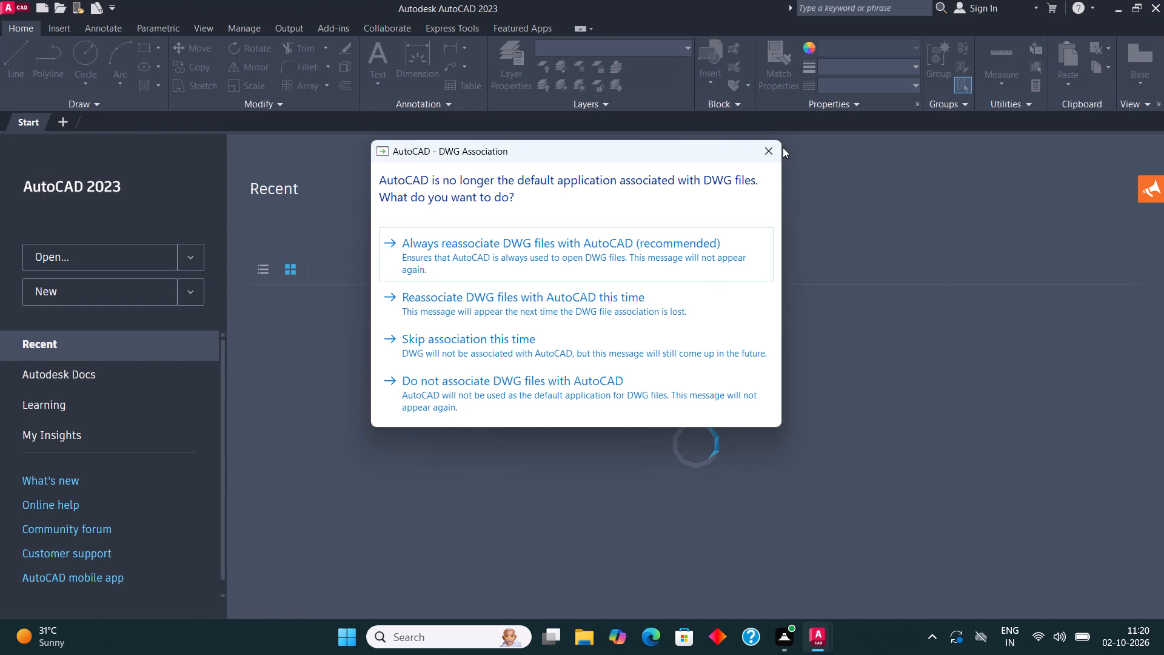
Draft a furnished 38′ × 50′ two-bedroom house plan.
Dismiss the DWG association prompt and start a new drawing.
left_click(780, 148)
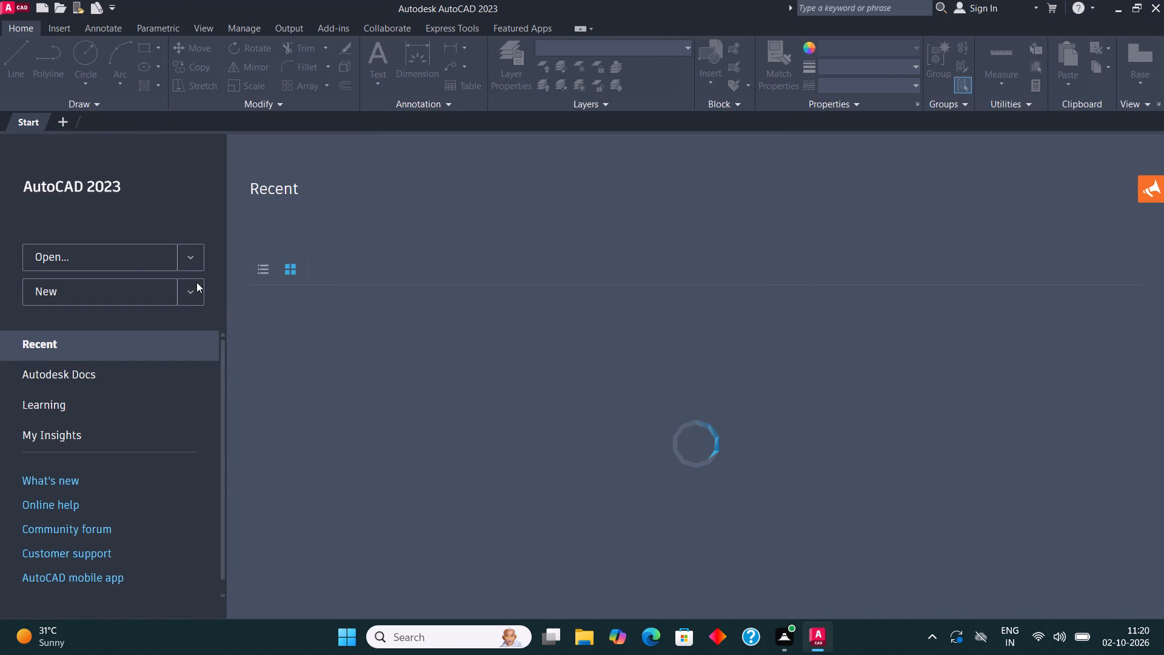
left_click(125, 283)
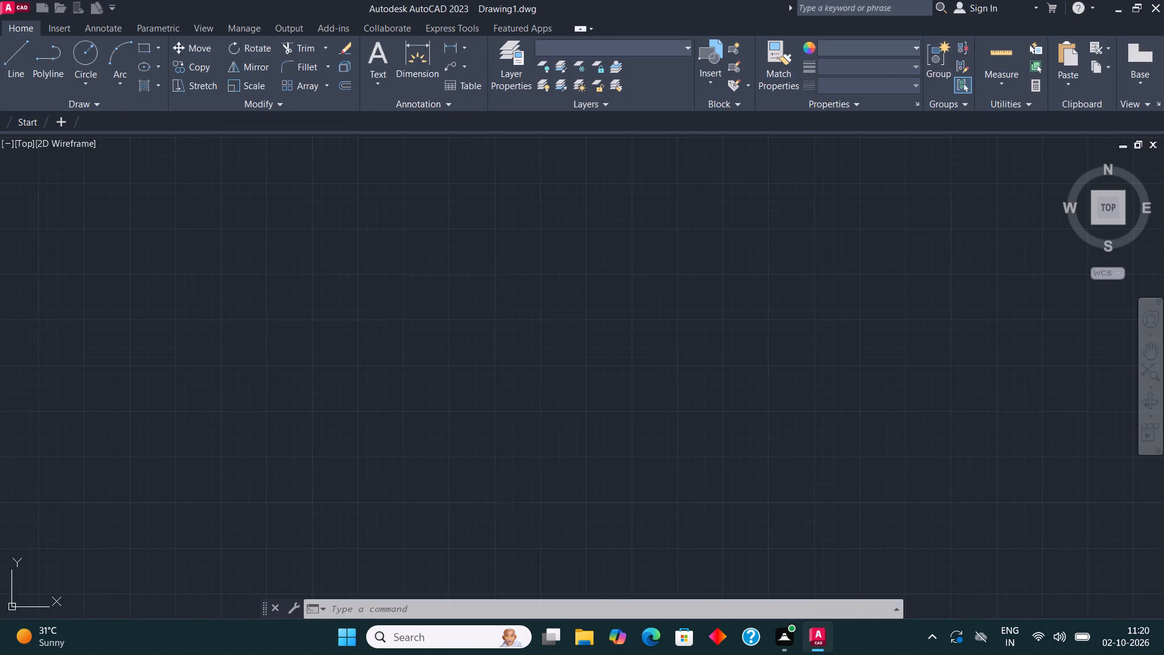
Look over the file open and save settings in Options.
type("OP")
key("Return")
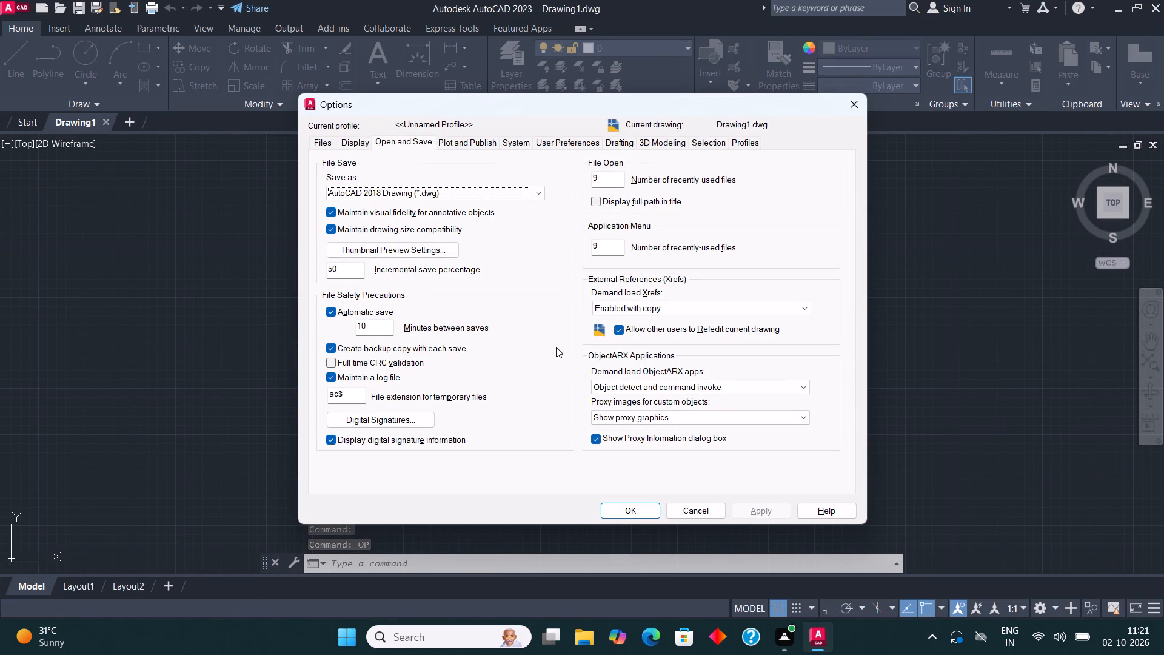
left_click(629, 516)
Set the drawing units to Architectural length with 0'-0" precision and inches as the insertion scale.
type("UN")
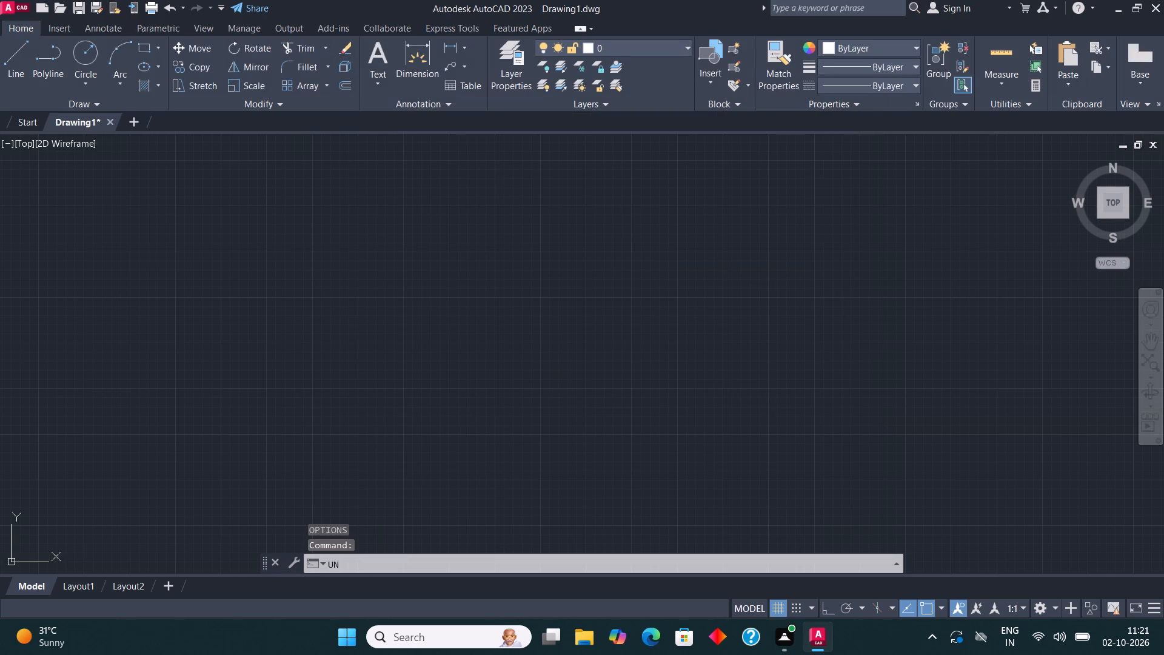
key("Return")
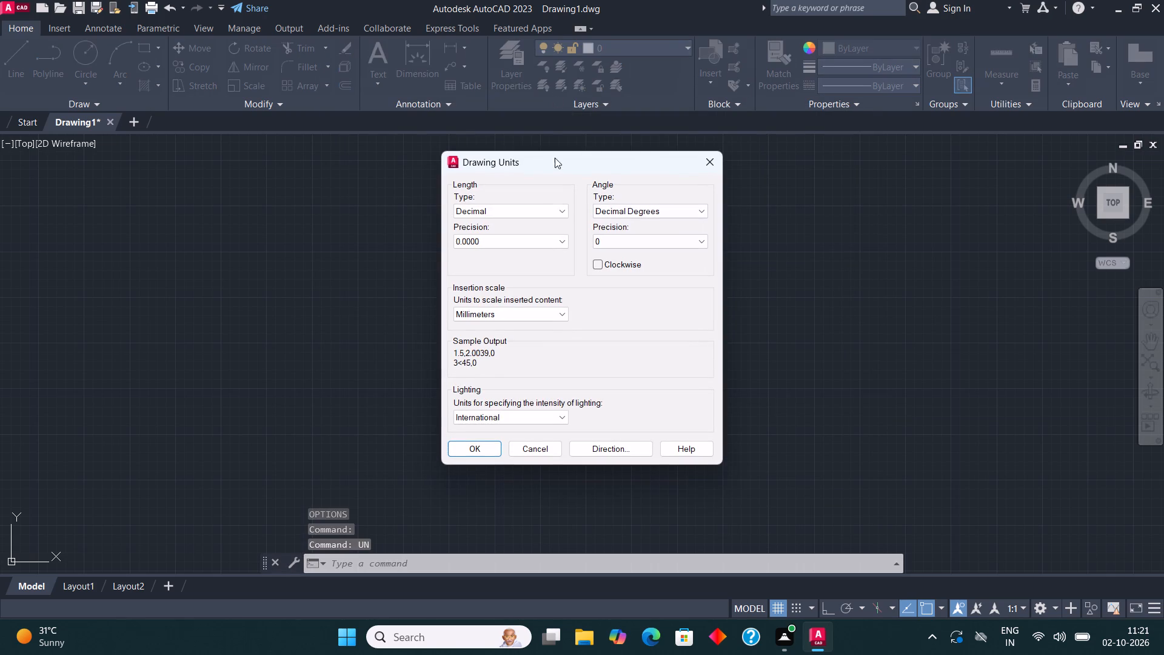
left_click(543, 210)
left_click(519, 220)
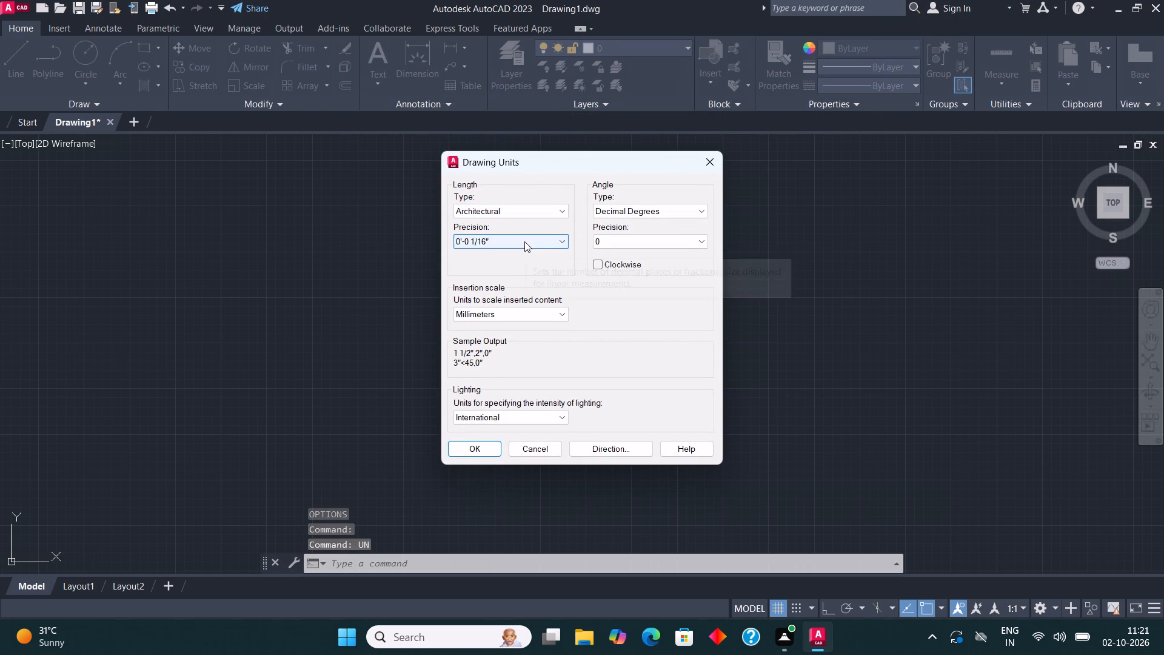
left_click(524, 241)
left_click(506, 251)
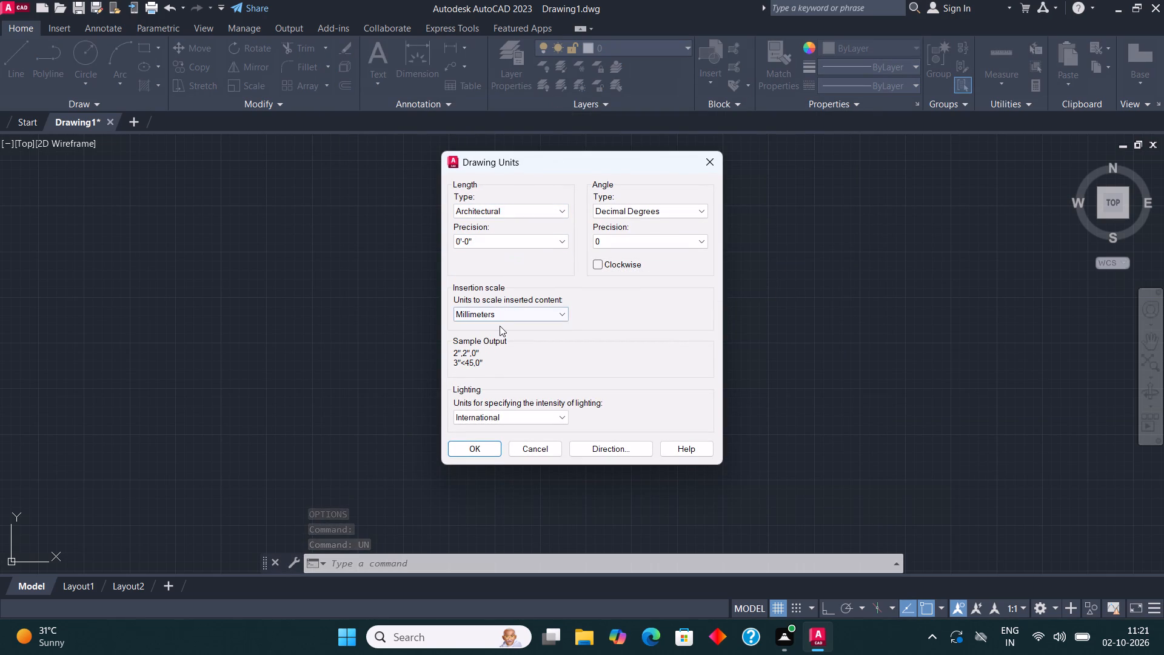
left_click(501, 307)
left_click(492, 335)
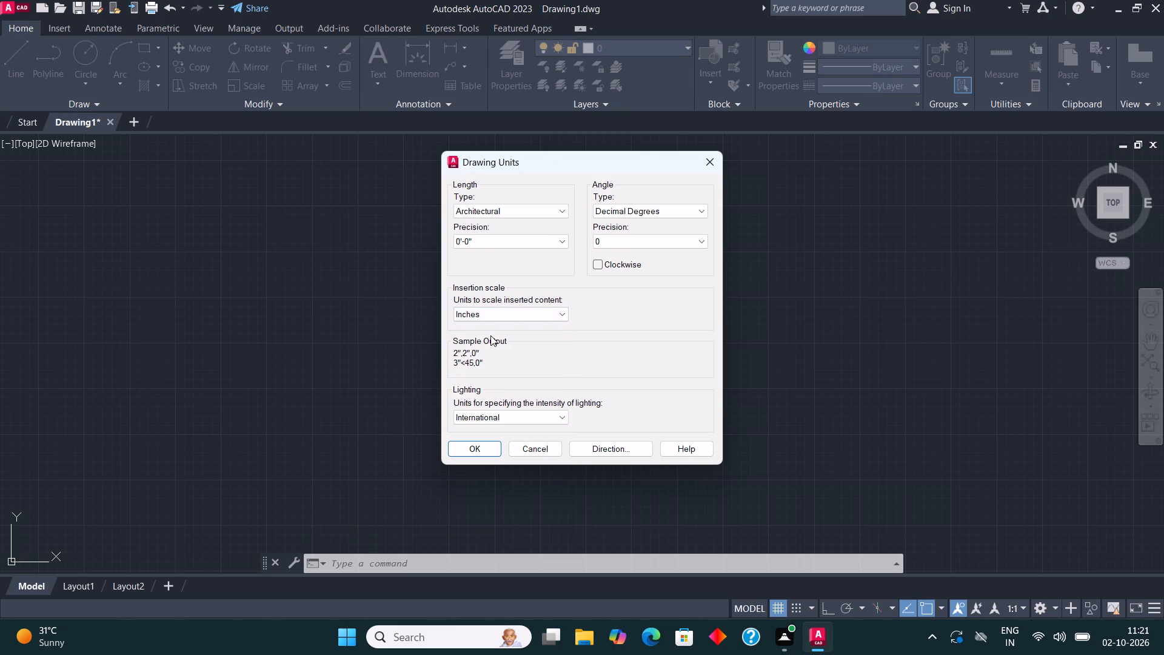
left_click(483, 451)
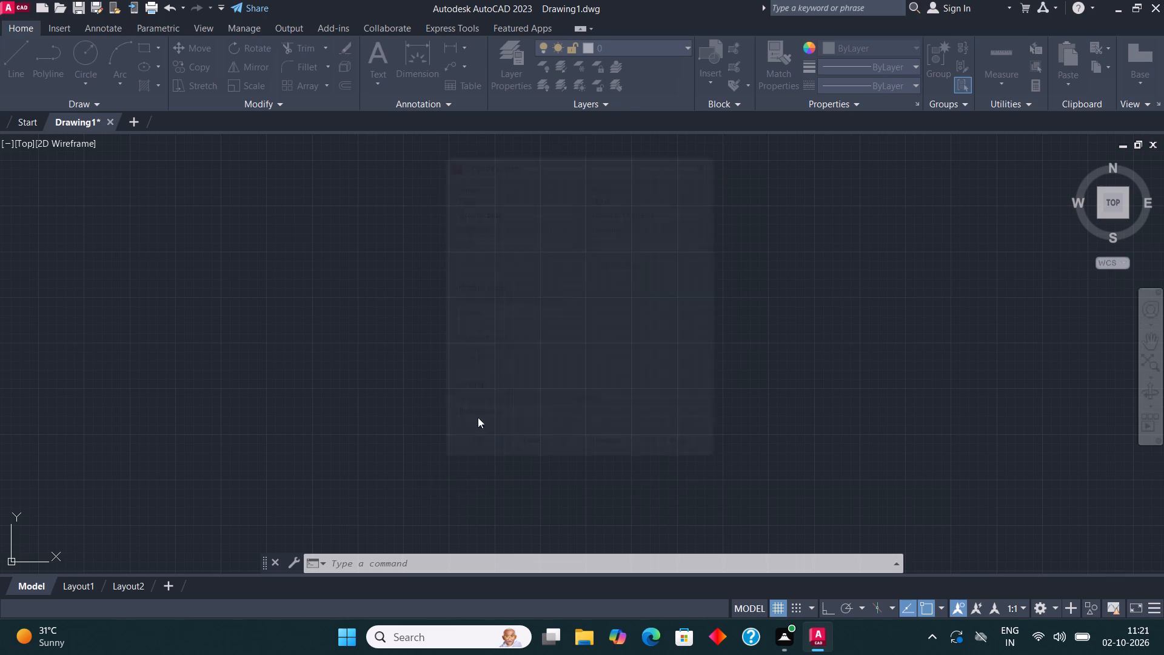
Modify the ISO-25 dimension style to use Architectural primary units with 0'-0" precision.
type("DIM")
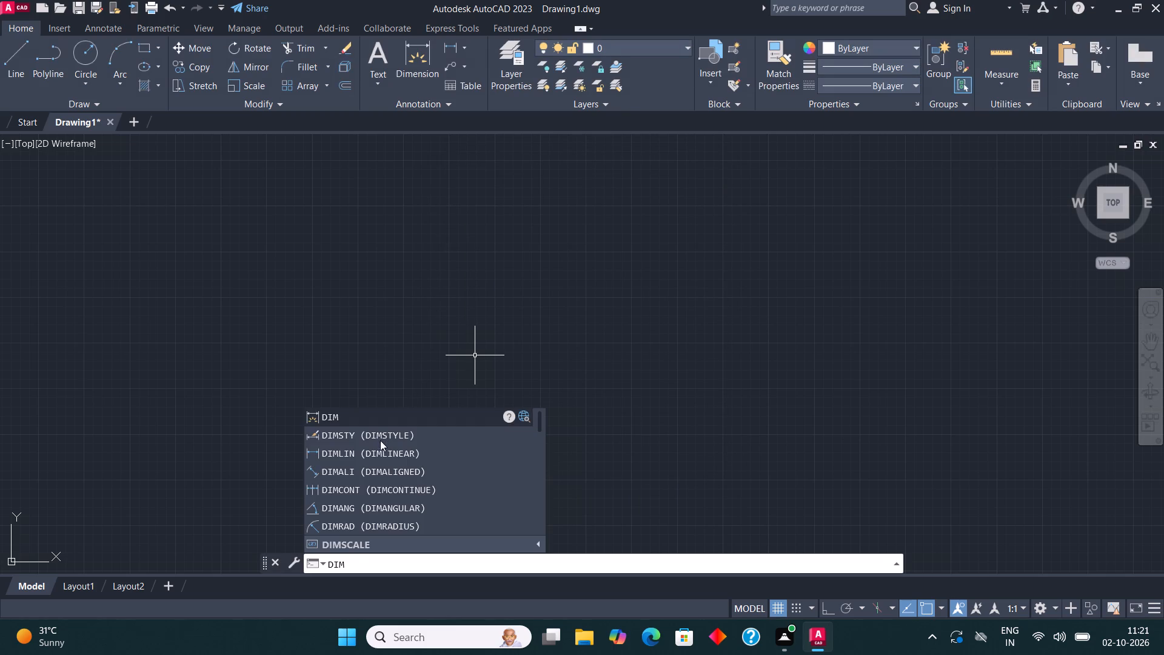
left_click(380, 434)
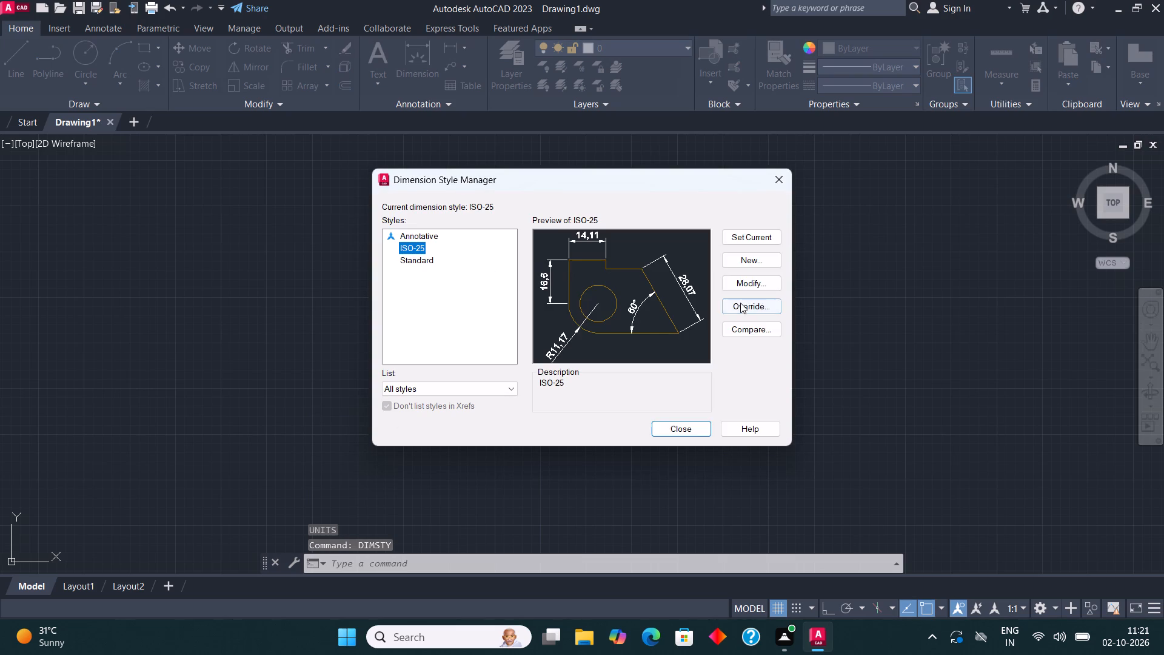
left_click(744, 283)
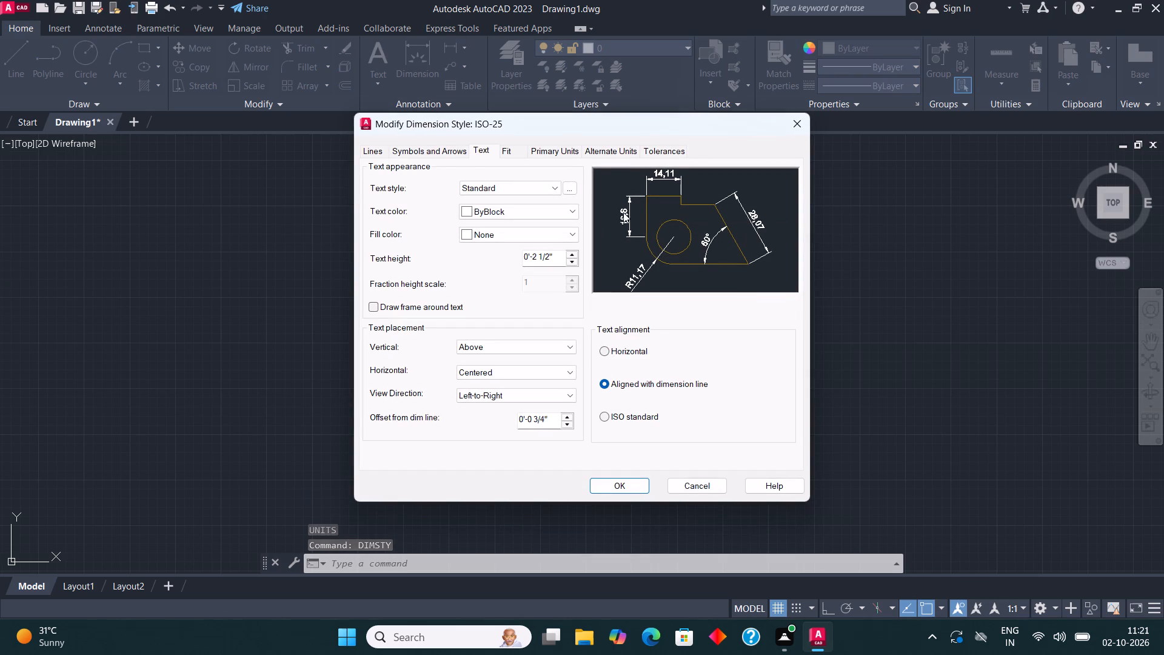
left_click(561, 148)
left_click(524, 184)
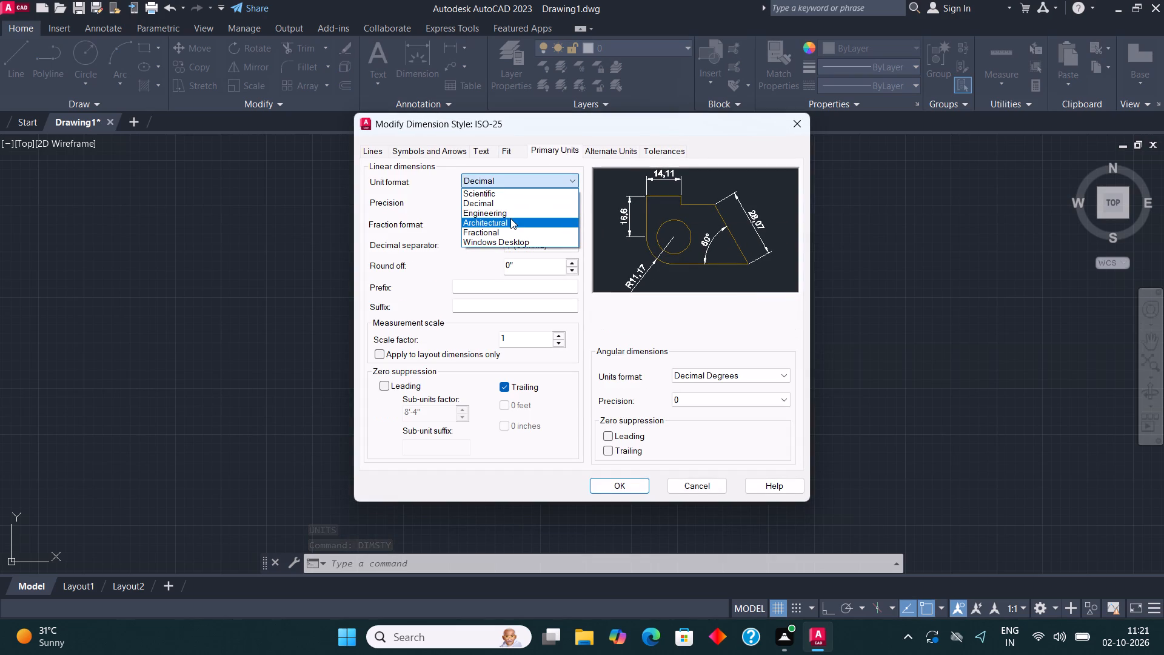
left_click(510, 218)
left_click(510, 206)
left_click(508, 215)
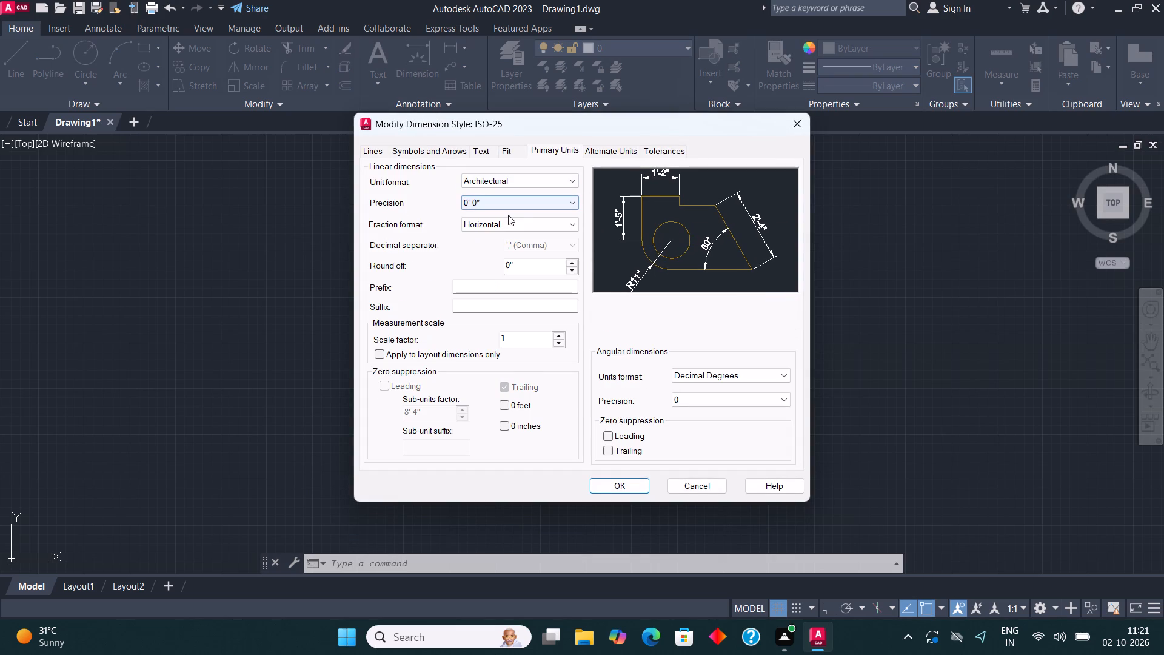
Set the ISO-25 dimension text height to 10" and make the style current.
left_click(478, 152)
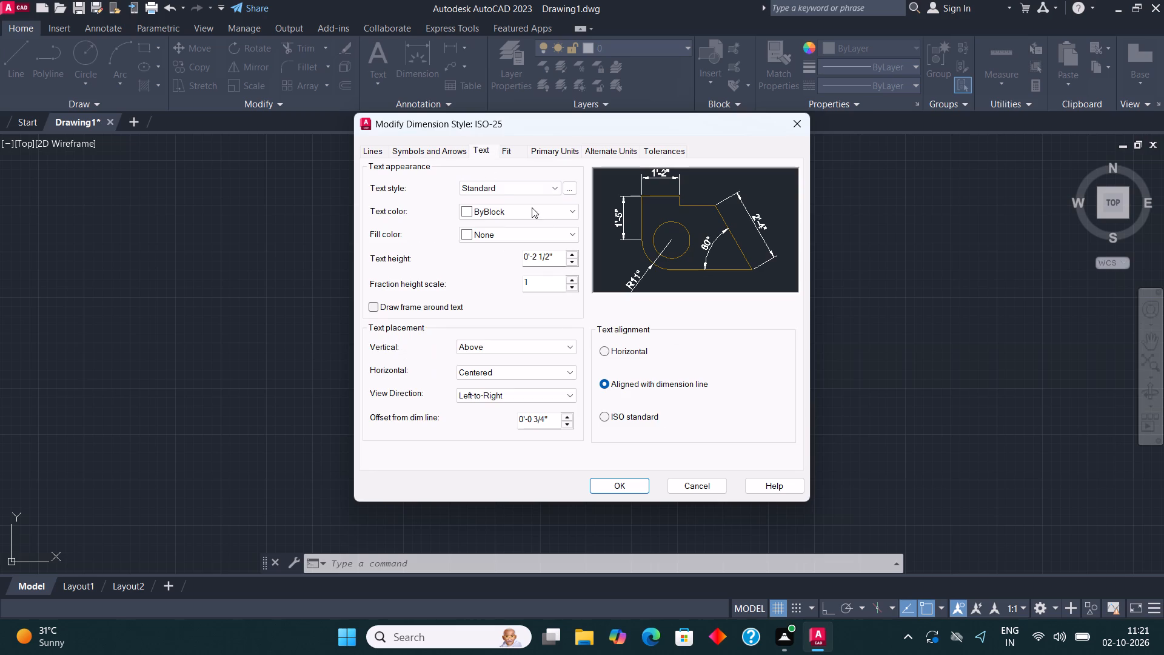
left_click_drag(557, 257, 507, 260)
type("10\"")
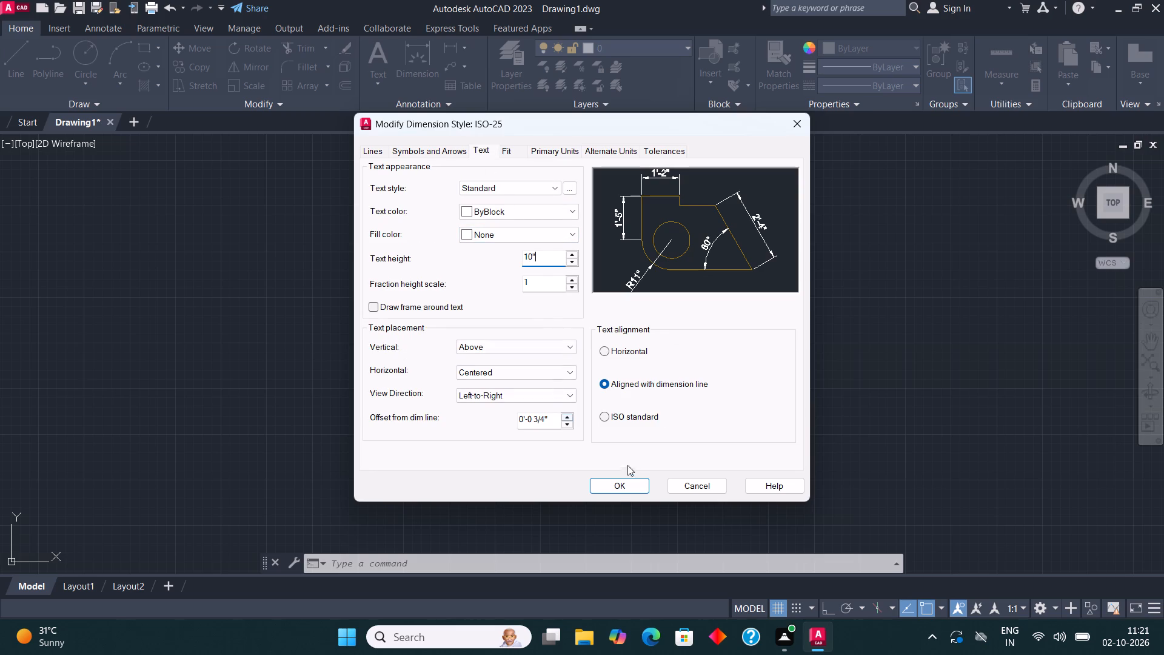
left_click(616, 485)
left_click(767, 240)
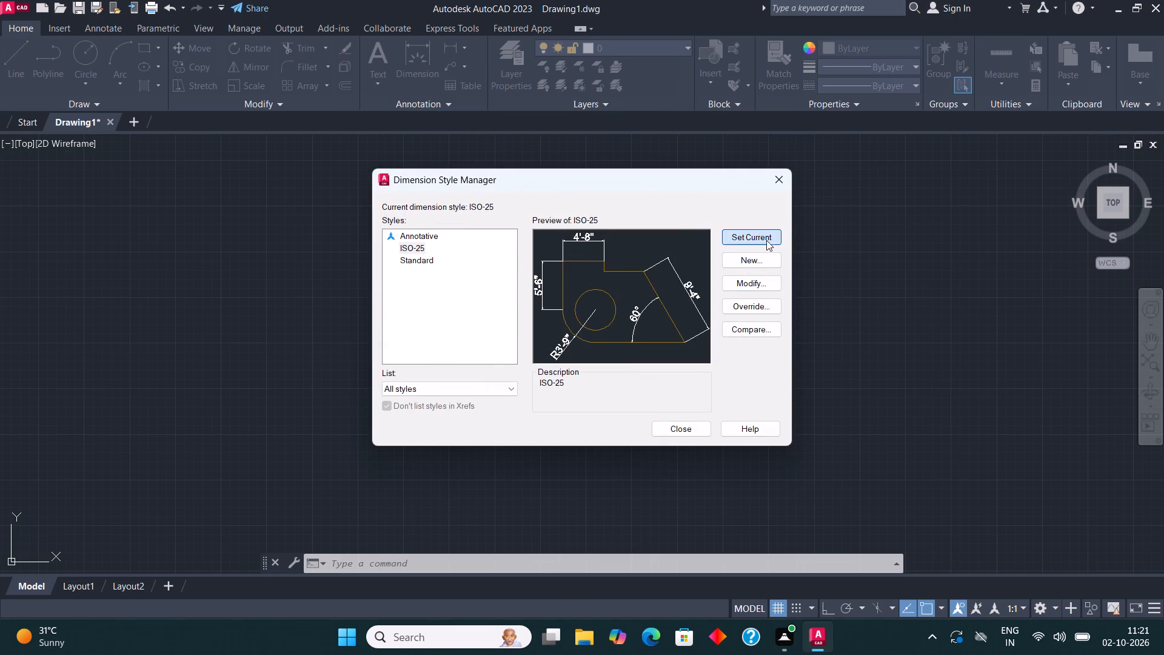
left_click(677, 427)
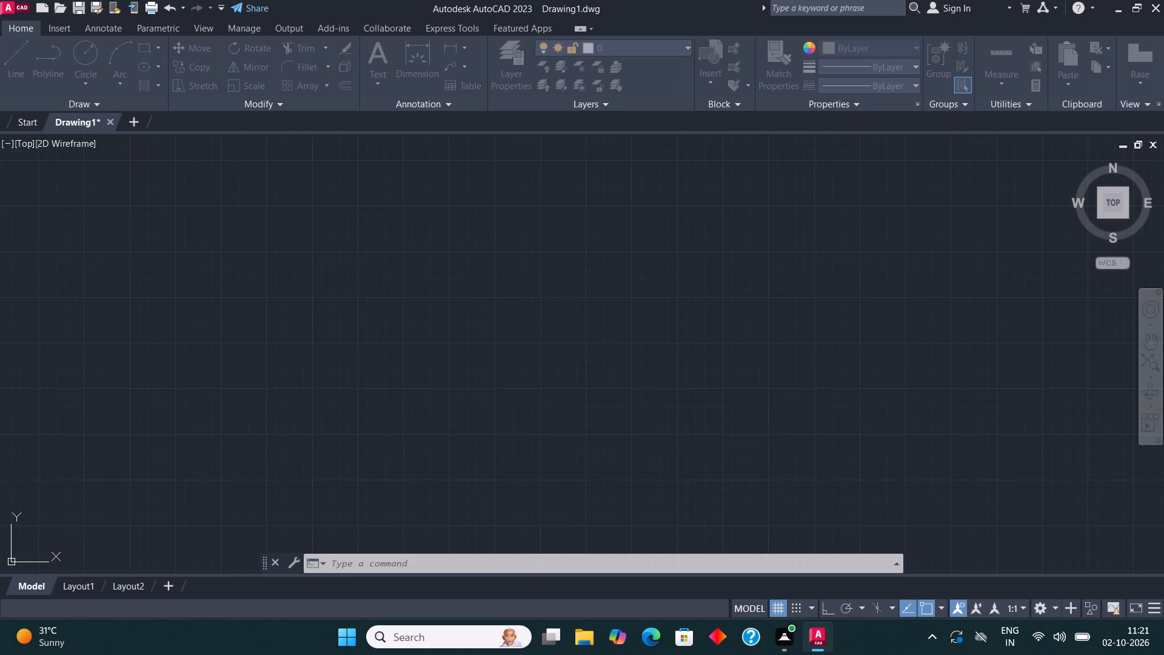
Draw a rectangle from a freely picked first corner, entering 38',60' for the opposite corner.
middle_click_drag(695, 209, 642, 262)
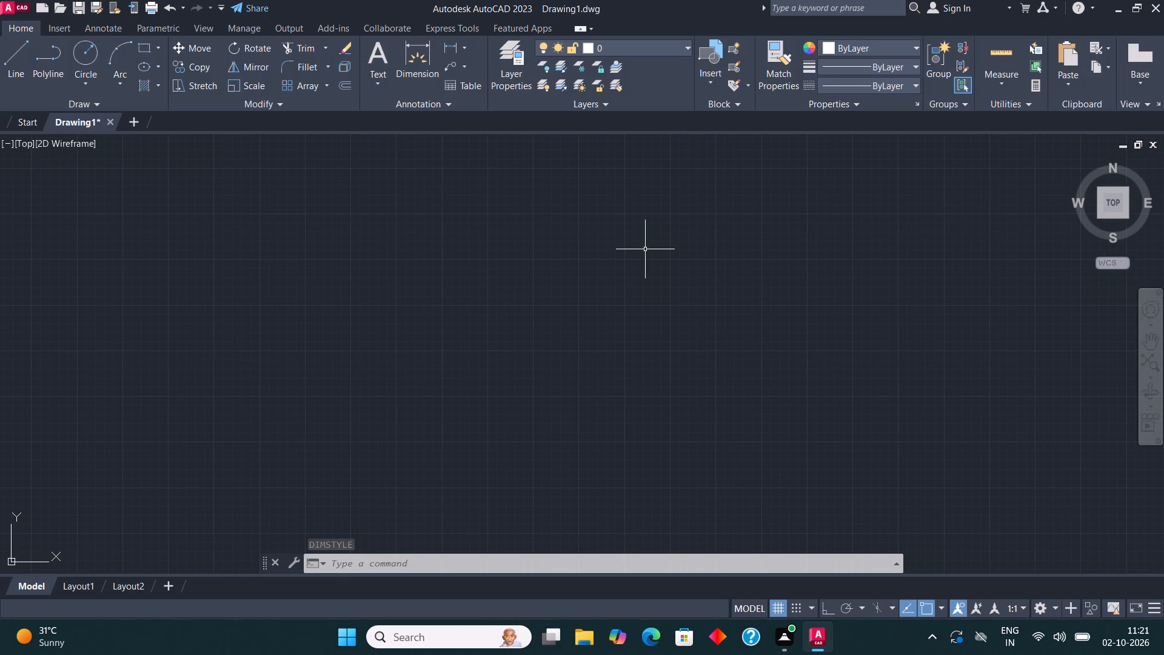
middle_click_drag(647, 208, 662, 255)
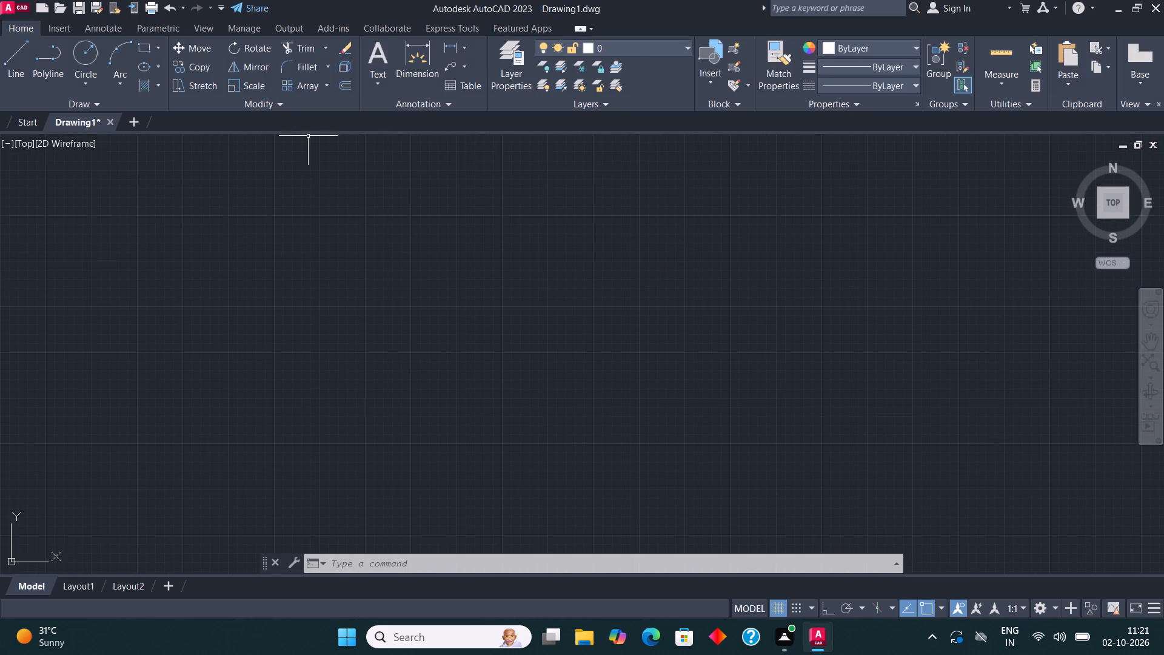
left_click(142, 55)
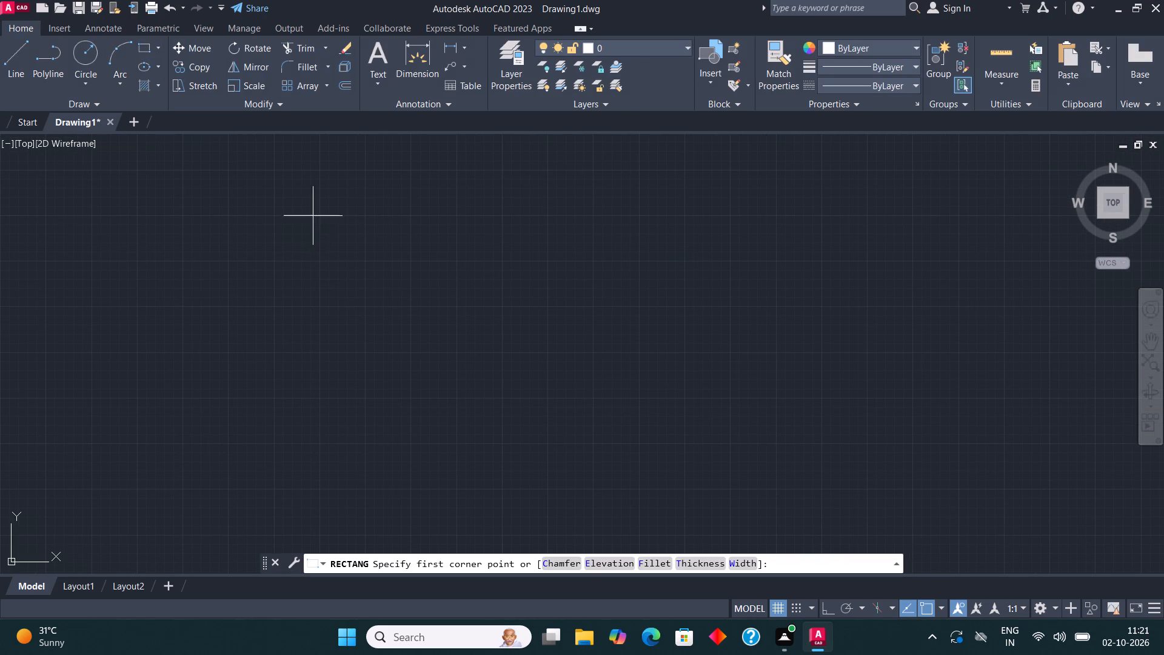
left_click(327, 204)
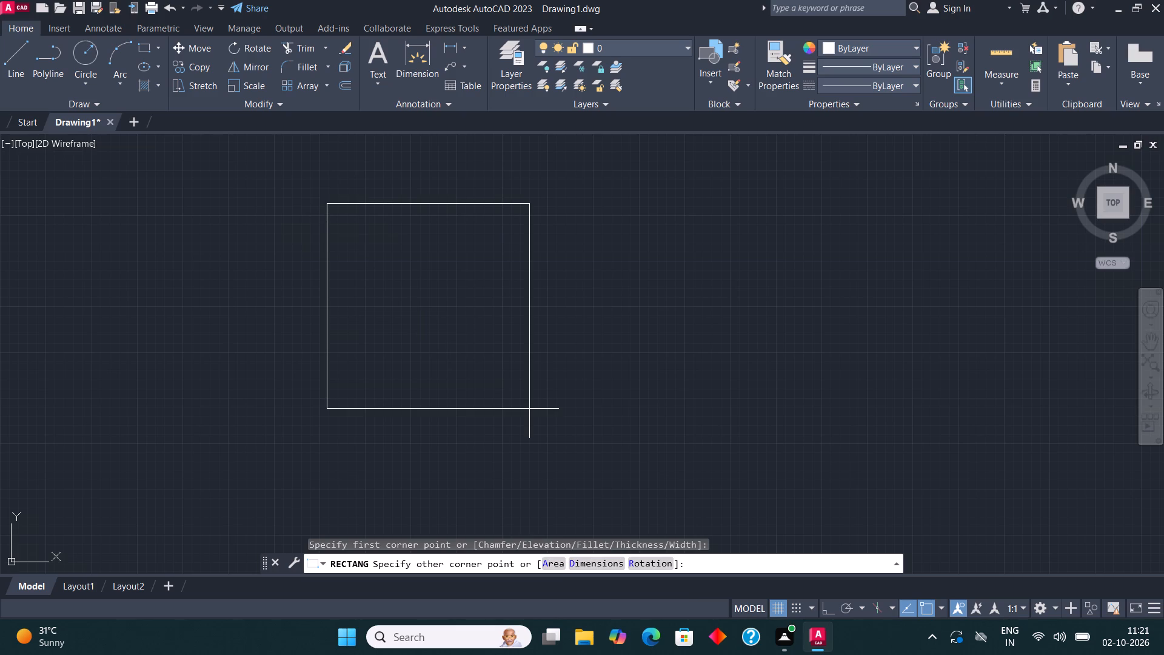
type("38',")
type("60'")
key("Return")
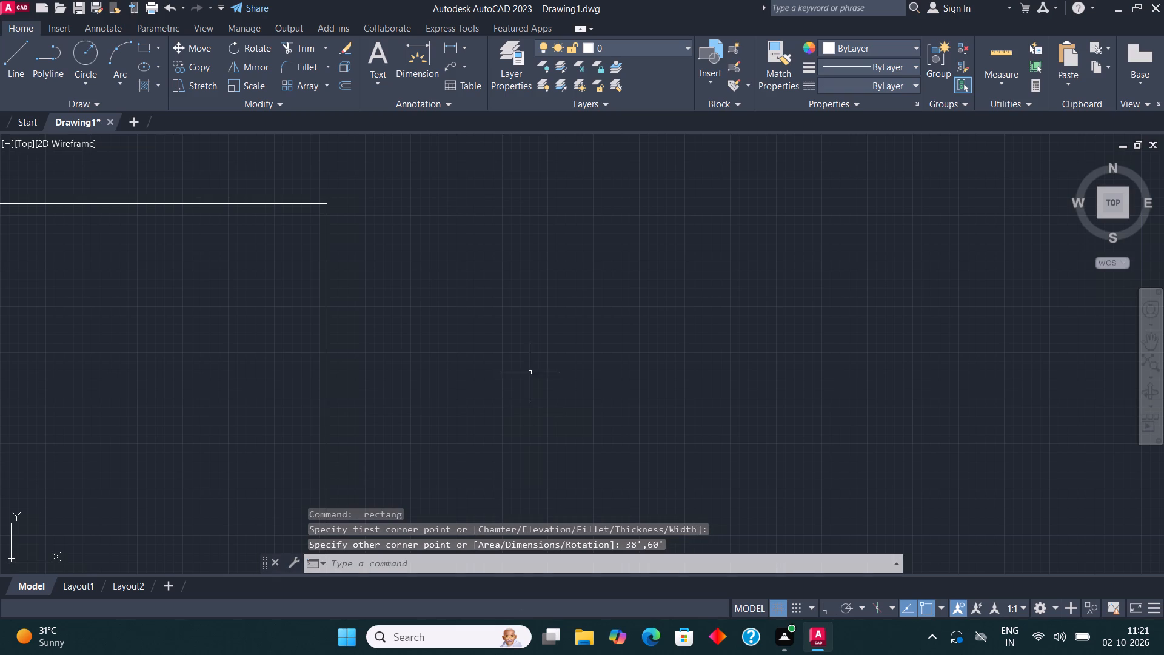
Move the rectangle up and to the right, farther from the drawing origin.
scroll(545, 341, "down", 6)
scroll(546, 353, "up", 4)
left_click_drag(507, 373, 503, 364)
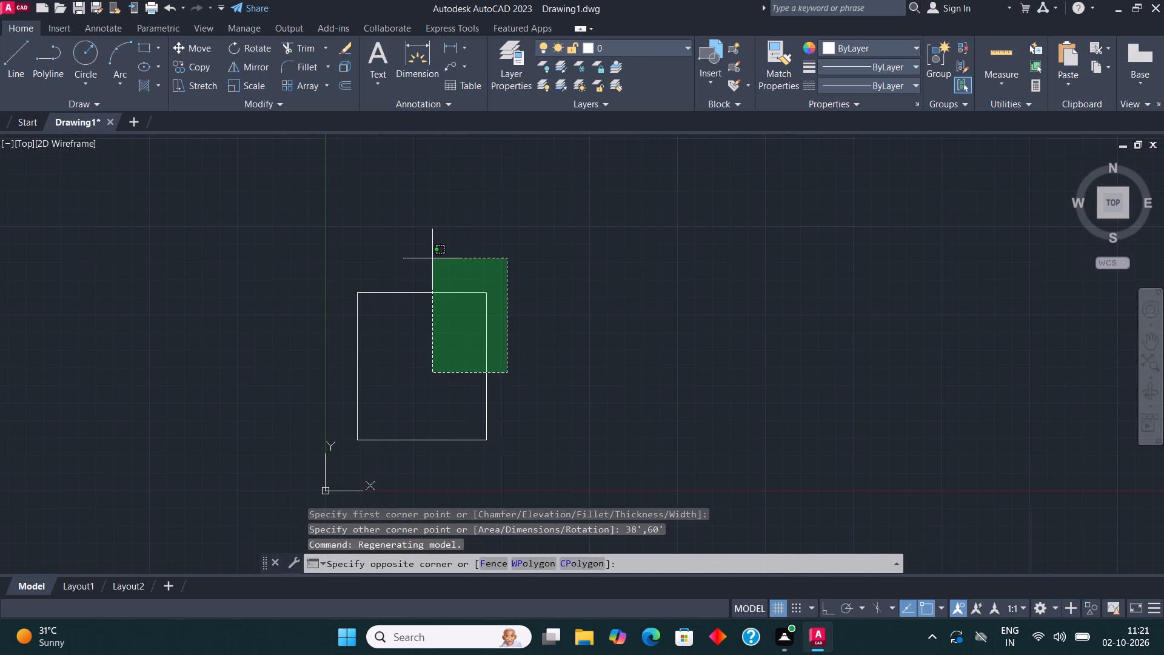
left_click(432, 258)
left_click(198, 48)
left_click(408, 377)
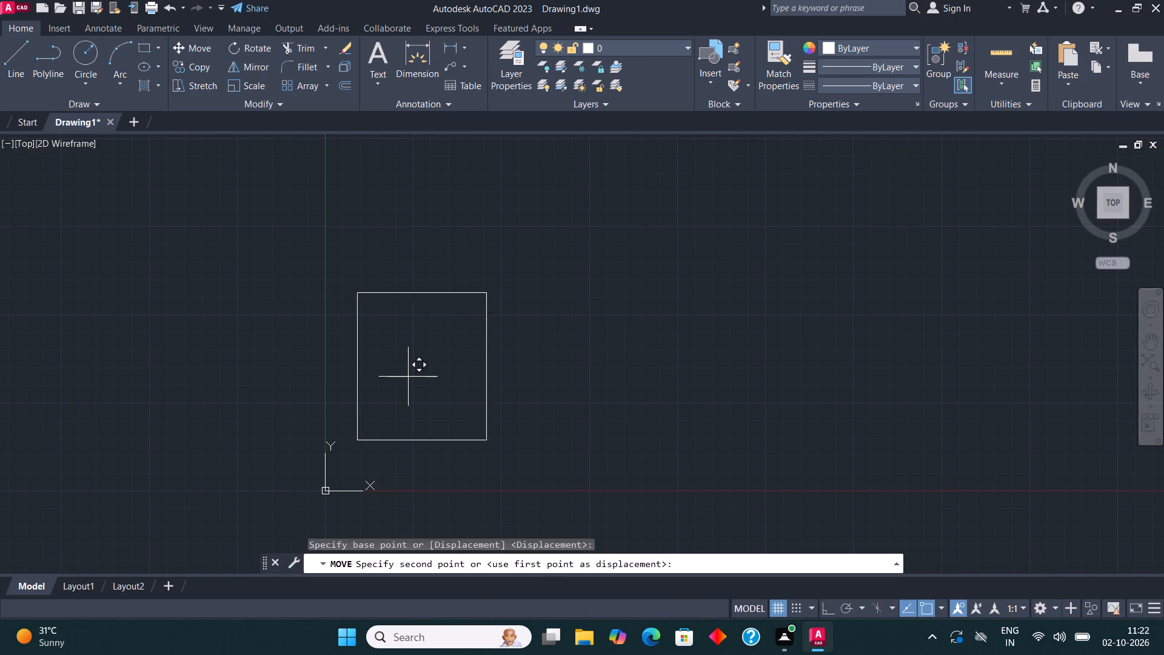
left_click(529, 300)
key("Escape")
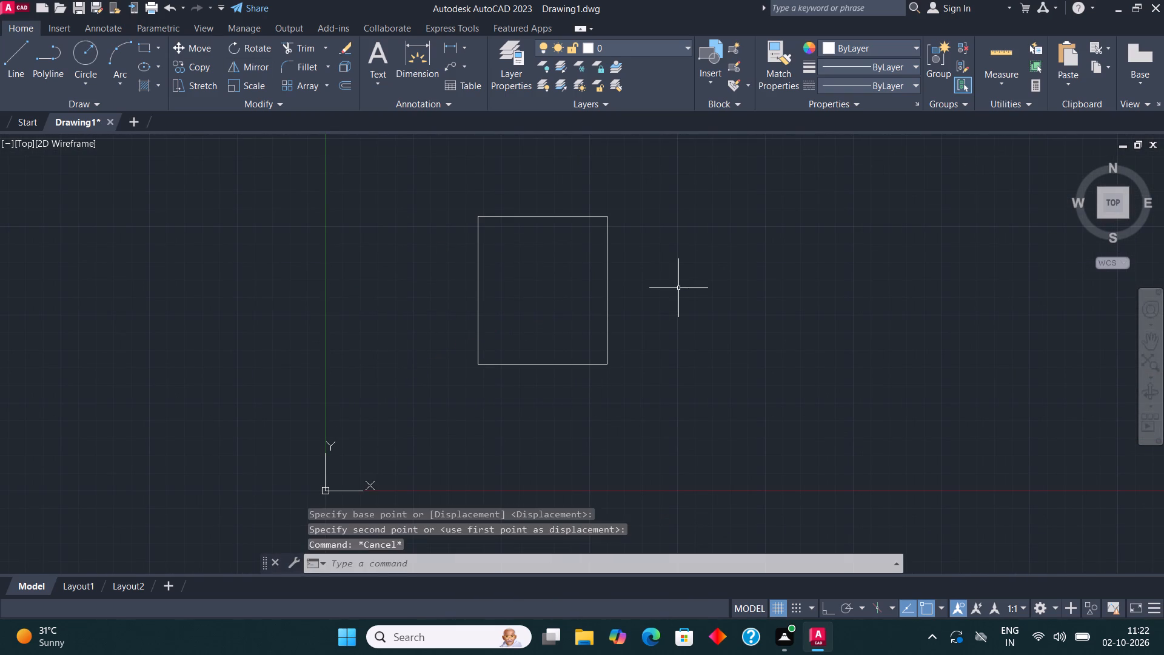
Offset the rectangle 9" inward to form a double-line wall outline.
middle_click_drag(678, 291, 646, 382)
left_click(462, 319)
left_click(413, 247)
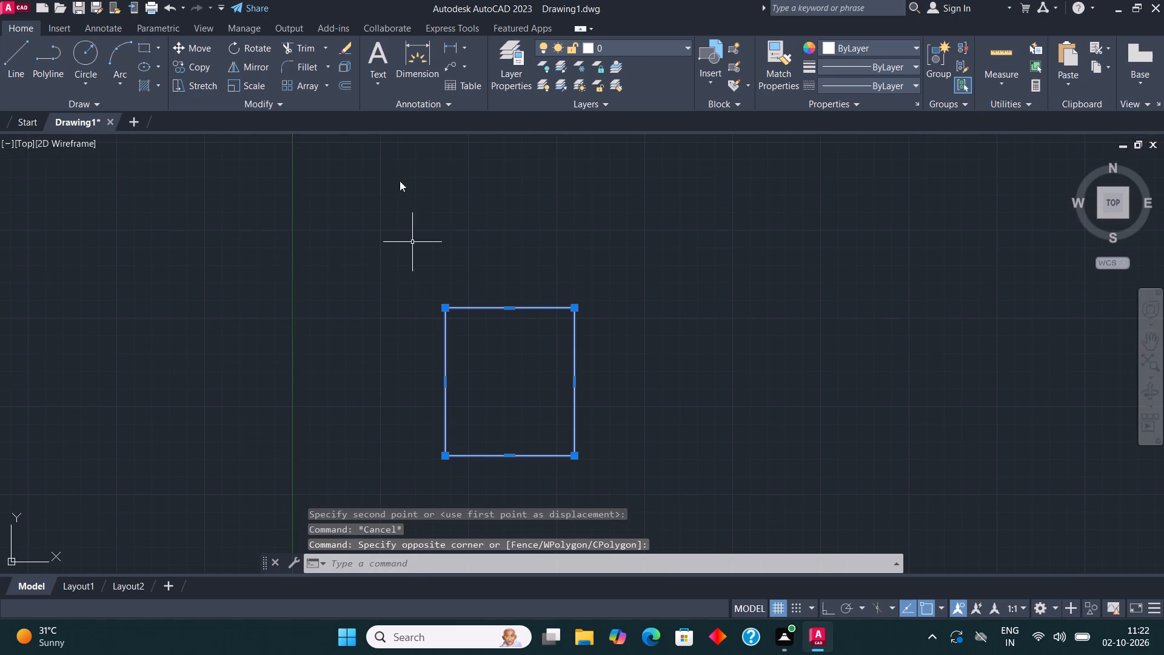
left_click(343, 82)
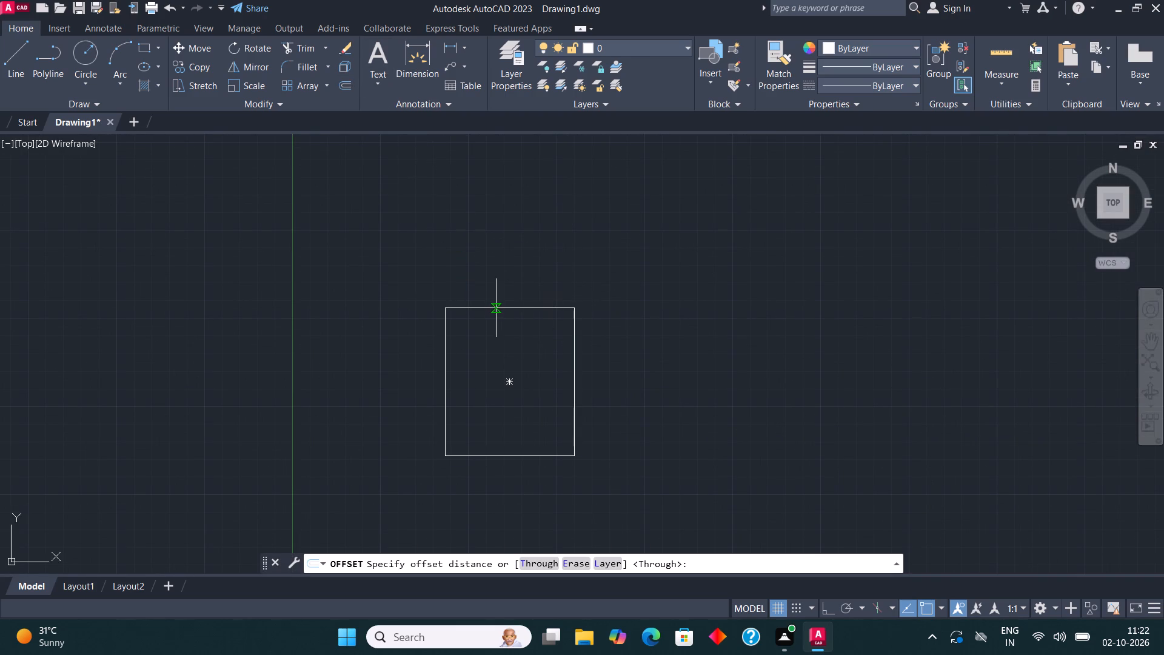
left_click(496, 308)
type("9\"")
key("Return")
left_click(490, 371)
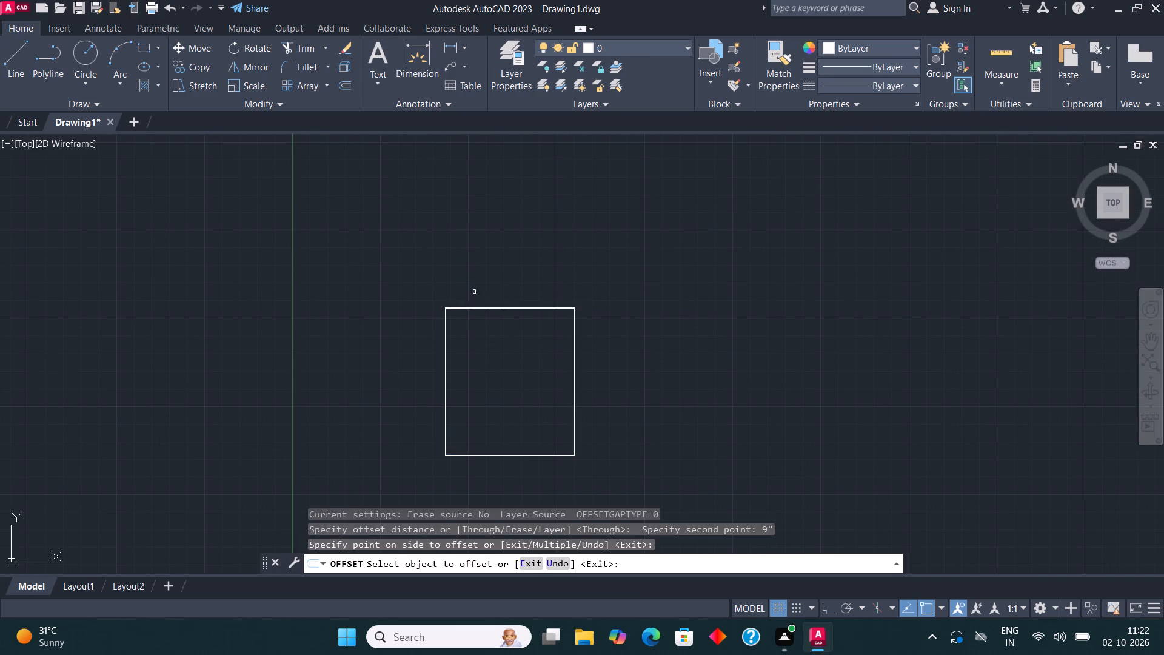
scroll(474, 290, "up", 4)
scroll(472, 326, "down", 1)
key("Escape")
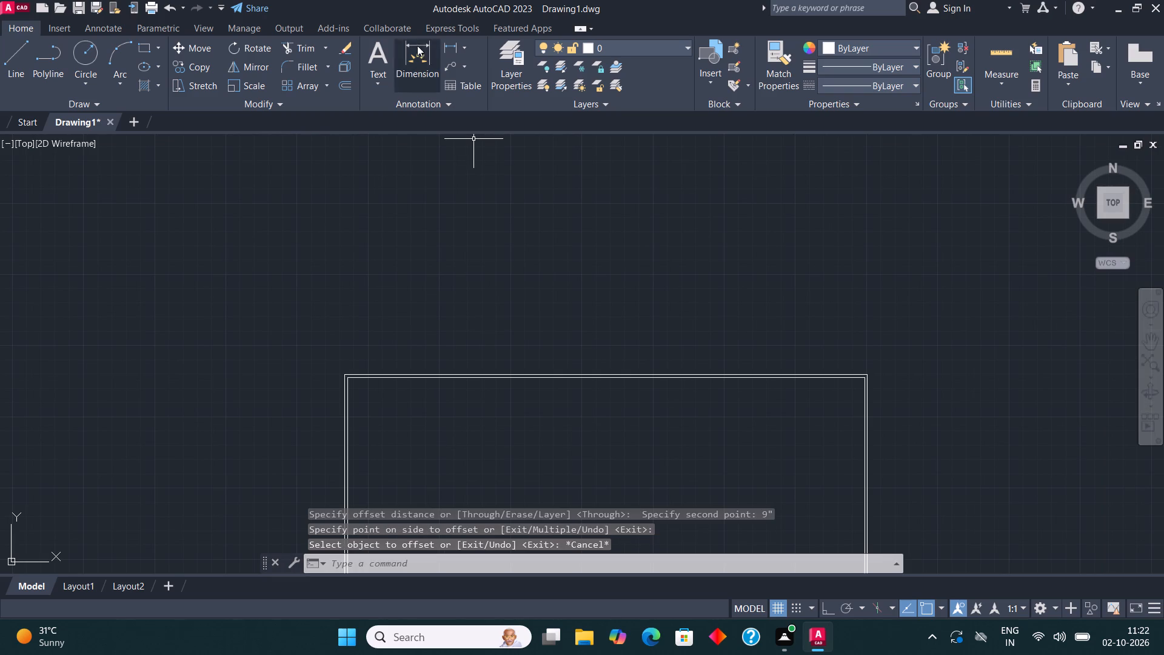
Dimension the outline's outer width between its top corners, placing the dimension line just above the top edge.
left_click(420, 68)
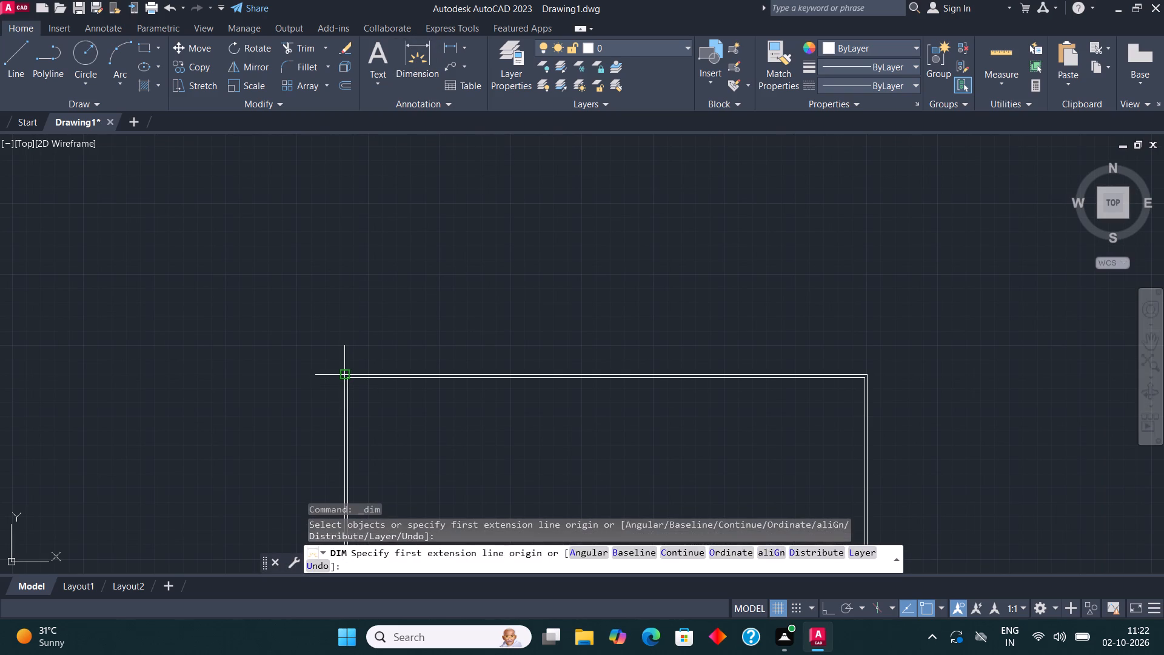
left_click(345, 372)
left_click(866, 375)
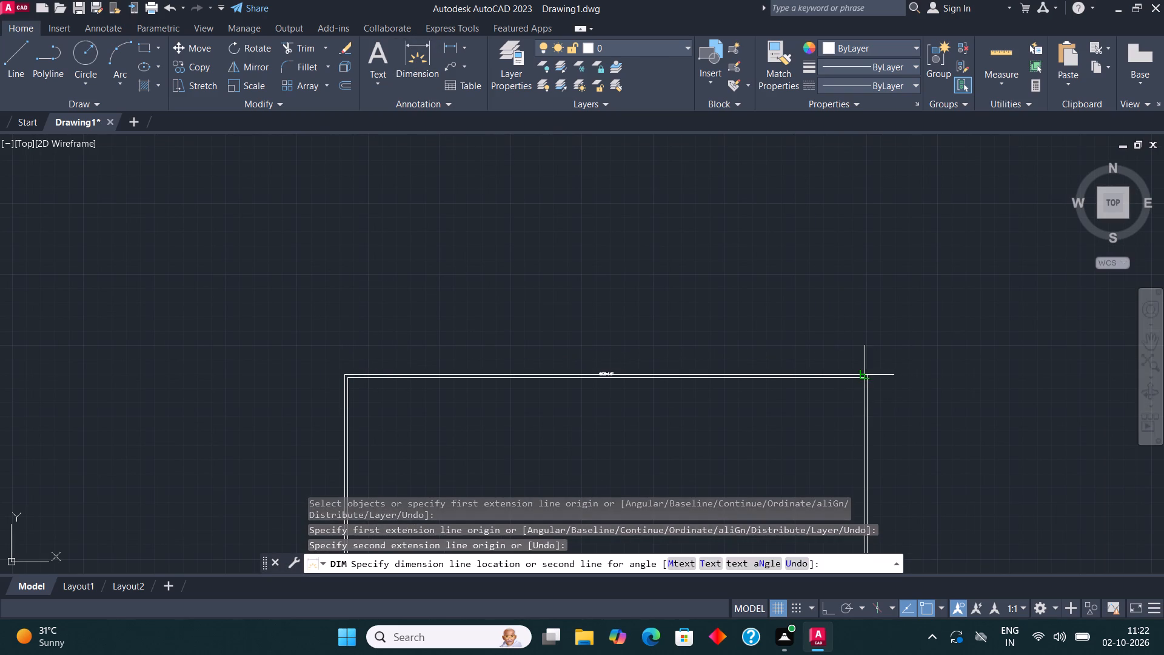
left_click(858, 359)
scroll(695, 358, "up", 4)
scroll(580, 269, "down", 4)
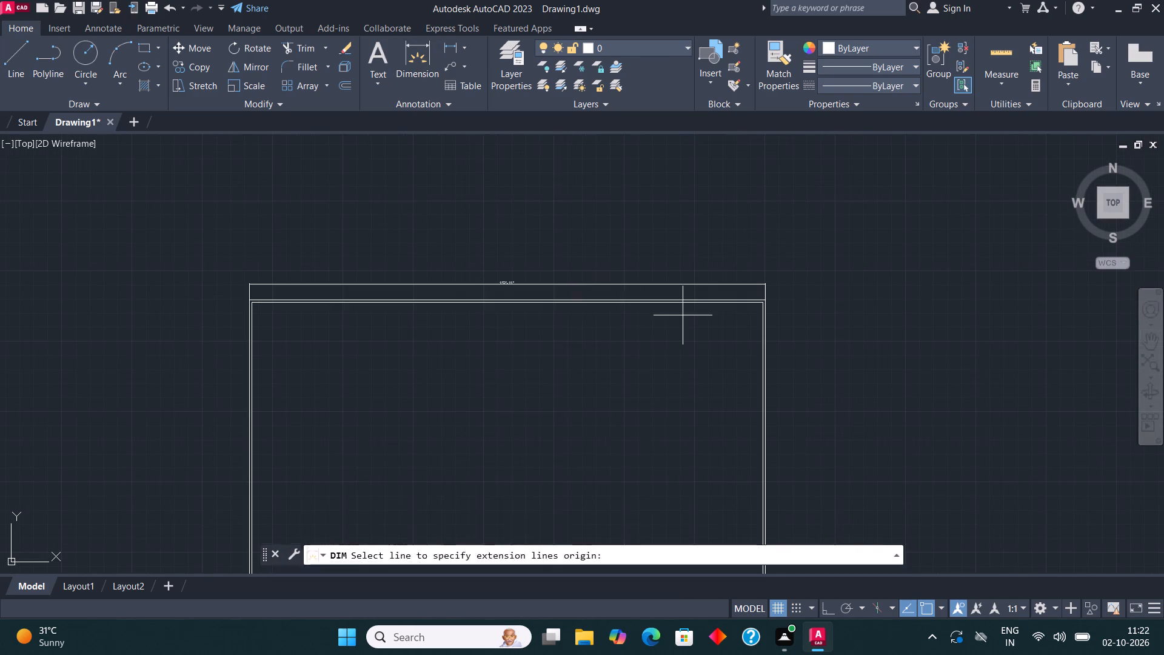
scroll(685, 322, "down", 2)
left_click(737, 374)
key("Escape")
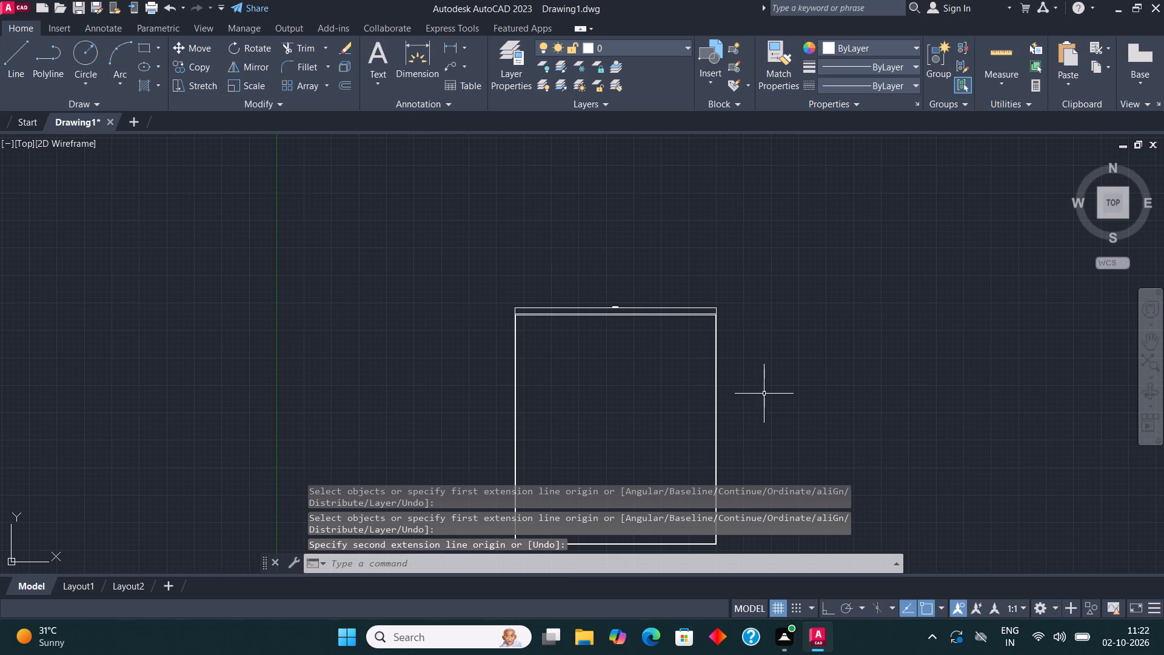
Erase the existing double-line rectangular outline together with its width dimension.
left_click_drag(760, 392, 757, 386)
left_click(578, 266)
key("Delete")
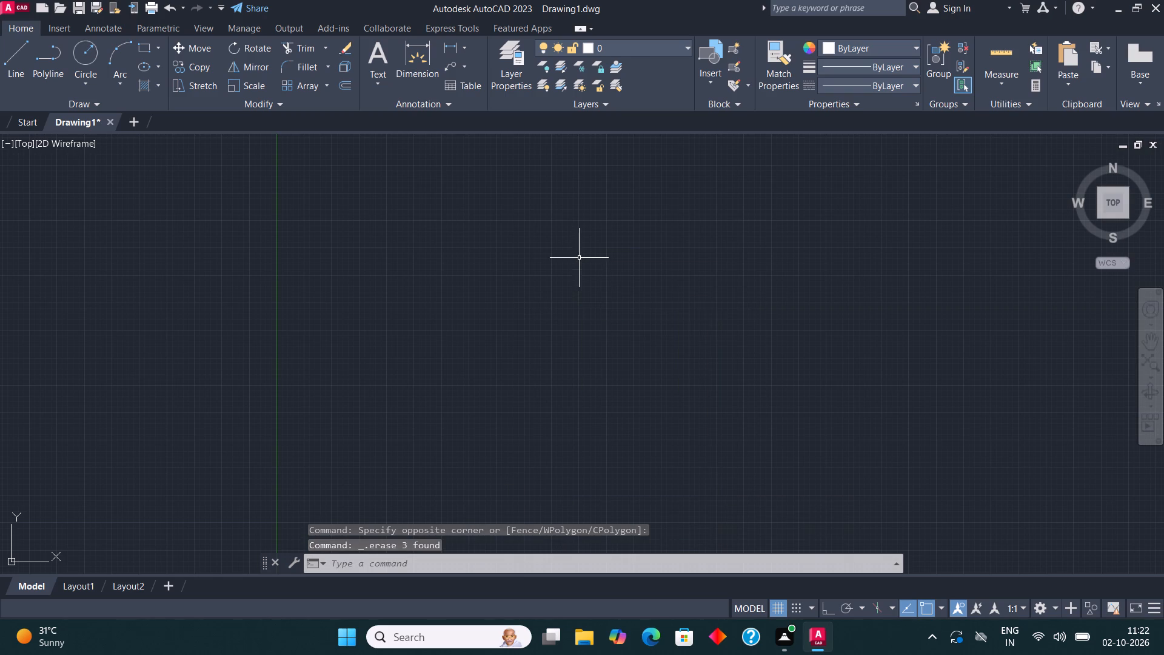
Review the drawing units, keeping Architectural length with 0'-0" precision and Decimal Degrees for angles.
middle_click_drag(718, 291, 567, 330)
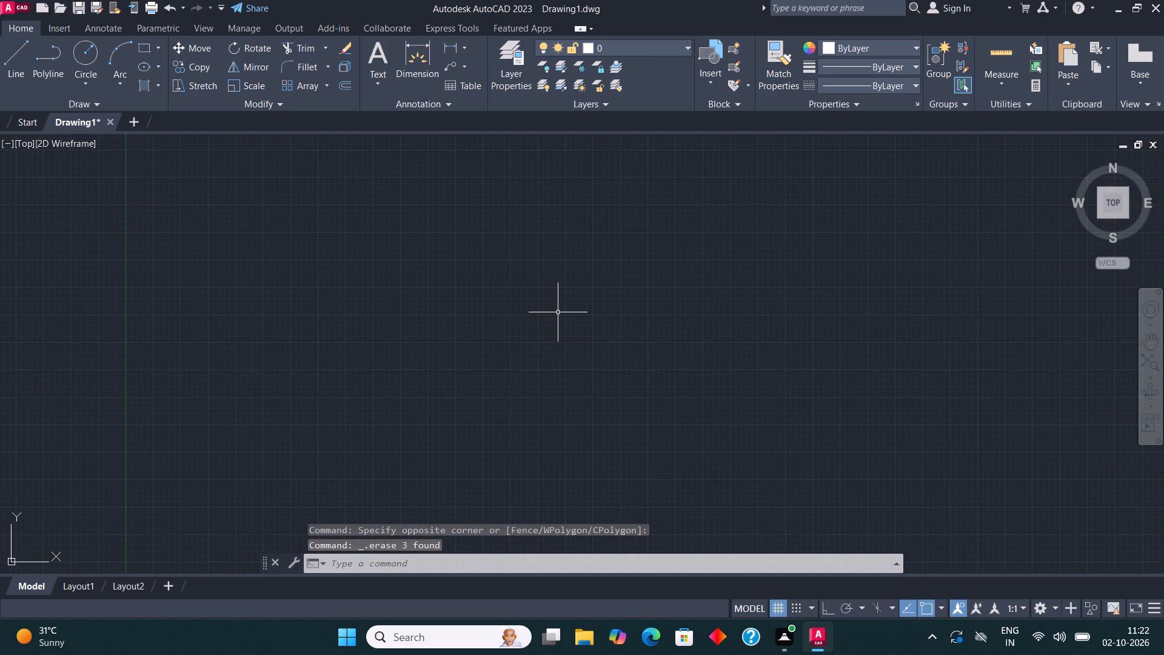
type("UN")
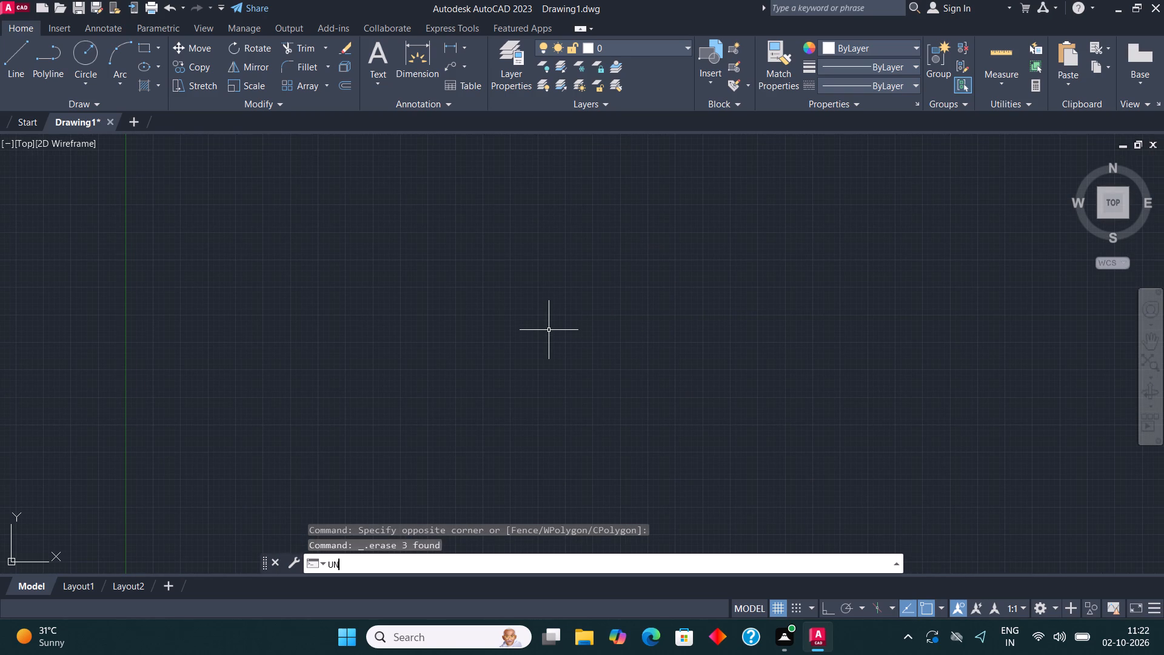
key("Return")
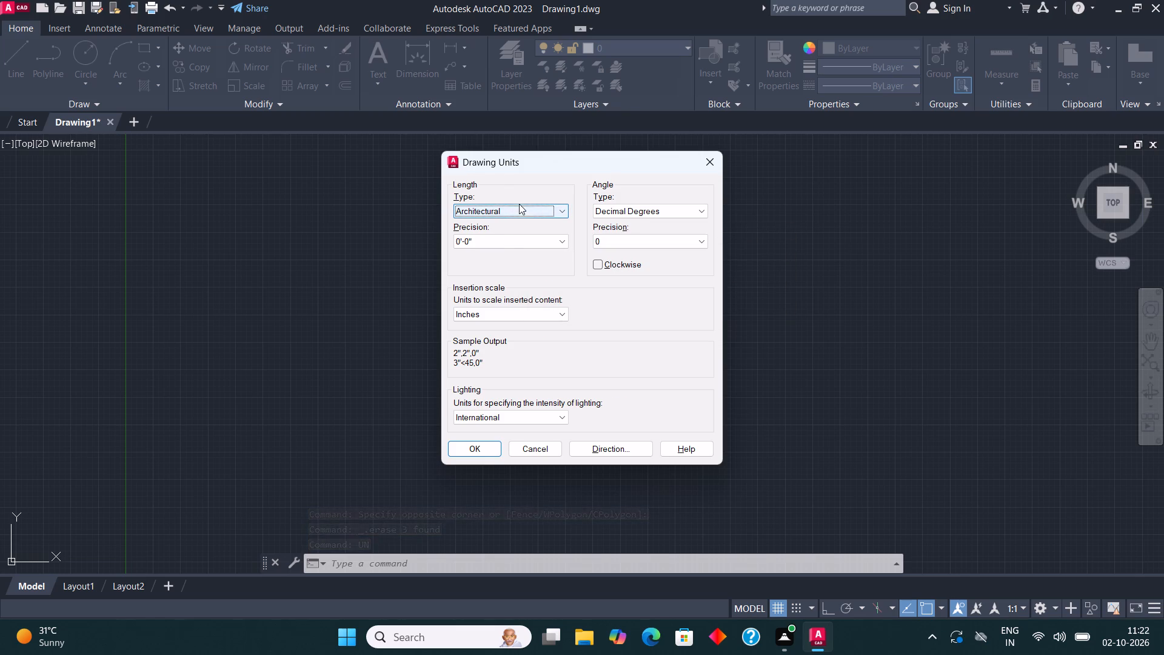
left_click(664, 207)
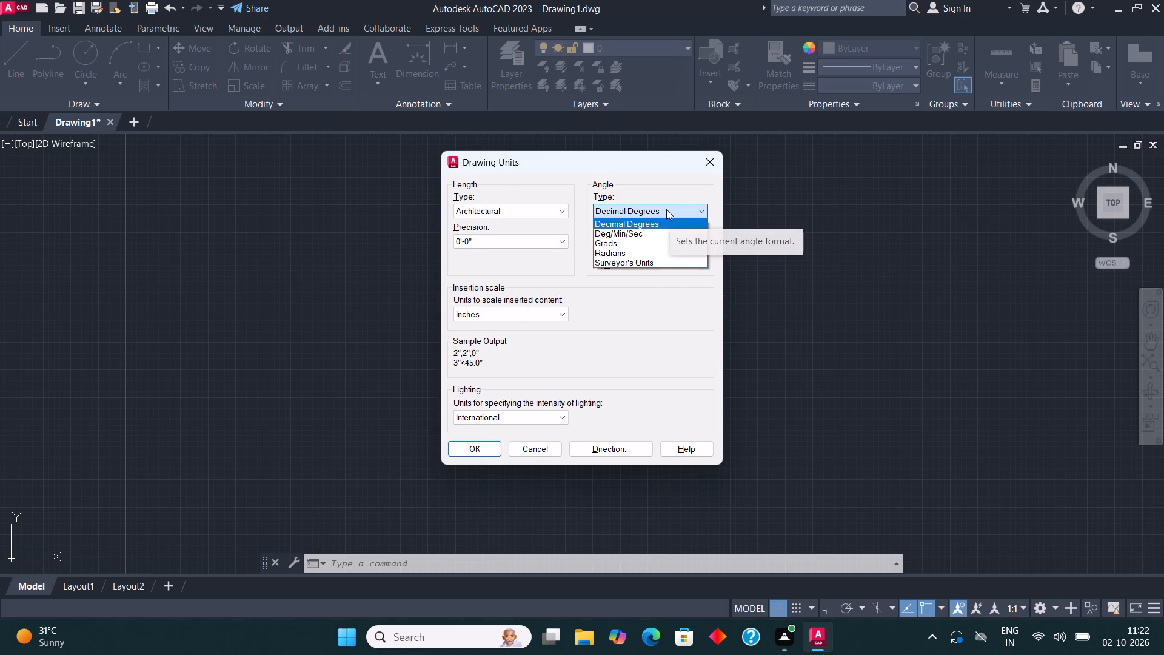
left_click(666, 209)
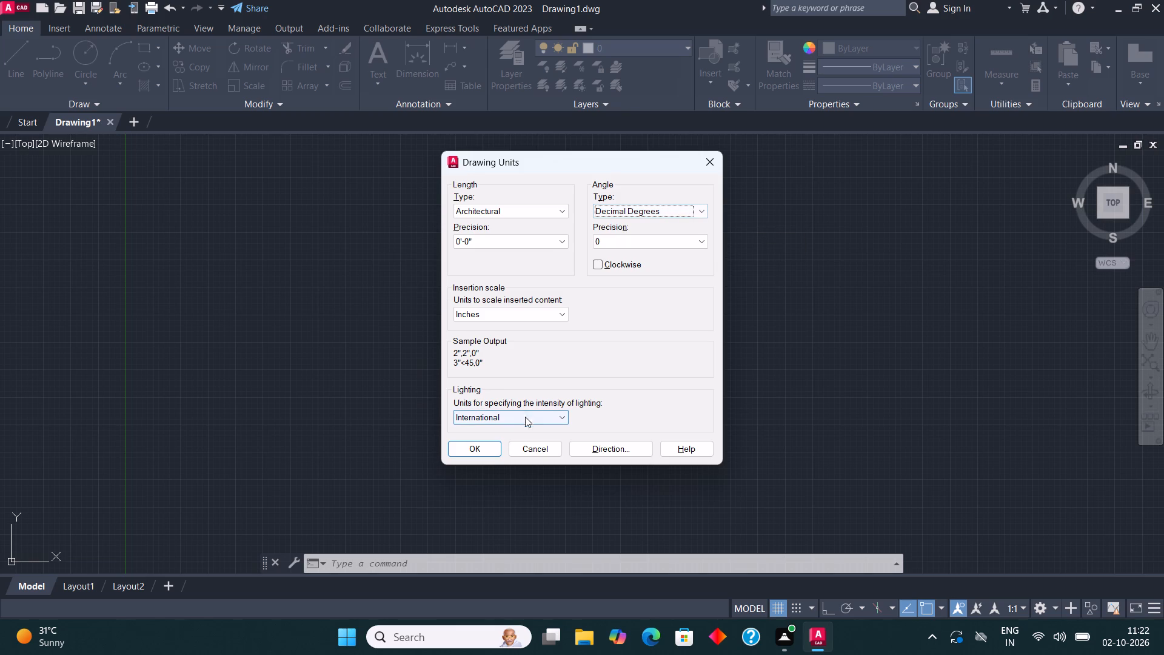
left_click(486, 448)
Check the primary units settings of the ISO-25 dimension style, leaving the style's settings as they are.
type("DI")
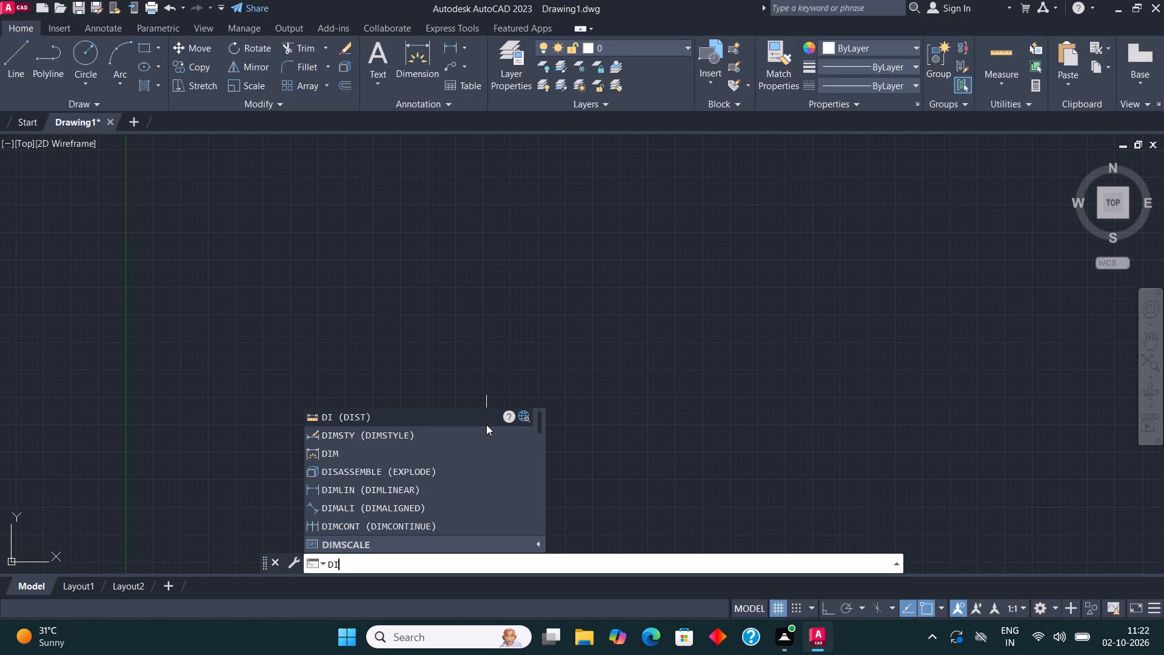
left_click(425, 440)
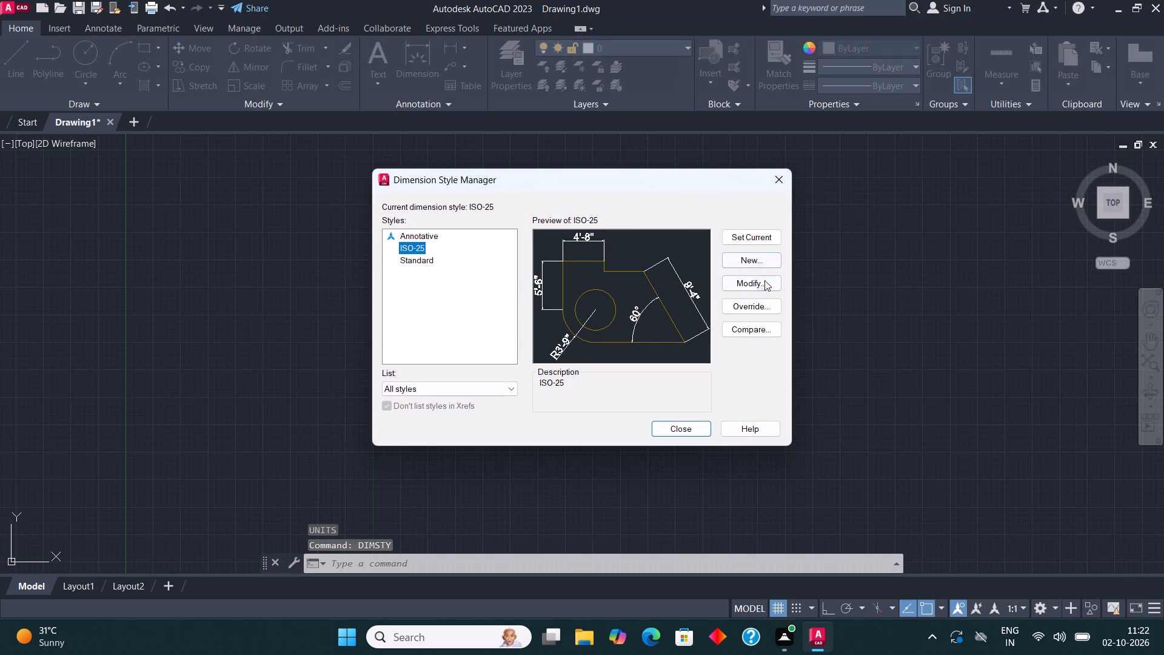
left_click(764, 282)
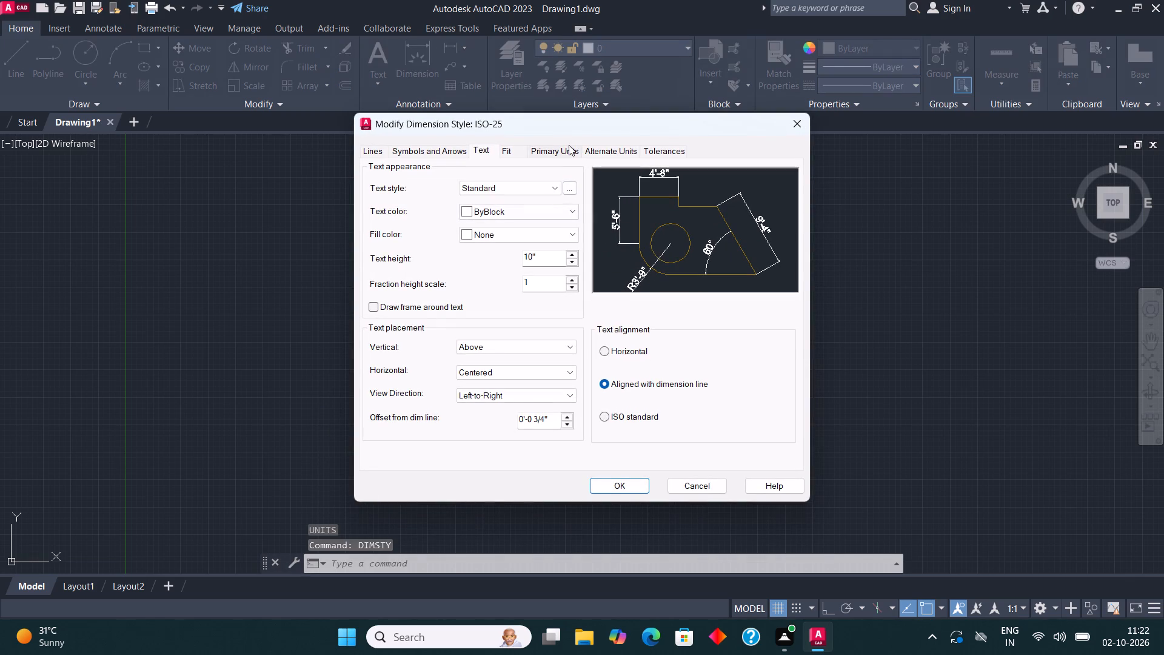
left_click(569, 148)
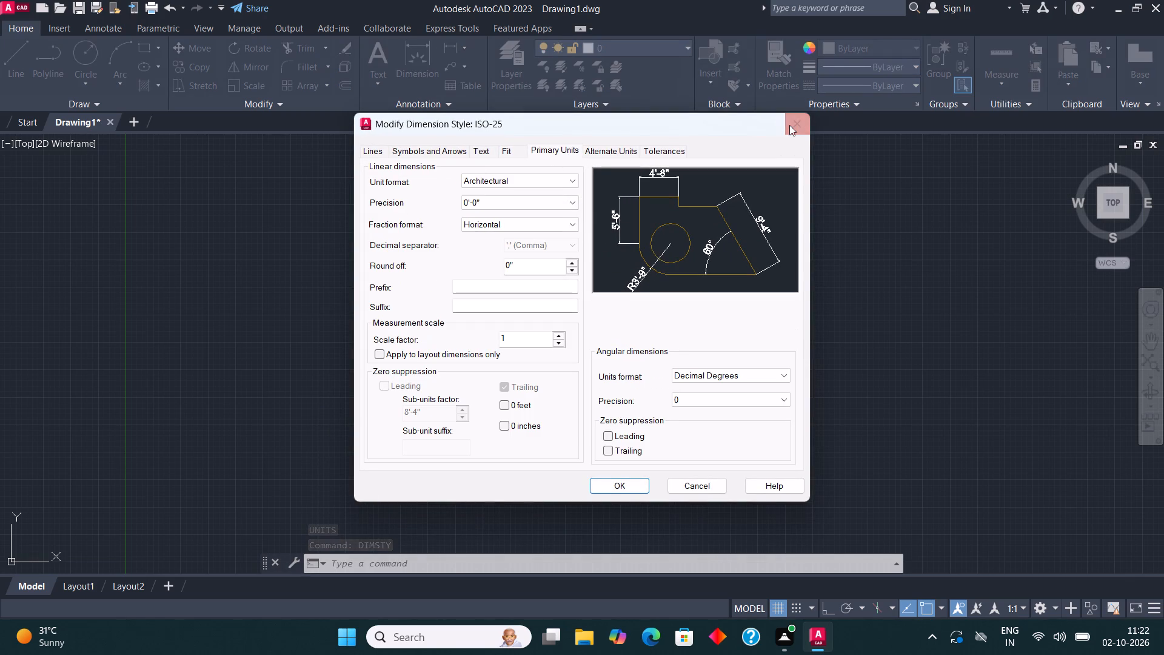
left_click(790, 125)
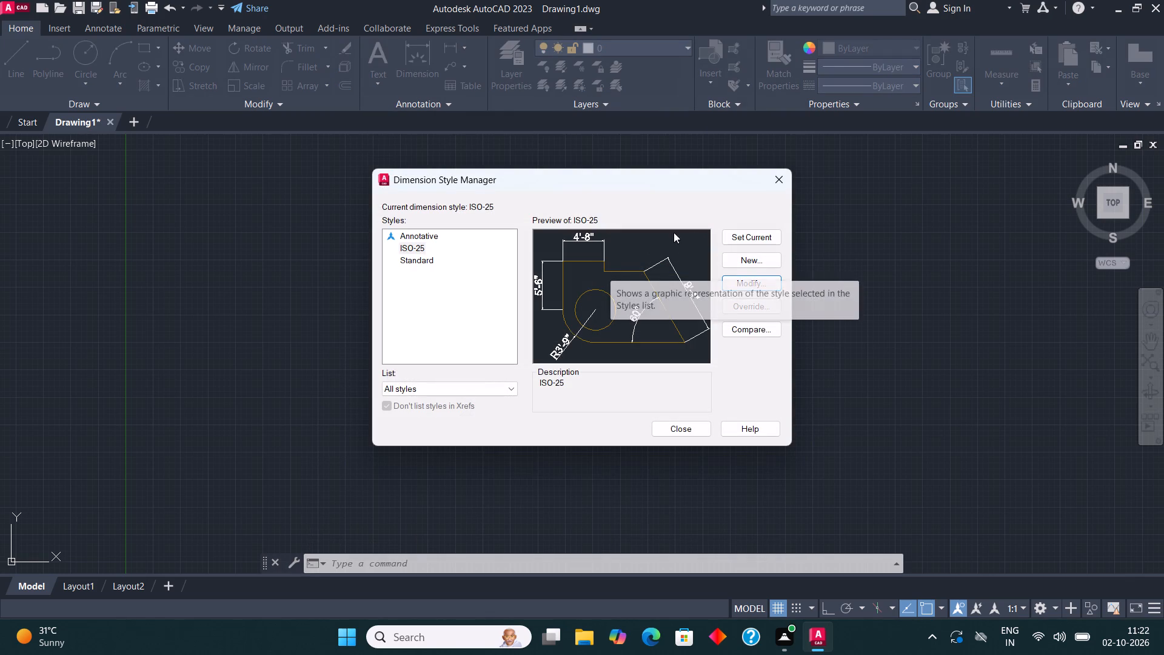
left_click(773, 235)
left_click(774, 183)
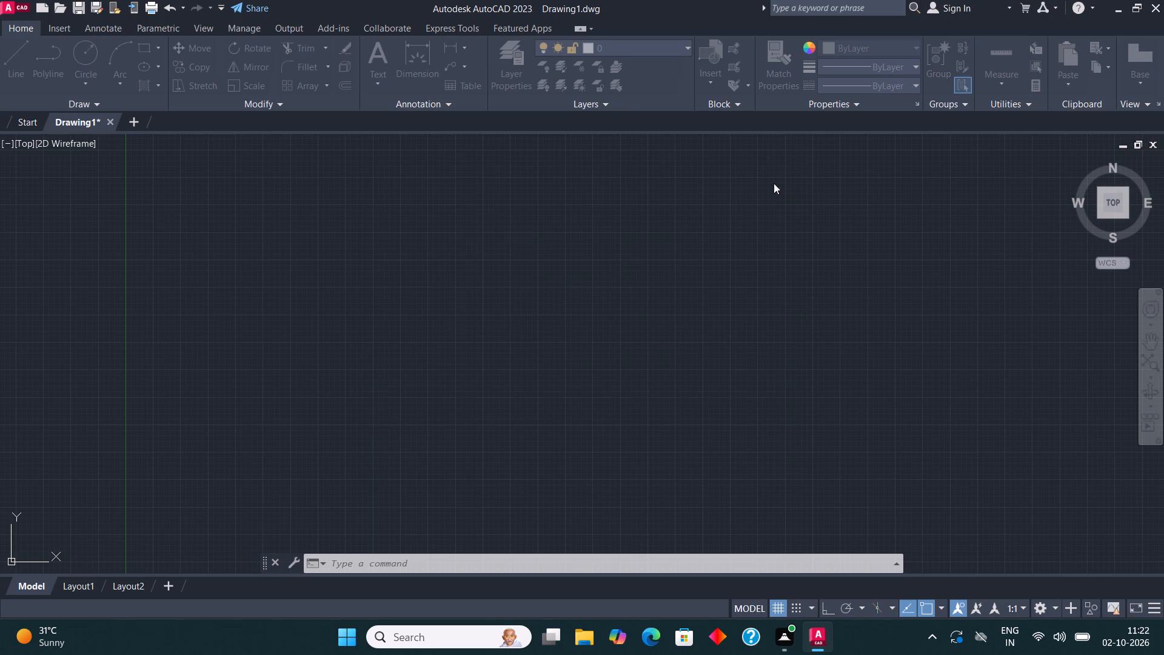
Check the insertion scale in the drawing units, leaving it at Inches.
type("UN")
key("Return")
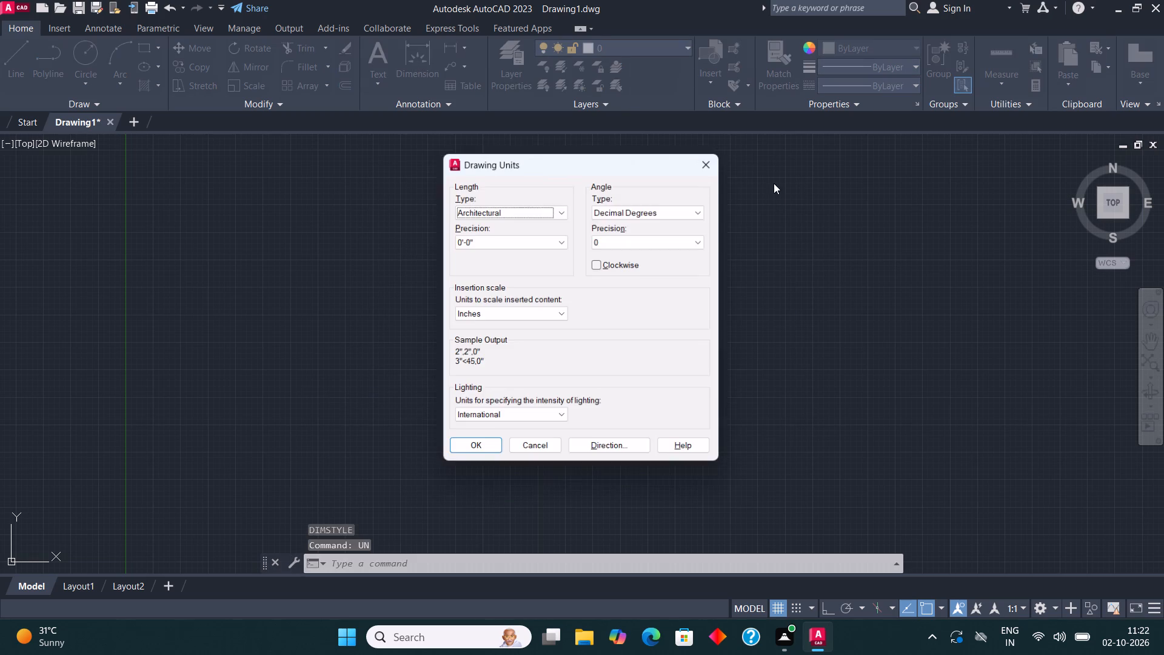
left_click(502, 311)
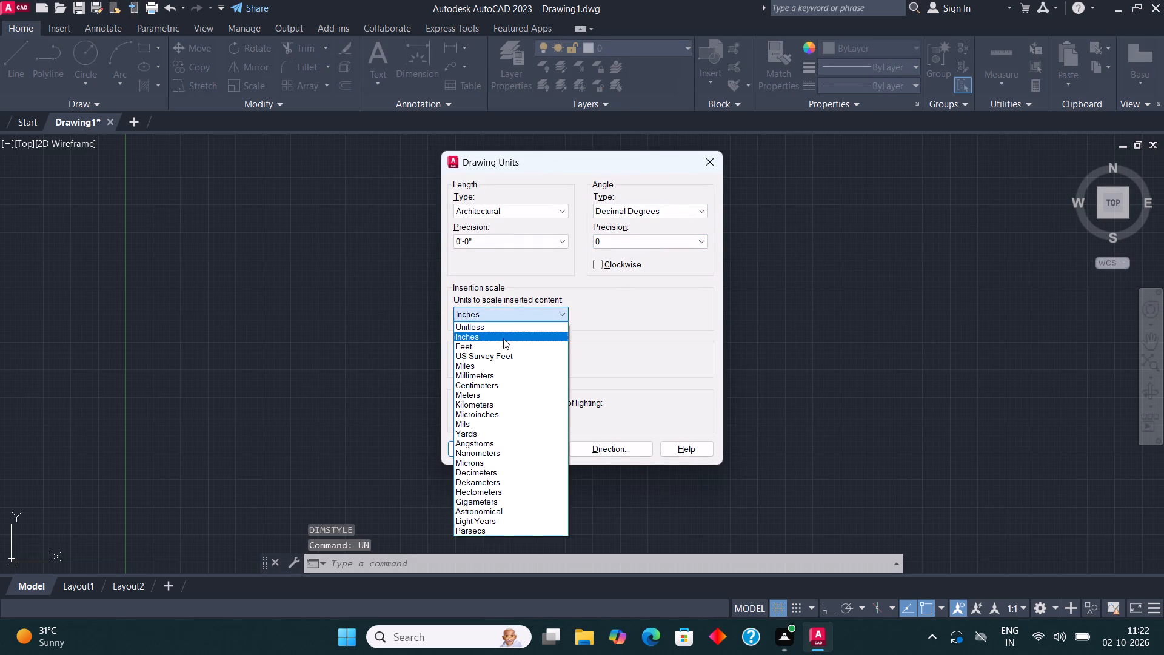
left_click(503, 336)
left_click(707, 160)
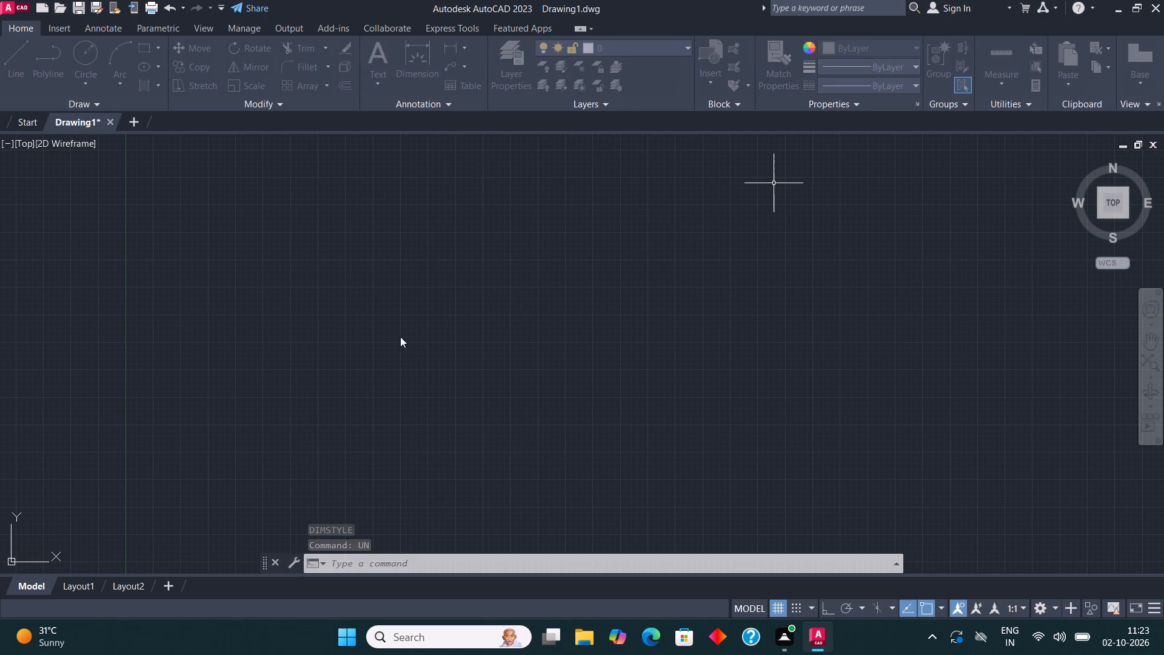
Draw a closed rectangle of line segments 38' wide and 50' high, with ortho mode on.
left_click(21, 52)
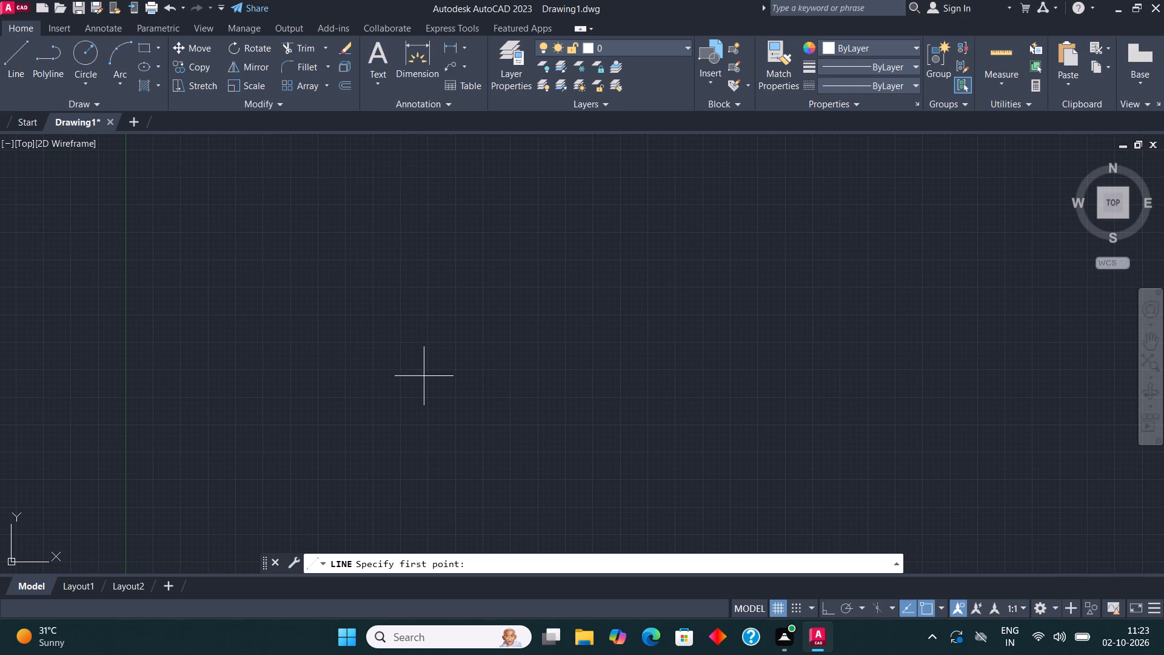
left_click(361, 331)
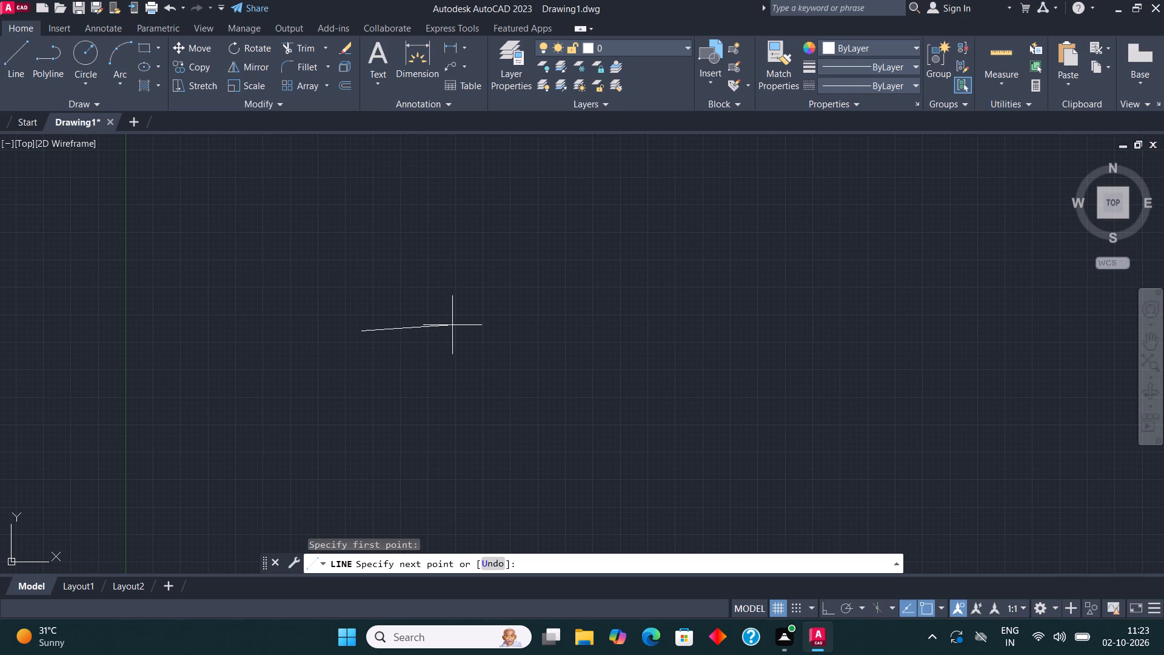
key("F8")
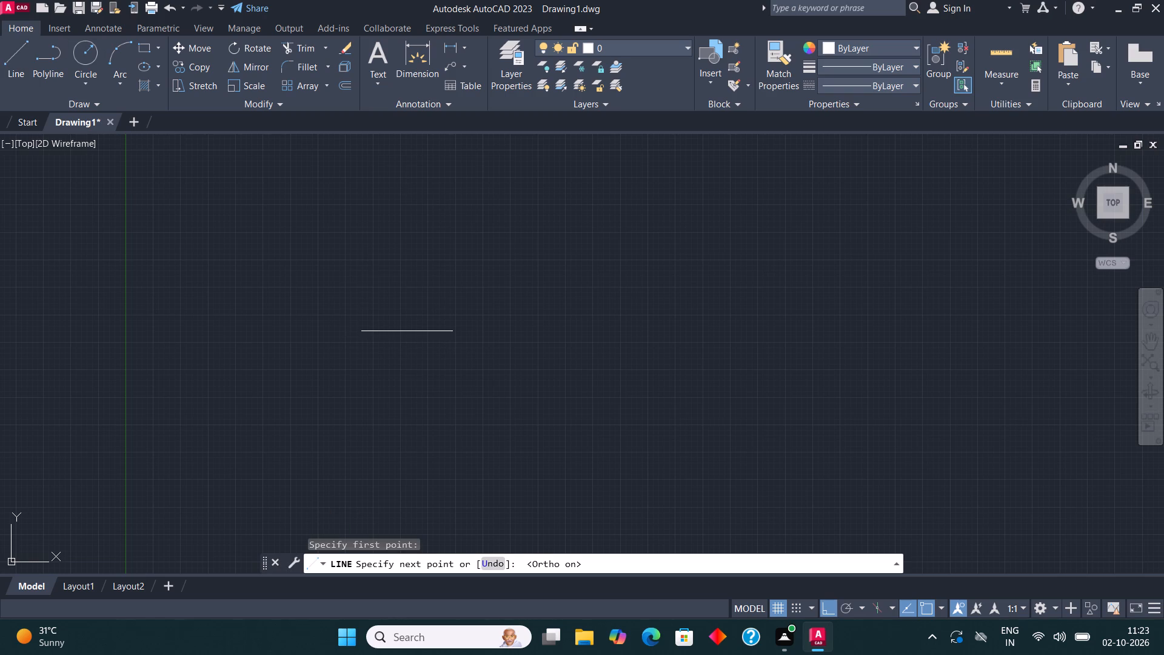
type("38'")
key("Return")
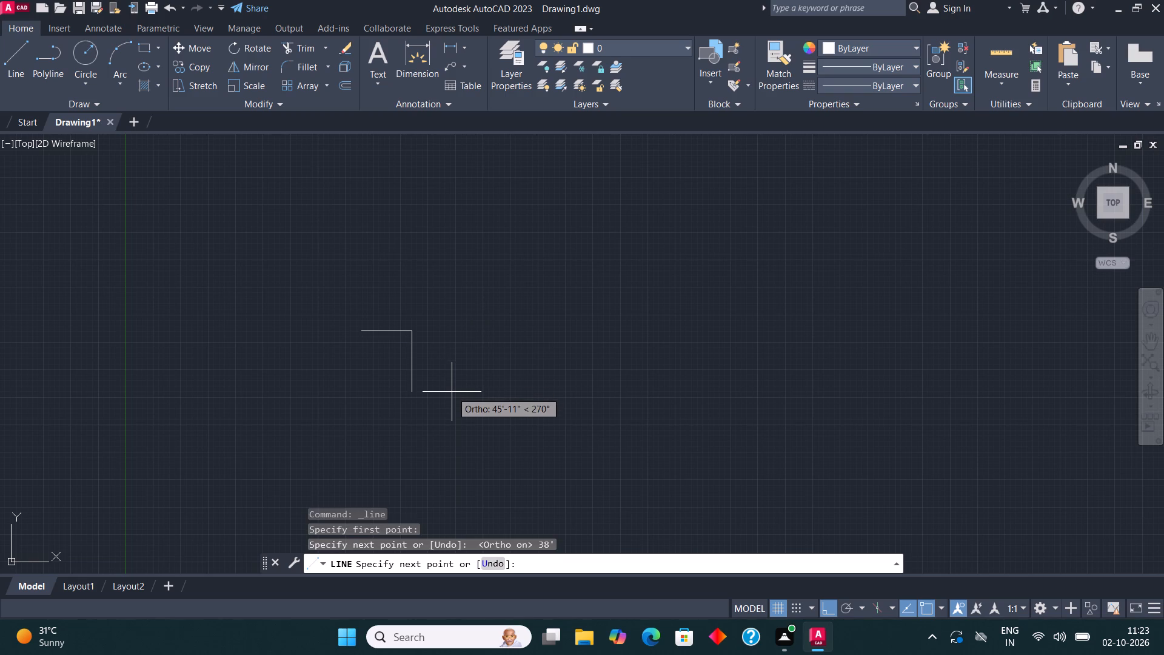
type("50'")
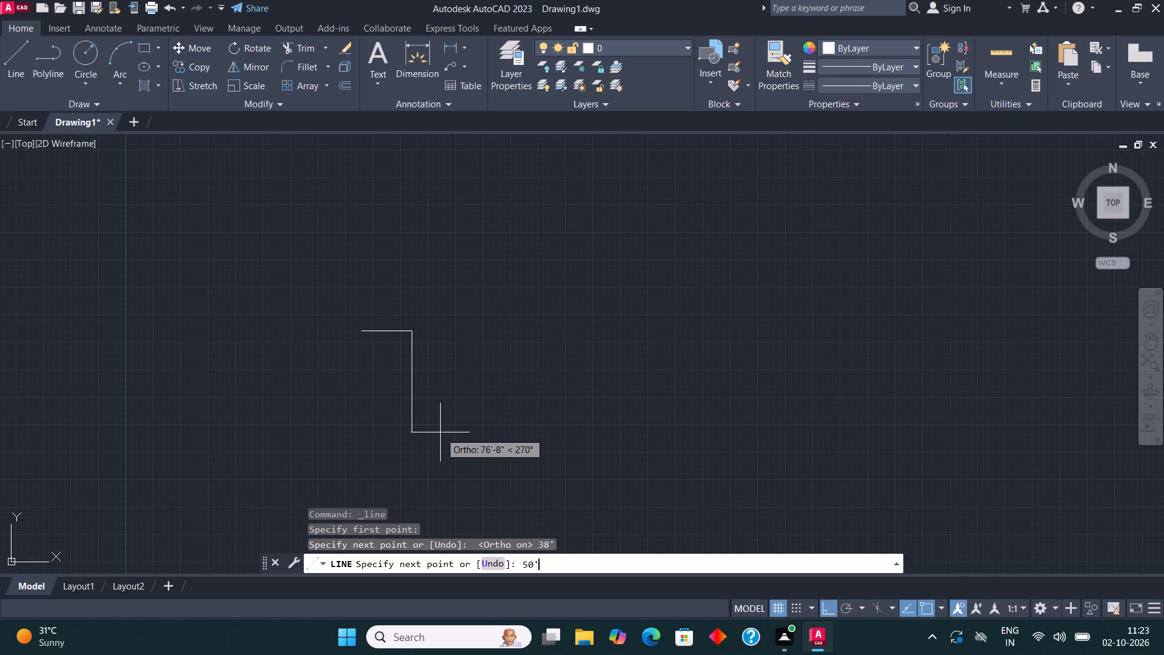
key("Return")
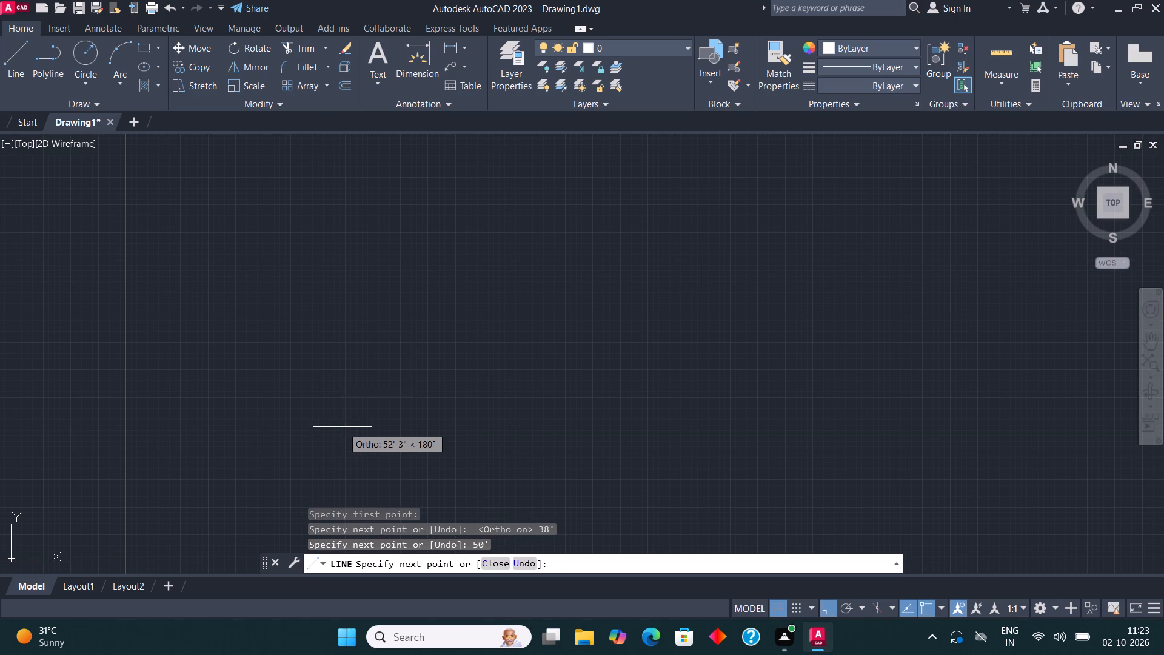
type("38'")
key("Return")
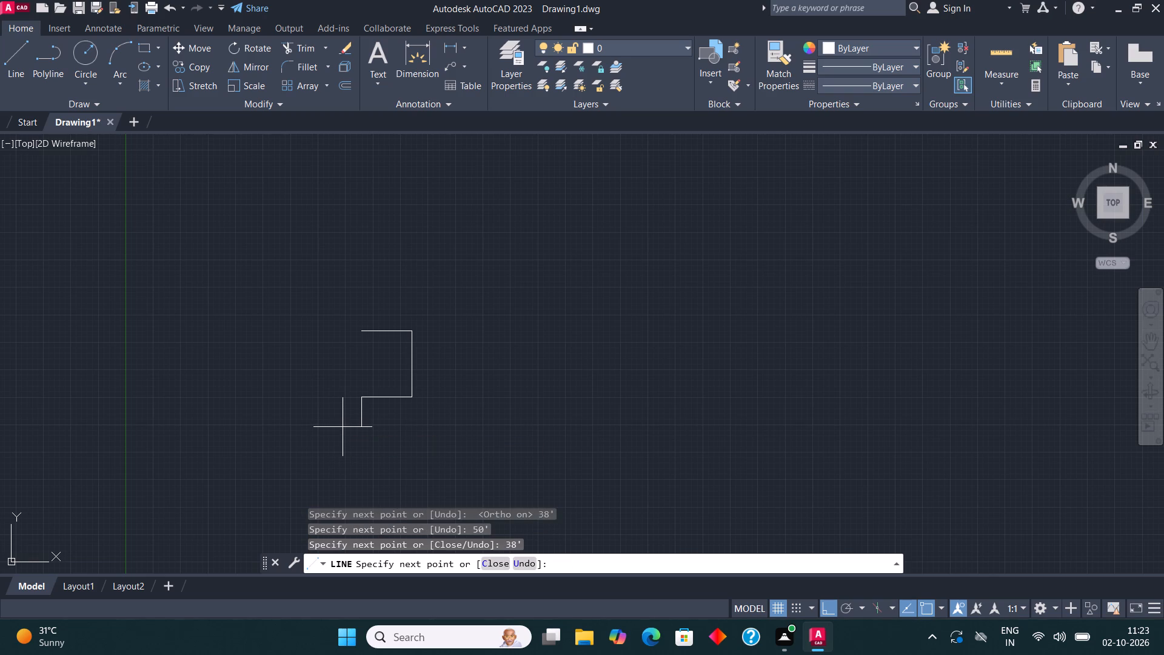
left_click(363, 329)
scroll(498, 352, "down", 1)
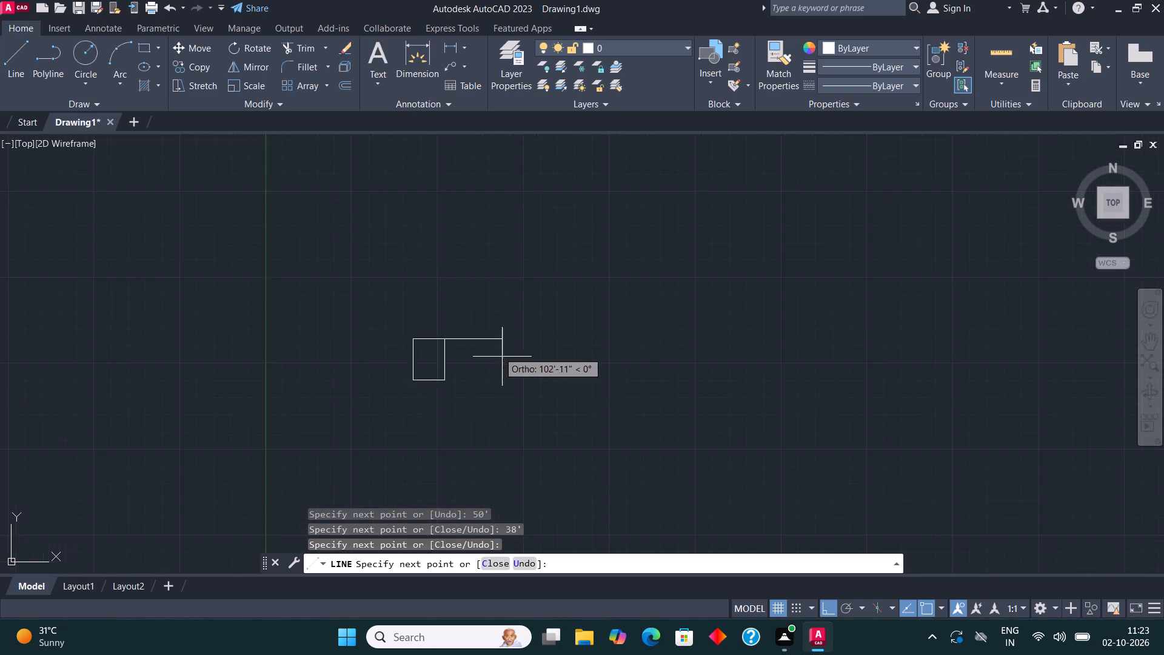
scroll(504, 358, "down", 1)
key("Escape")
Offset the rectangle's top side 9" inward.
scroll(464, 370, "up", 3)
left_click(478, 407)
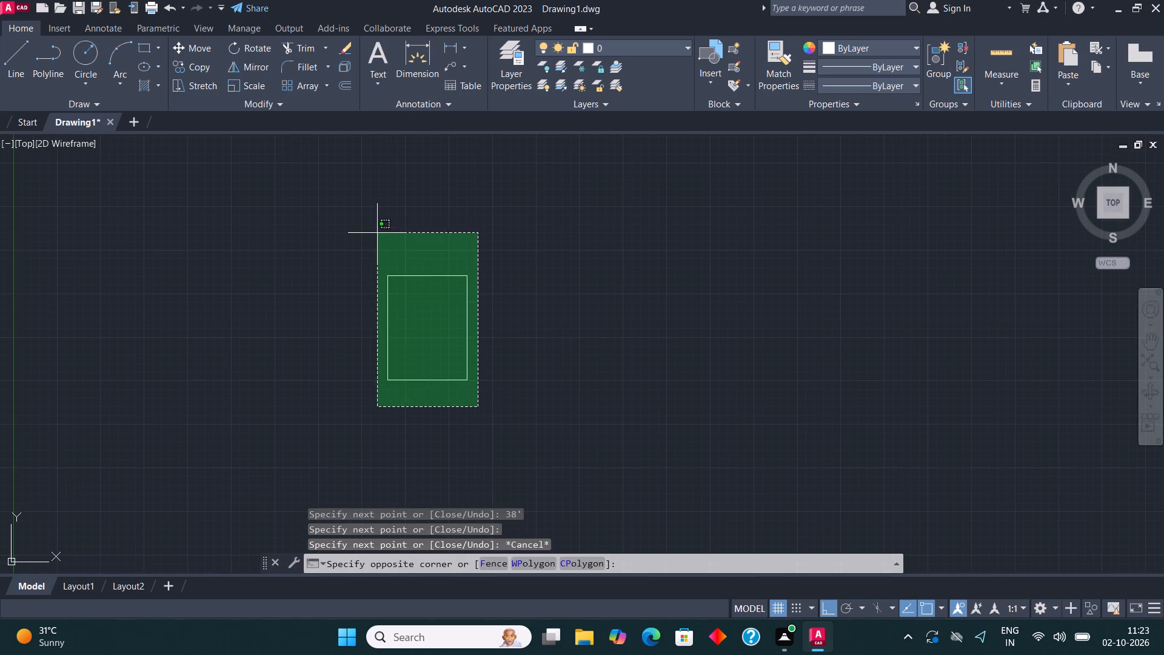
left_click(377, 233)
left_click(346, 82)
left_click(415, 277)
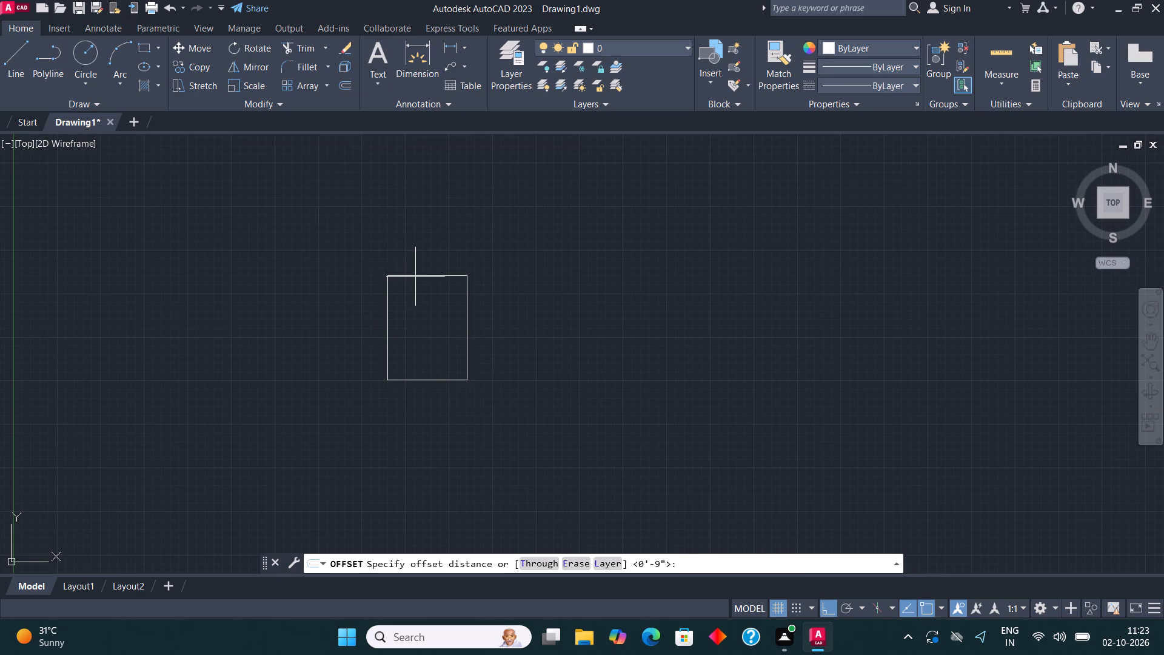
key("9")
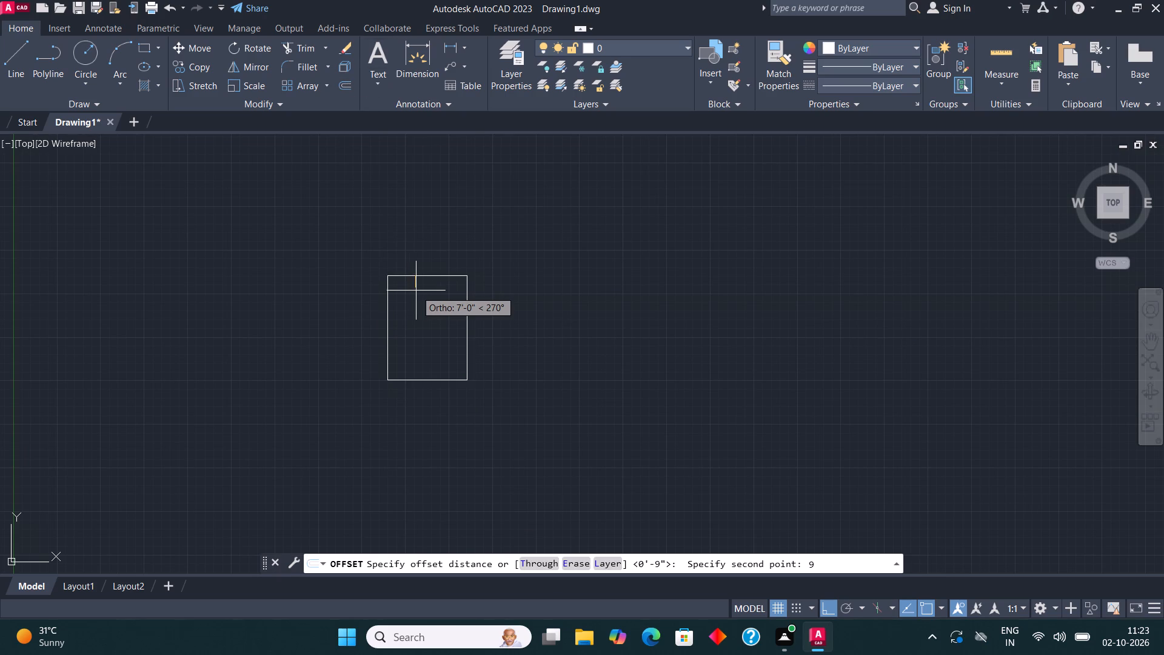
key("shift+quotedbl")
key("Return")
scroll(424, 313, "up", 1)
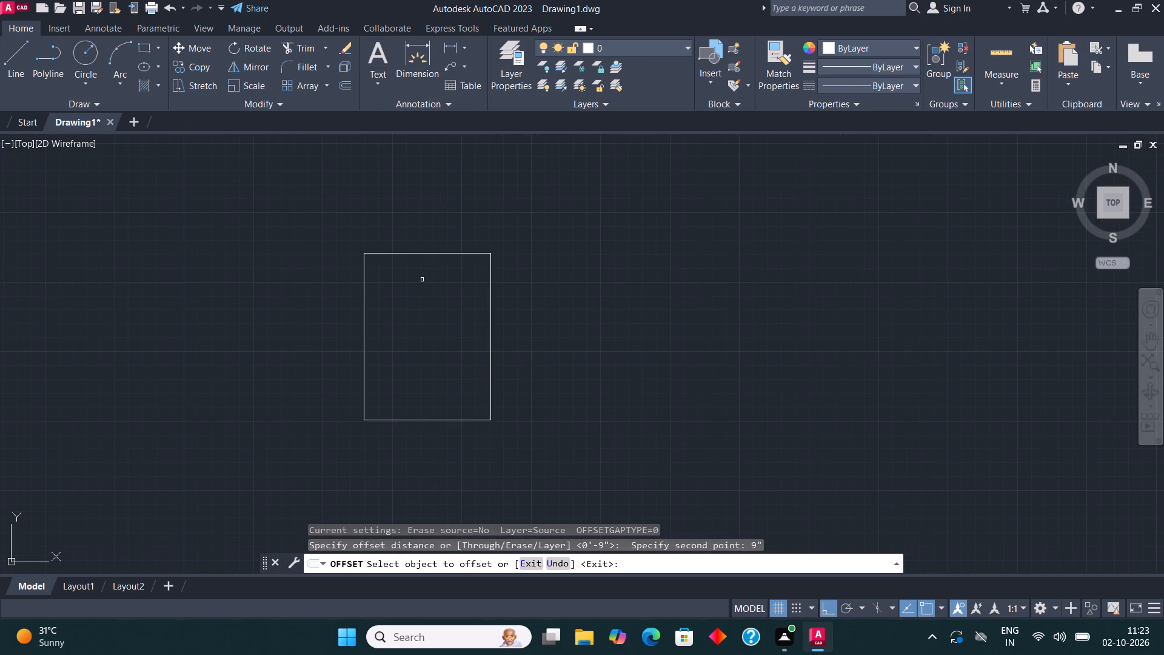
left_click(424, 255)
left_click(425, 292)
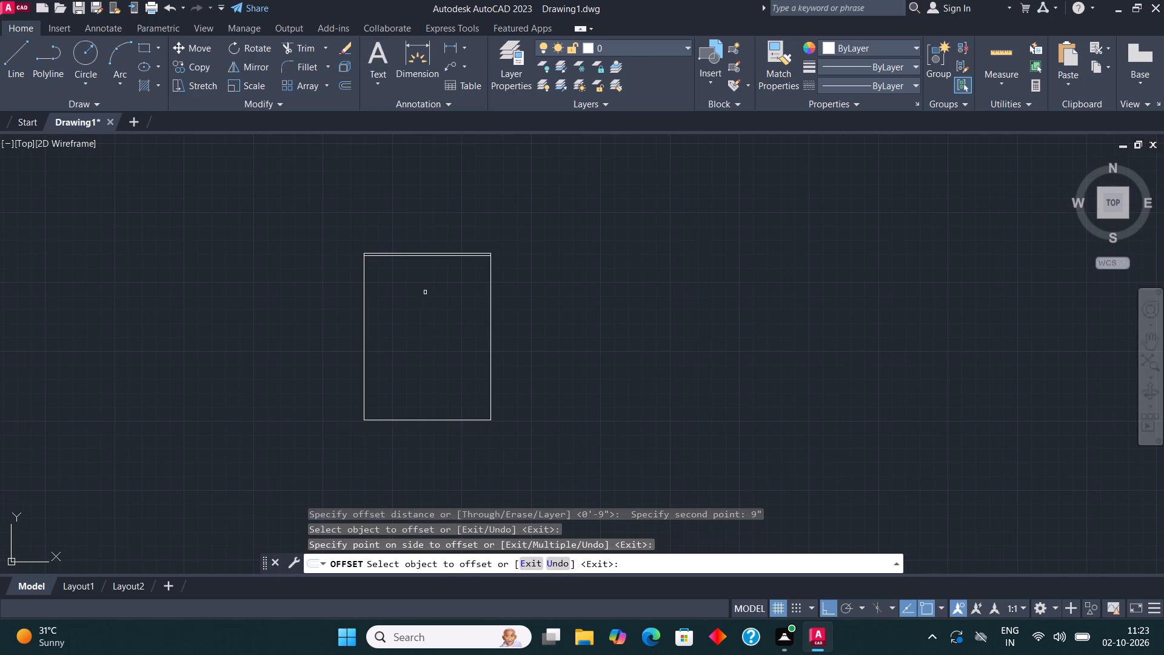
Offset the rectangle's left, bottom and right sides 9" inward to complete the double-line walls.
left_click(364, 314)
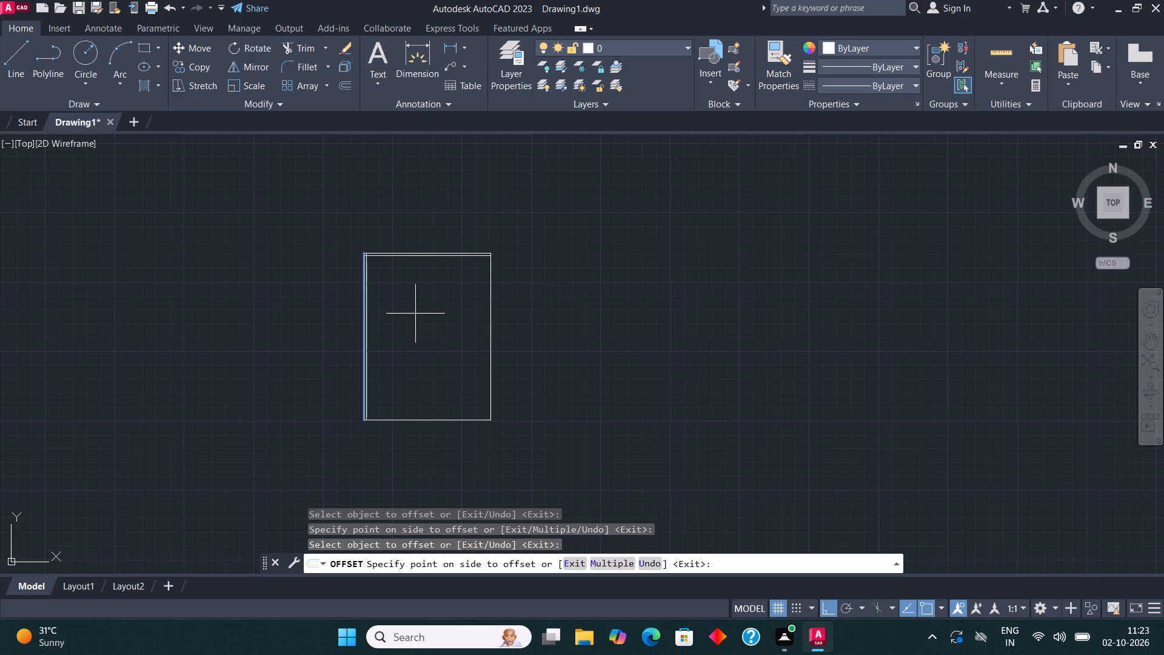
left_click(415, 315)
left_click(425, 422)
left_click(429, 382)
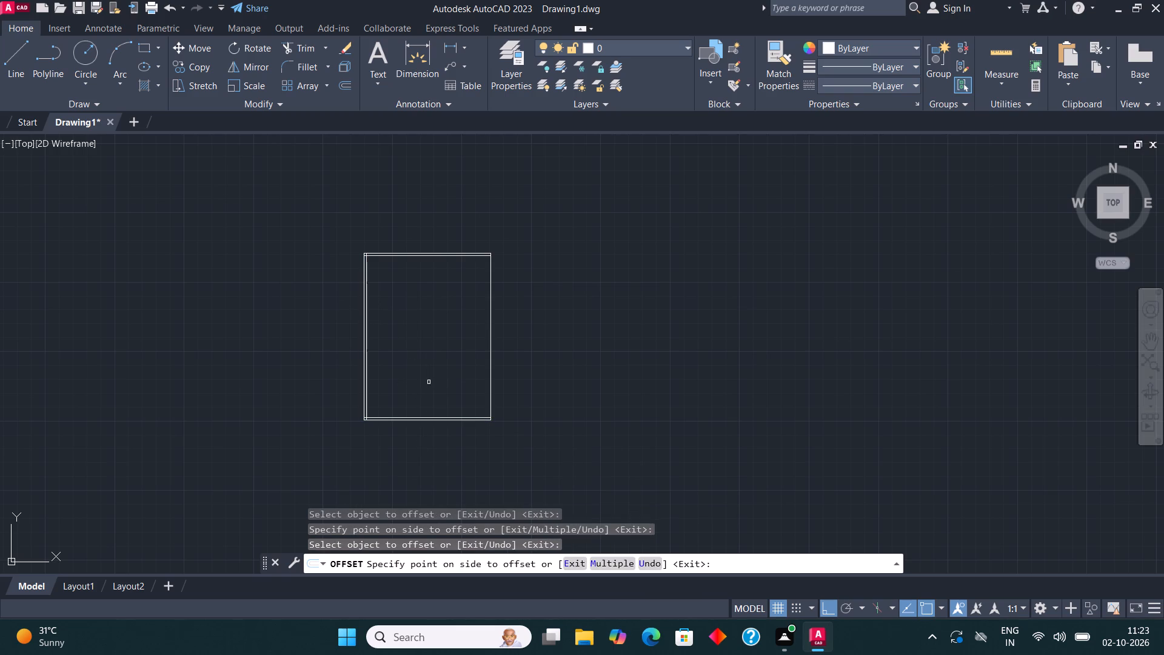
left_click(490, 349)
left_click(407, 350)
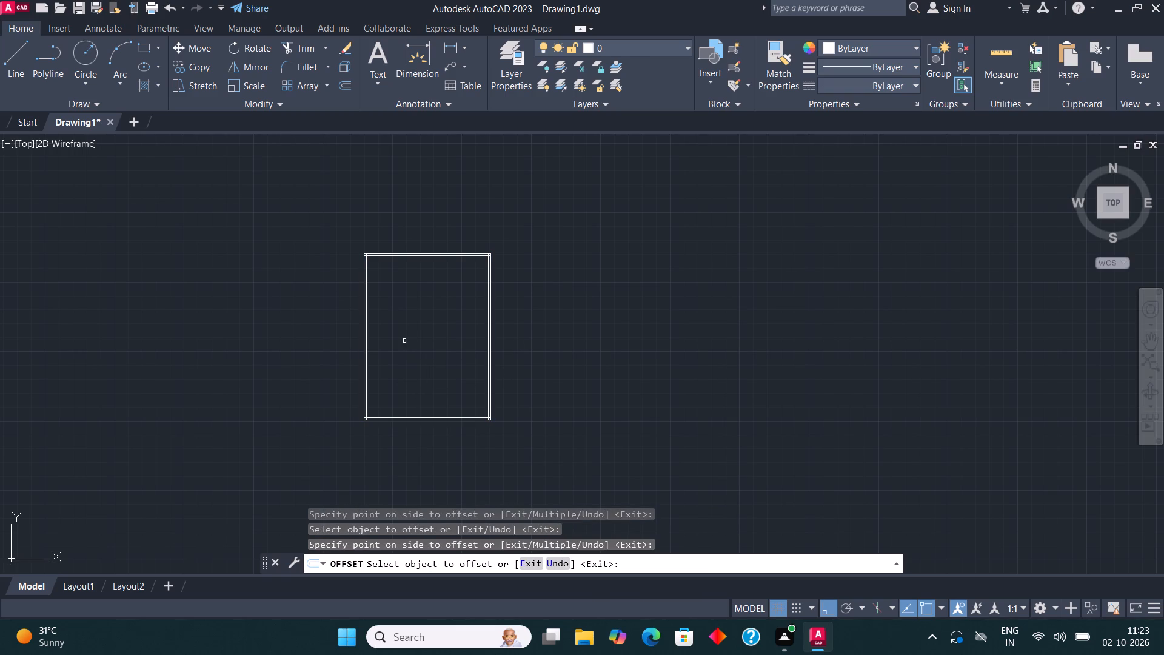
key("Escape")
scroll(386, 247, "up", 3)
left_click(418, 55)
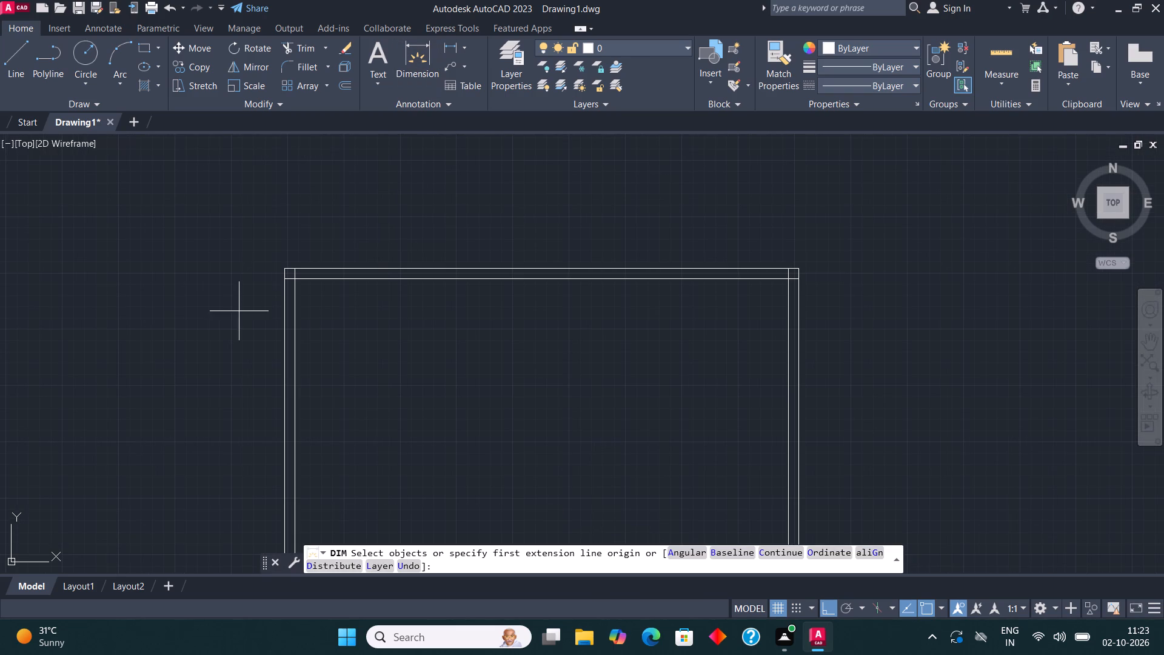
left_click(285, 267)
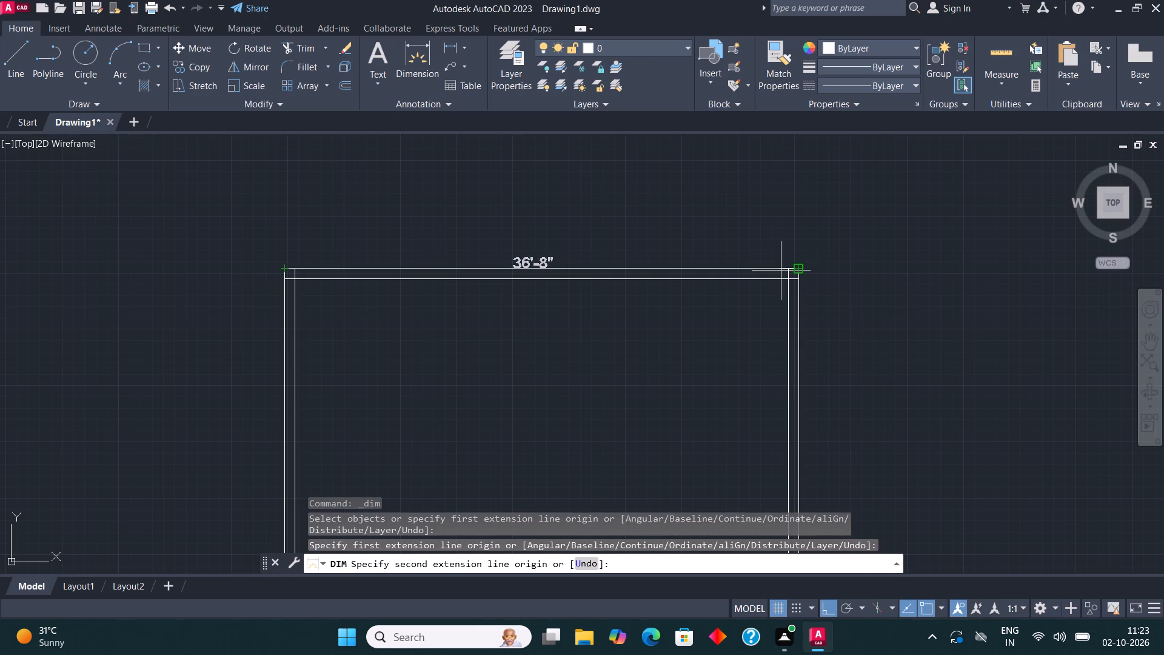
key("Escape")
Trim the overlapping inner wall line ends at the outline's top-left and top-right corners.
left_click(301, 45)
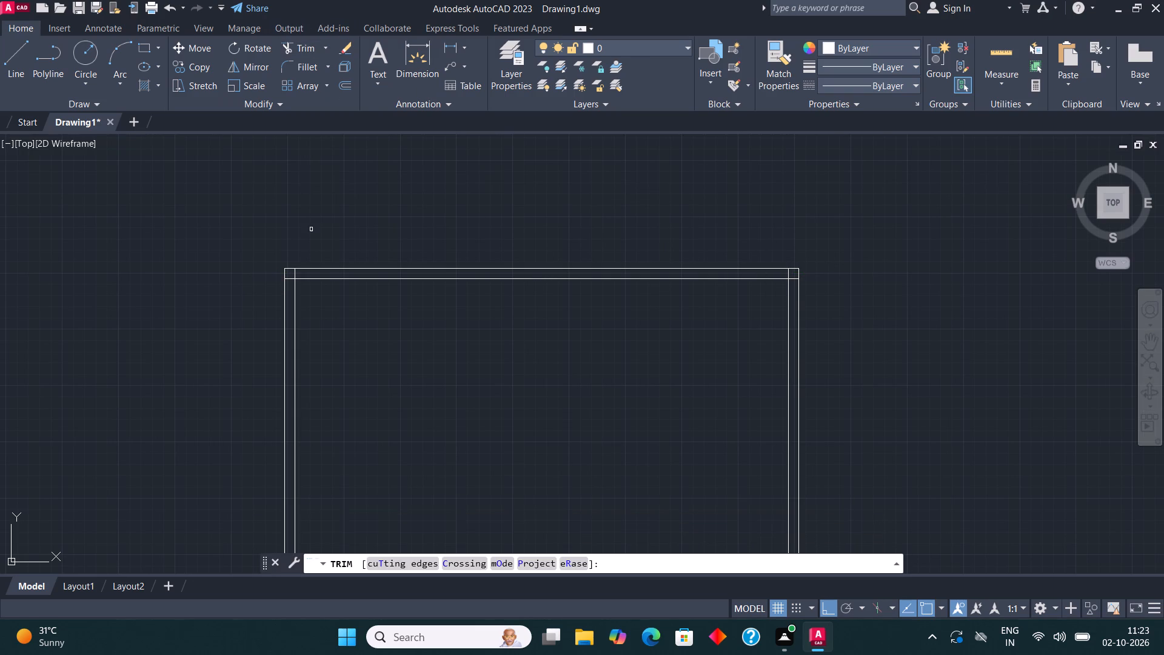
scroll(301, 258, "up", 2)
left_click(281, 318)
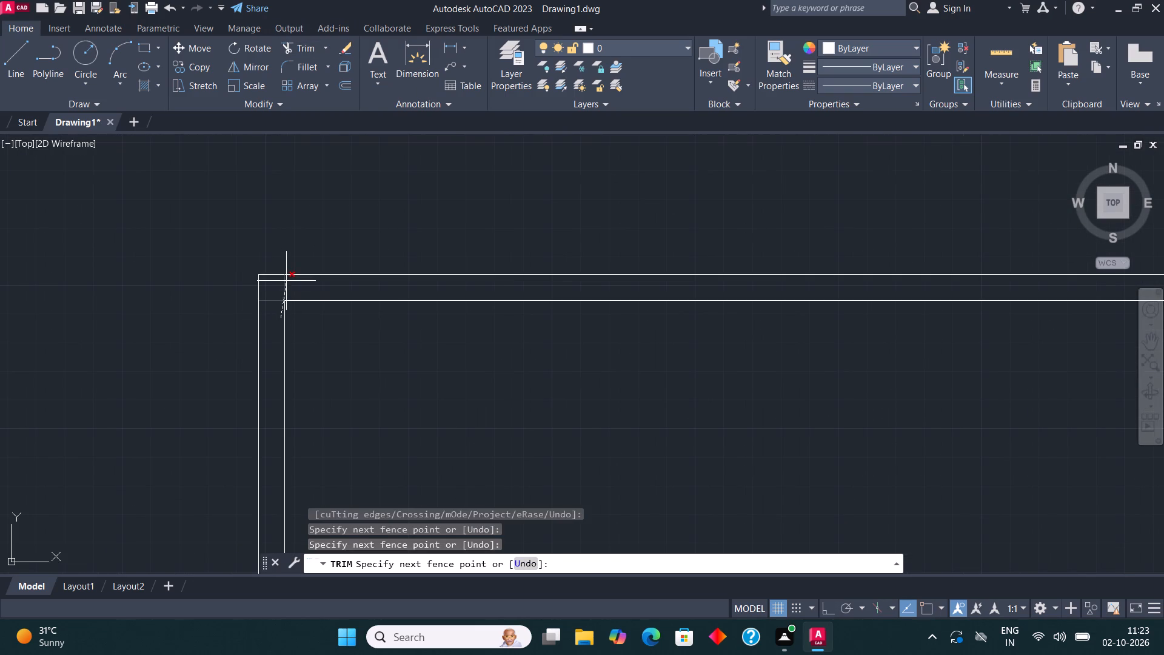
left_click(283, 283)
left_click(284, 284)
scroll(285, 287, "down", 1)
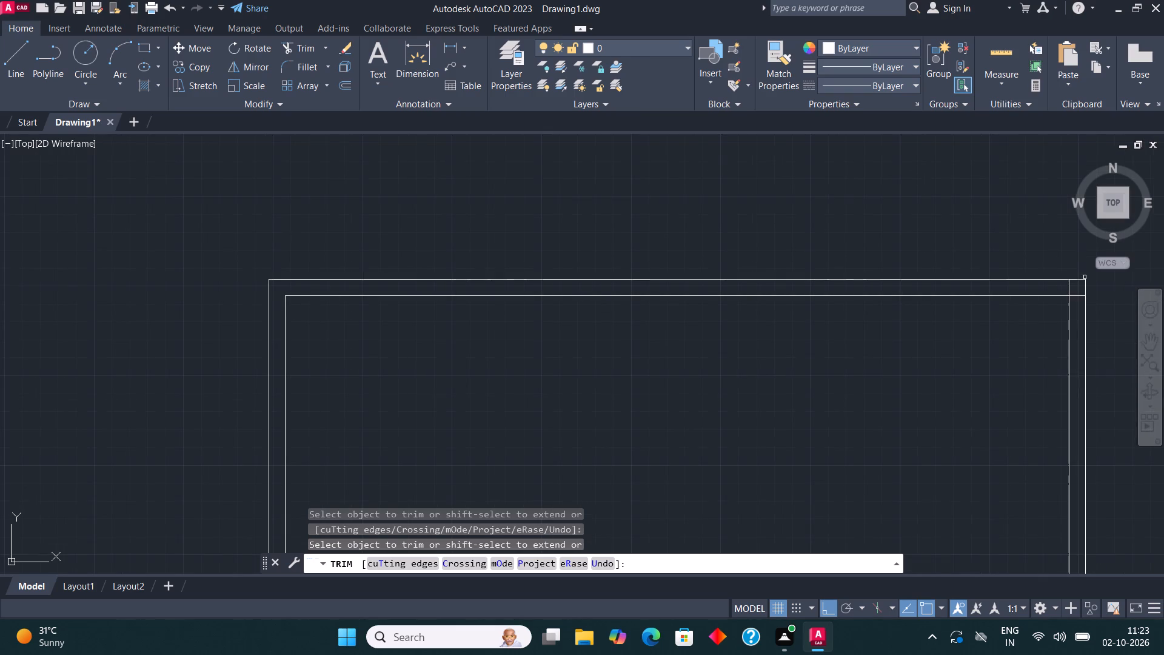
scroll(1115, 277, "up", 2)
left_click(985, 309)
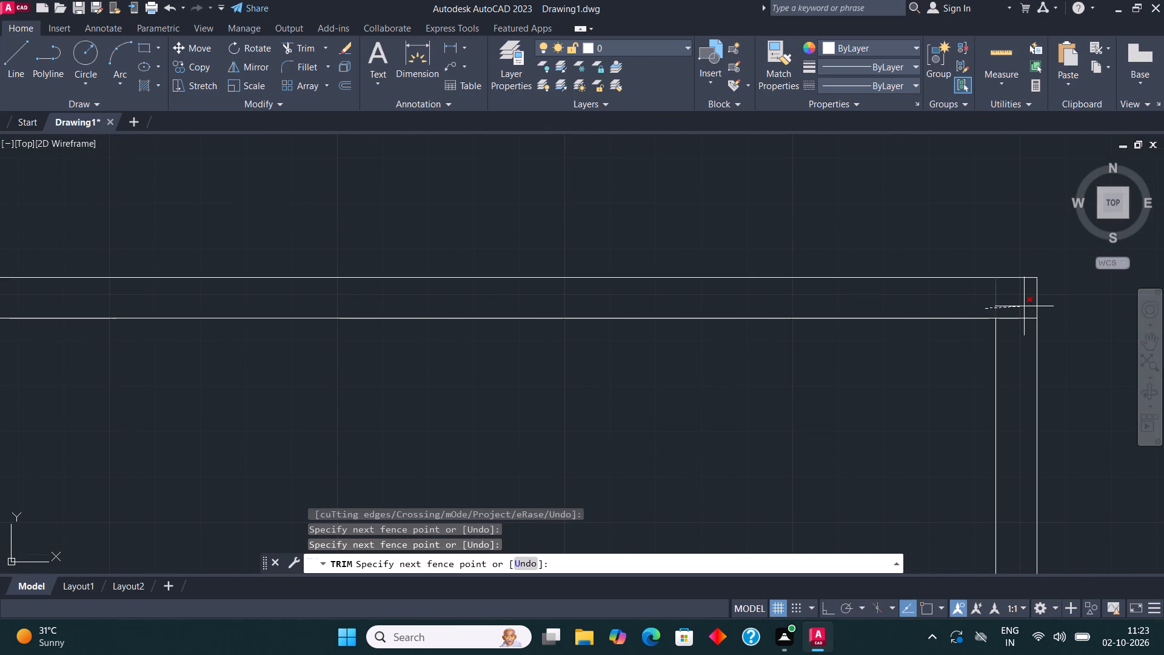
left_click(1024, 306)
left_click(1023, 303)
left_click(1021, 346)
scroll(594, 221, "down", 4)
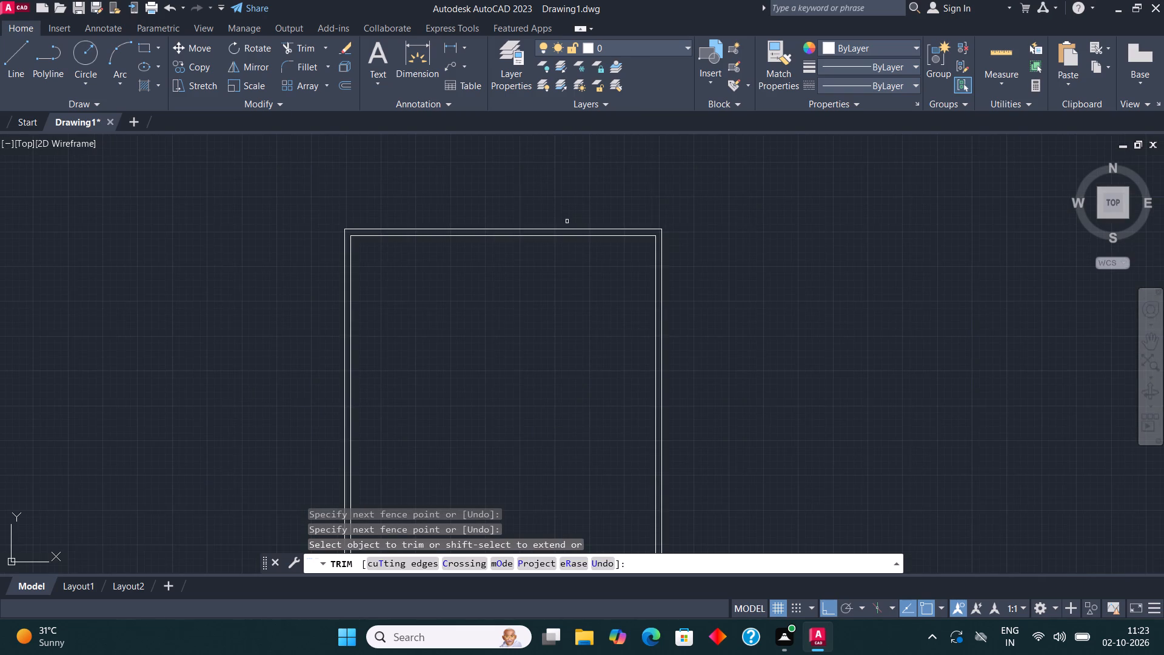
Trim the overlapping inner wall line ends at the outline's bottom-left and bottom-right corners.
scroll(564, 232, "down", 1)
scroll(429, 511, "up", 10)
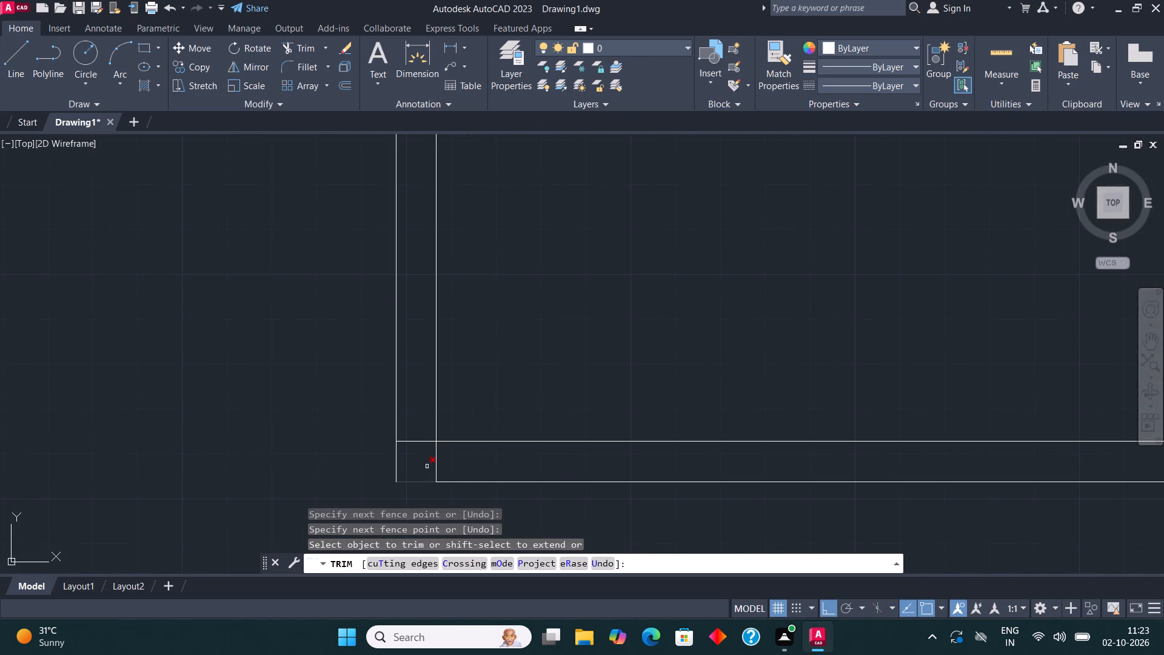
left_click(421, 431)
left_click(422, 461)
left_click(422, 465)
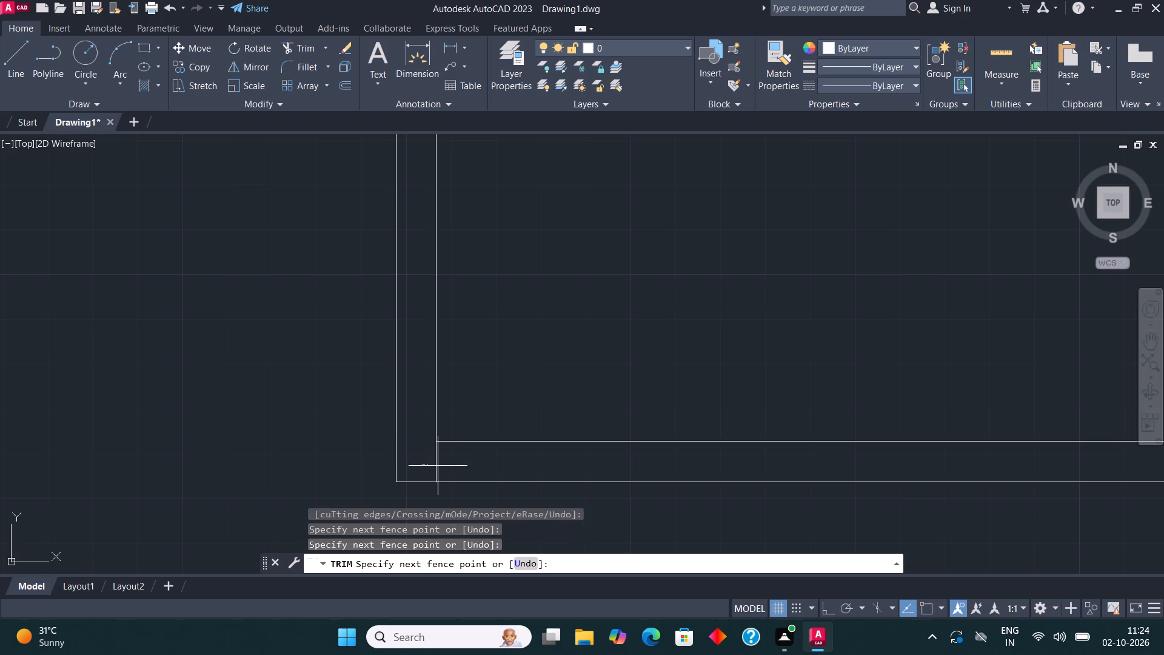
left_click(540, 465)
scroll(401, 438, "down", 3)
scroll(926, 445, "up", 3)
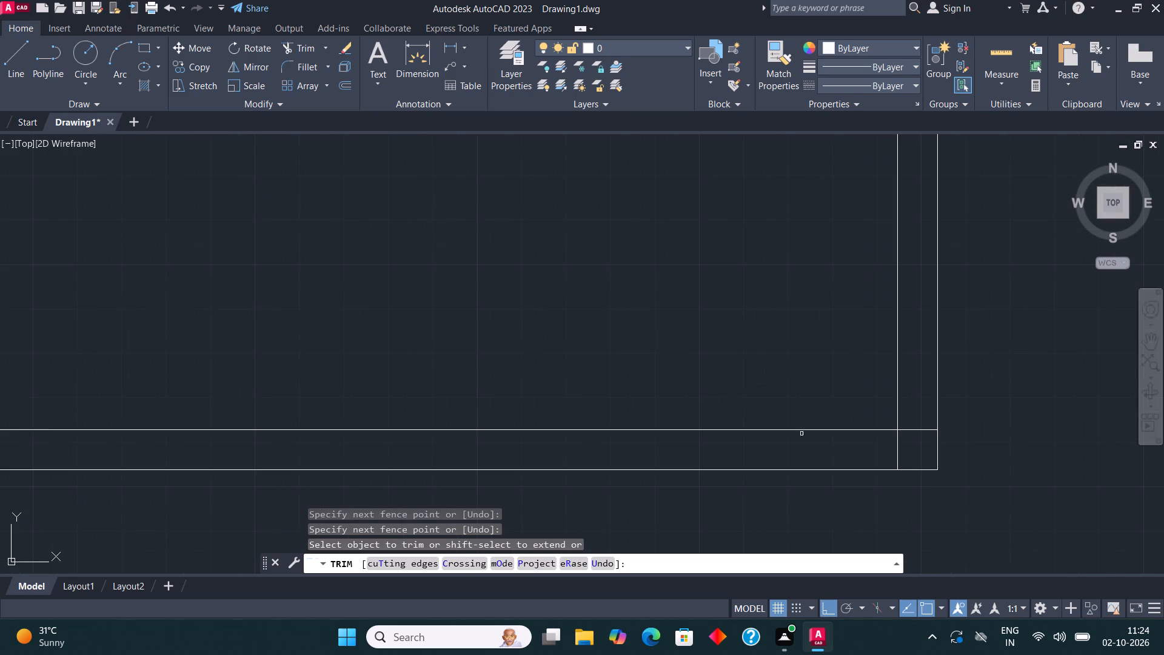
left_click(920, 426)
left_click(871, 458)
scroll(627, 413, "down", 6)
key("Escape")
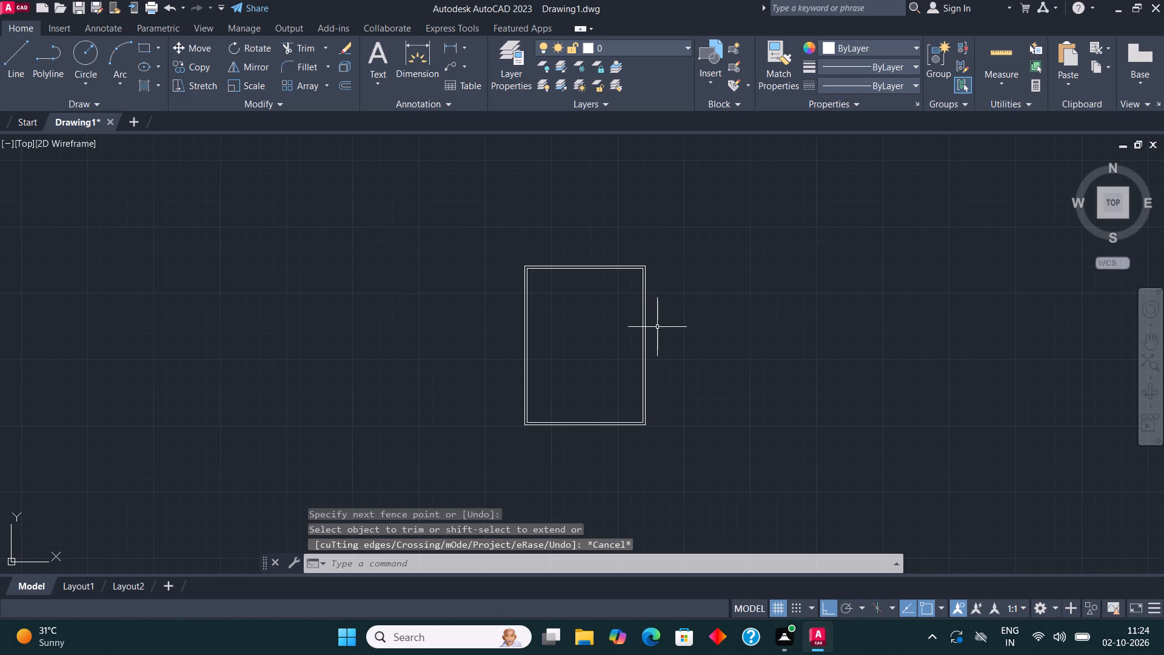
From the inner top-left wall corner, draw line segments 5' right, 5' down and 5' left to outline a small square room.
scroll(602, 289, "up", 3)
middle_click_drag(418, 263, 480, 389)
left_click(10, 47)
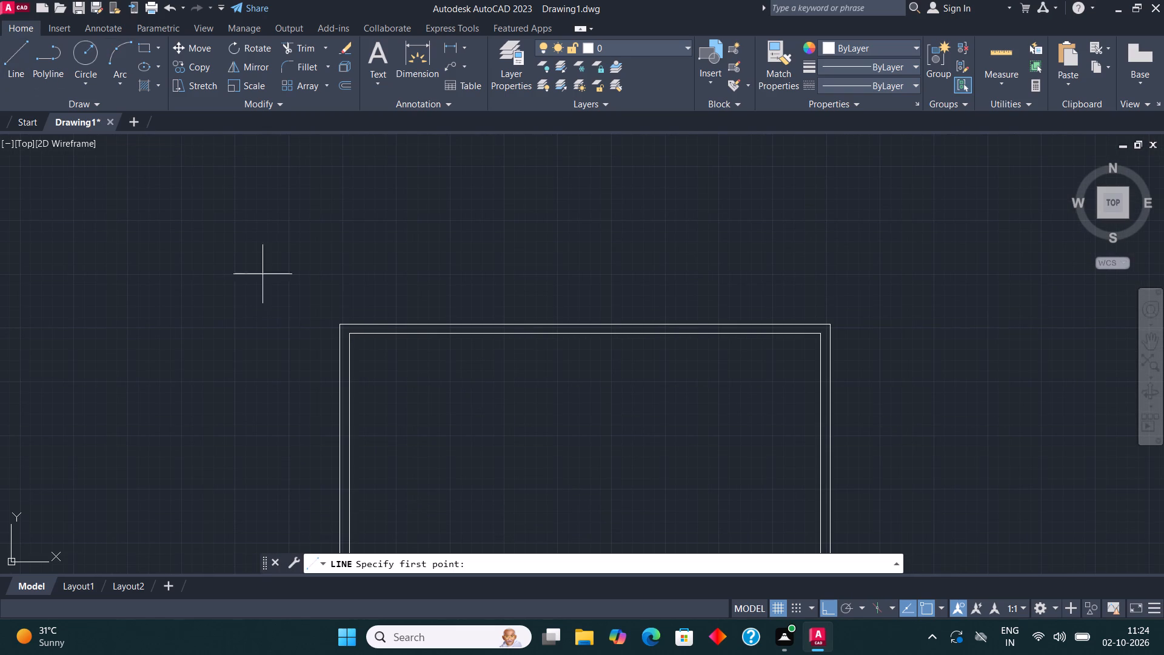
scroll(353, 361, "up", 1)
left_click(349, 320)
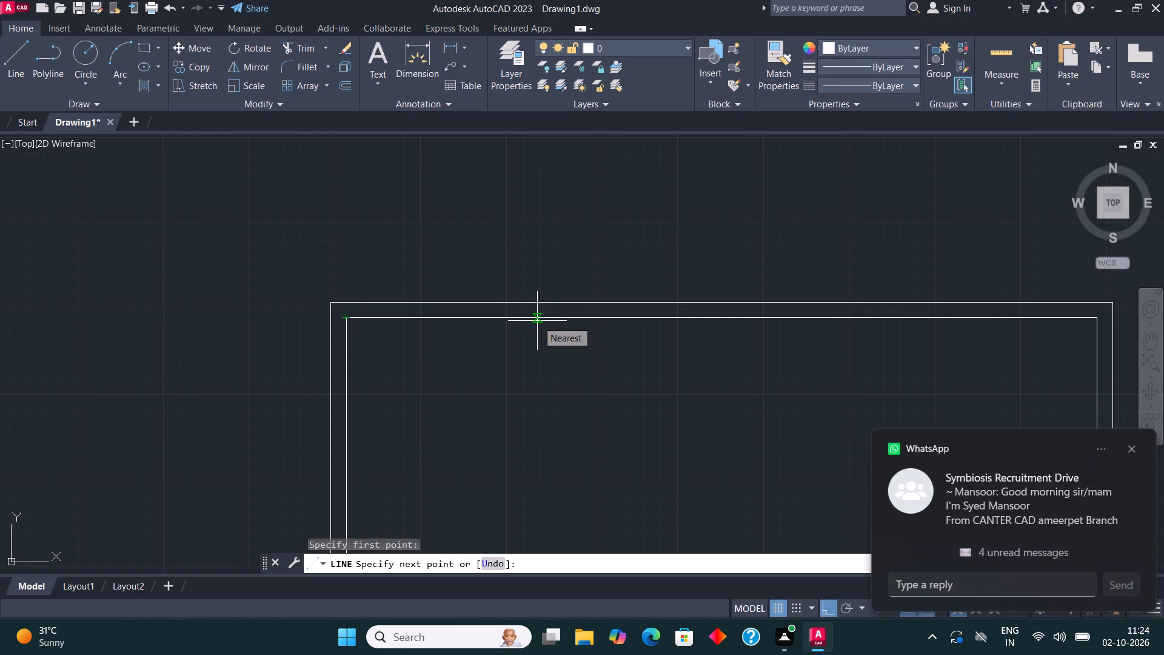
type("5'")
key("Return")
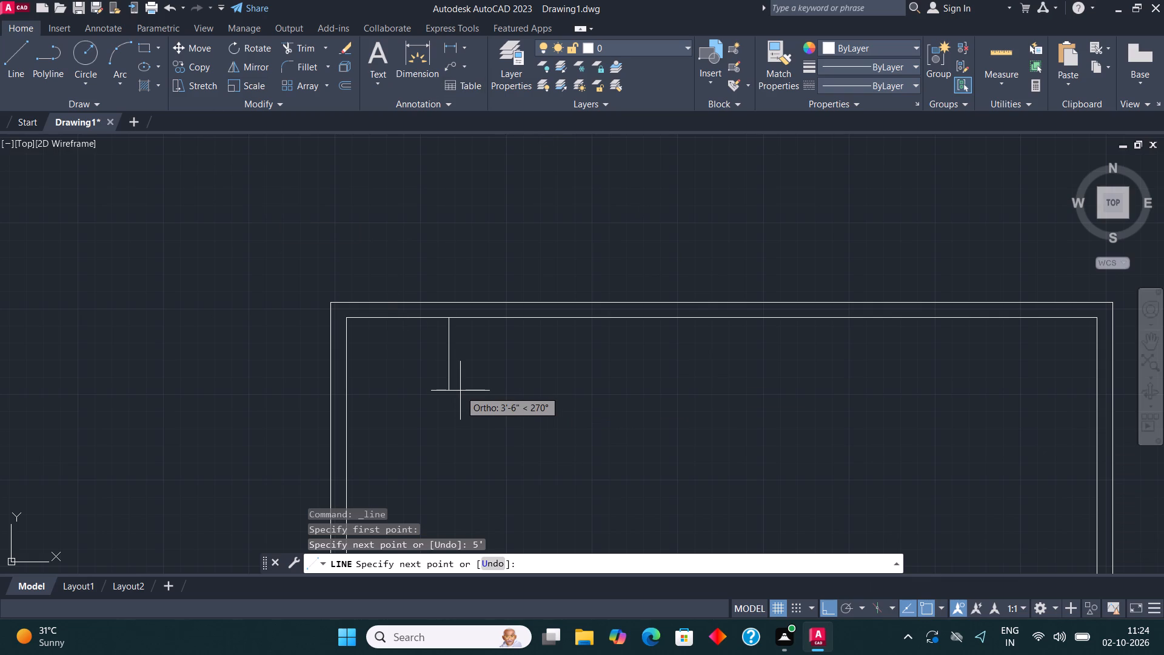
type("5'")
key("Return")
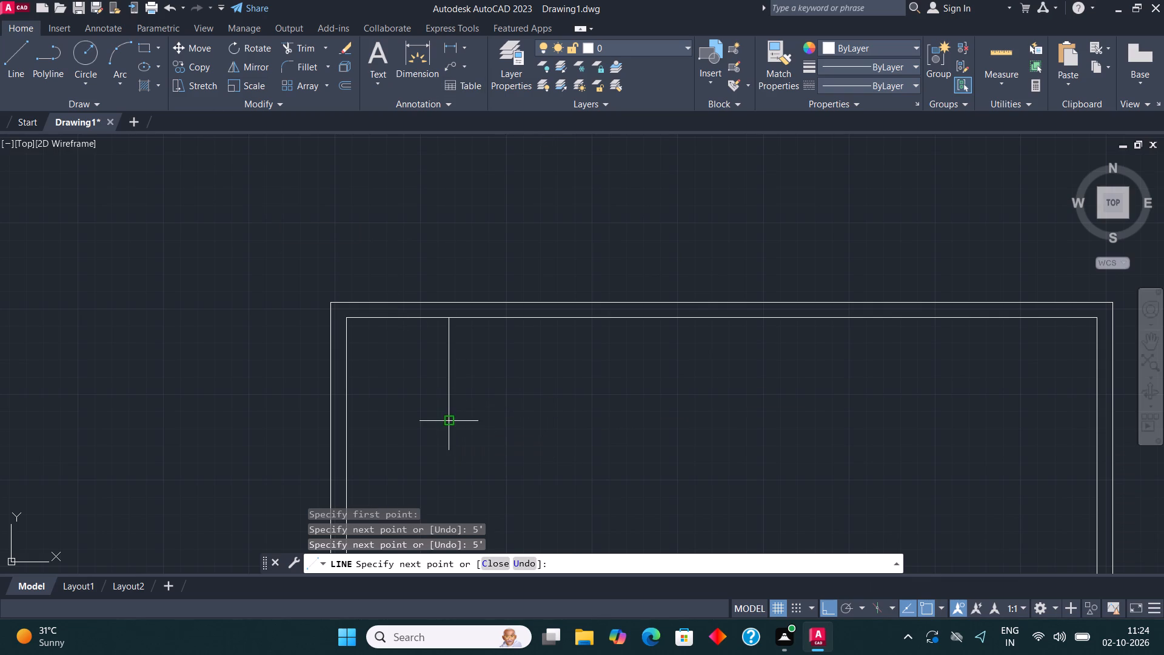
type("5'")
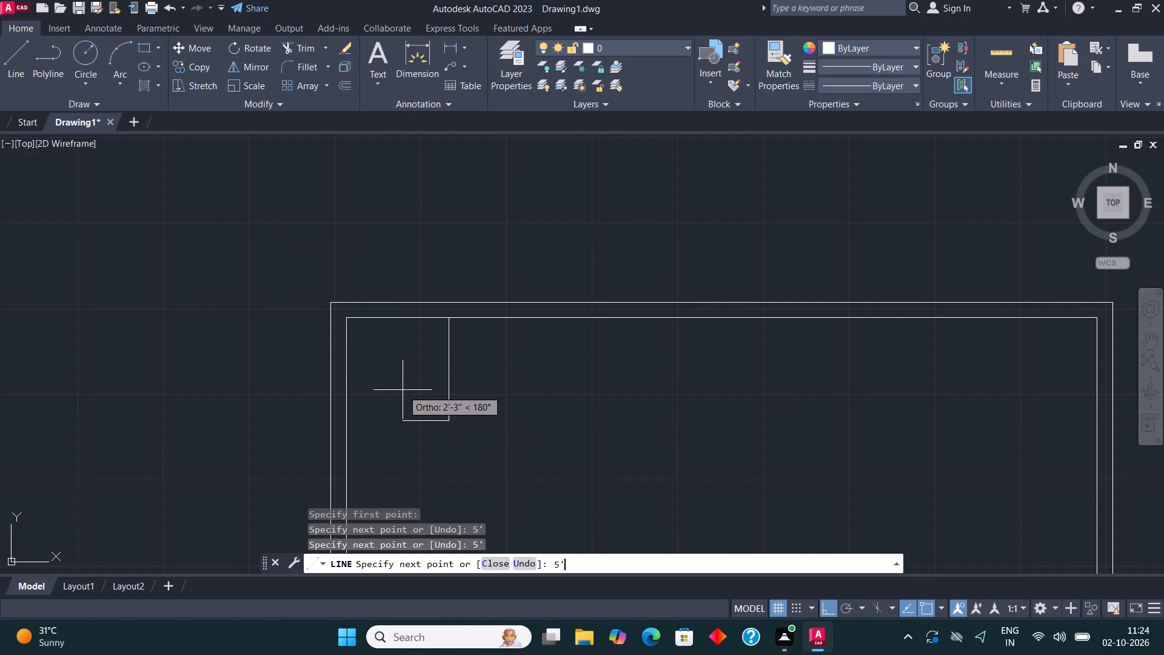
key("Return")
key("Escape")
Check the small room's width and height with Dimension previews, without placing any dimensions.
scroll(410, 347, "down", 1)
middle_click_drag(502, 379, 512, 379)
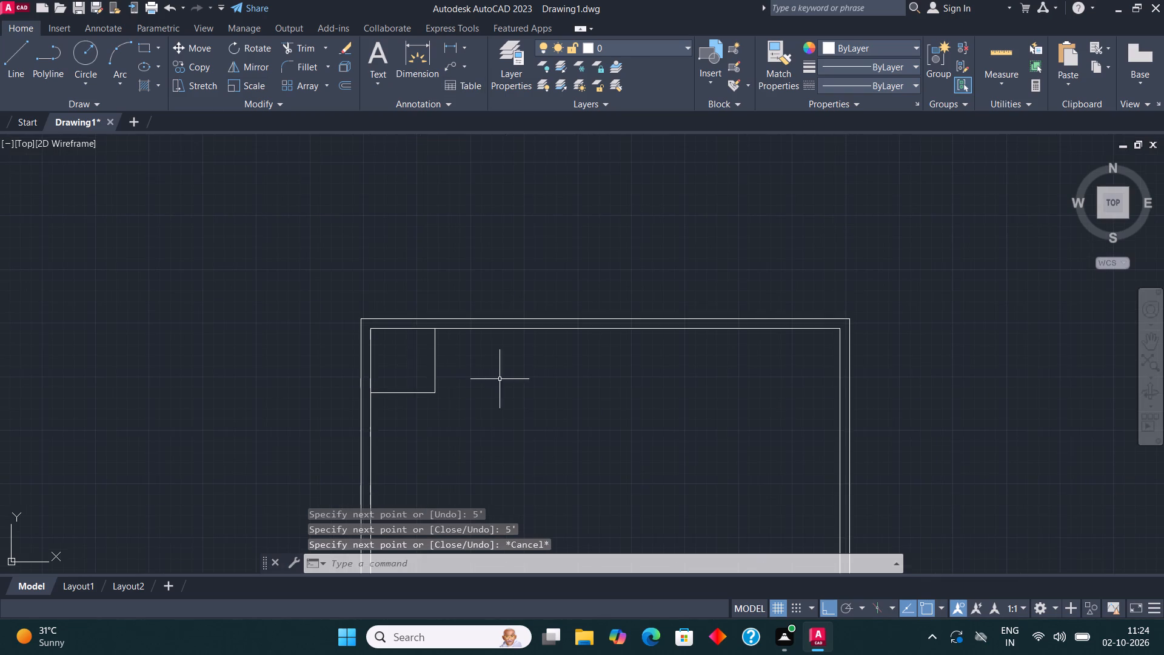
middle_click_drag(512, 379, 549, 371)
scroll(504, 372, "up", 2)
left_click(415, 60)
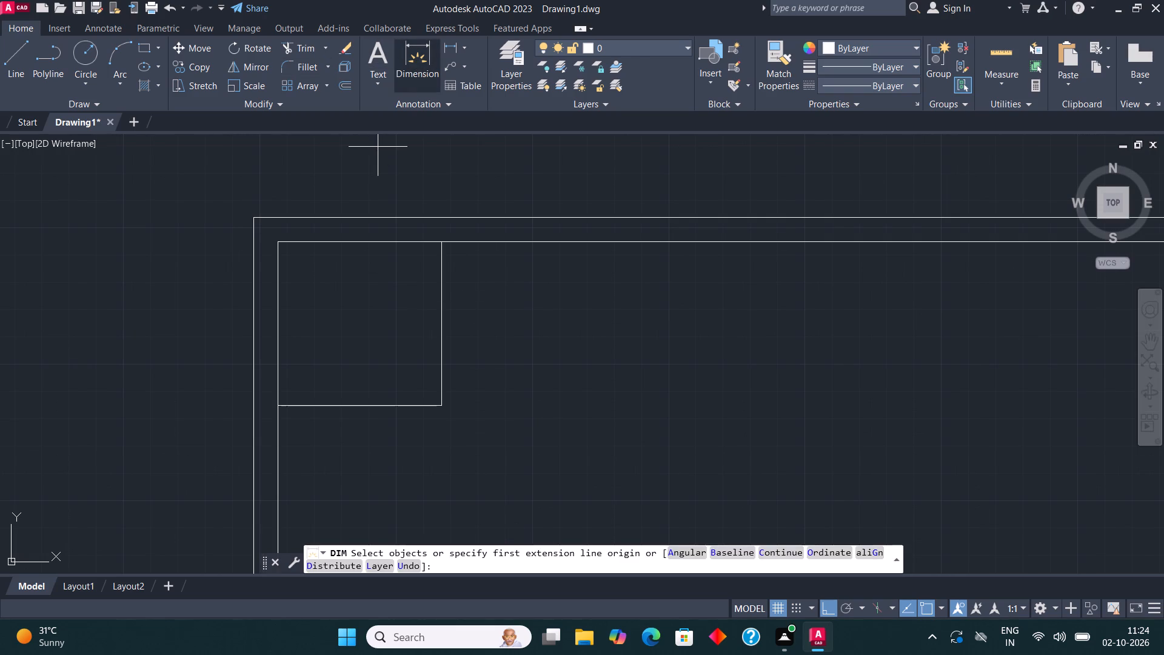
left_click(285, 240)
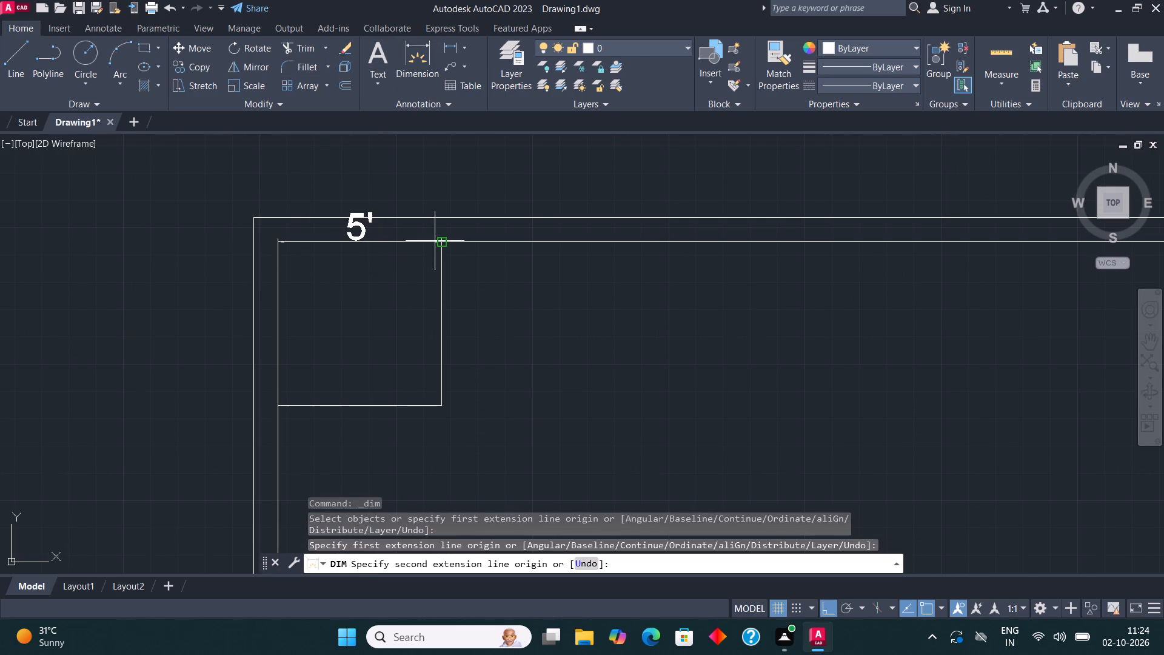
left_click(426, 42)
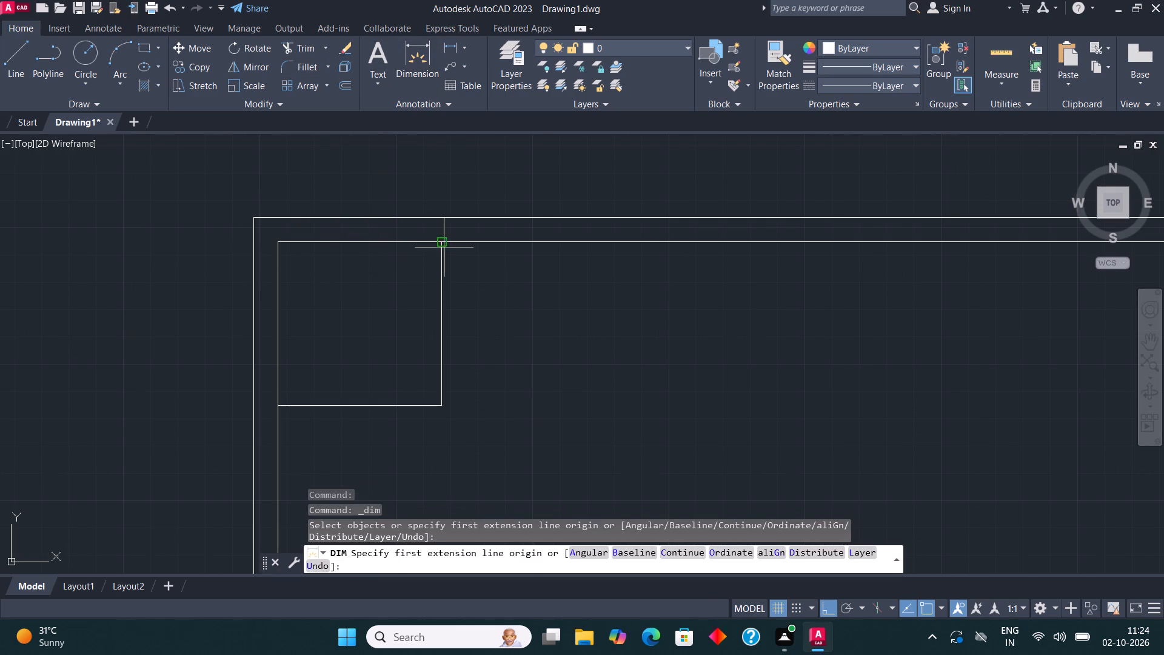
left_click(443, 243)
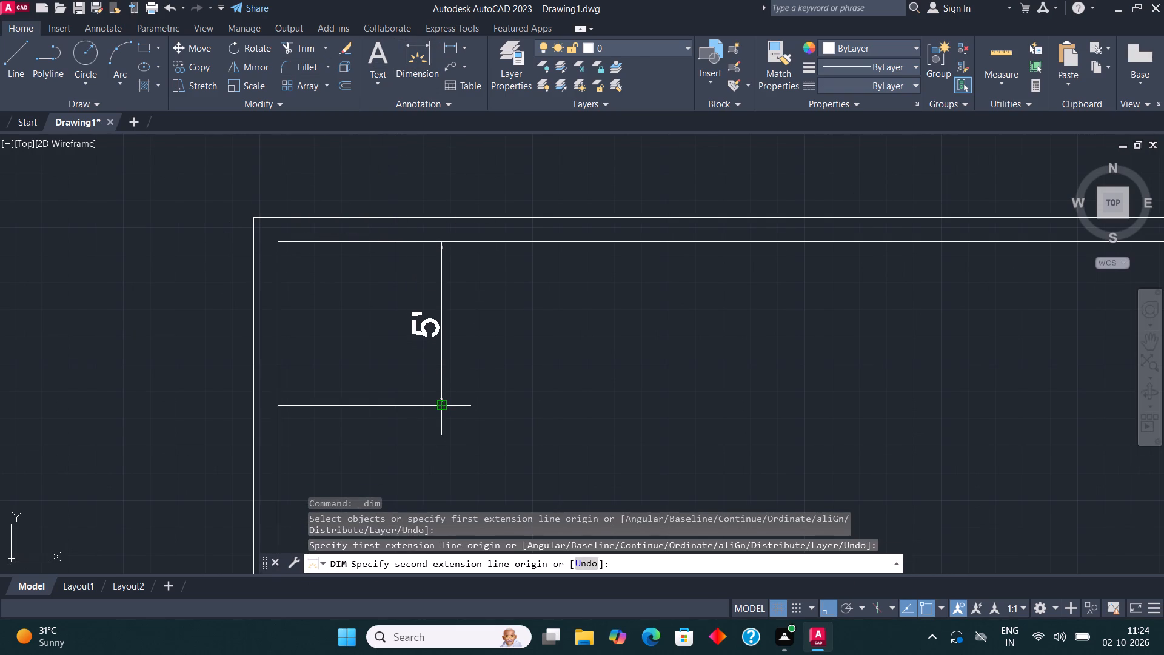
key("Escape")
Offset the small room's right side 4.5" outward.
left_click(446, 428)
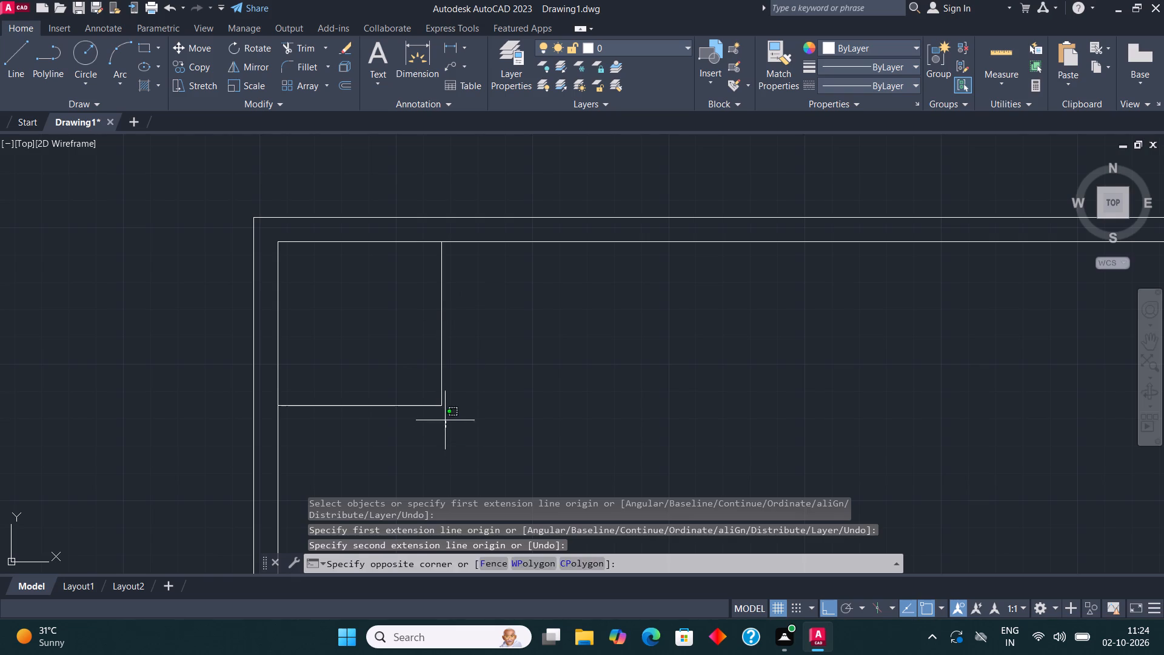
left_click(434, 381)
left_click(346, 84)
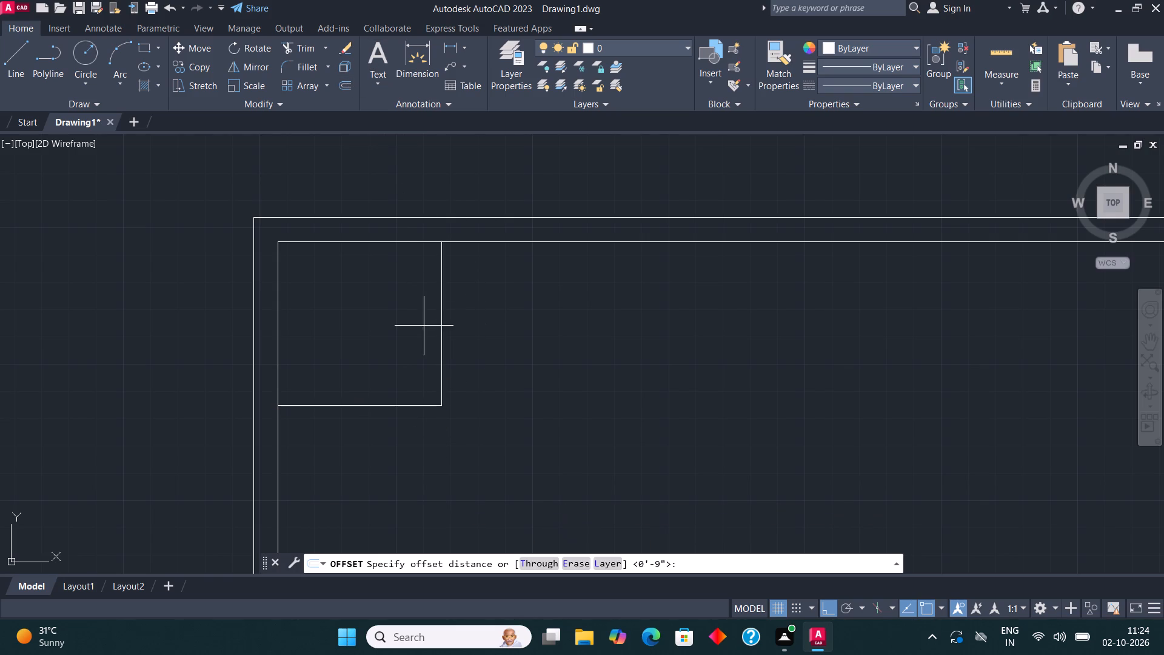
left_click(443, 327)
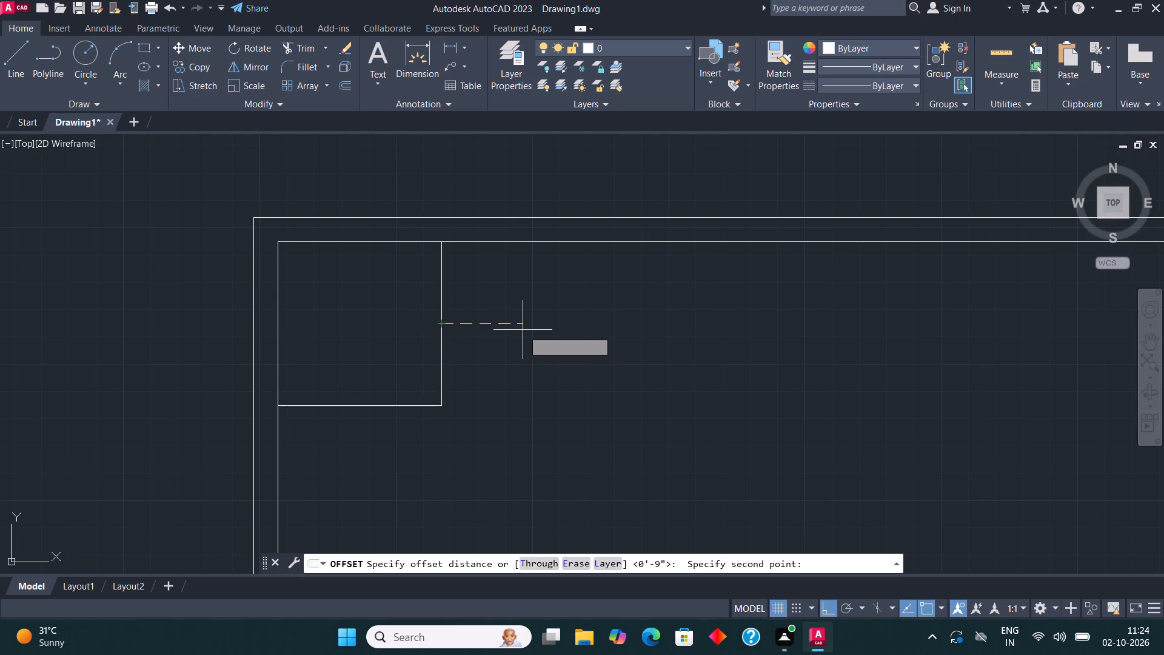
type("4.5\"")
key("Return")
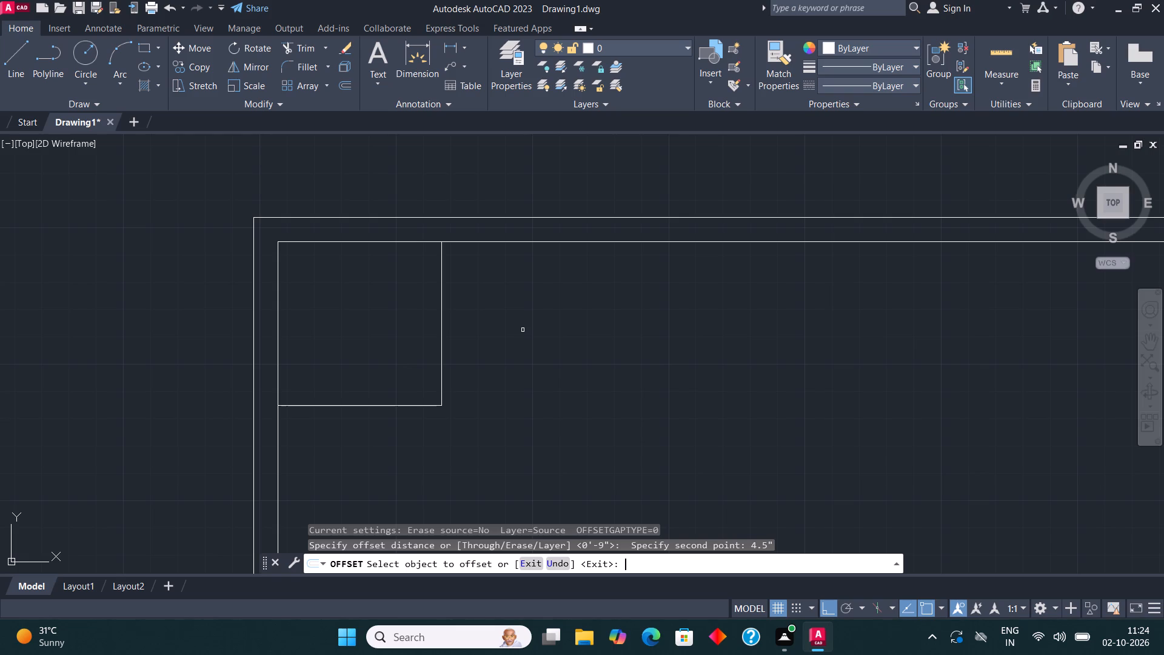
left_click(441, 321)
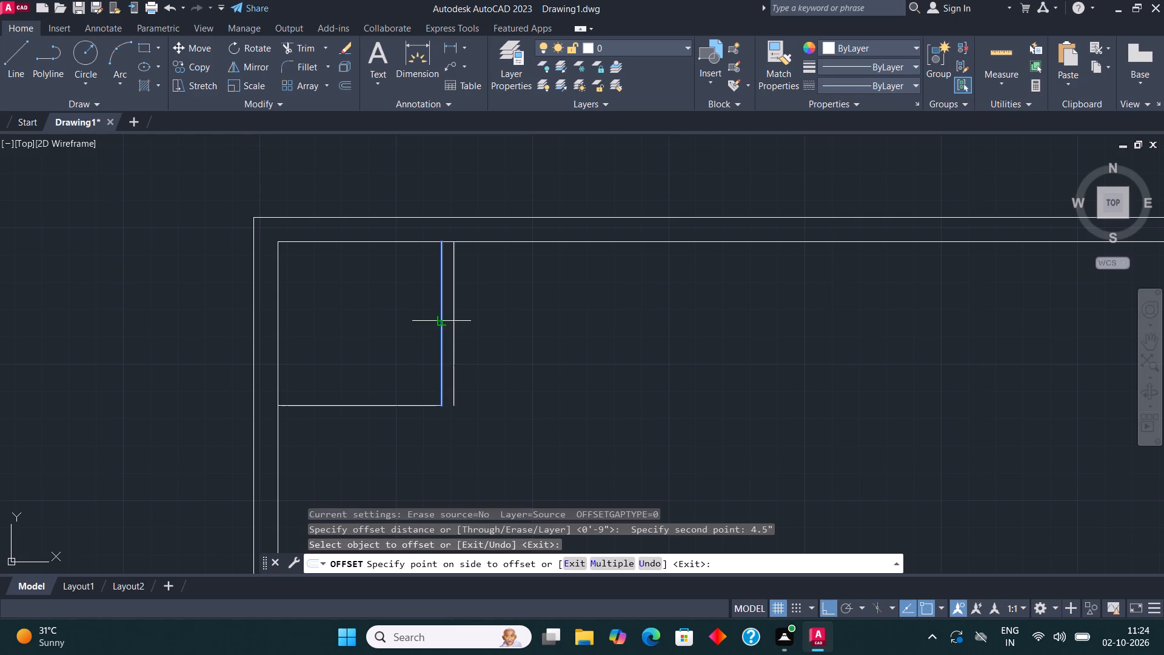
left_click(524, 324)
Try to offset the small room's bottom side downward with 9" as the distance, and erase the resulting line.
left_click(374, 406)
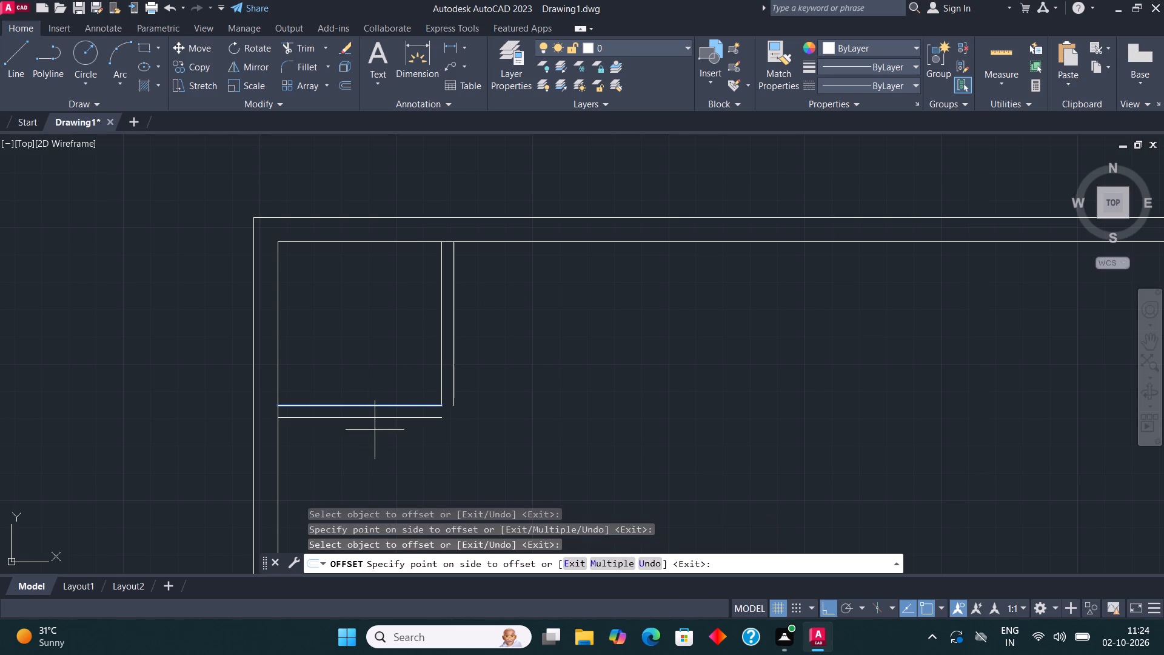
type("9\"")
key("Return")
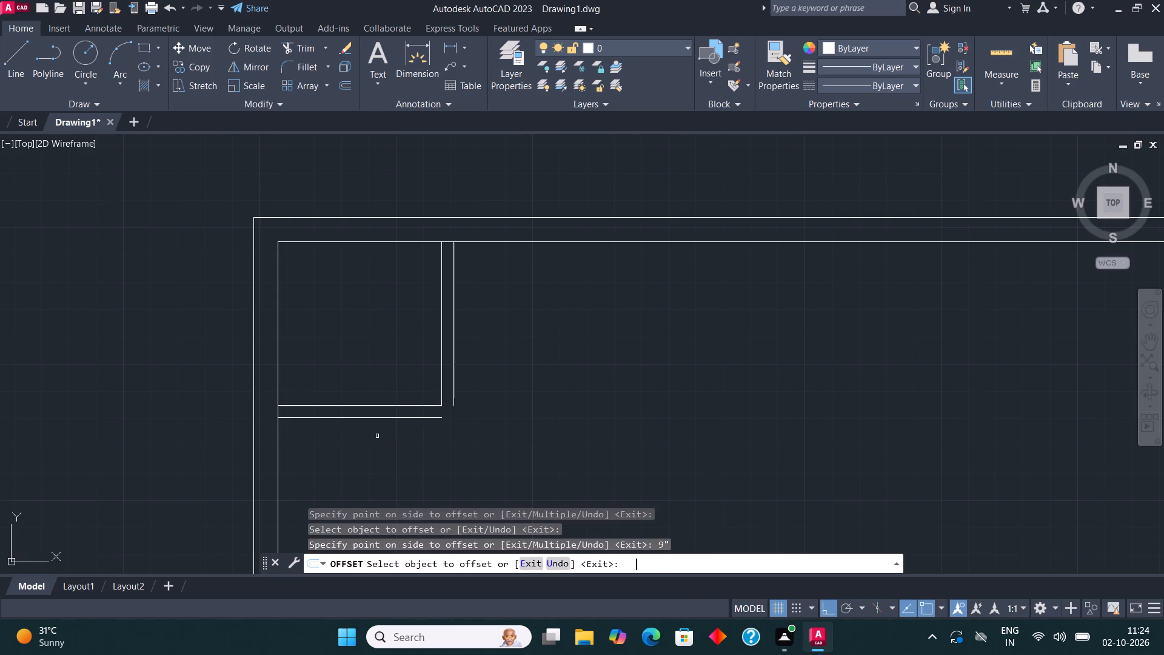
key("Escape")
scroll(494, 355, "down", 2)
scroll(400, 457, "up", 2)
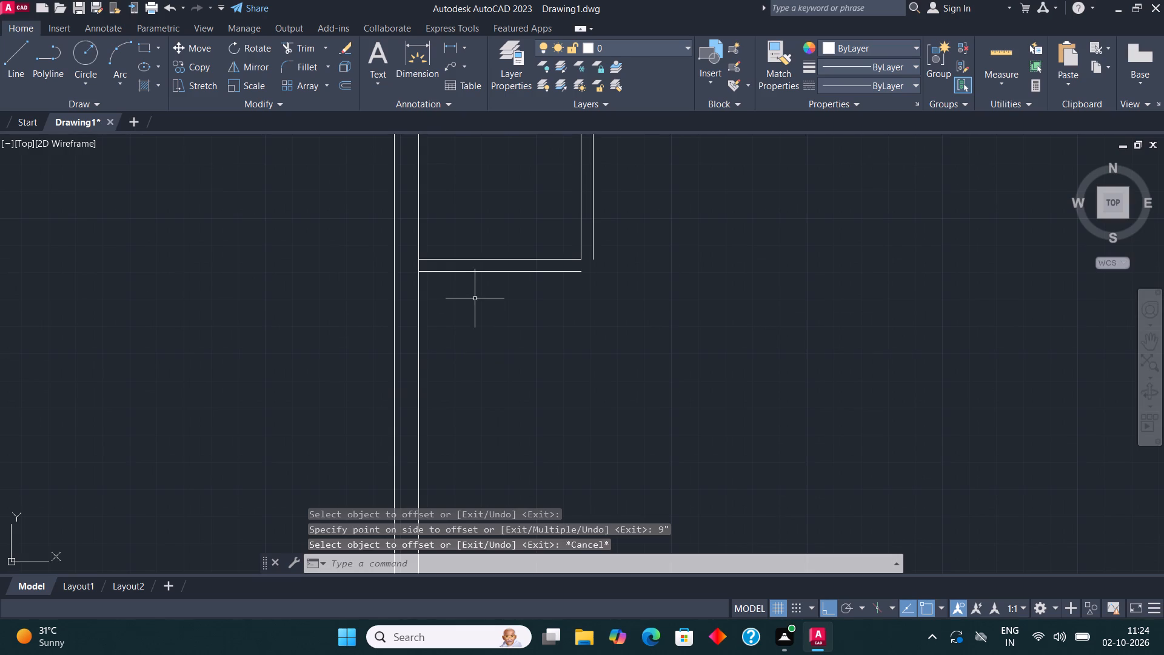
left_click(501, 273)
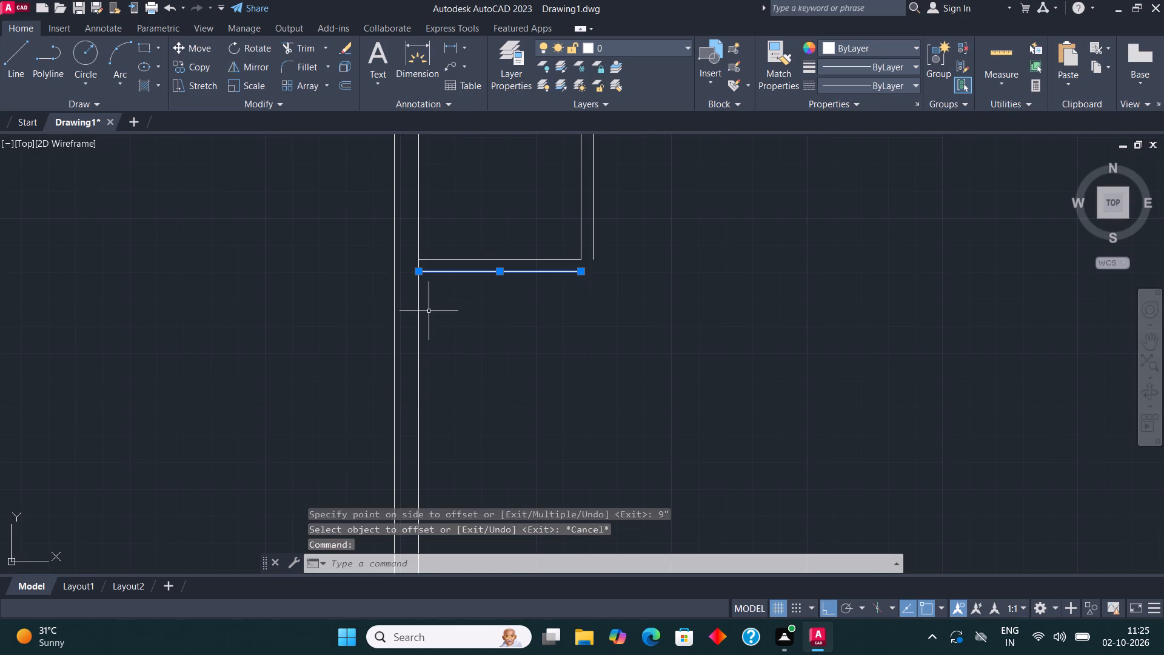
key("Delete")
Copy the small room's bottom line 9" downward.
scroll(420, 333, "down", 2)
middle_click_drag(549, 326, 513, 369)
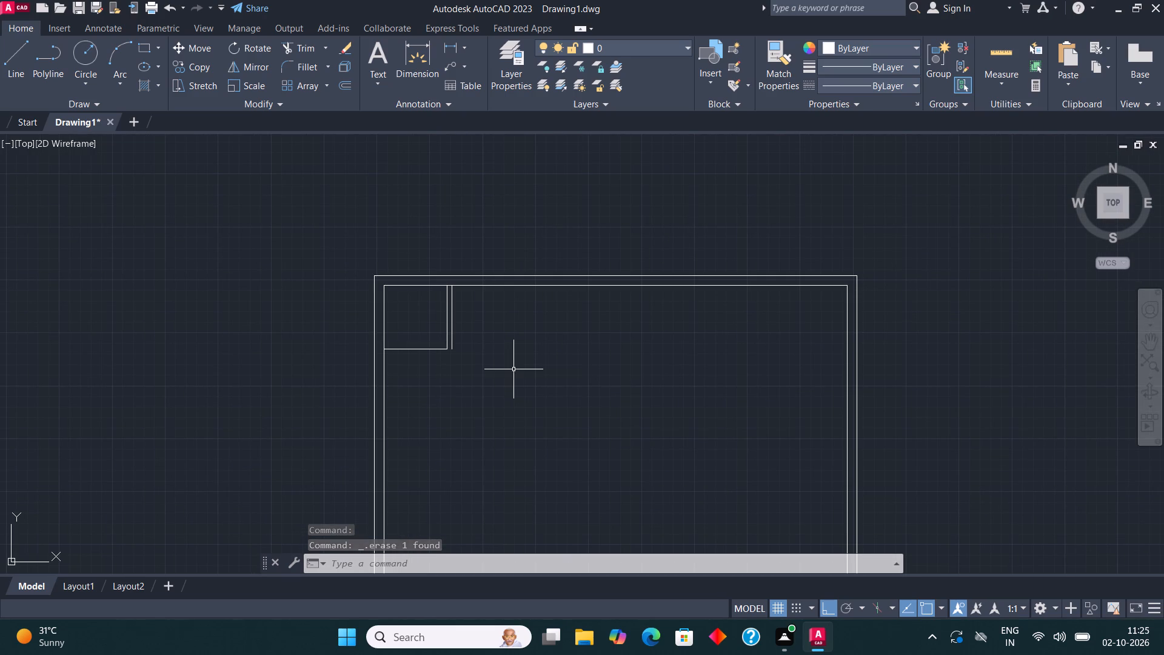
middle_click_drag(513, 371, 516, 456)
scroll(424, 438, "up", 4)
left_click(416, 424)
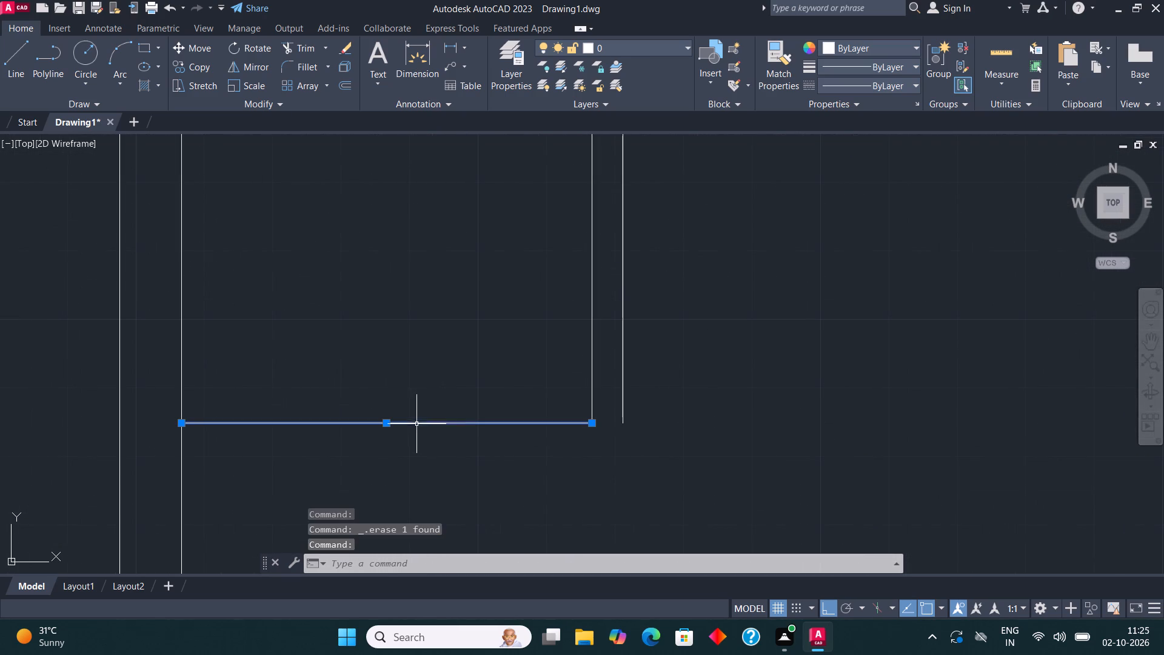
left_click(202, 61)
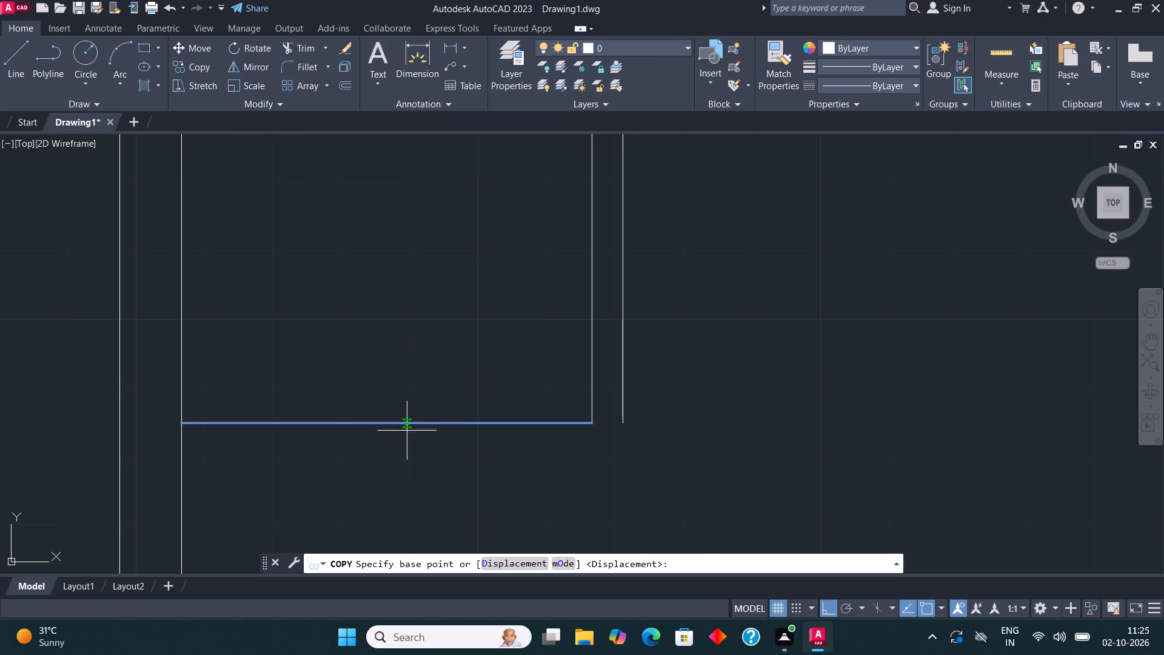
left_click(407, 421)
type("9\"")
key("Return")
key("Escape")
Fillet the copied bottom line with the offset right line to close the small room's outer wall in a square corner.
left_click(315, 63)
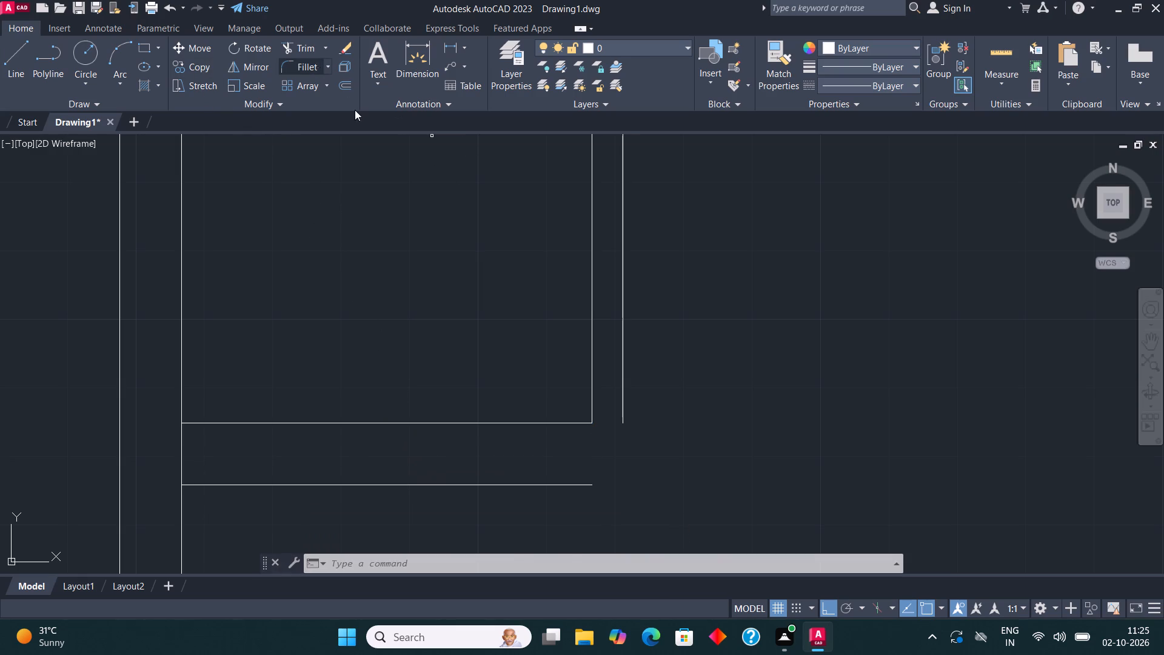
left_click(544, 488)
left_click(557, 482)
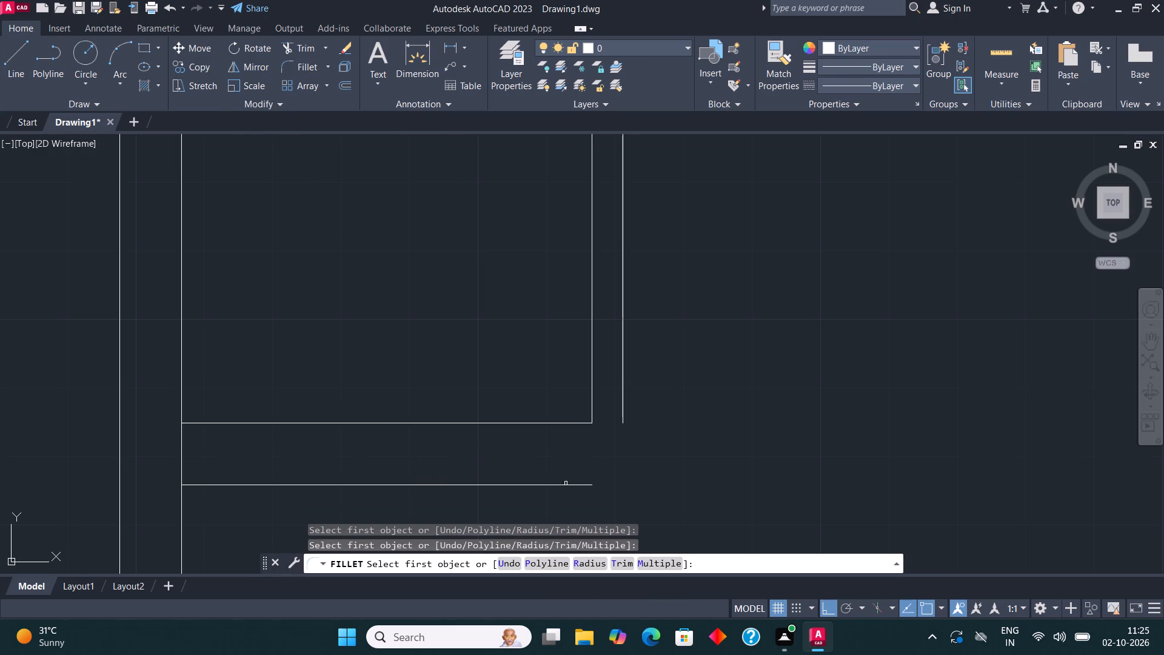
left_click(586, 485)
left_click(624, 411)
scroll(490, 396, "down", 1)
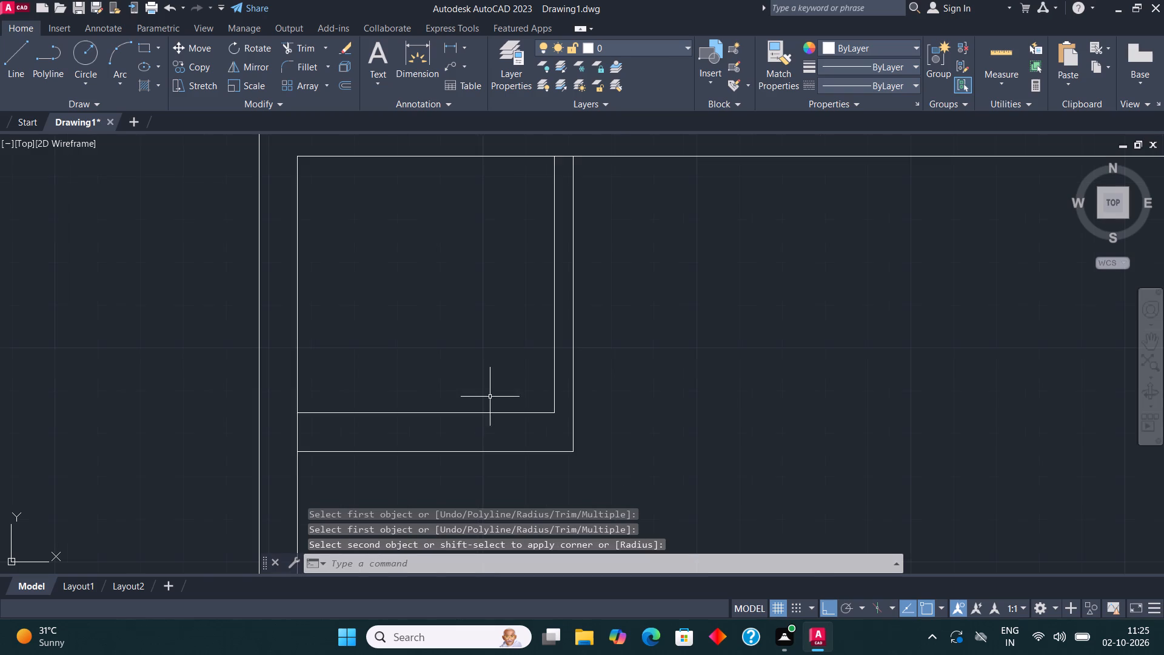
Draw a second room beside the small room: 8'7.5" along the inner top wall, 5' down, and back to the small room's wall.
middle_click_drag(601, 335, 537, 413)
left_click(12, 57)
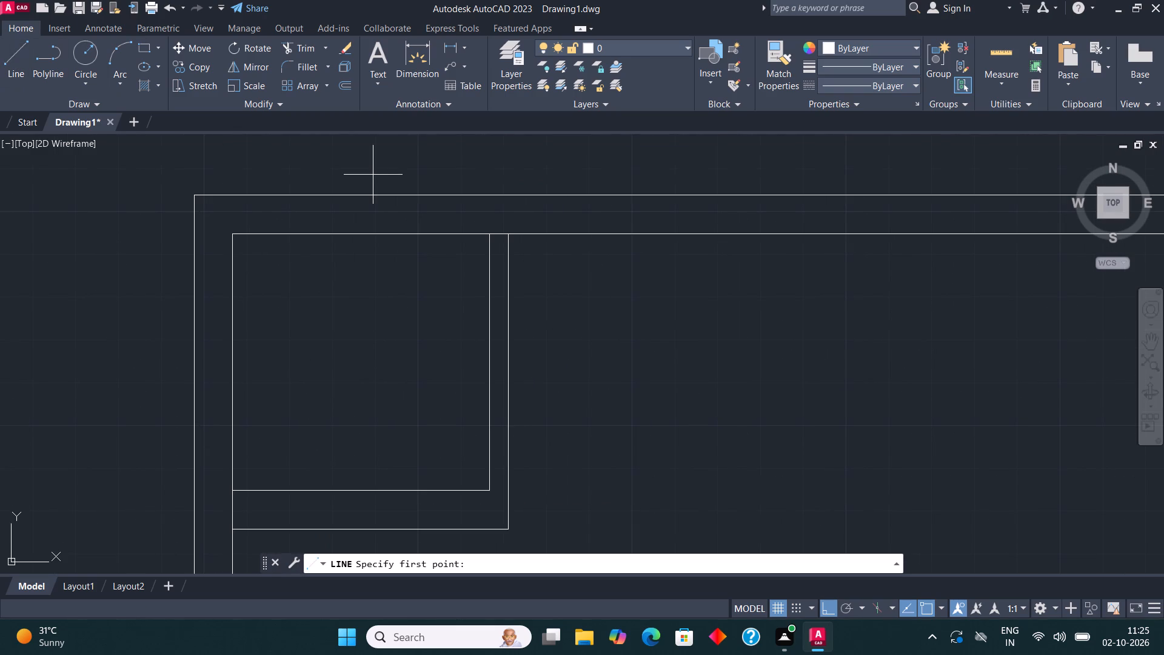
left_click(509, 236)
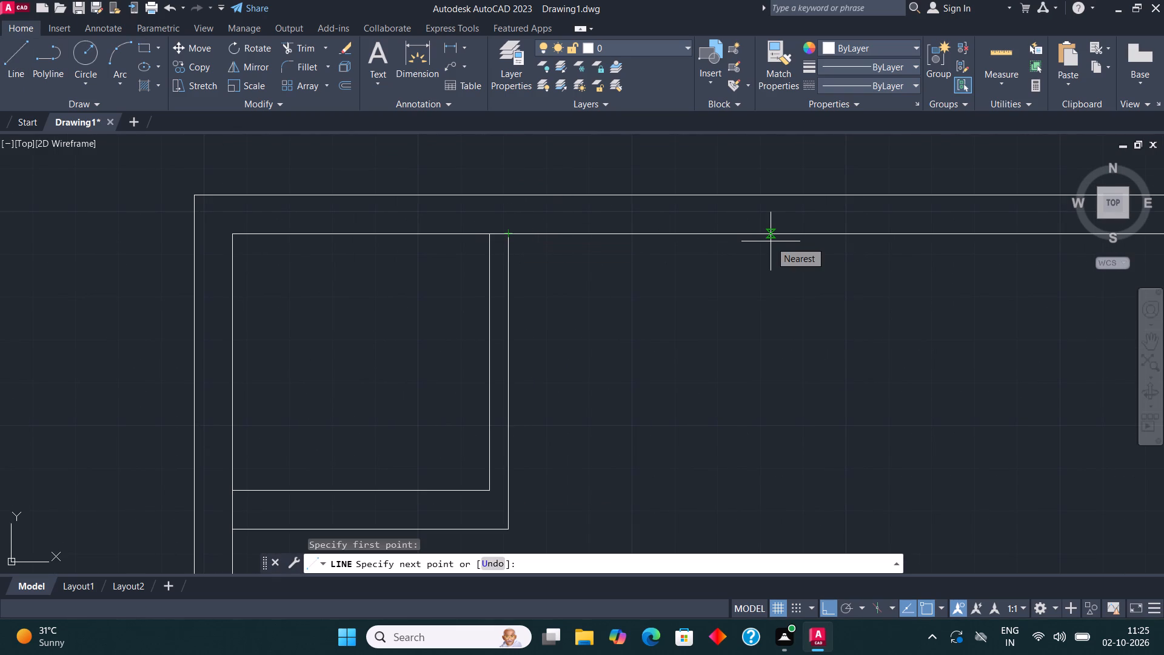
type("8'7.5\"")
key("Return")
scroll(771, 243, "down", 2)
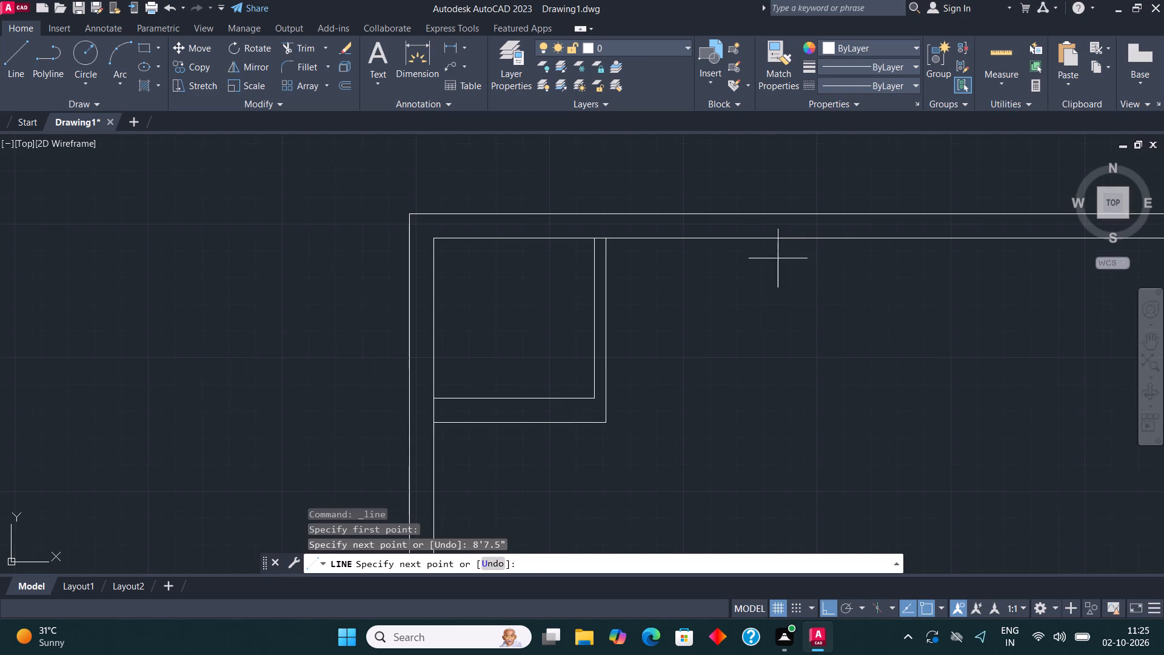
type("5'")
key("Return")
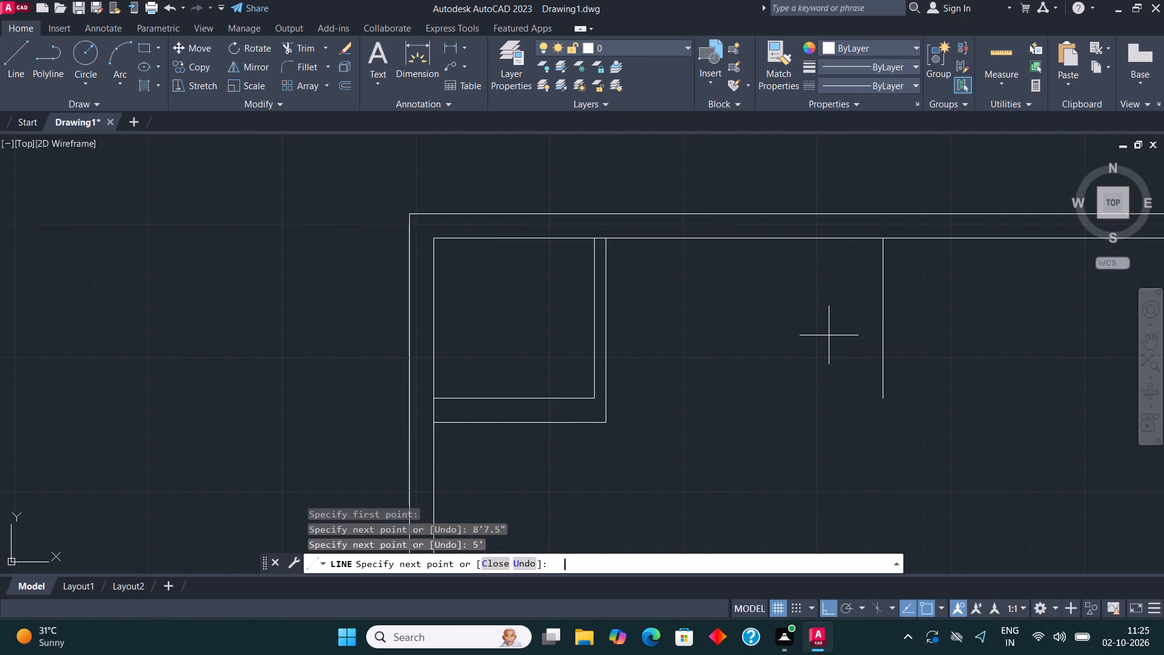
left_click(584, 393)
key("Escape")
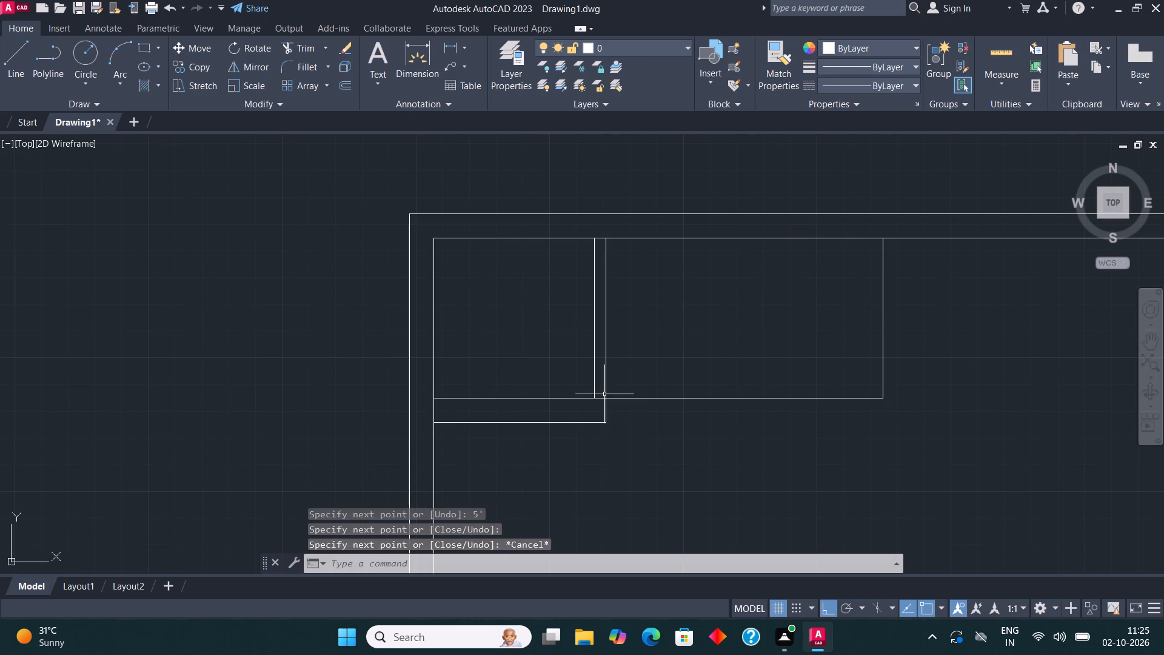
Move the three line segments of the inner top wall 4.5" upward.
middle_click_drag(699, 303, 570, 317)
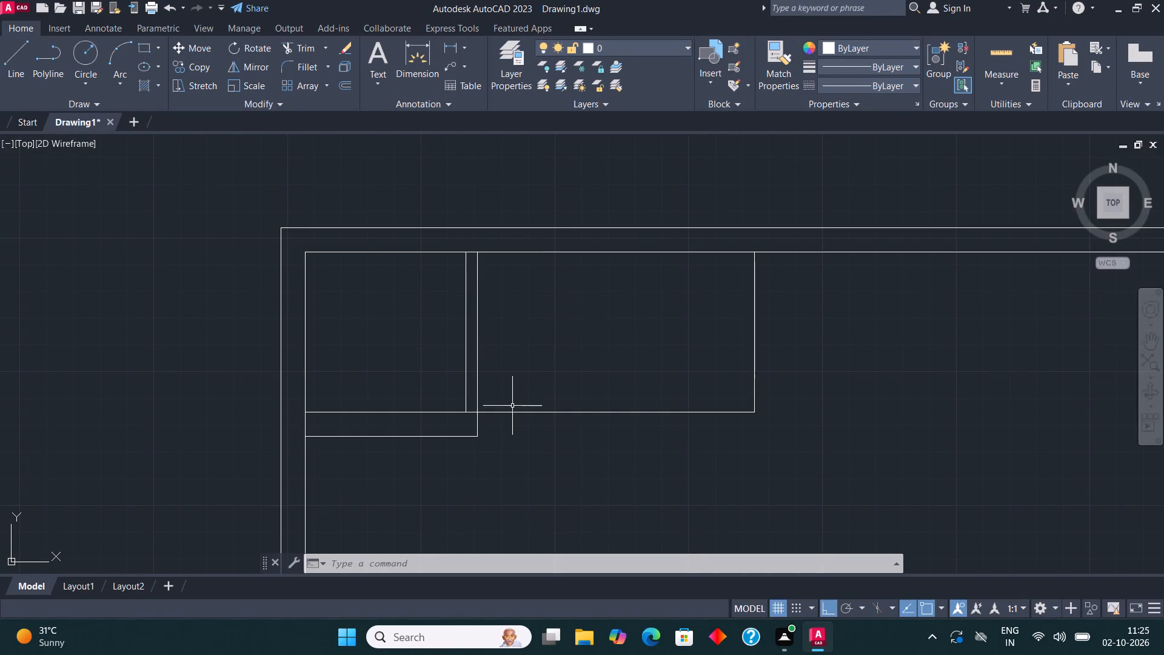
middle_click_drag(675, 305, 666, 303)
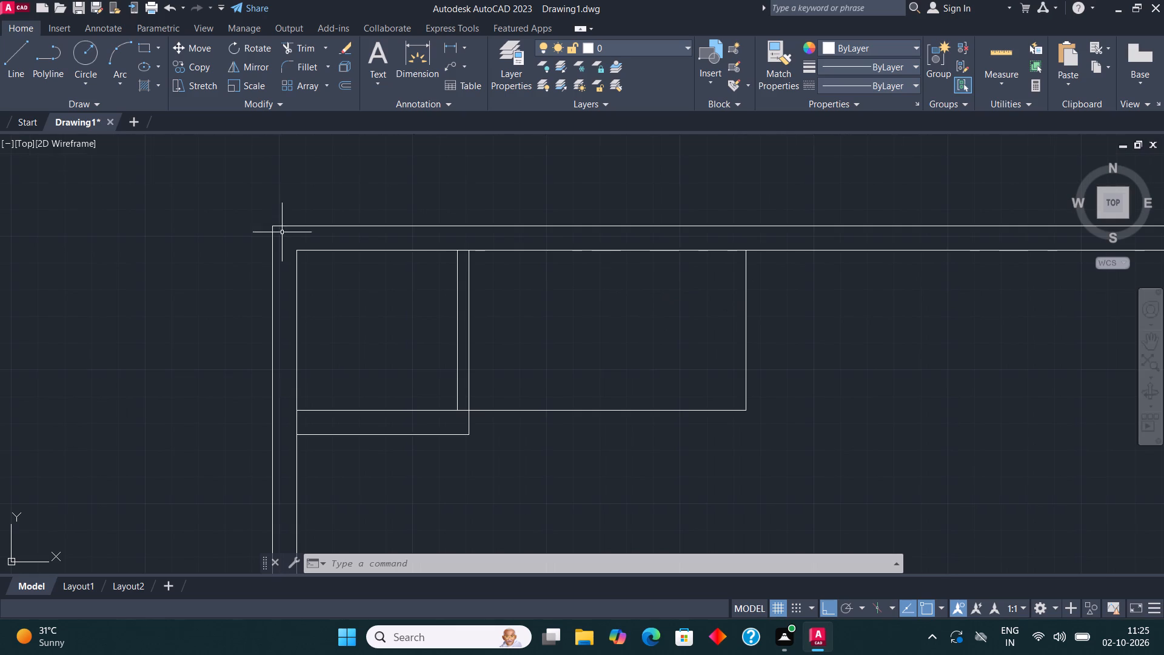
scroll(284, 240, "down", 1)
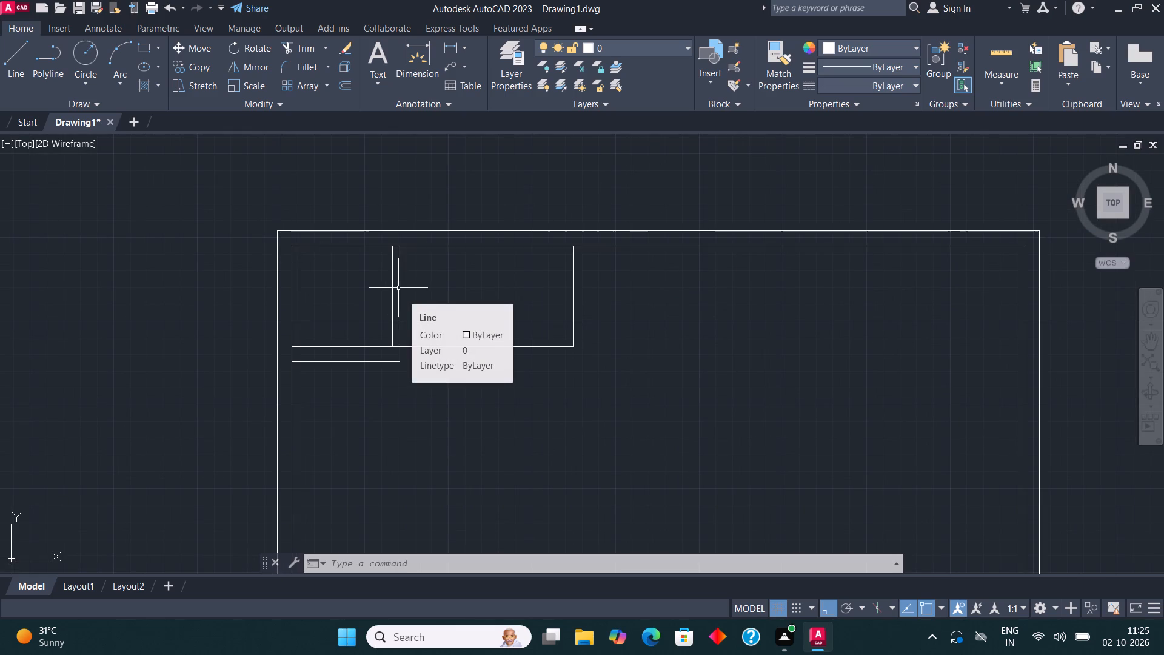
scroll(409, 220, "up", 2)
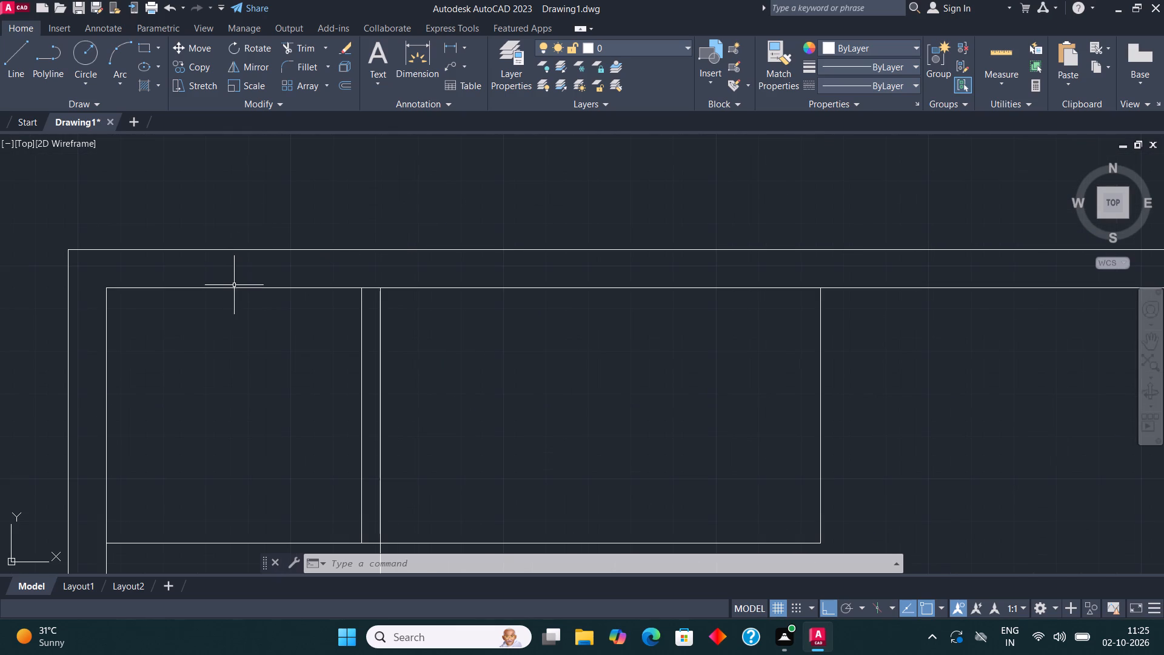
left_click(236, 286)
scroll(414, 283, "down", 1)
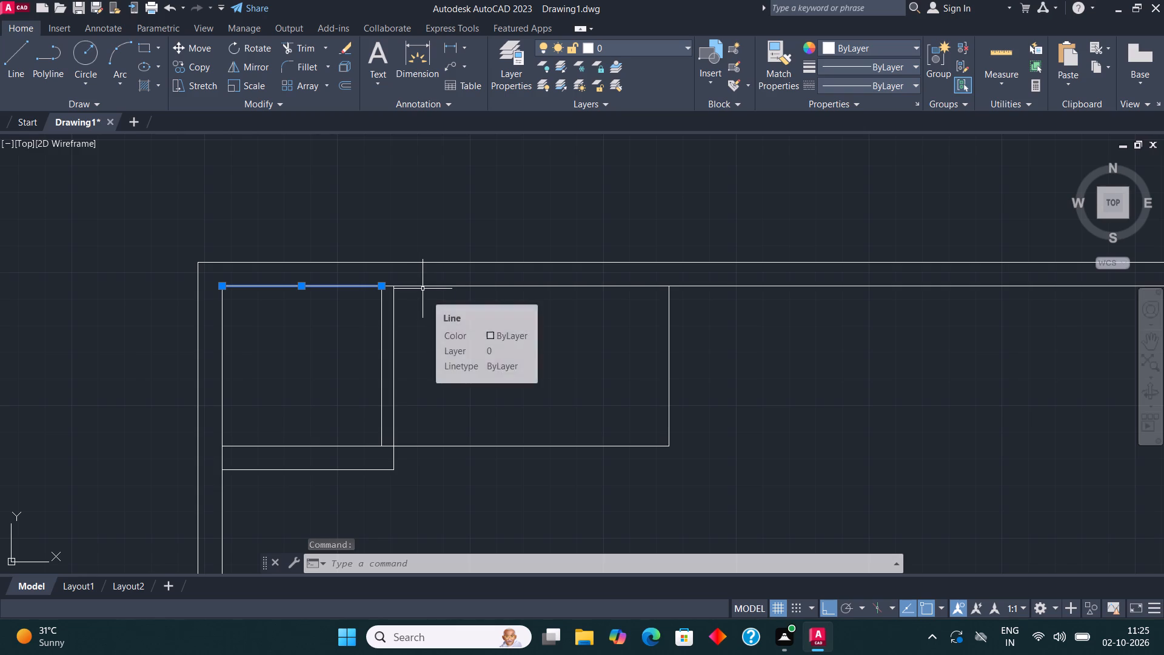
left_click(460, 284)
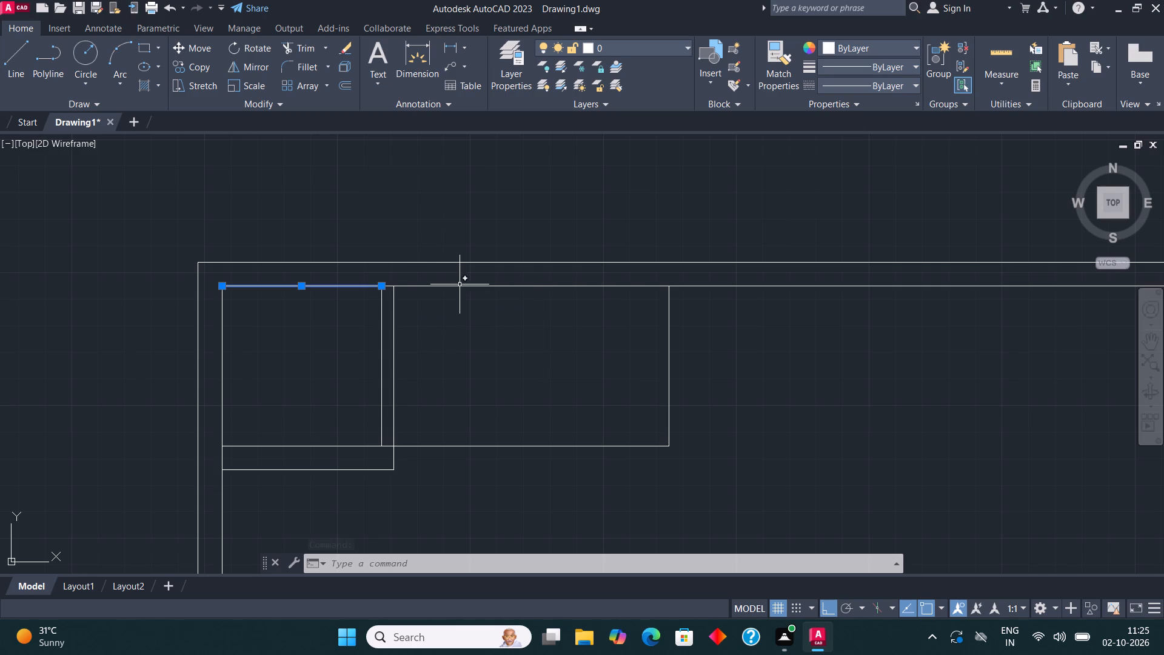
scroll(369, 285, "up", 2)
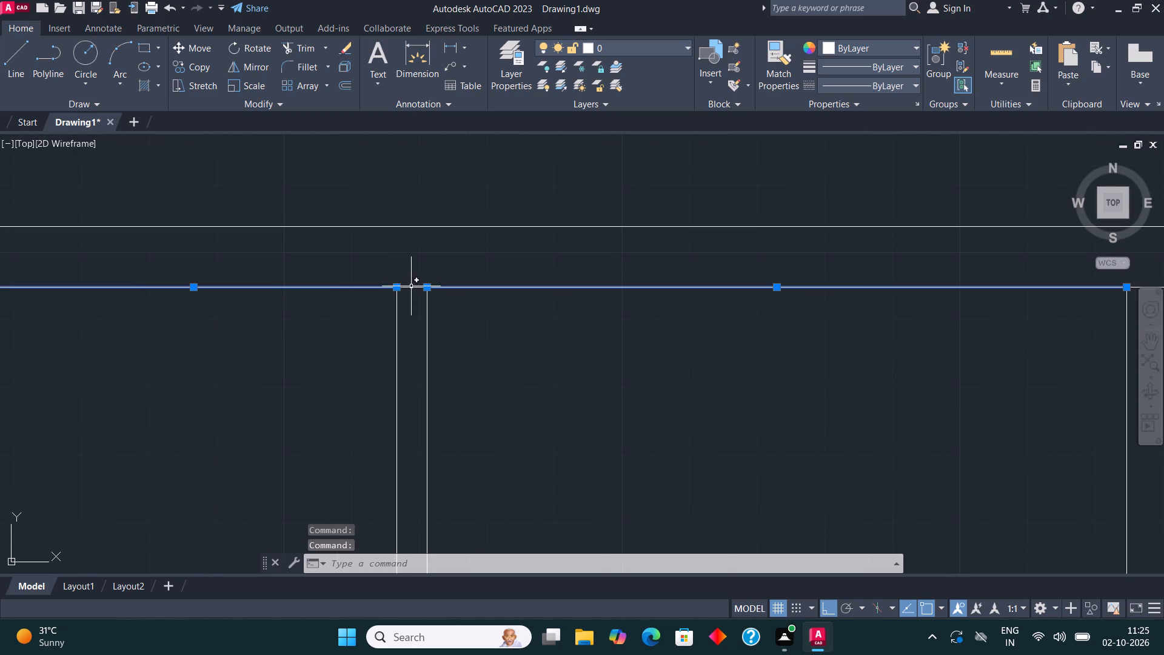
left_click(411, 286)
scroll(413, 297, "down", 2)
scroll(358, 325, "up", 1)
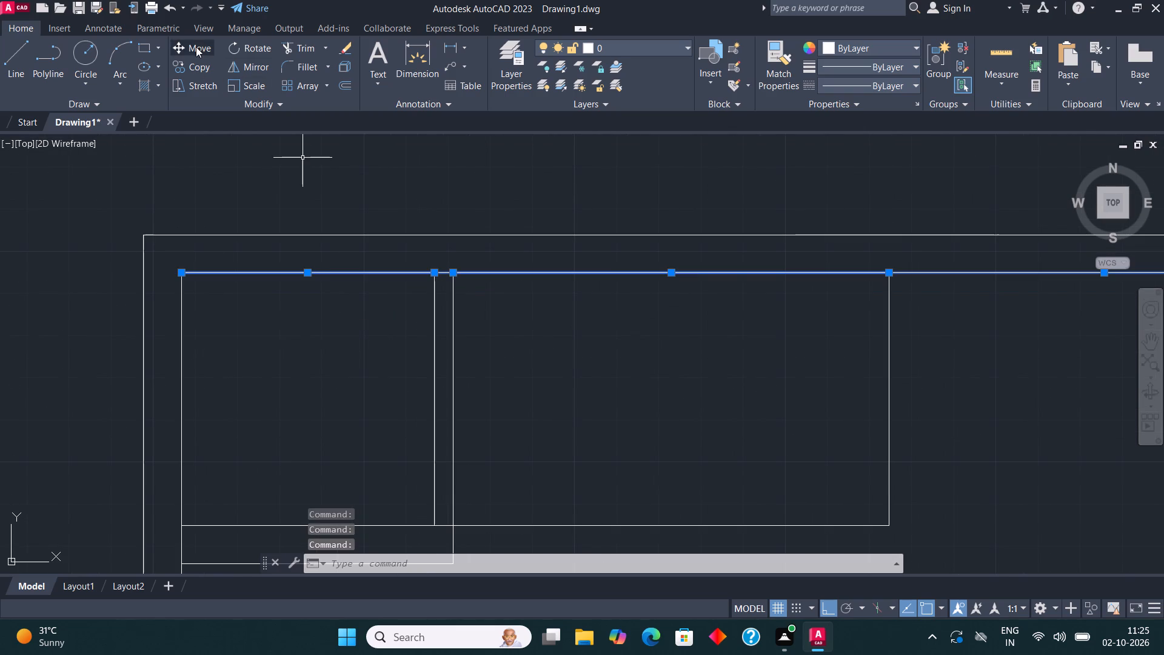
left_click(196, 45)
left_click(355, 271)
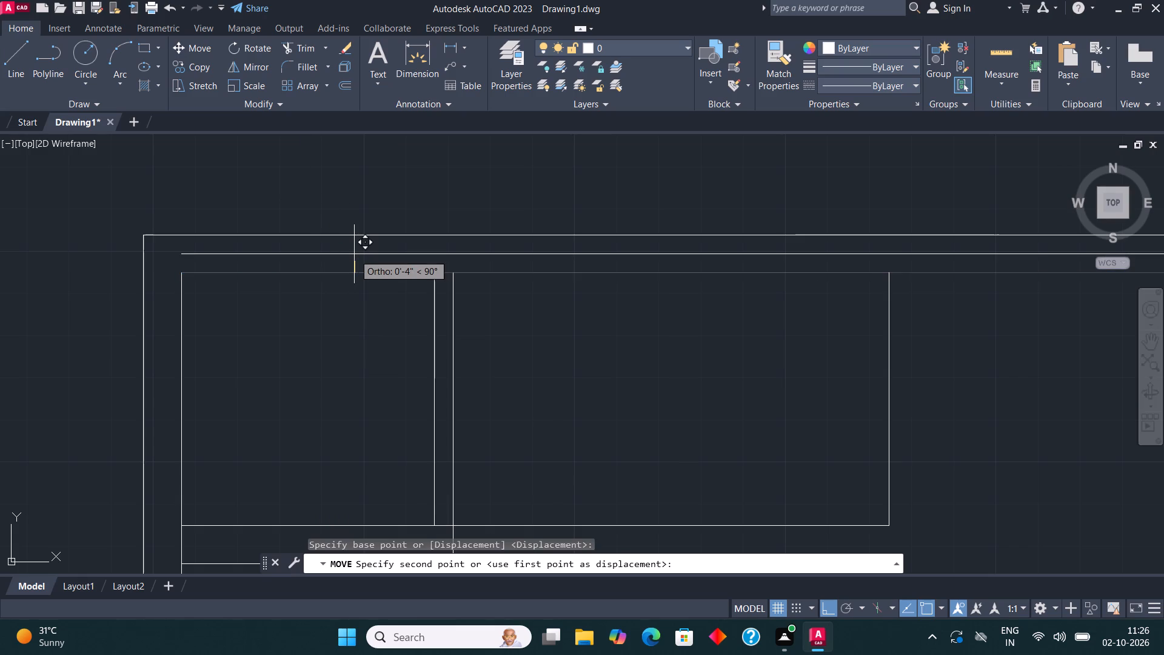
type("4.5\"")
key("Return")
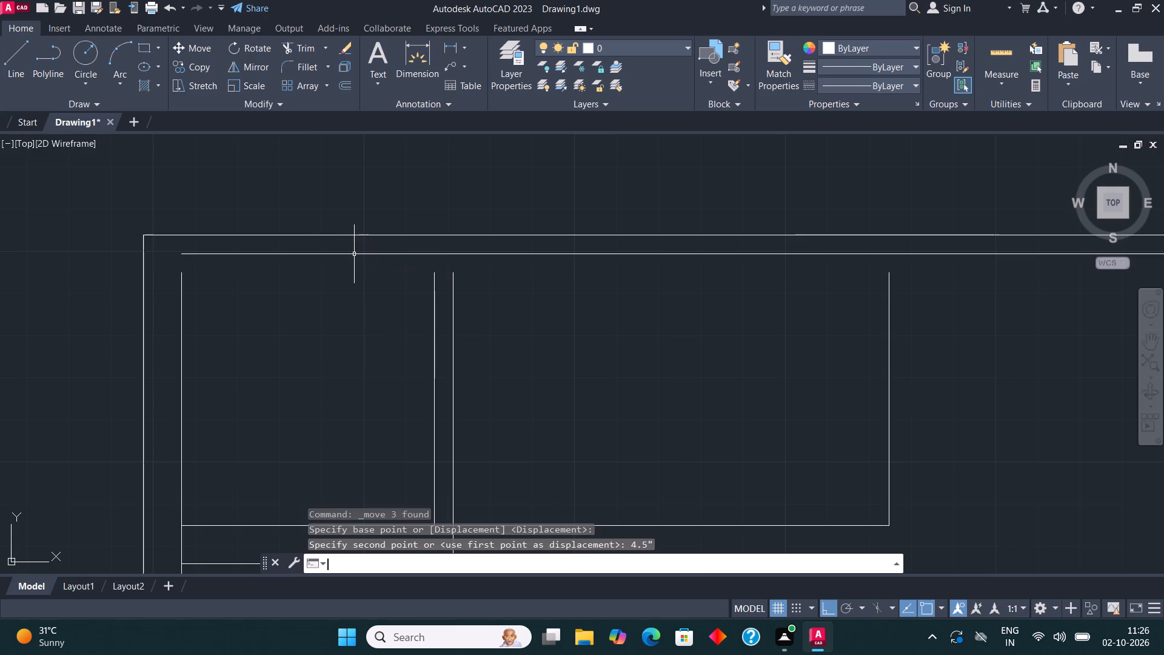
key("Escape")
Fillet the inner left wall line with the moved inner top line to close the corner.
left_click(315, 70)
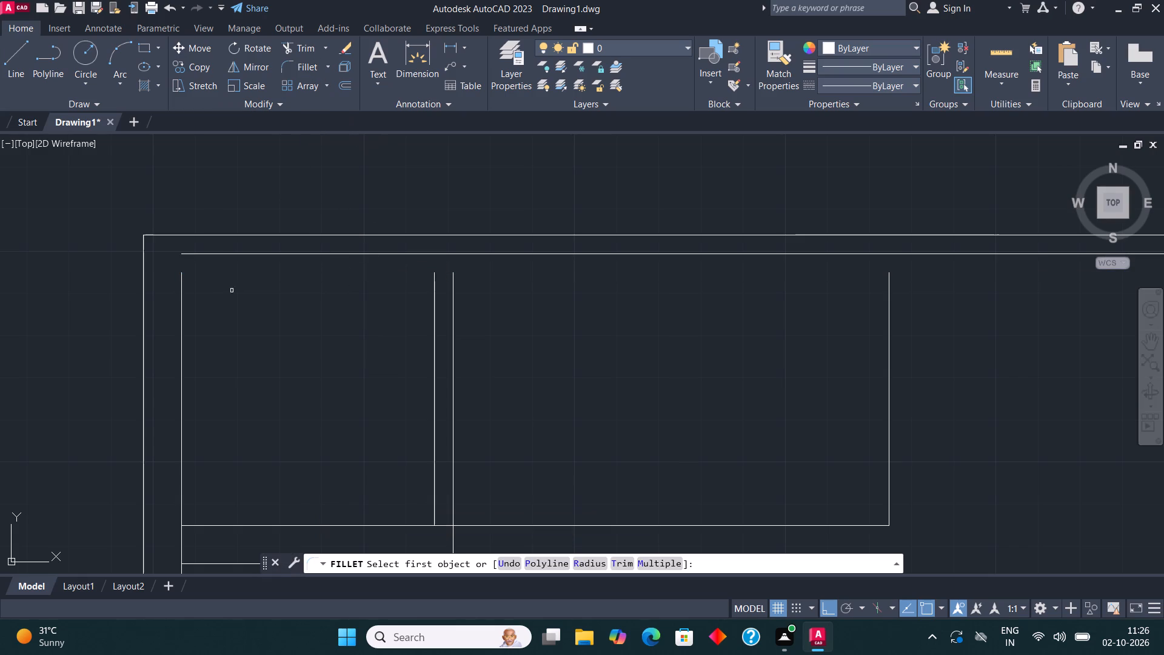
left_click(181, 291)
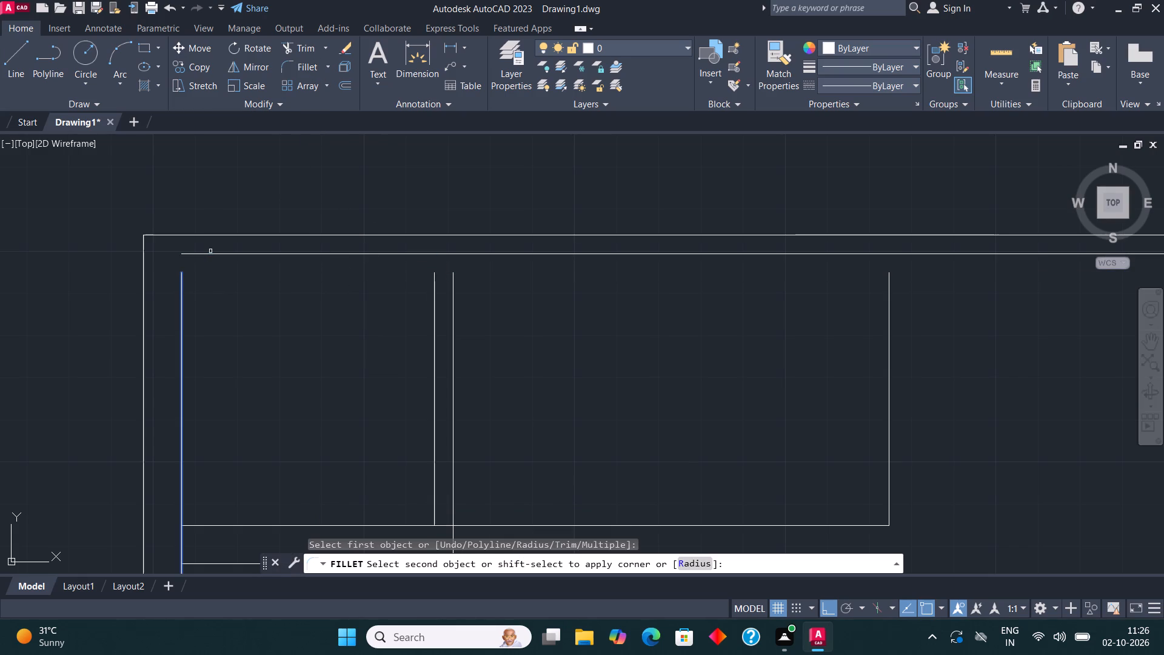
left_click(211, 251)
left_click(227, 254)
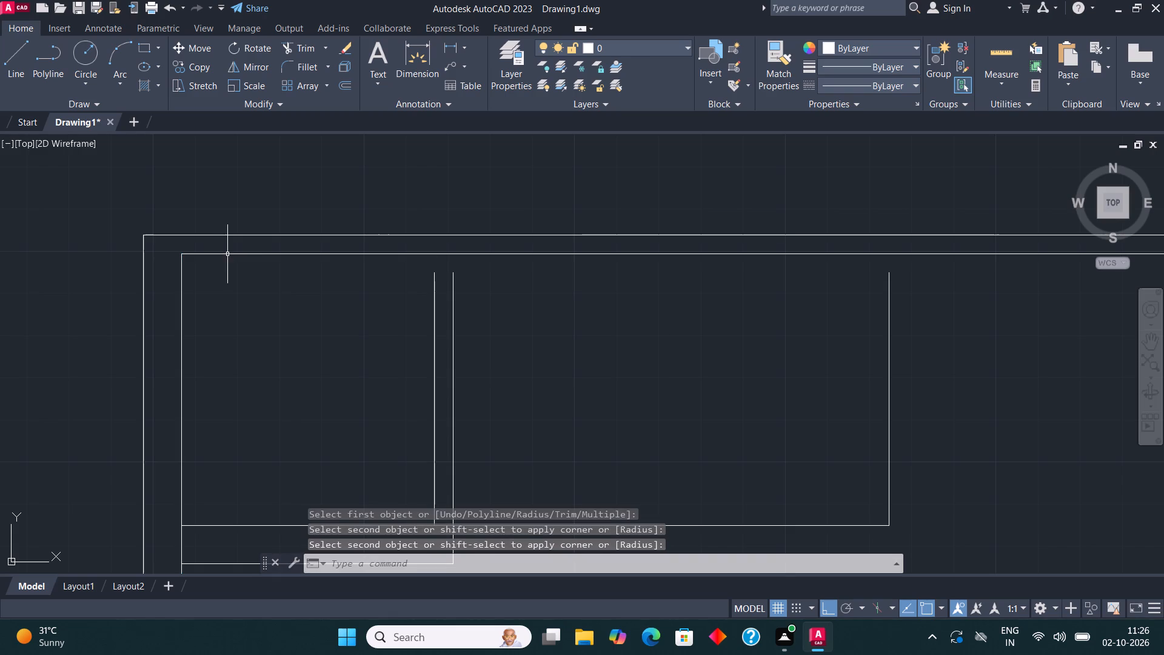
Draw short vertical lines joining both partition lines and the second room's right side to the moved inner top wall line.
left_click(12, 50)
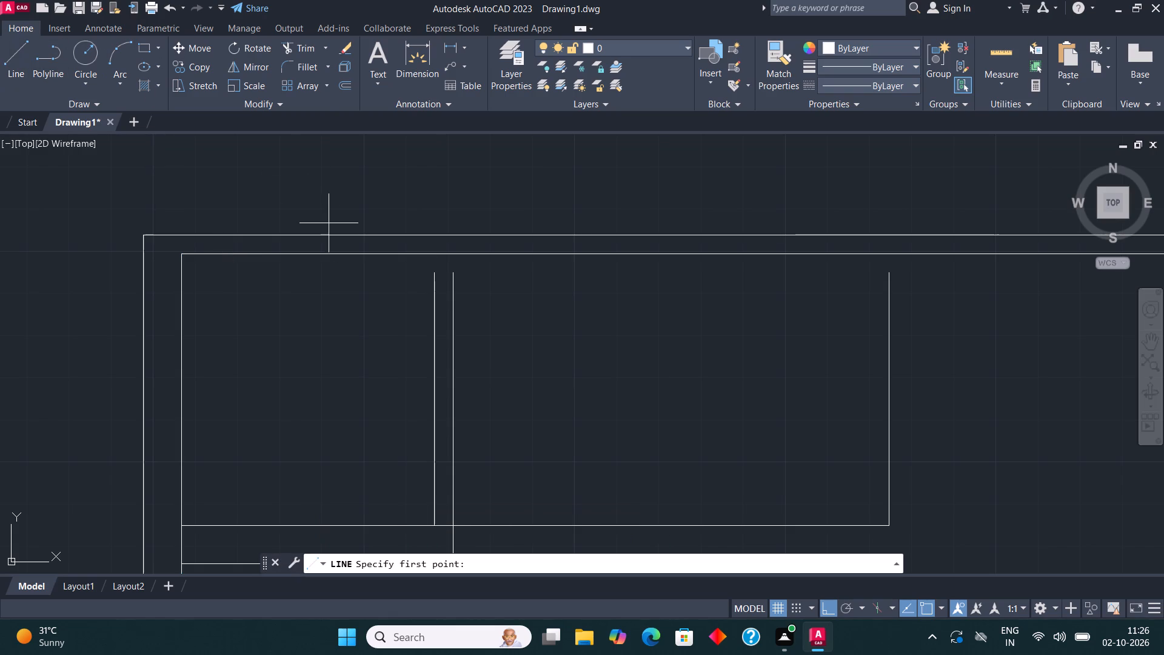
left_click(430, 275)
left_click(431, 253)
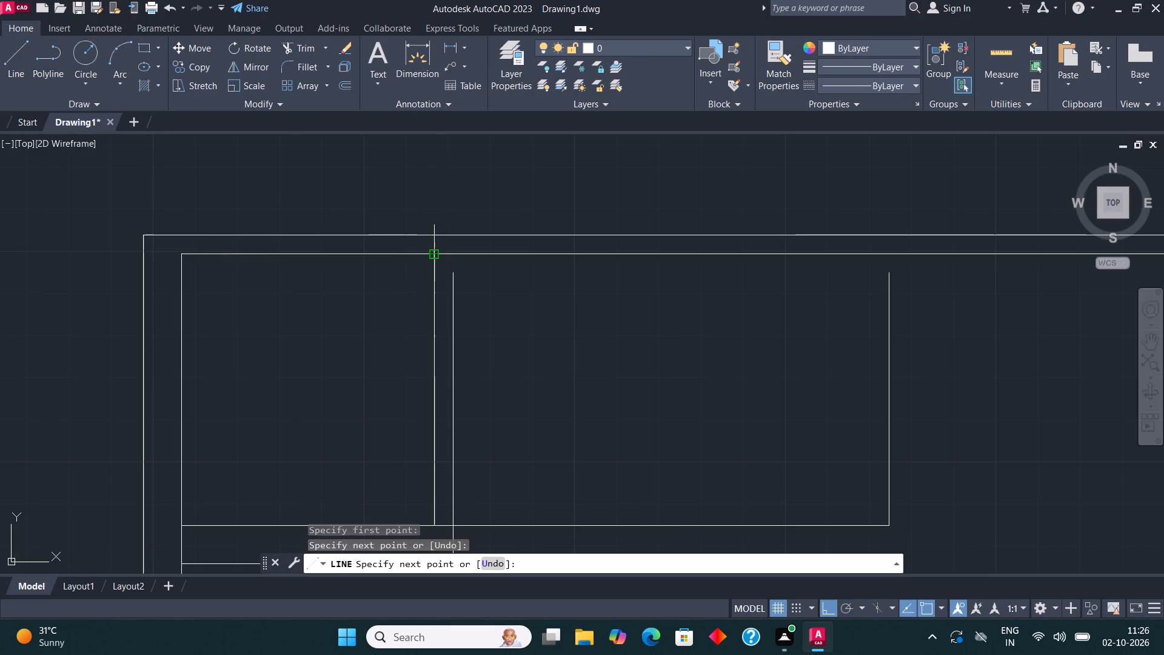
left_click(11, 56)
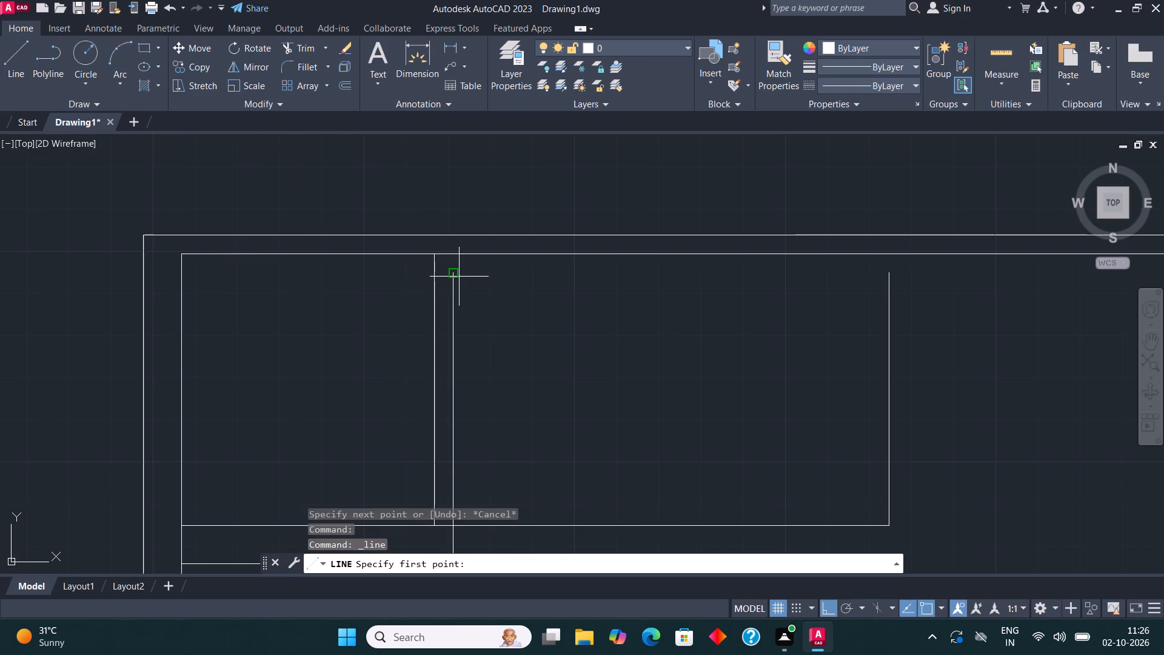
left_click(458, 274)
left_click(455, 256)
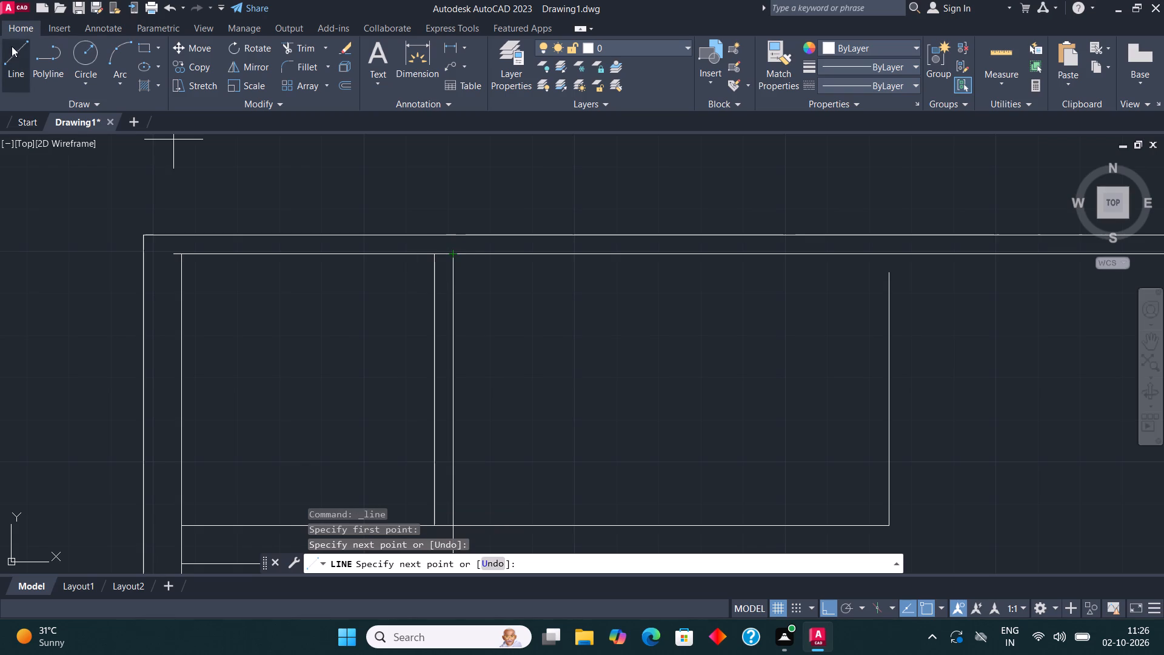
left_click(12, 46)
left_click(890, 273)
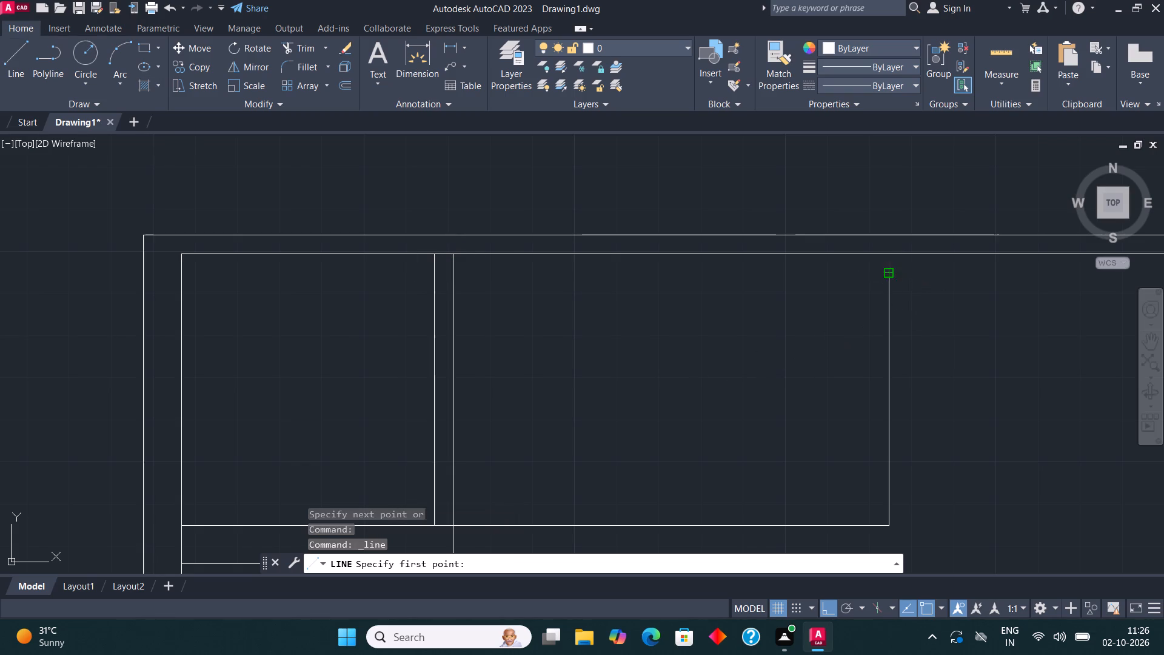
left_click(886, 252)
scroll(538, 269, "down", 3)
key("Escape")
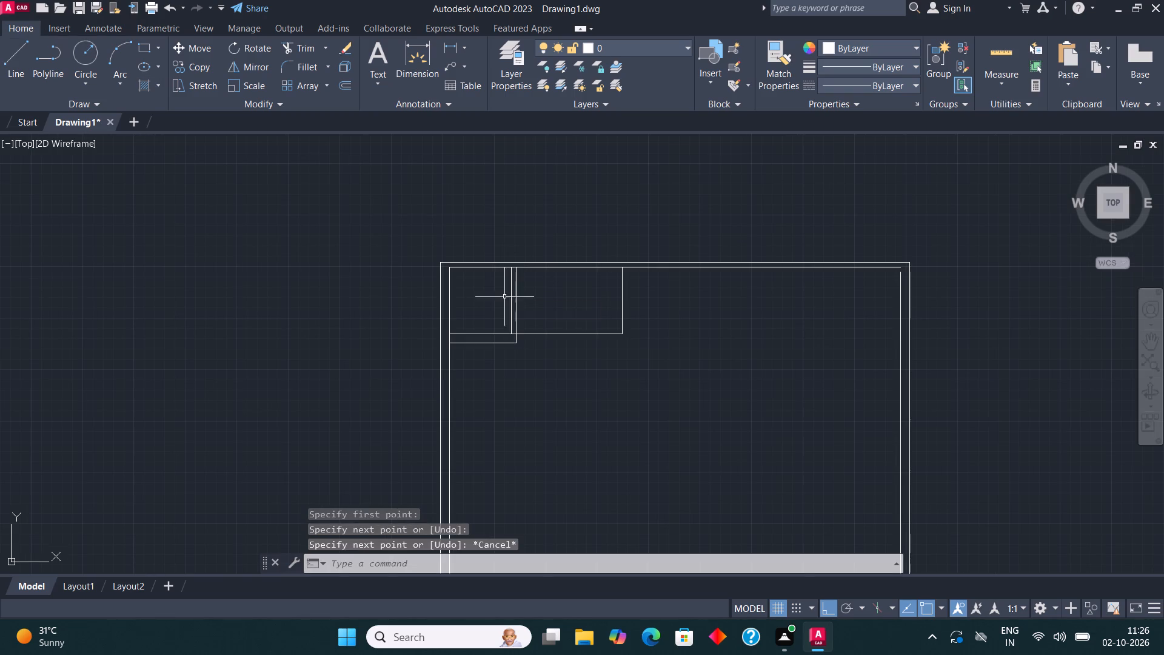
Offset the second room's right side and bottom side 9" outward.
middle_click_drag(595, 301, 566, 329)
scroll(580, 340, "up", 1)
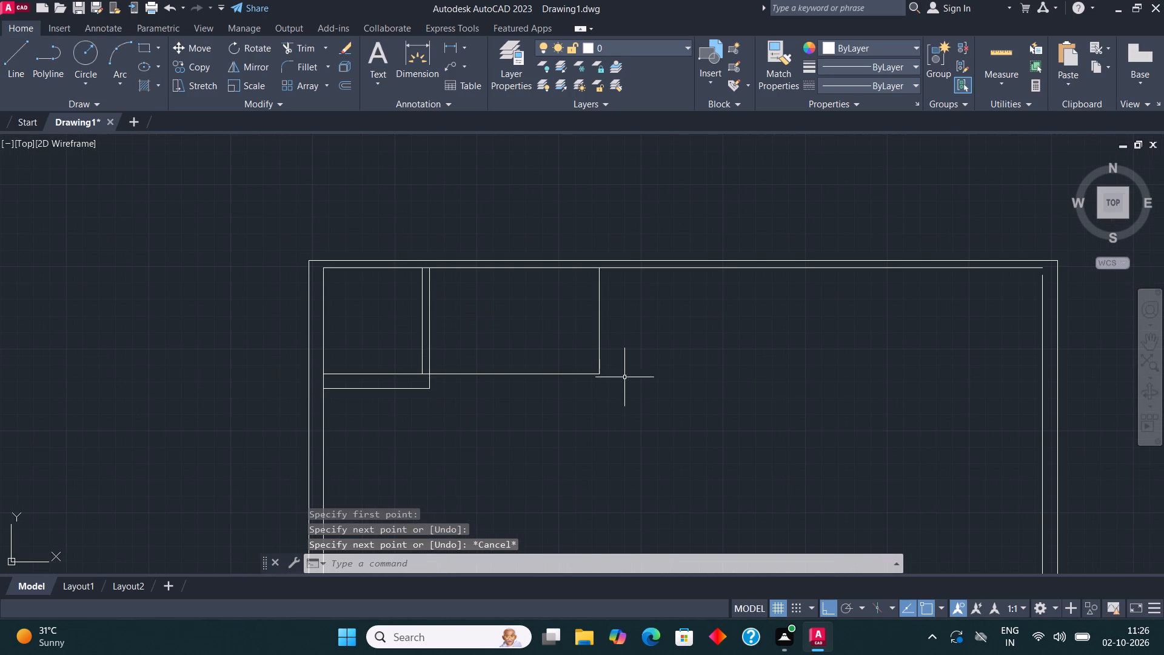
left_click_drag(624, 385, 620, 379)
left_click(557, 333)
left_click(349, 81)
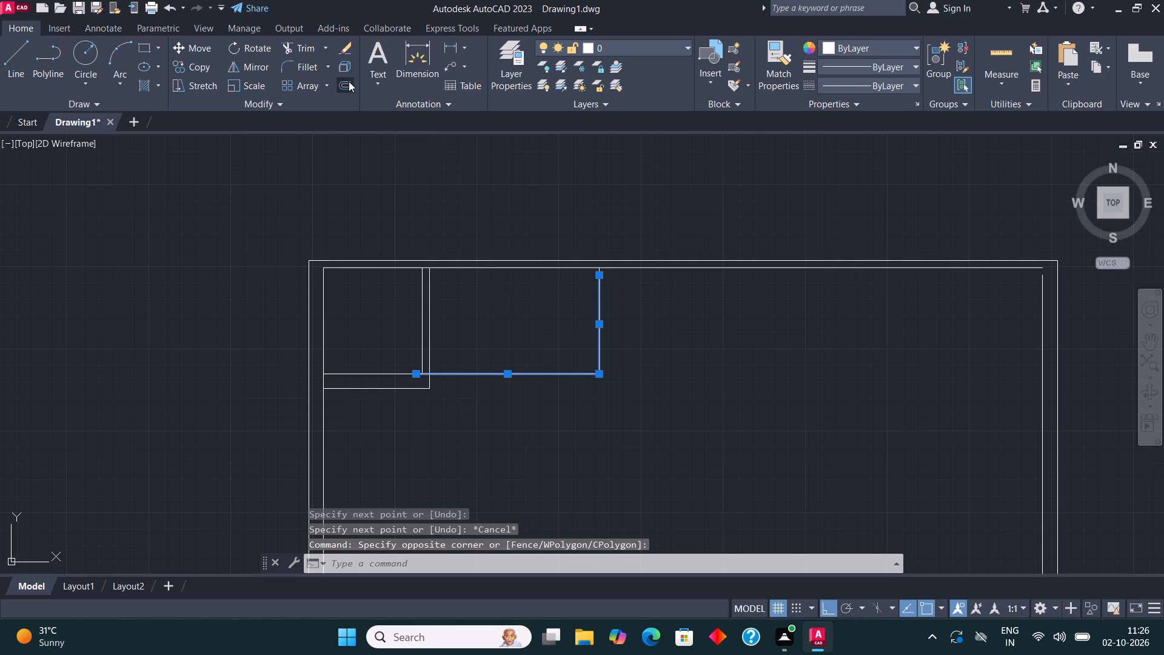
left_click(597, 314)
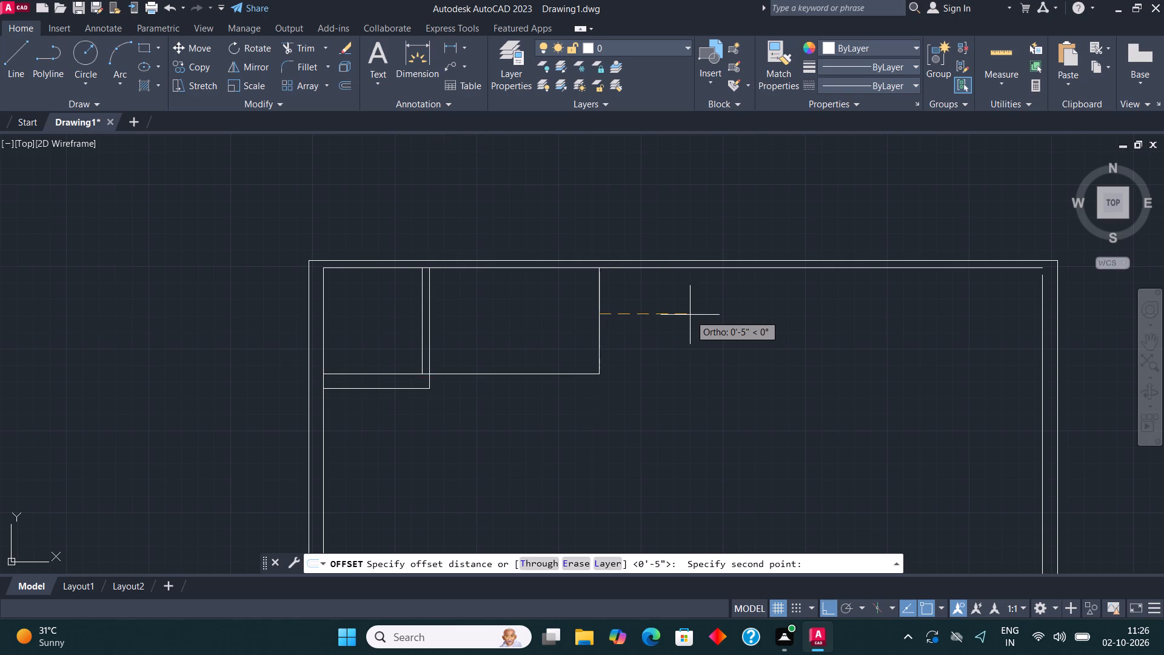
type("9\"")
key("Return")
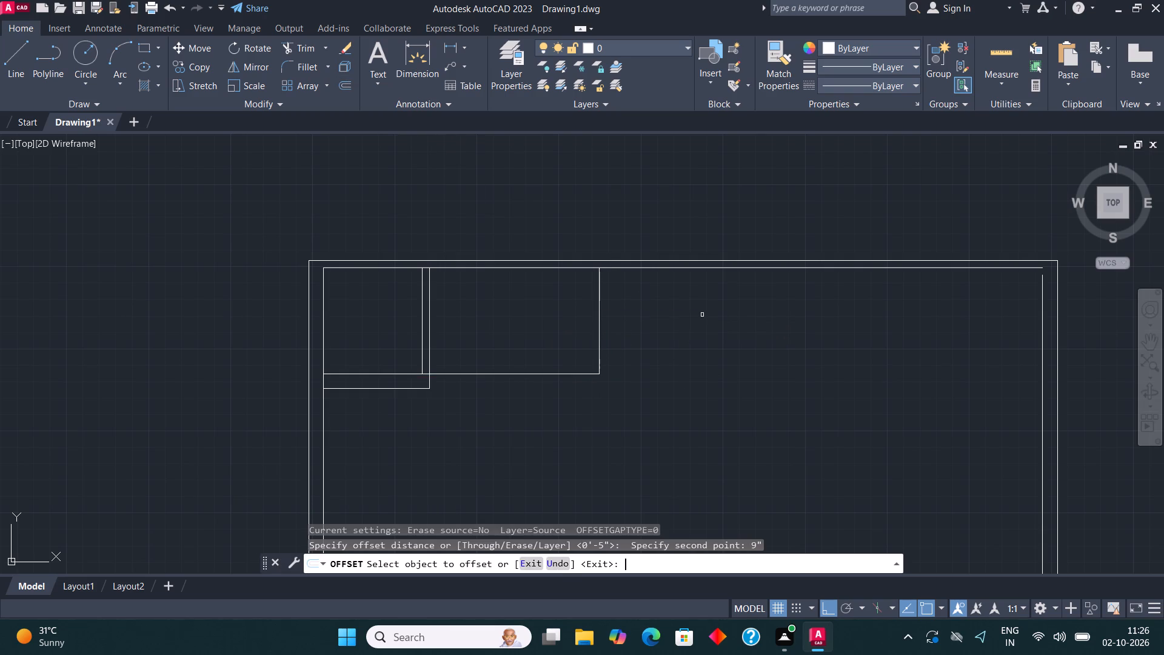
left_click(600, 314)
left_click(633, 314)
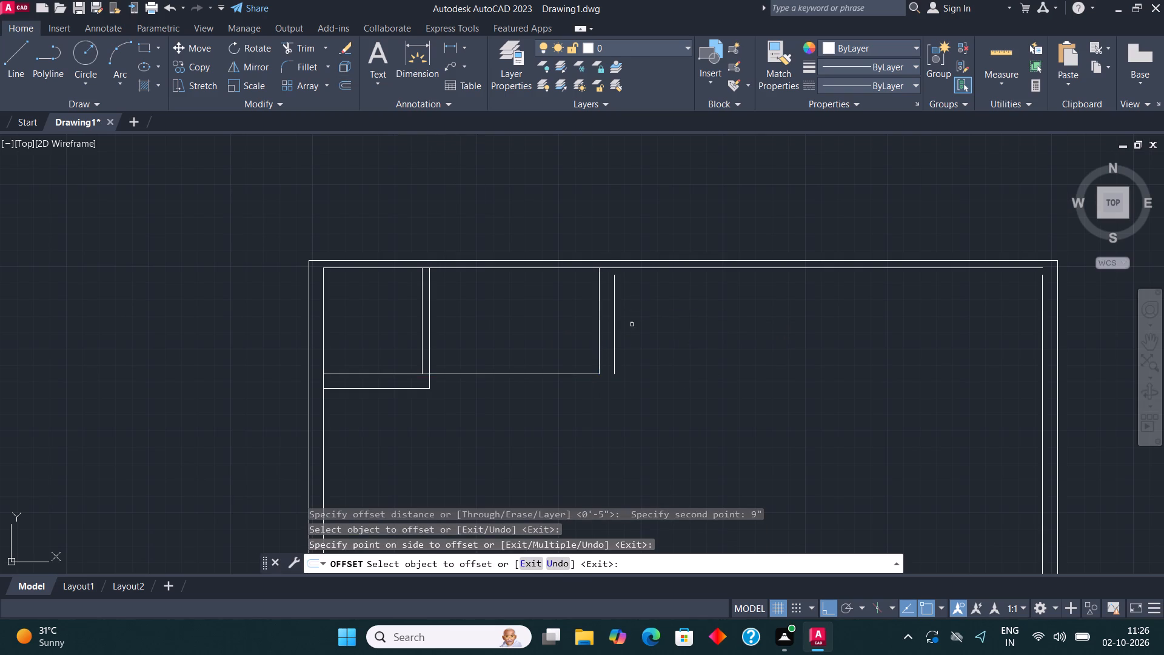
left_click(560, 375)
left_click(559, 404)
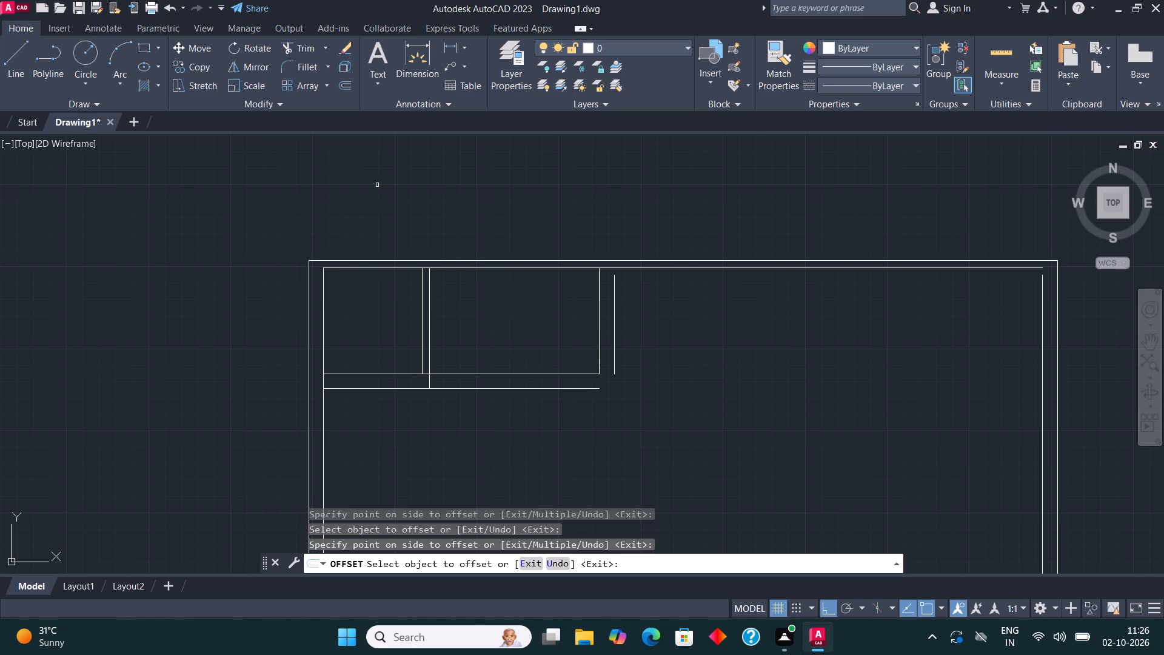
key("Escape")
Fillet the second room's offset bottom and right lines into a square outer corner.
left_click(308, 65)
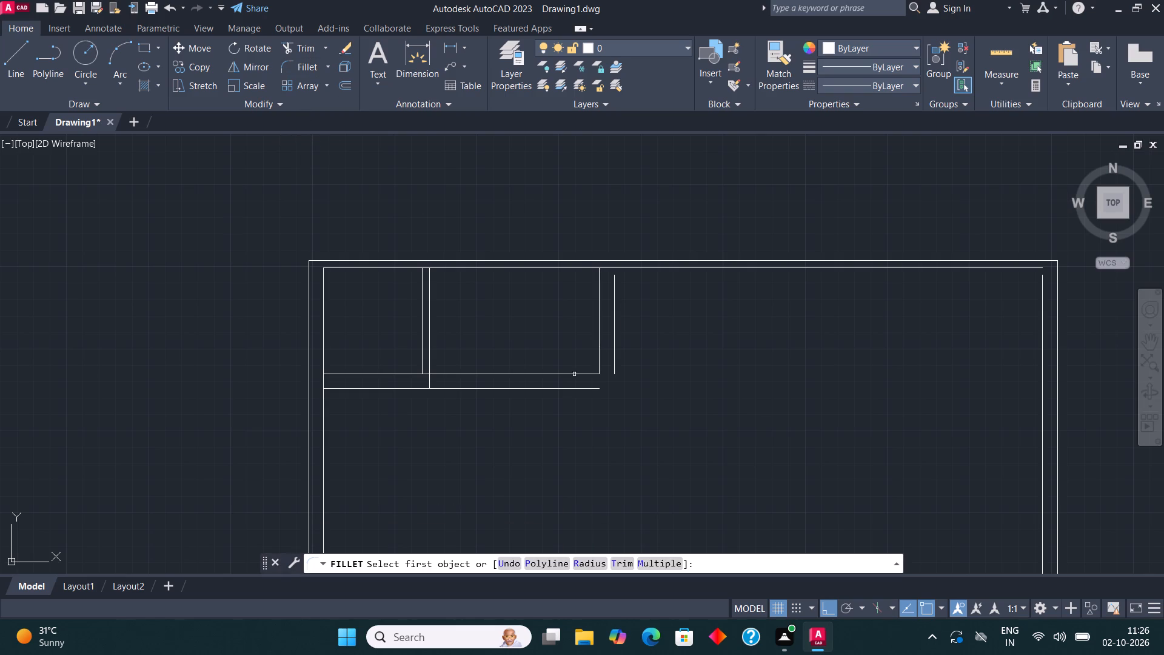
left_click(578, 391)
left_click(615, 355)
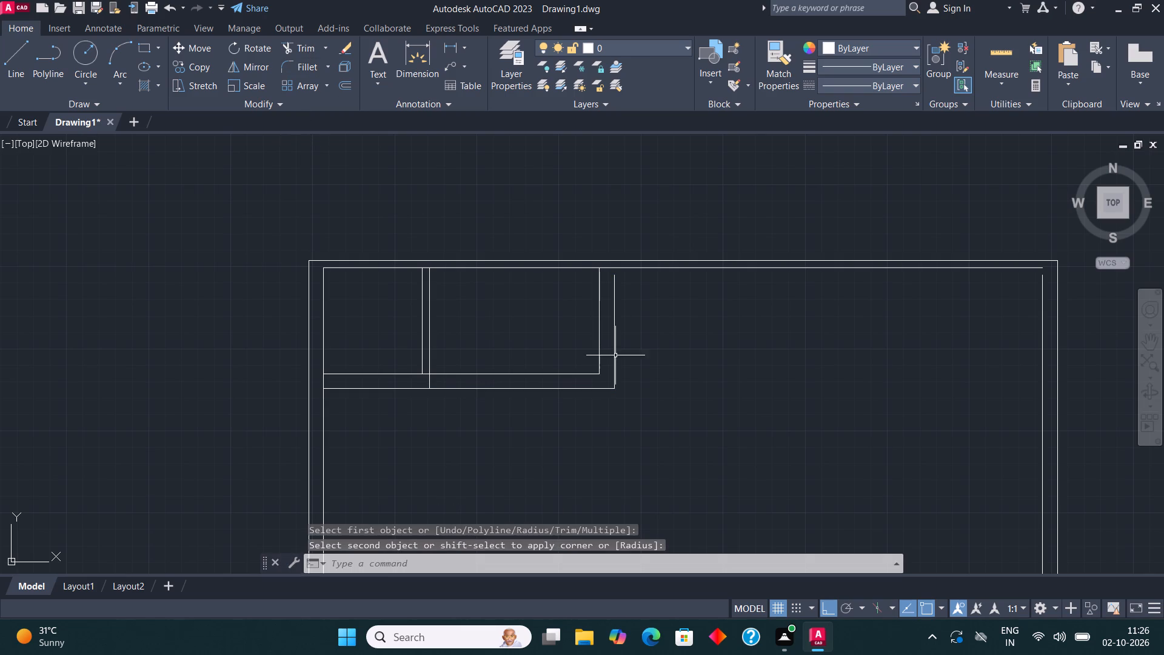
Draw a short vertical line joining the second room's outer right wall line to the inner top wall line.
left_click(15, 60)
scroll(653, 252, "up", 2)
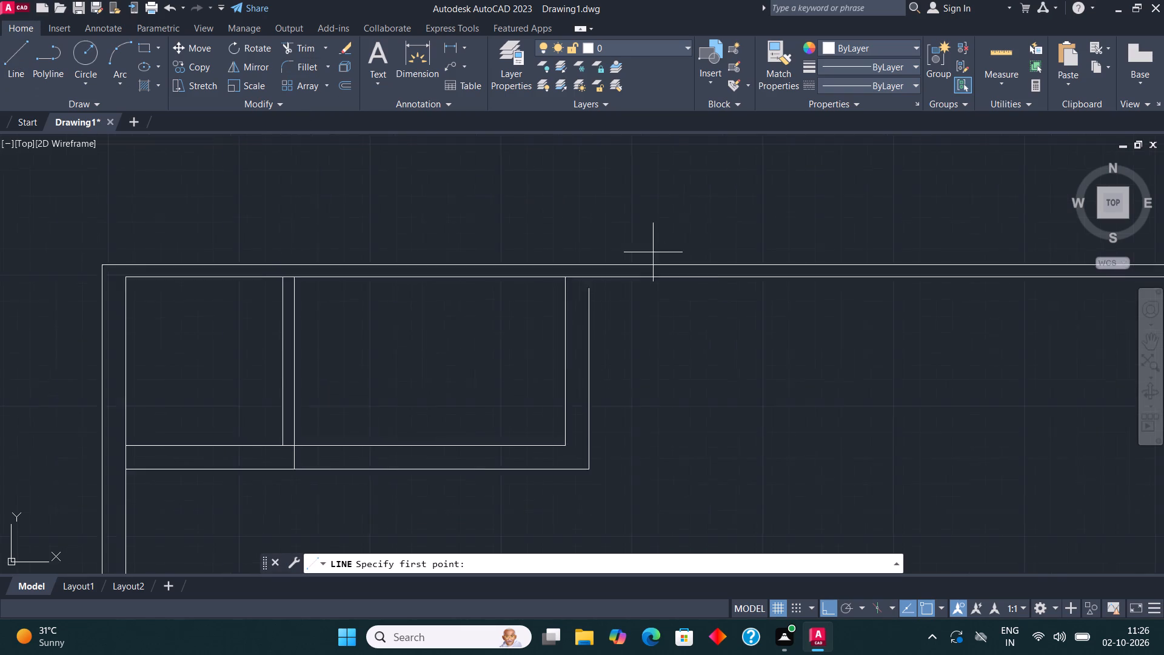
scroll(653, 252, "up", 1)
left_click(486, 340)
left_click(486, 317)
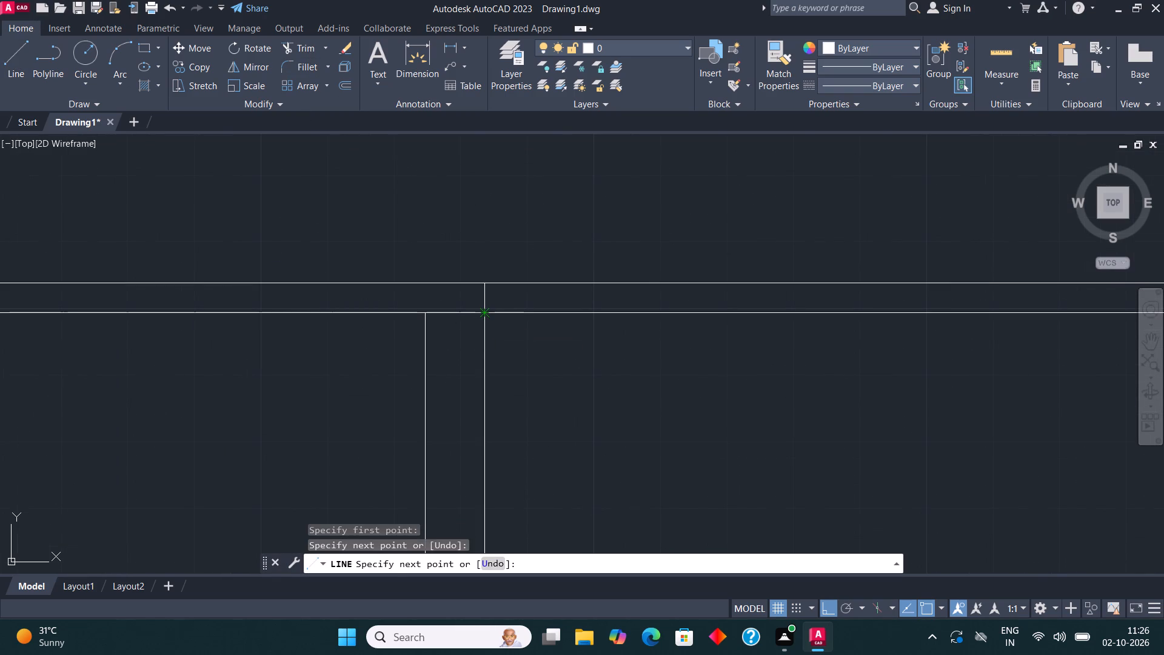
key("Escape")
scroll(487, 269, "down", 4)
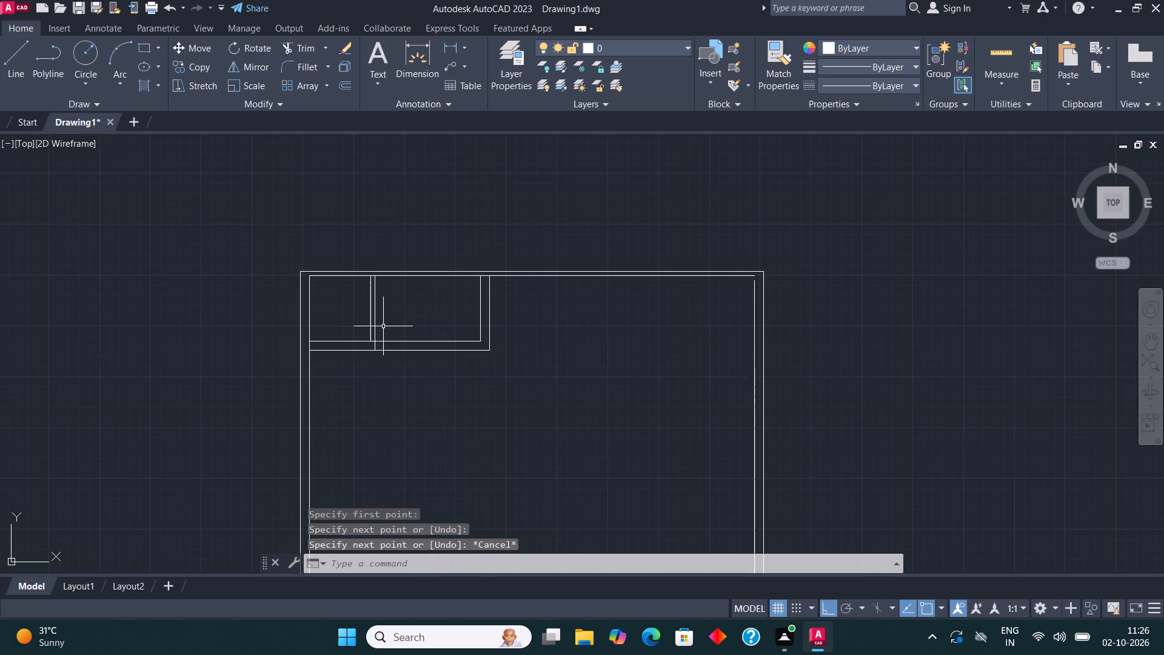
Trim away the short partition line segment crossing the wall below the two rooms.
scroll(374, 329, "up", 2)
left_click(310, 55)
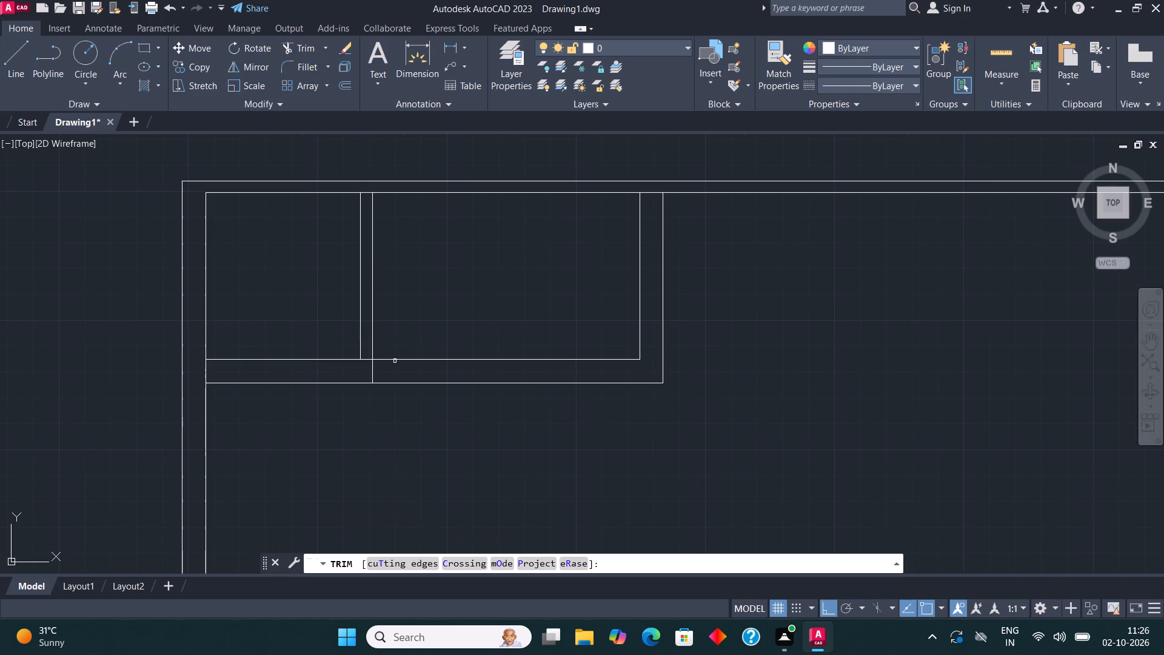
left_click(375, 375)
left_click(366, 374)
key("Escape")
From the second room's outer right wall line, draw a 6' line along the inner top wall and a 9'4.5" line down.
scroll(326, 369, "down", 3)
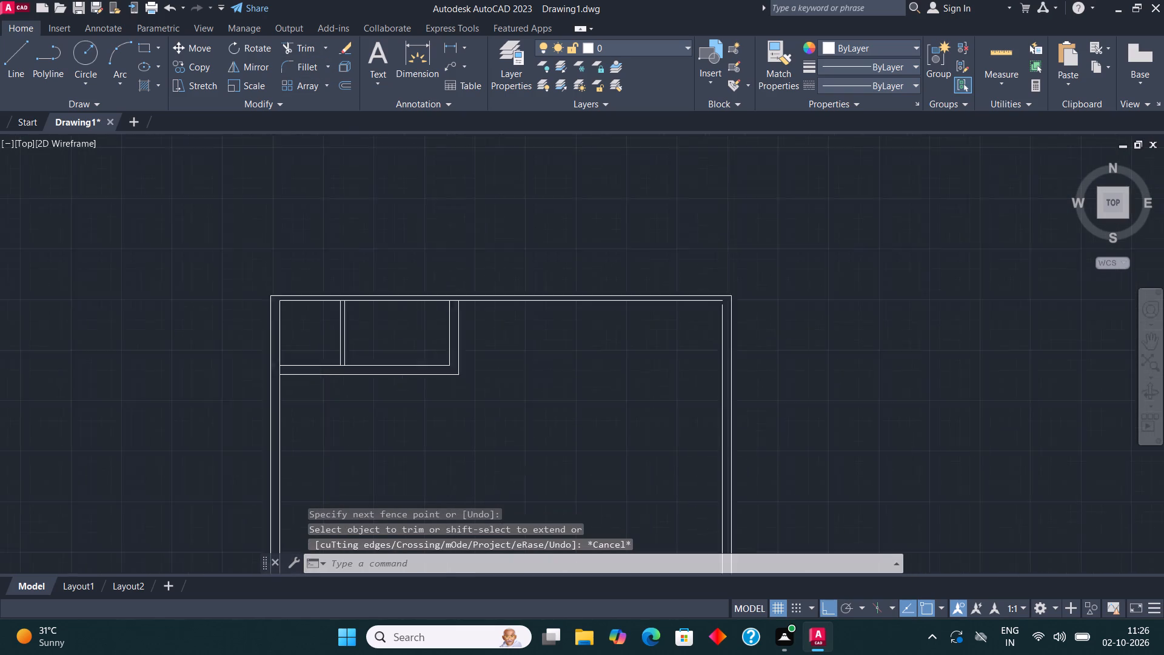
scroll(326, 369, "down", 1)
middle_click_drag(482, 371, 552, 334)
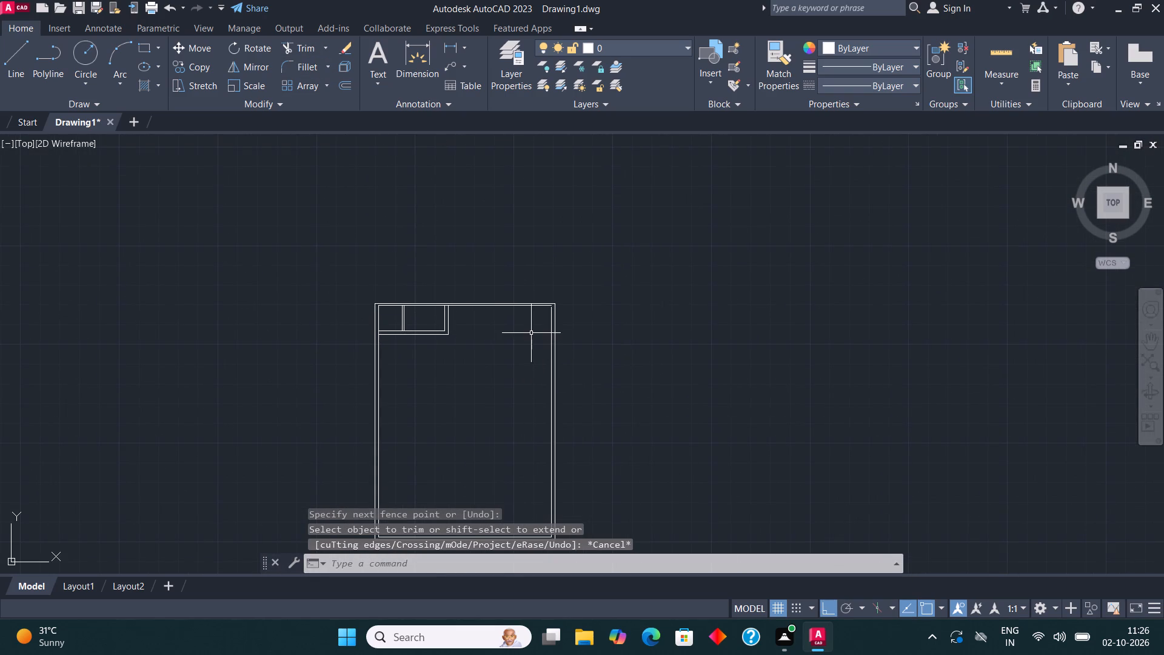
scroll(444, 289, "up", 3)
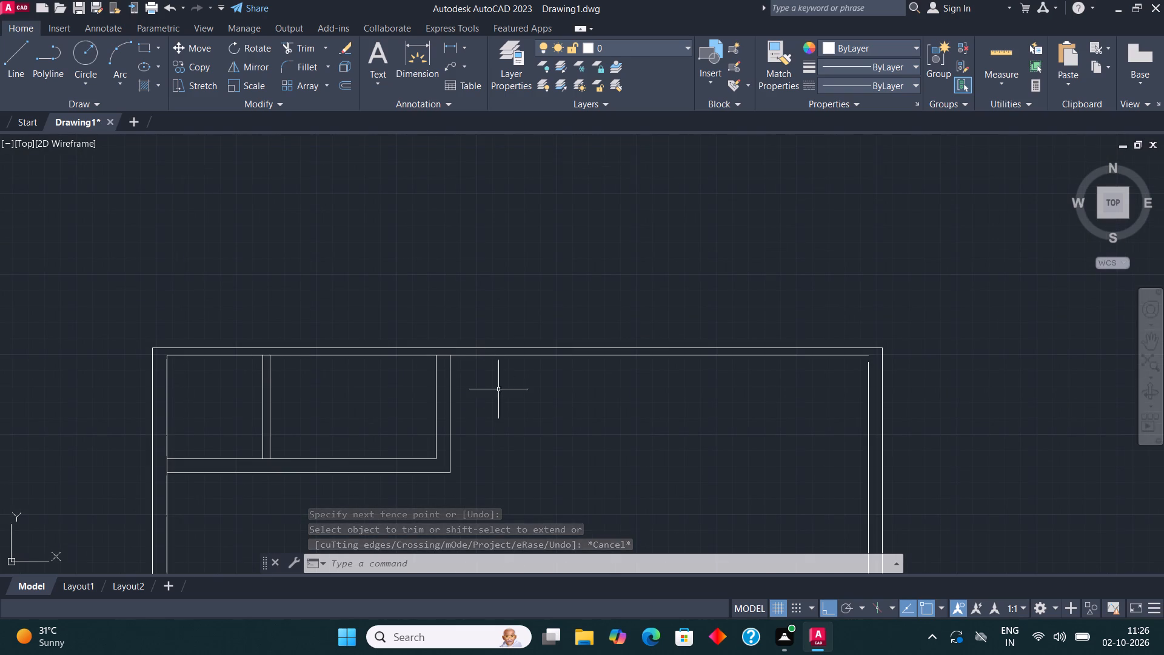
middle_click_drag(505, 394, 503, 370)
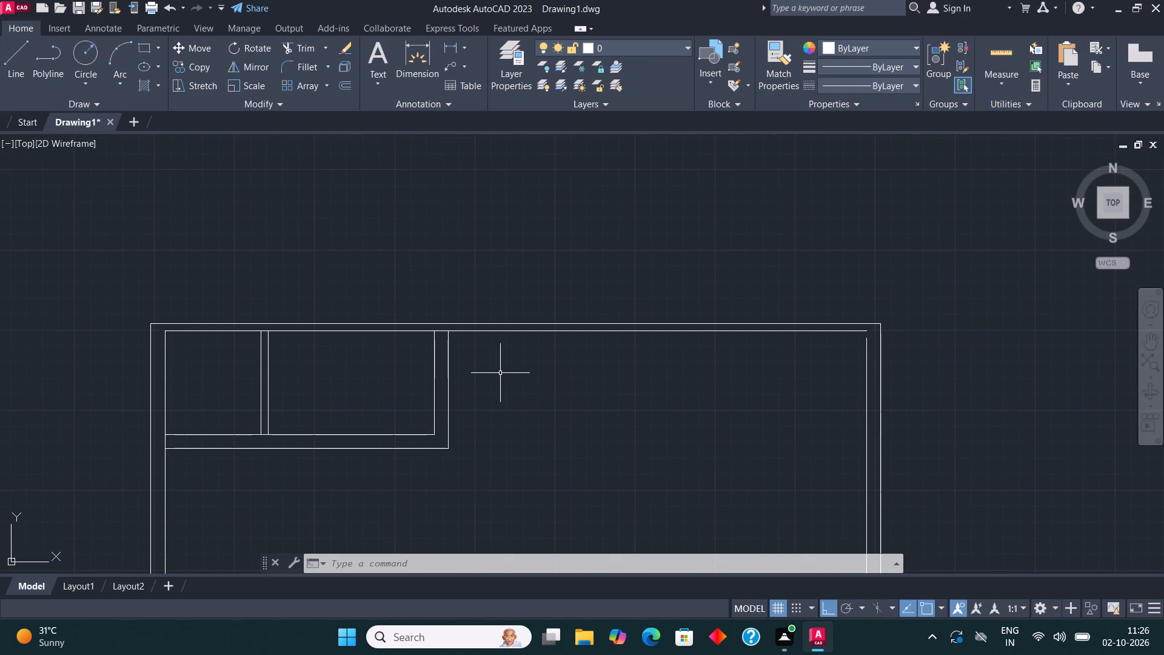
middle_click_drag(525, 362, 484, 374)
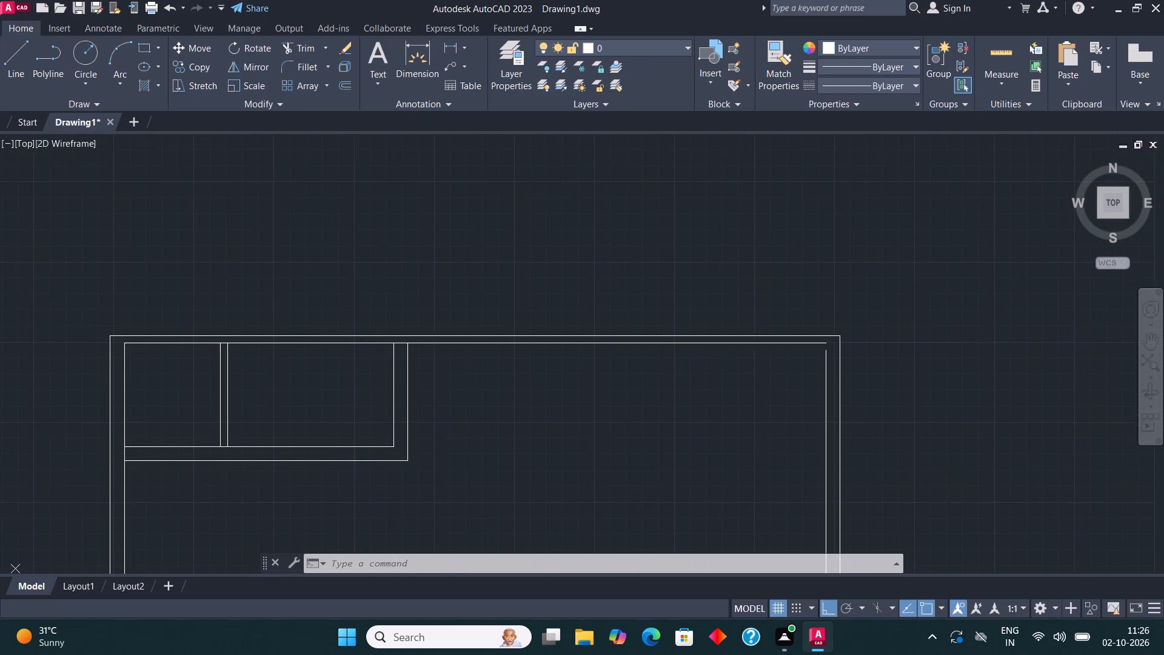
scroll(484, 366, "up", 2)
left_click(0, 61)
left_click(12, 52)
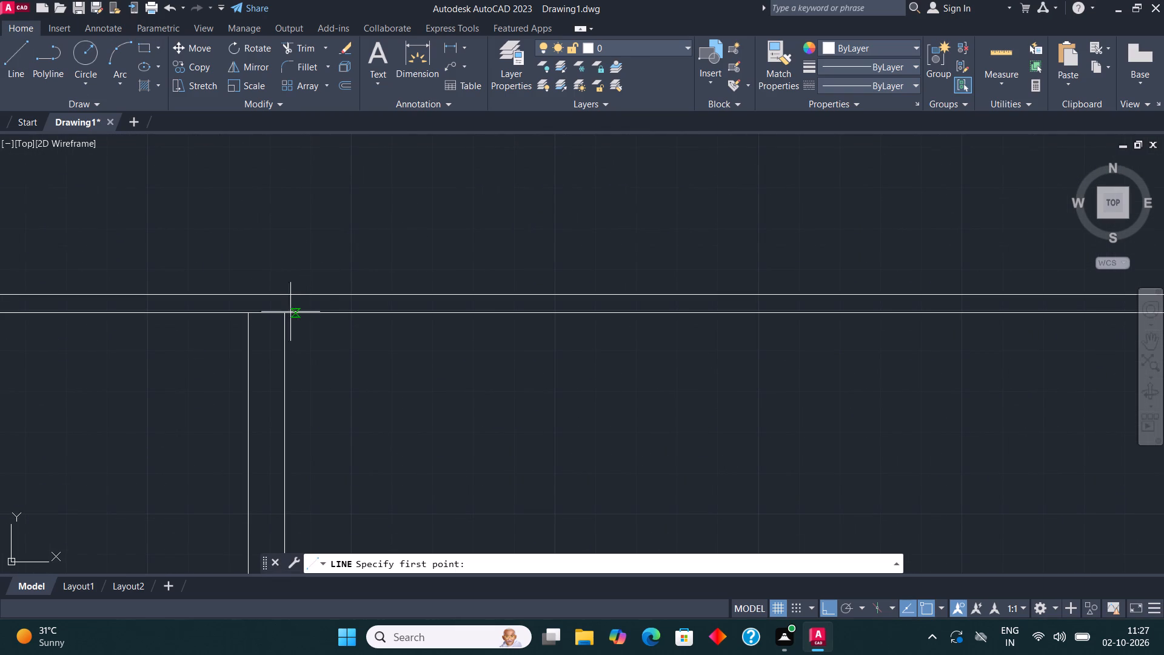
left_click(281, 315)
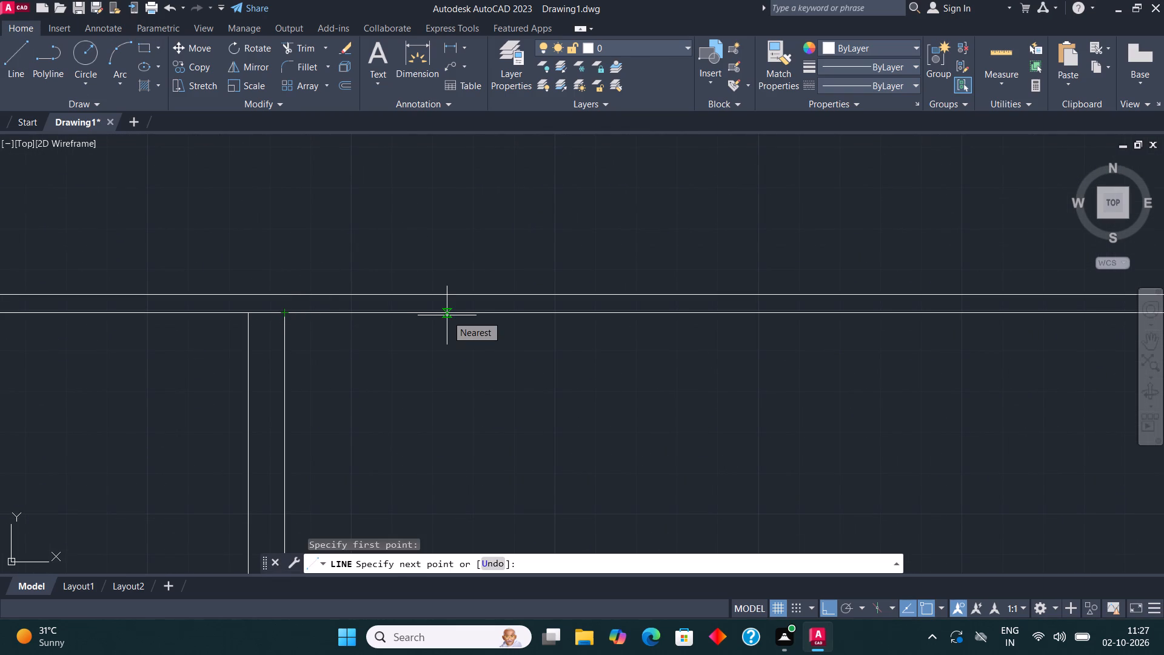
type("6'")
key("Return")
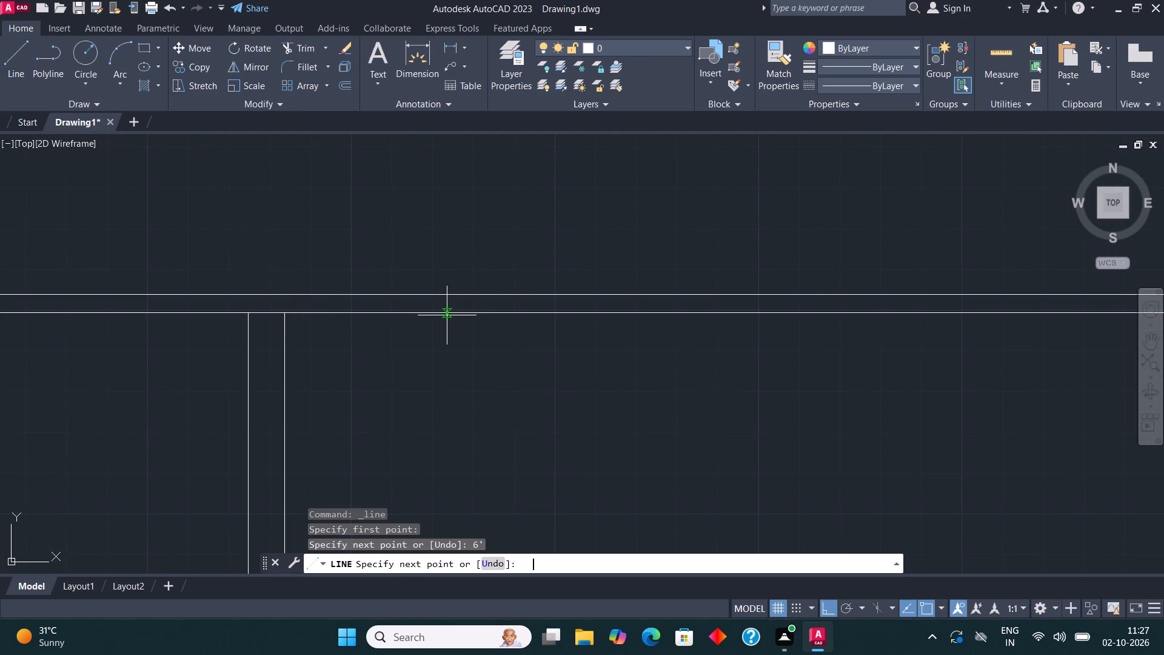
scroll(447, 315, "down", 5)
scroll(506, 386, "up", 1)
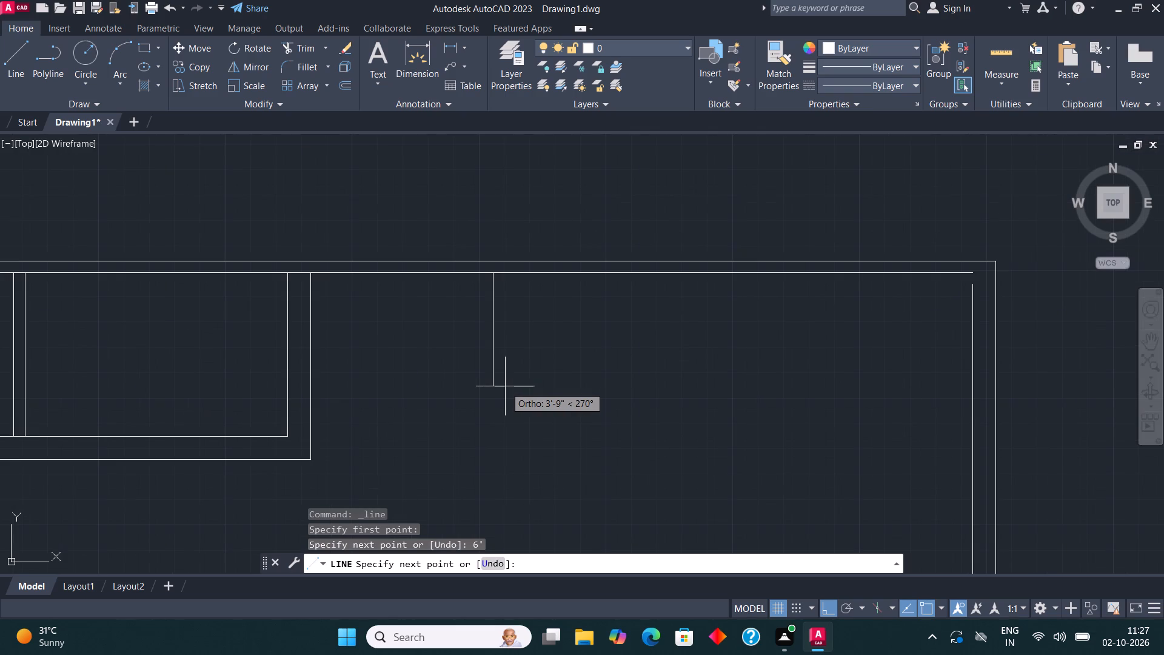
type("9'")
type("4.5\"")
key("Return")
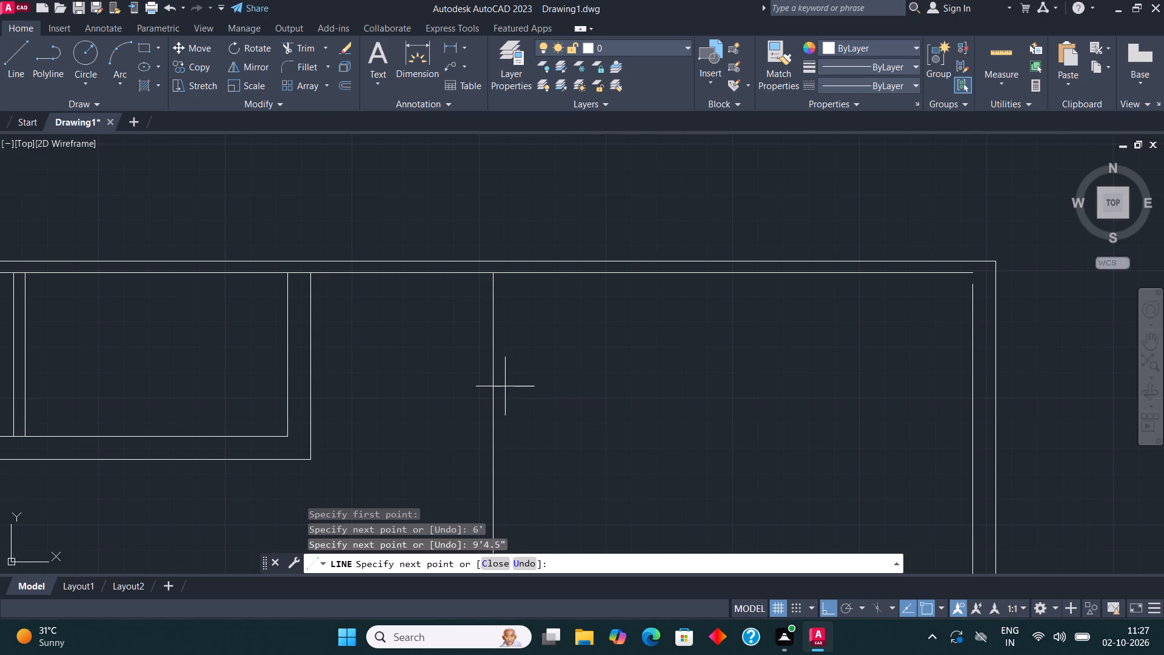
Continue the line left to align with the second room's outer right wall, and up to that room's outer bottom corner.
scroll(506, 383, "down", 2)
scroll(473, 454, "up", 2)
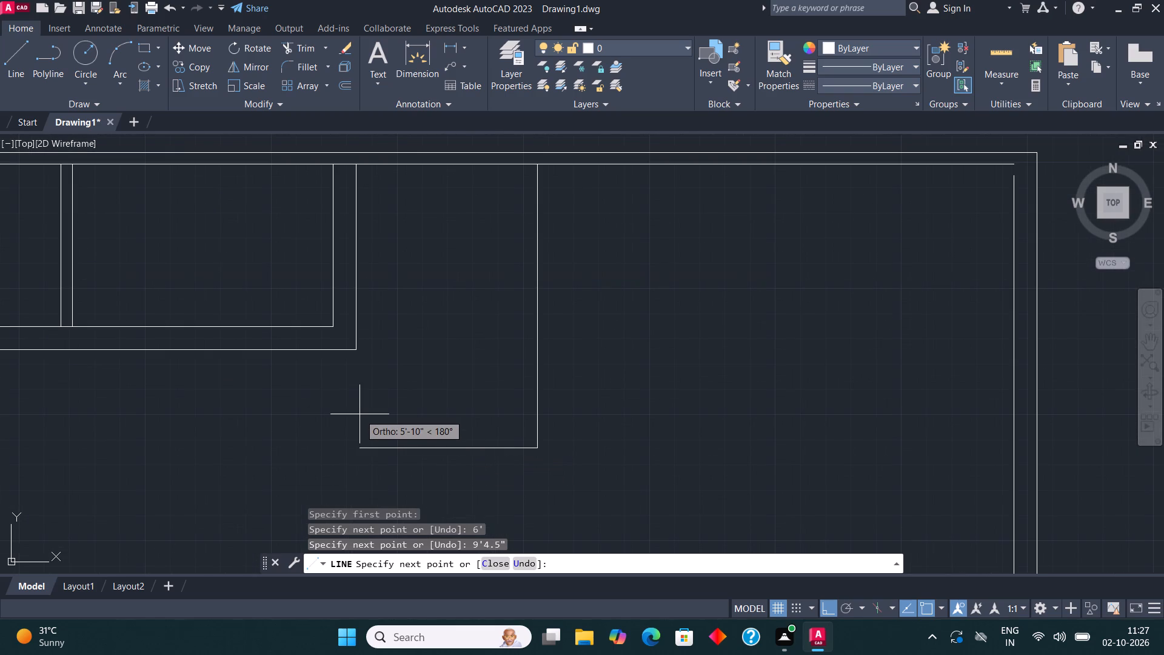
scroll(360, 414, "down", 1)
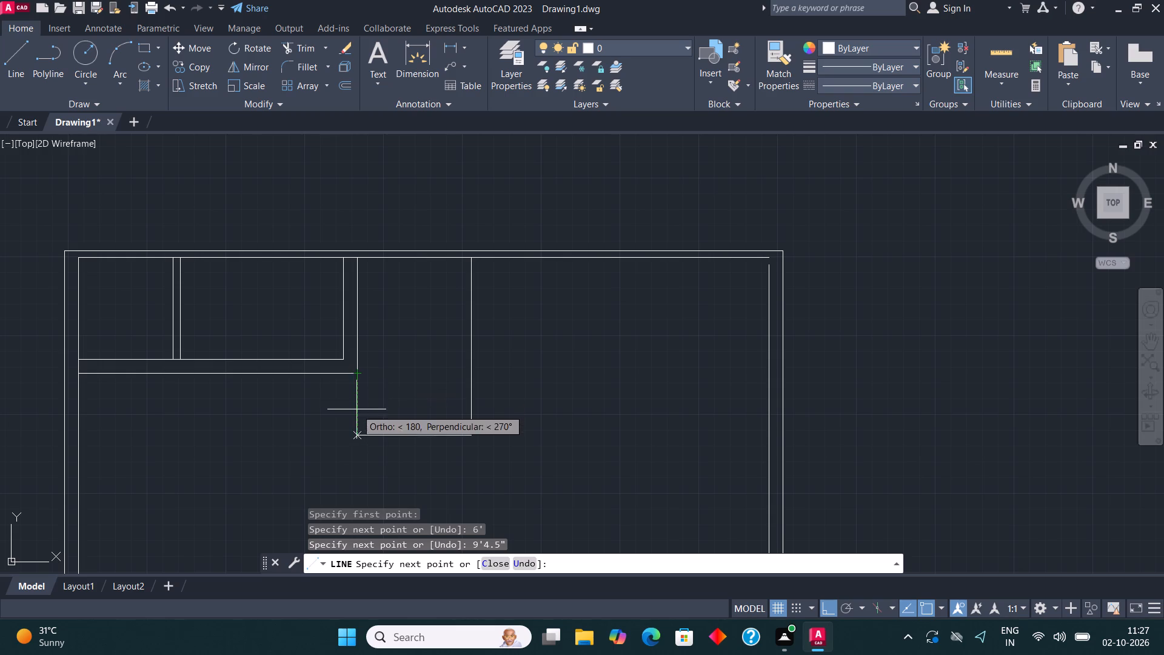
left_click(356, 411)
left_click(356, 364)
key("Escape")
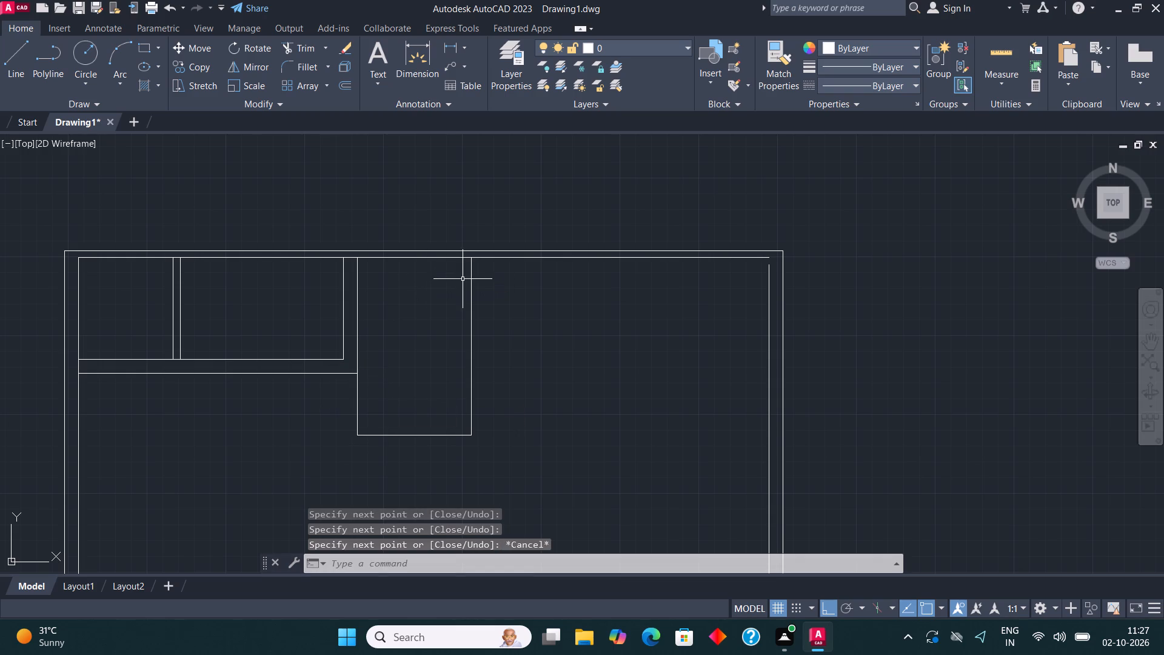
Offset the new 6' wide room's right side, bottom side and short lower-left side 9" outward.
scroll(471, 269, "down", 1)
scroll(480, 374, "up", 2)
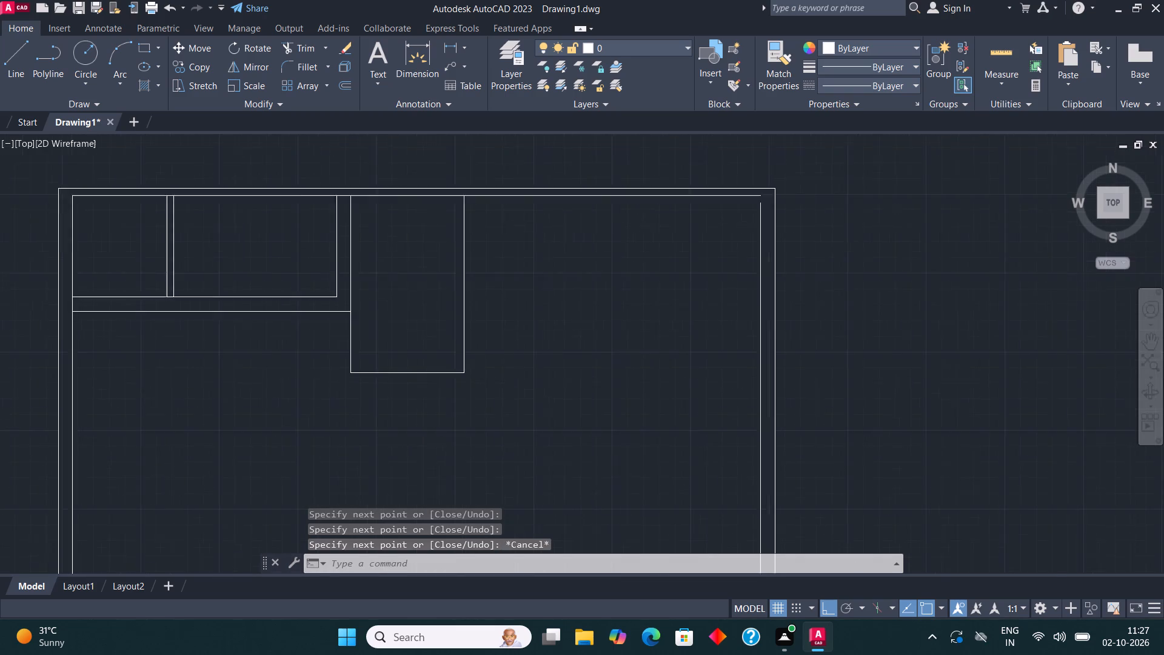
left_click(464, 392)
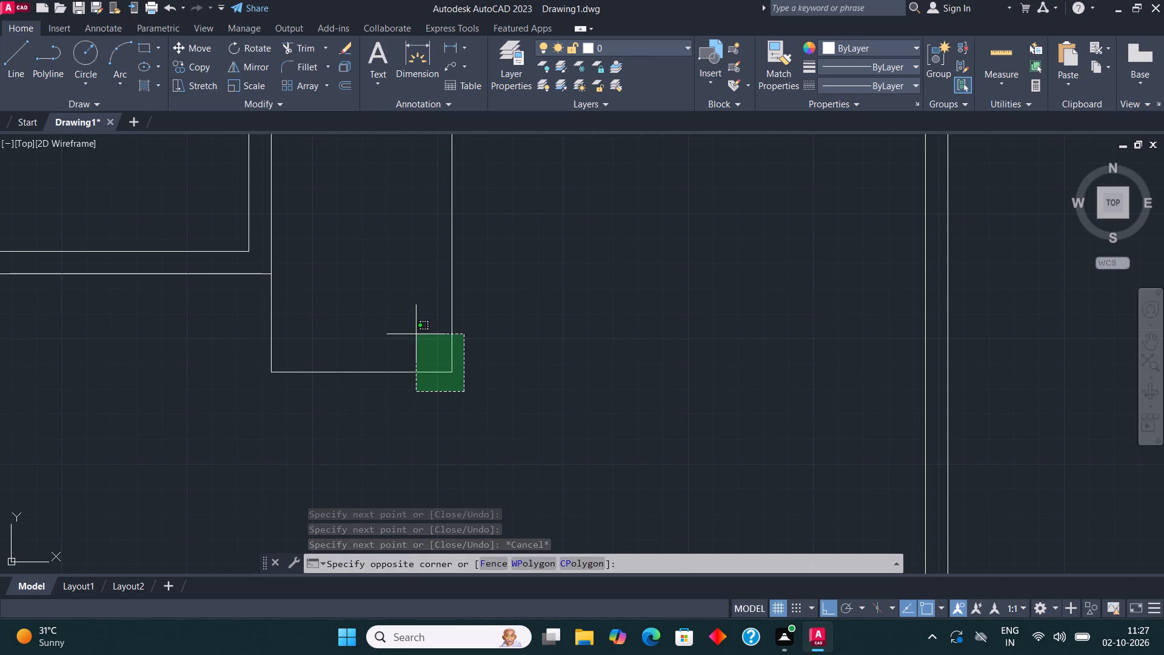
scroll(418, 353, "down", 2)
left_click(402, 323)
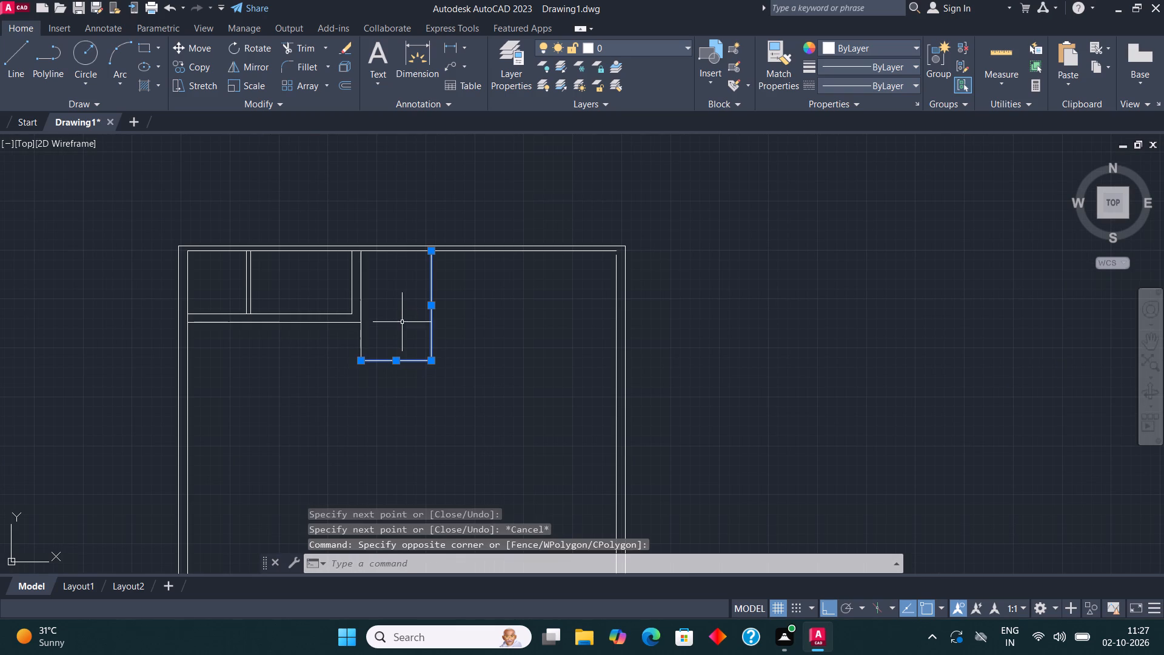
left_click(349, 83)
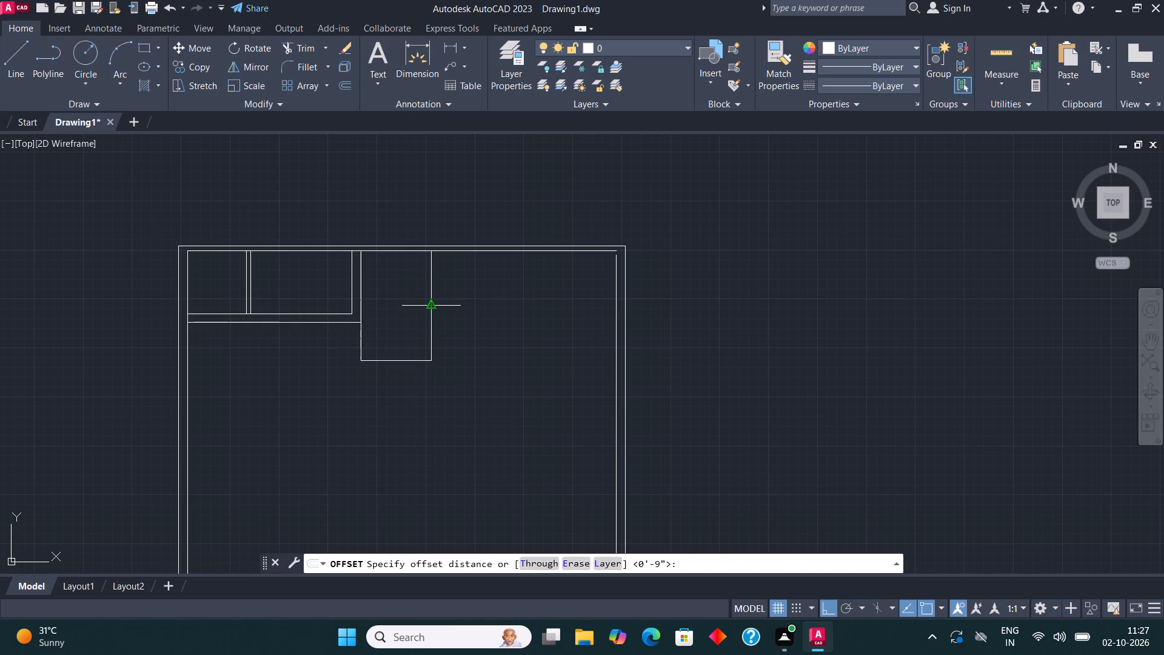
left_click(433, 306)
type("9\"")
key("Return")
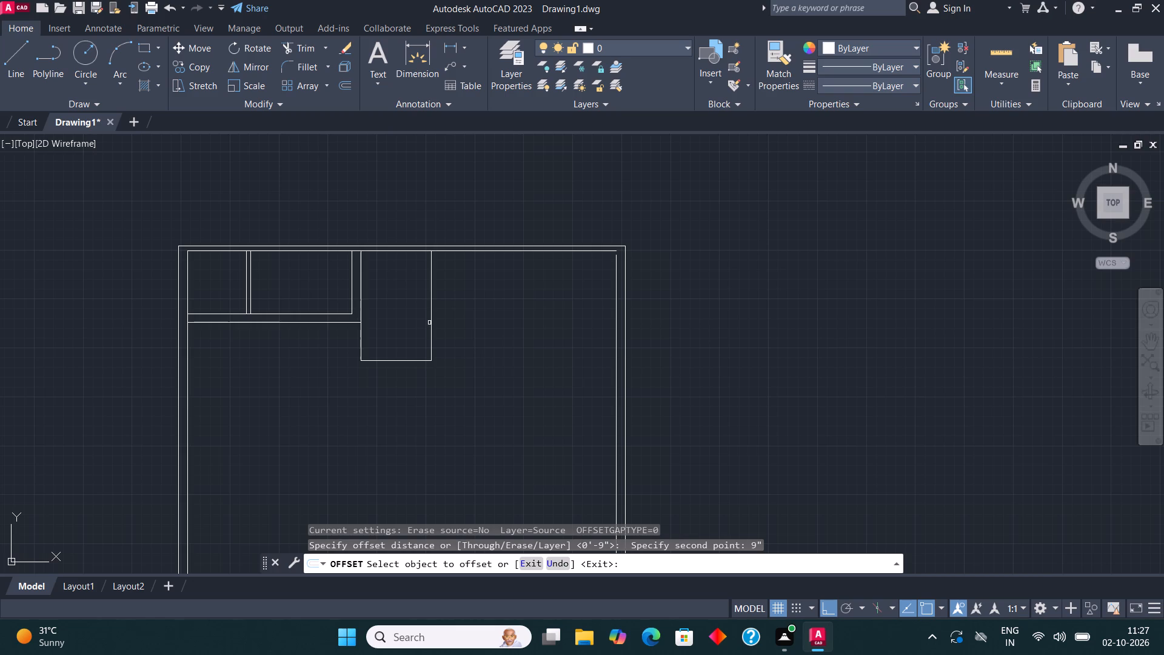
left_click(430, 323)
left_click(457, 318)
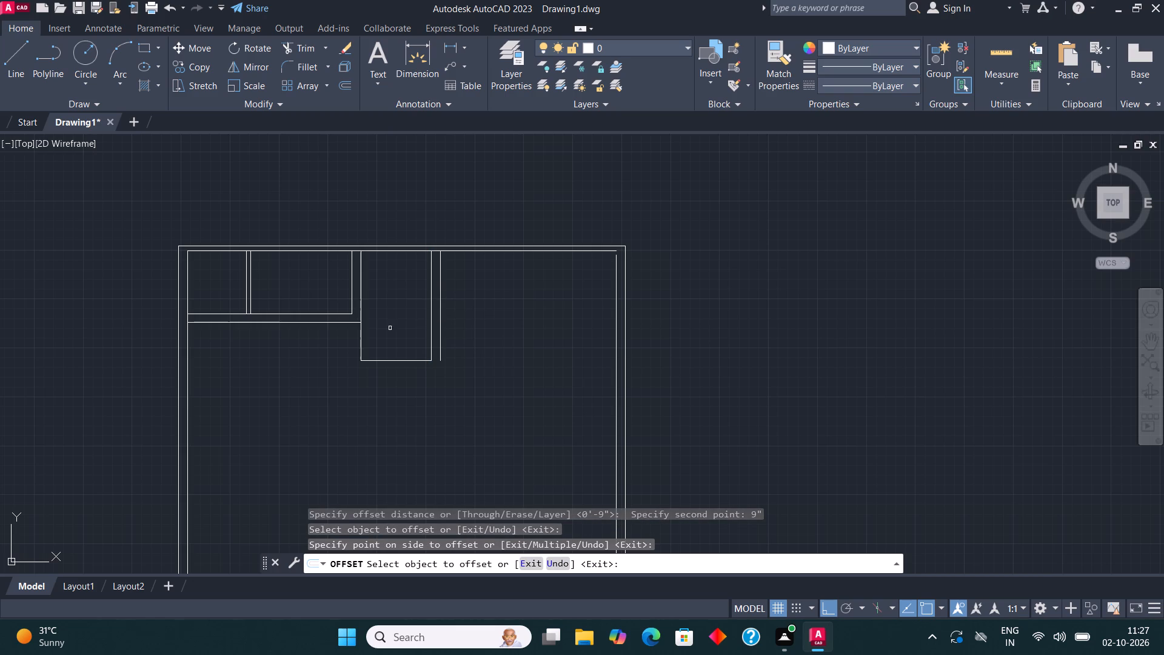
left_click_drag(378, 363, 378, 369)
left_click(380, 409)
left_click(361, 340)
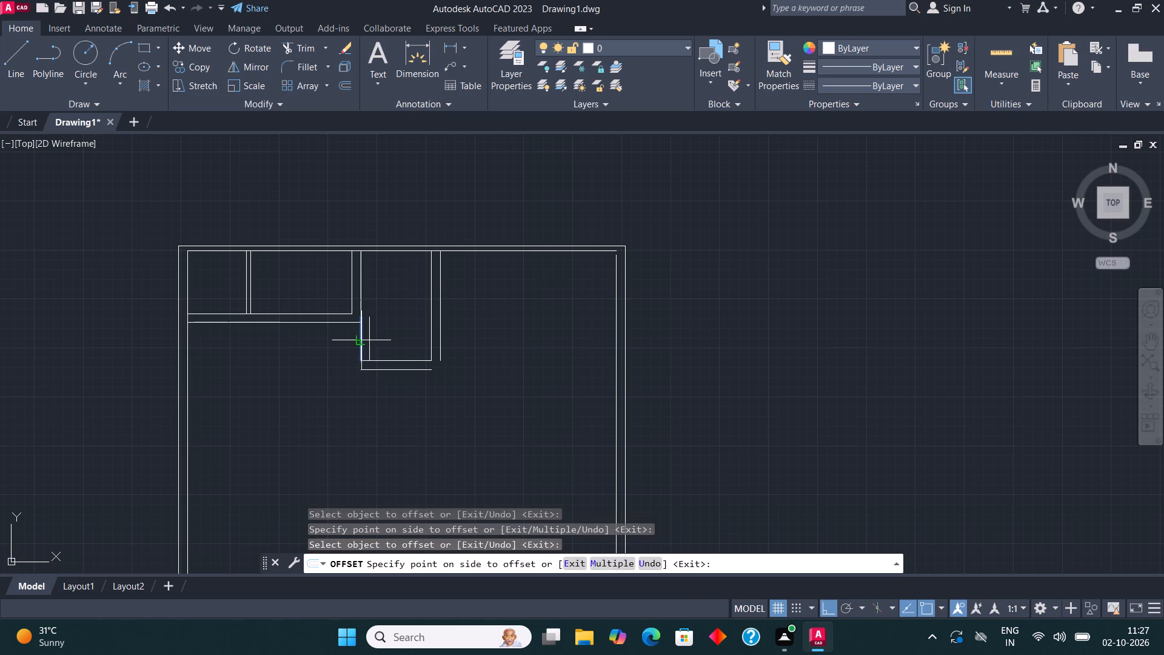
left_click(317, 343)
key("Escape")
Fillet the third room's offset left, bottom and right lines into square outer corners.
left_click(295, 71)
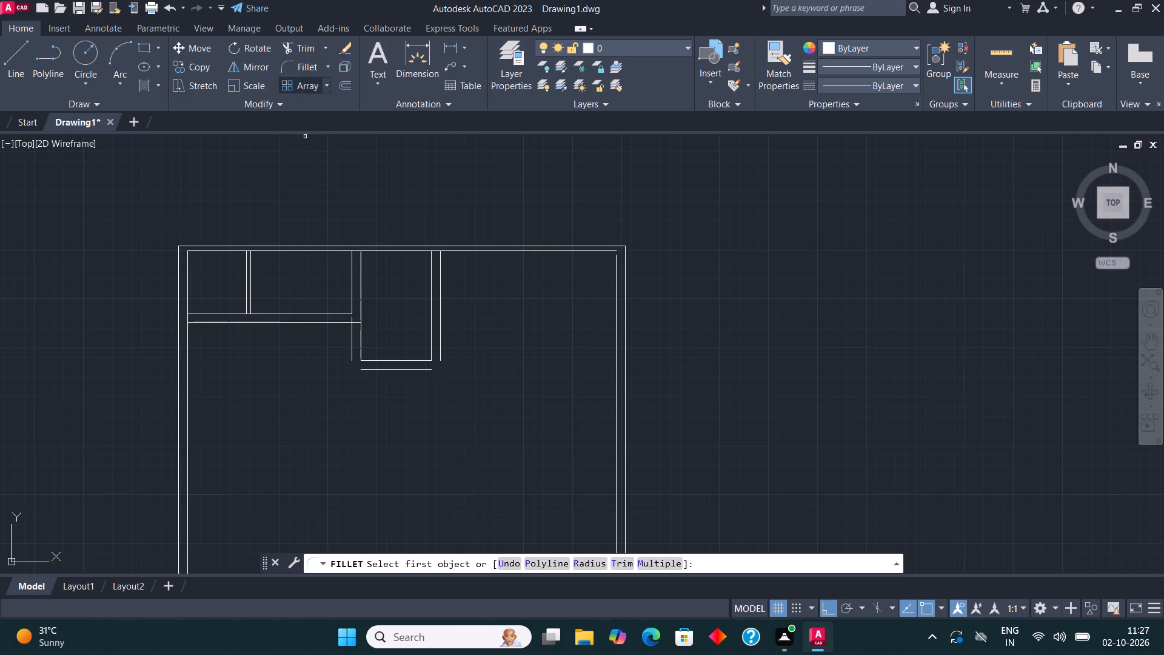
left_click(350, 355)
left_click(375, 370)
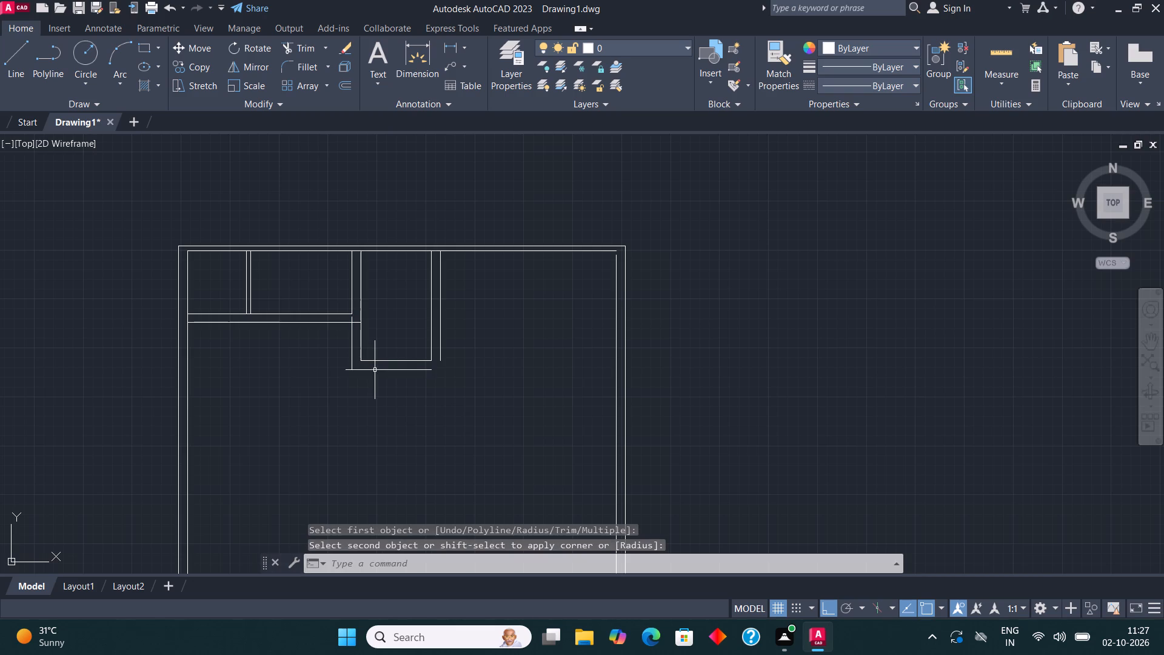
left_click(304, 63)
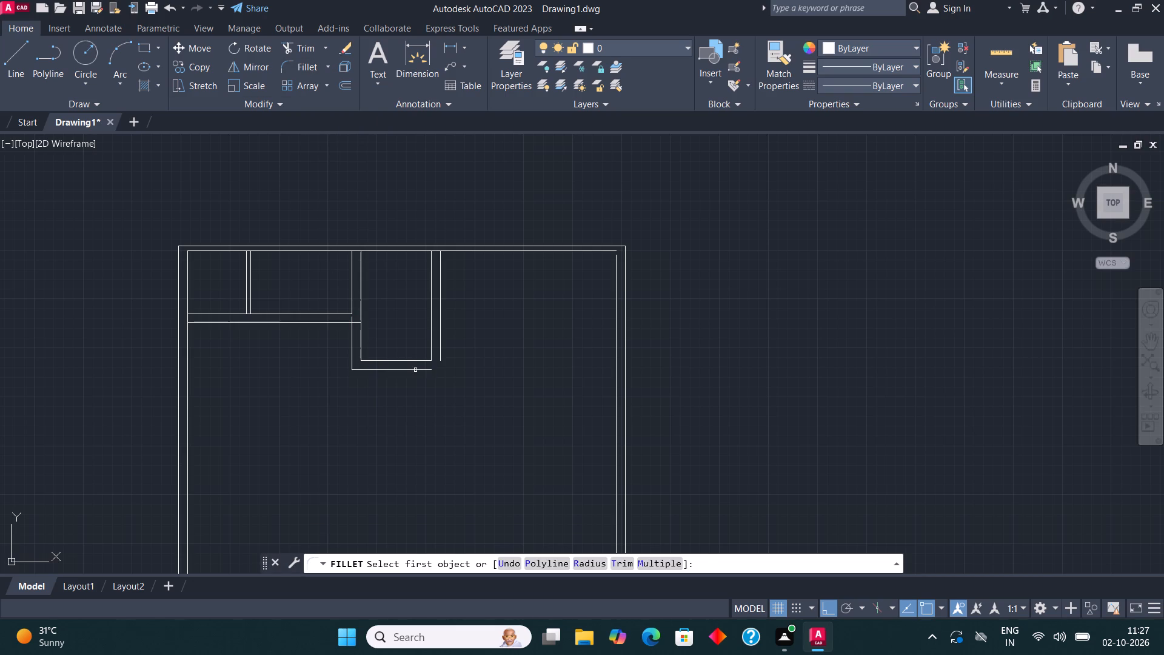
left_click(415, 370)
left_click(439, 341)
Trim the end of the second room's outer bottom line that crosses the third room's left wall.
scroll(335, 309, "up", 2)
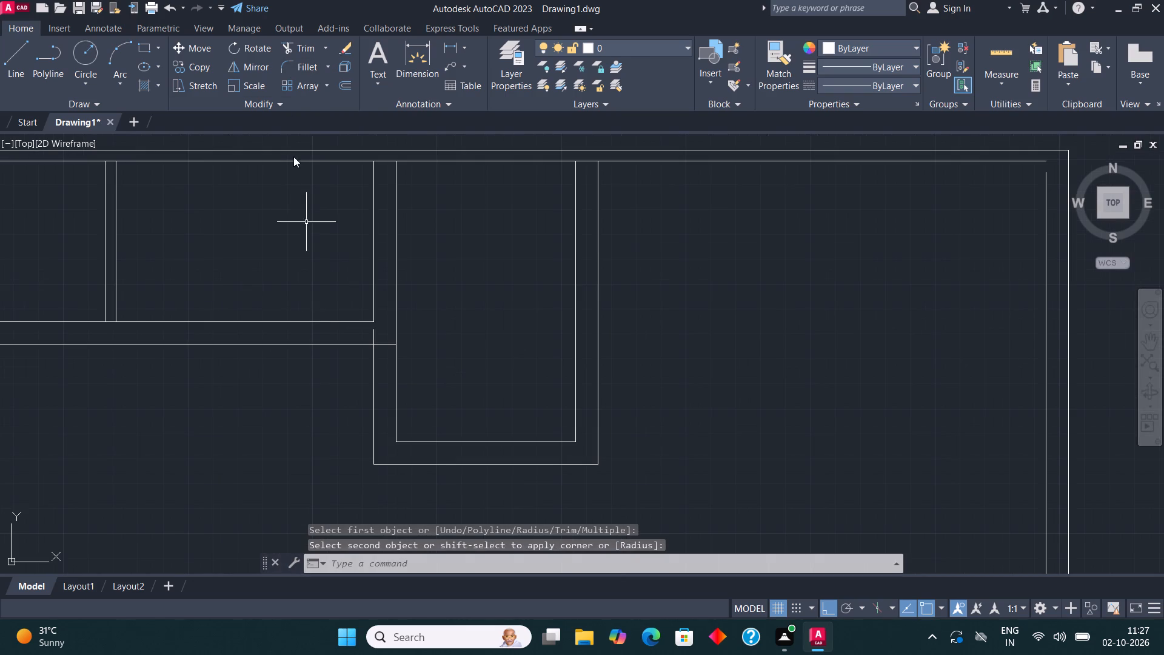
left_click(296, 42)
left_click(379, 346)
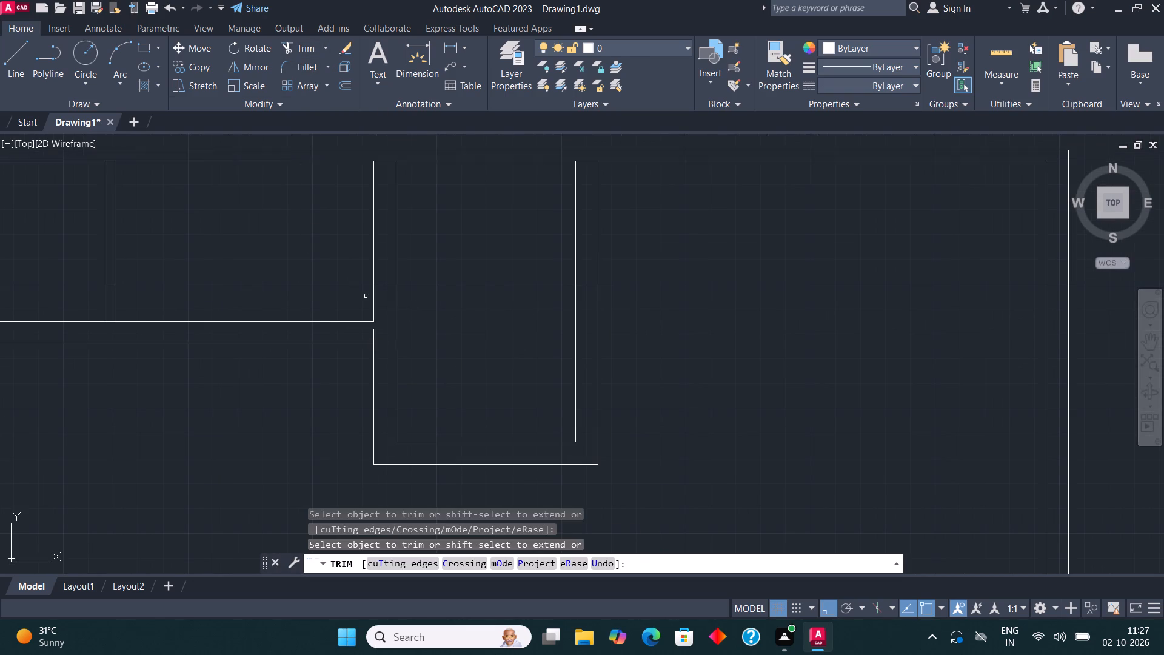
Draw a short vertical line joining the third room's outer left wall line to the second room's inner bottom-right corner.
left_click(28, 64)
left_click(377, 330)
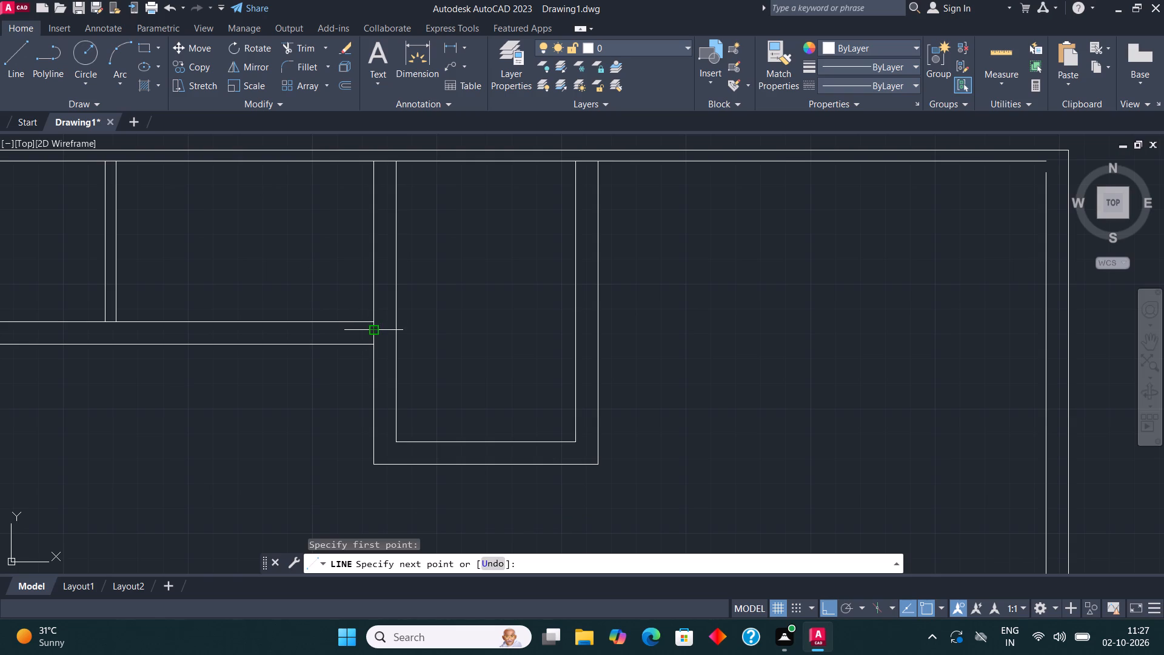
left_click(375, 318)
key("Escape")
Draw a line from the third room's outer right wall along the inner top wall, and down to the inner right wall line's end.
scroll(365, 254, "down", 3)
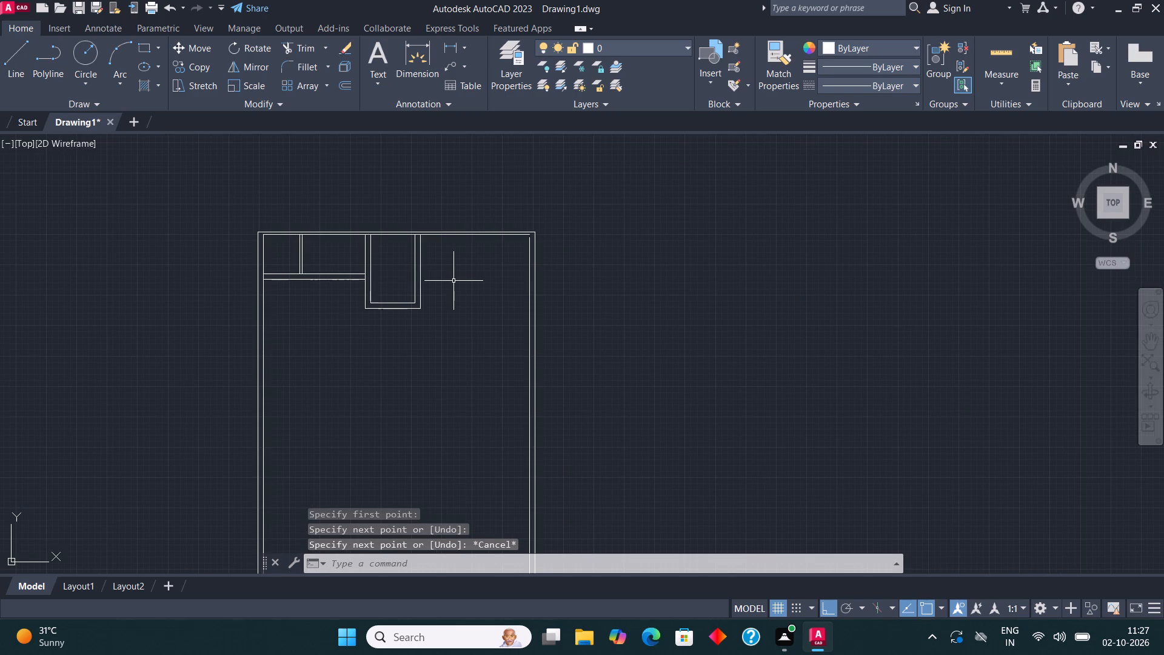
middle_click_drag(450, 284, 418, 360)
scroll(392, 302, "up", 1)
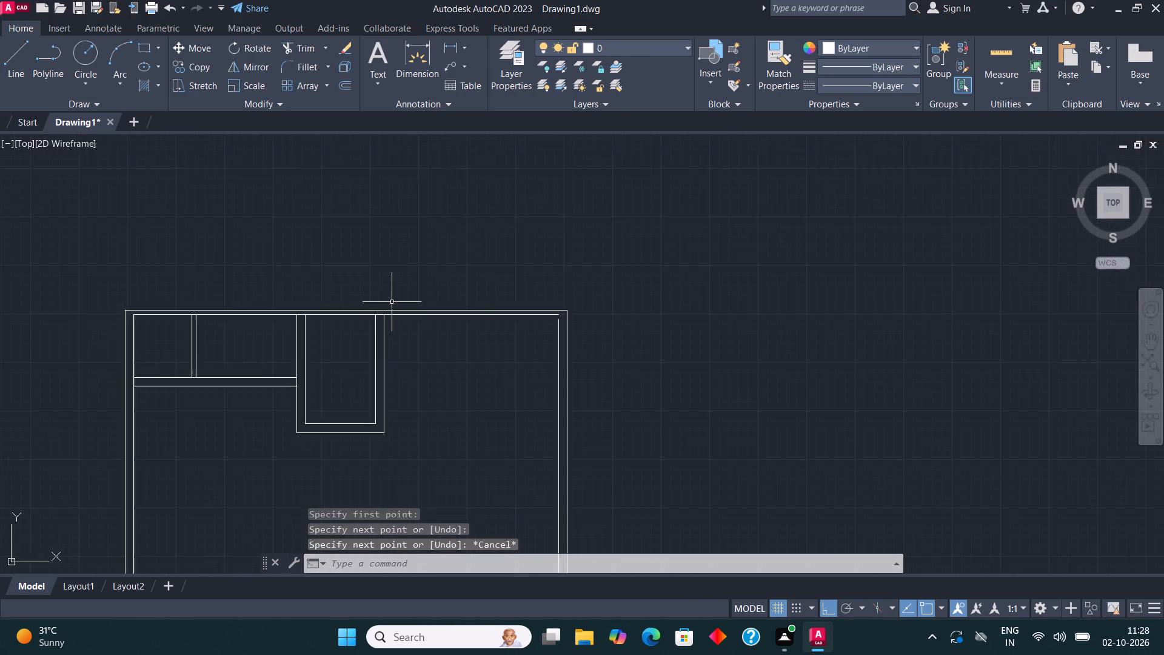
scroll(392, 302, "up", 1)
left_click(10, 55)
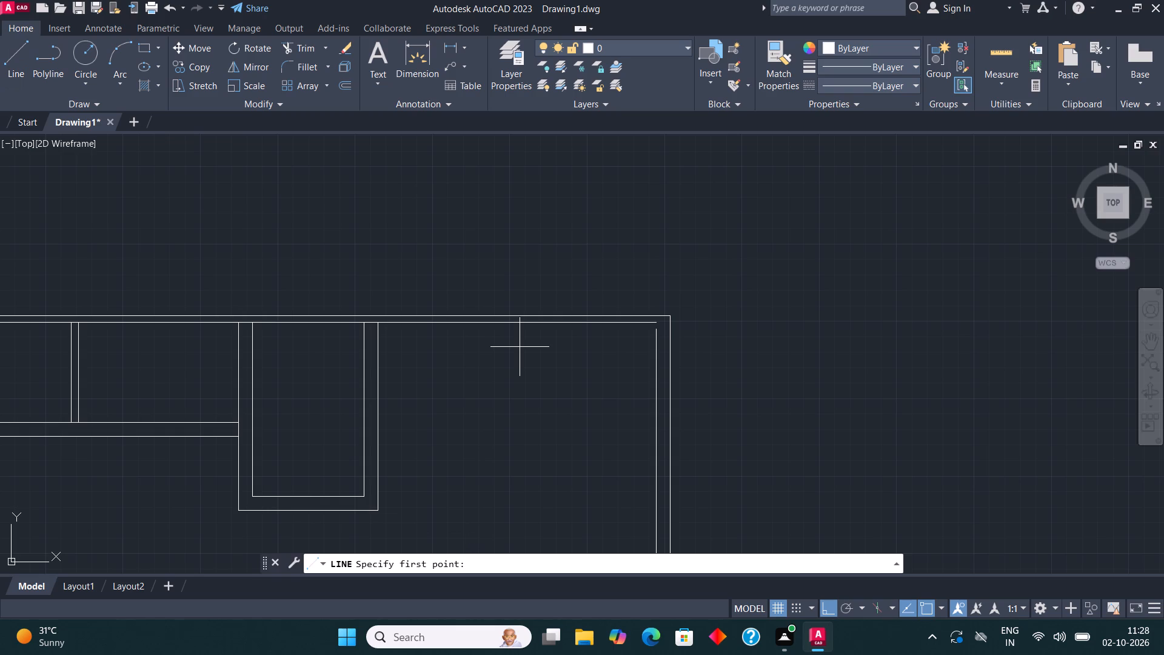
scroll(449, 311, "up", 2)
left_click(259, 340)
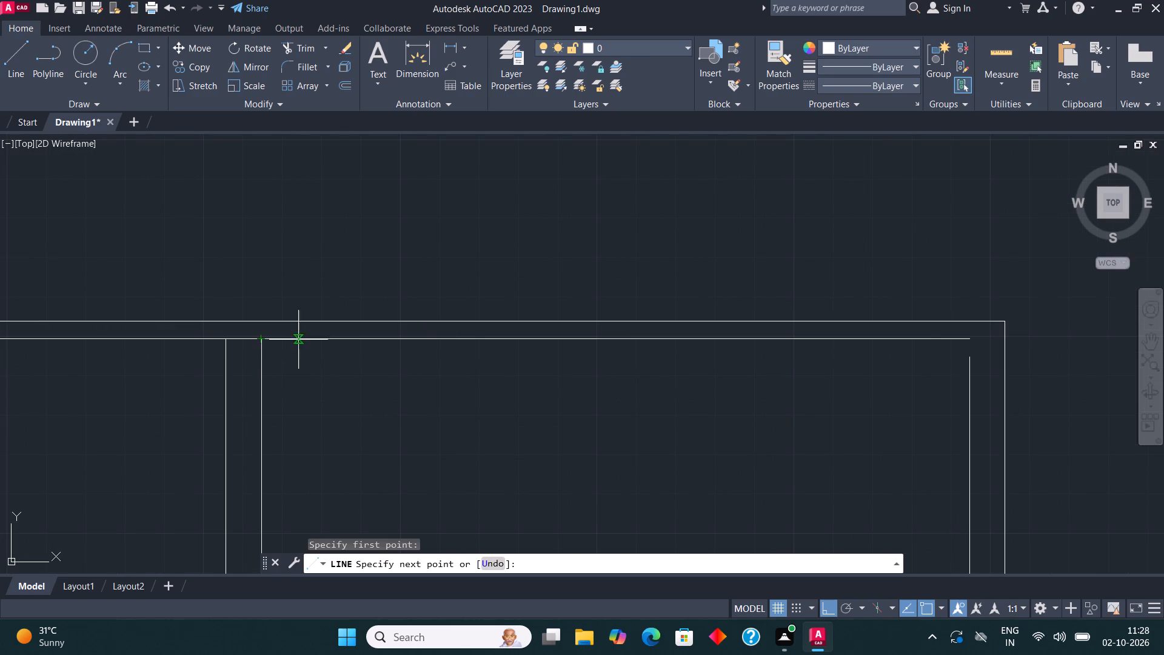
left_click(966, 340)
left_click(966, 357)
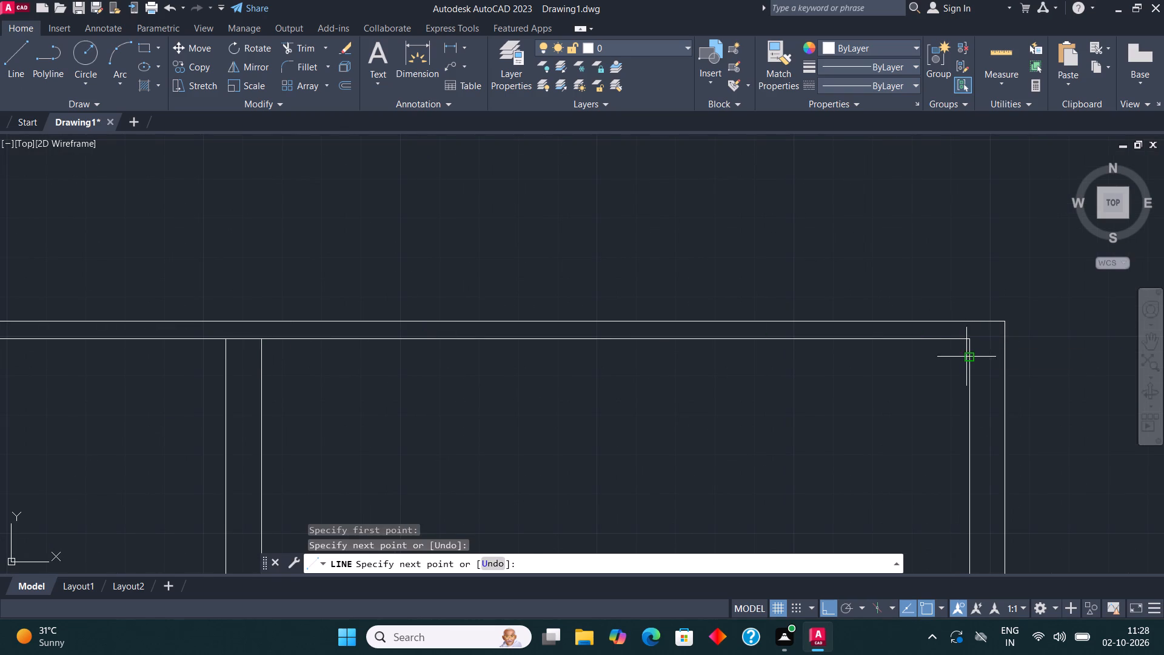
key("Escape")
Move the new horizontal line between the third room and the right wall 4.5" downward.
left_click(744, 341)
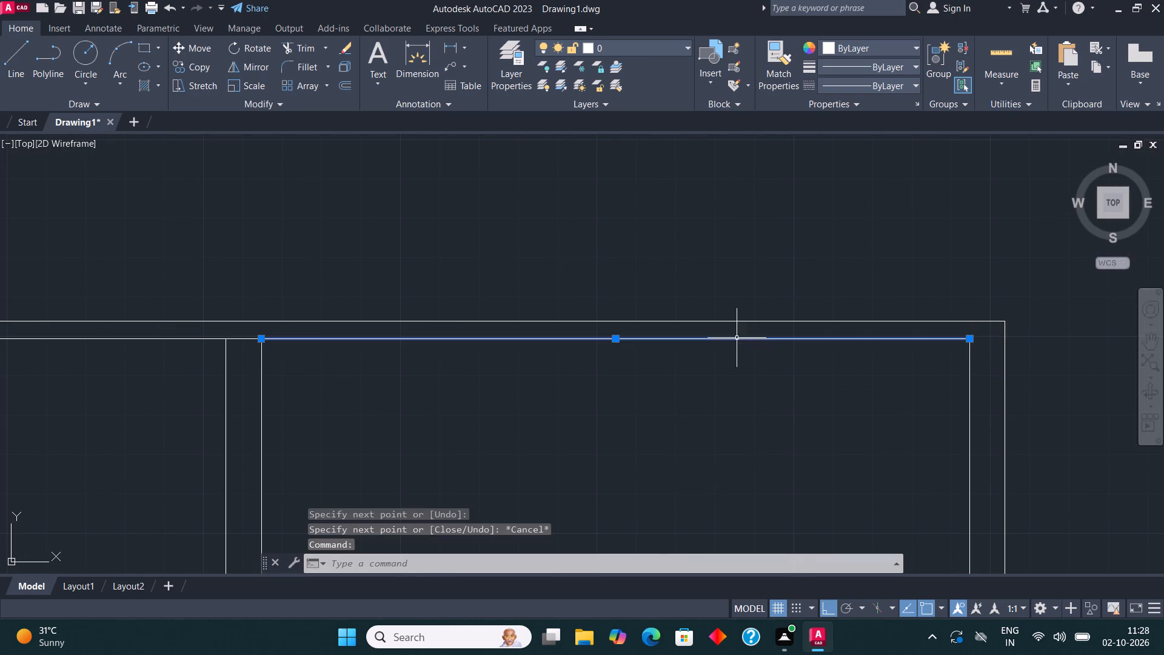
scroll(698, 297, "down", 2)
left_click(194, 41)
scroll(664, 336, "up", 2)
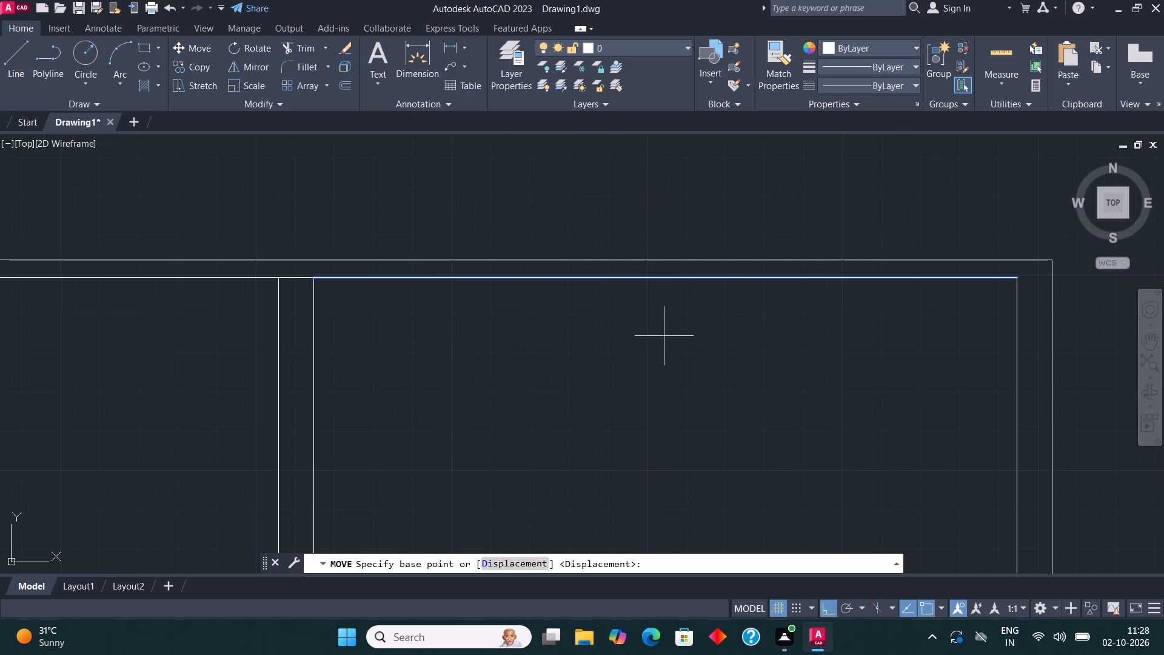
left_click(624, 275)
type("4.5\"")
key("Return")
key("Escape")
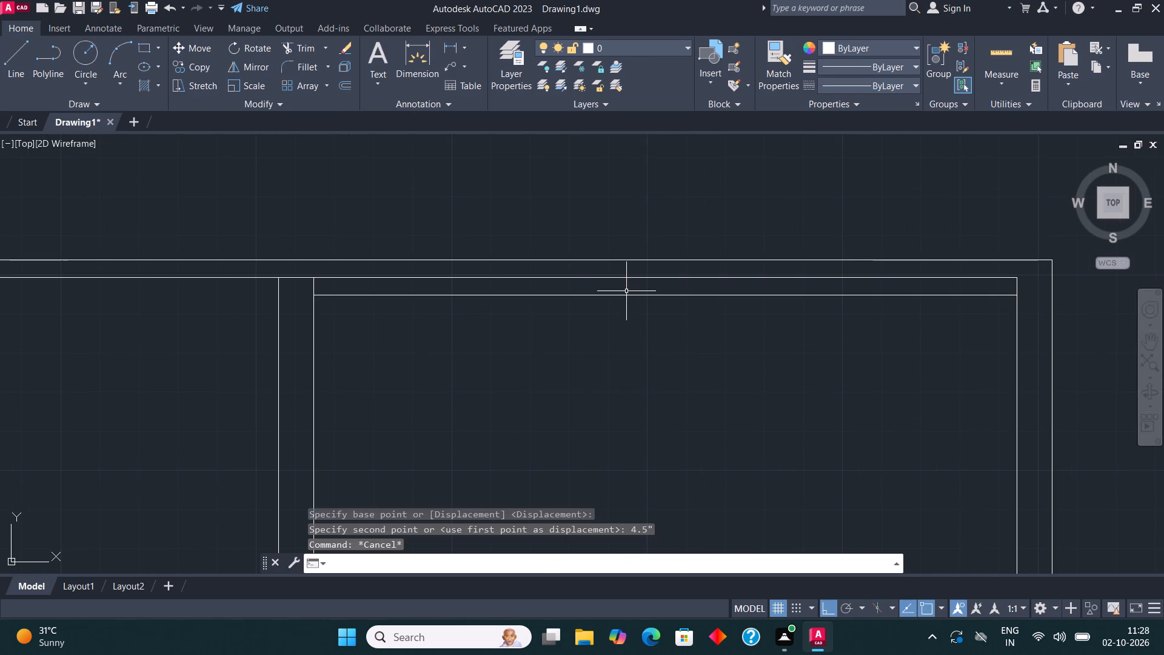
Trim the old inner top wall line between the third room and right wall, plus the stub above the moved line.
left_click(628, 280)
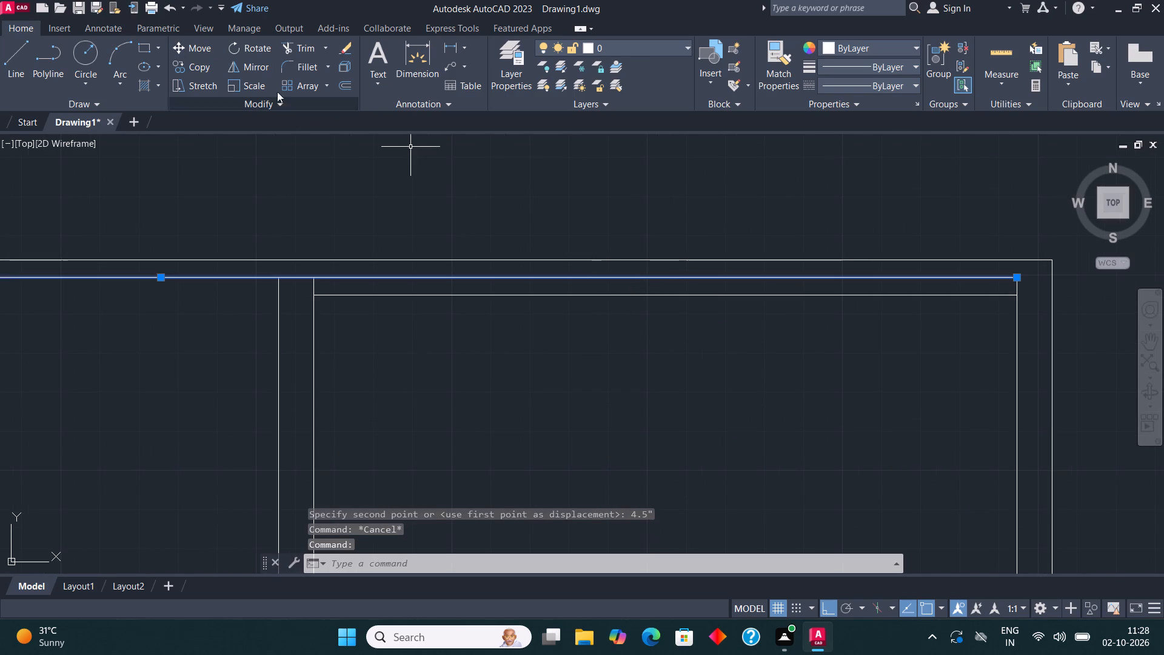
key("Escape")
left_click(301, 53)
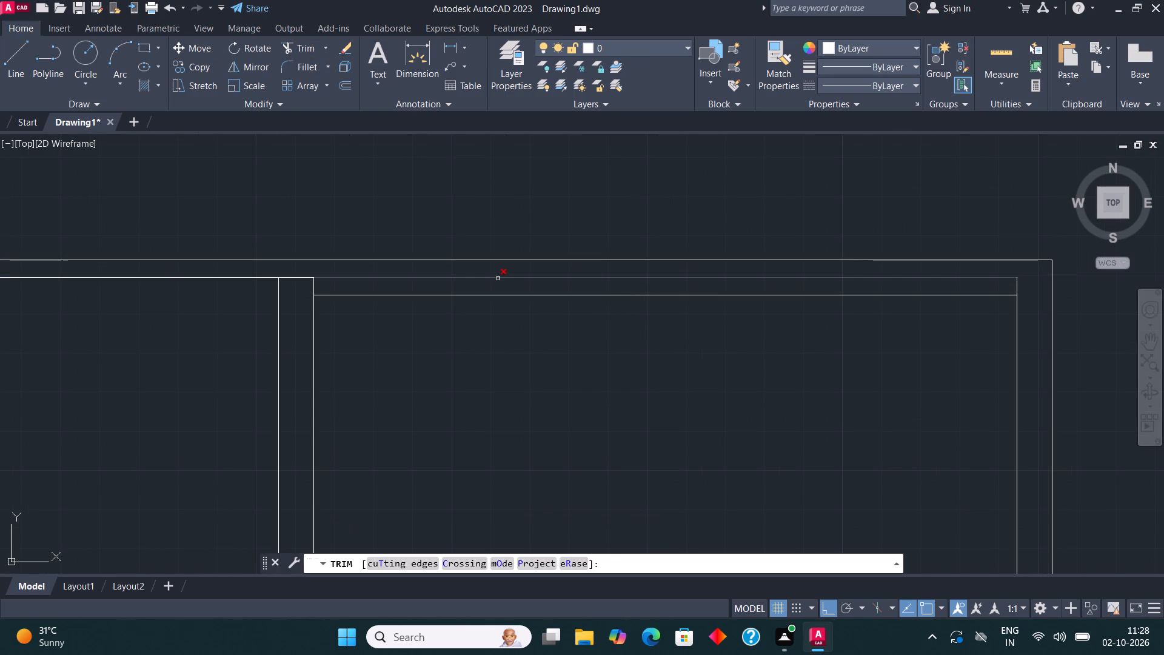
left_click(498, 278)
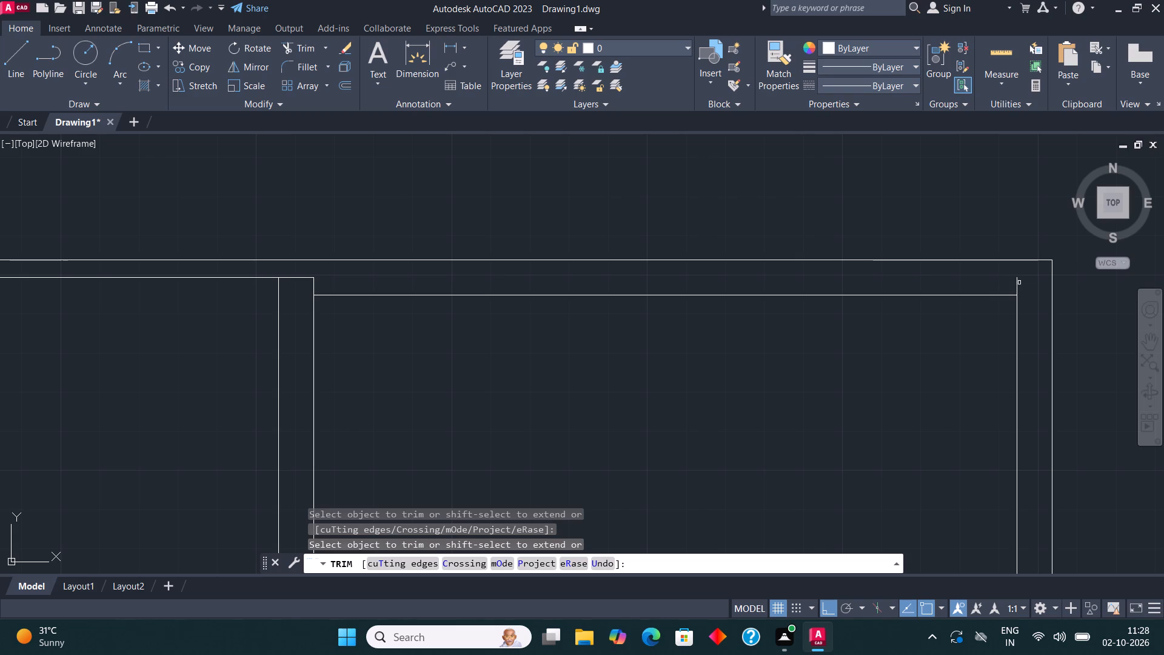
left_click(1019, 283)
left_click(997, 287)
left_click(922, 284)
key("Escape")
Draw the fourth room's left line 13'3" down from the moved top line's left end, and its bottom line 15' to the right wall.
scroll(462, 226, "down", 3)
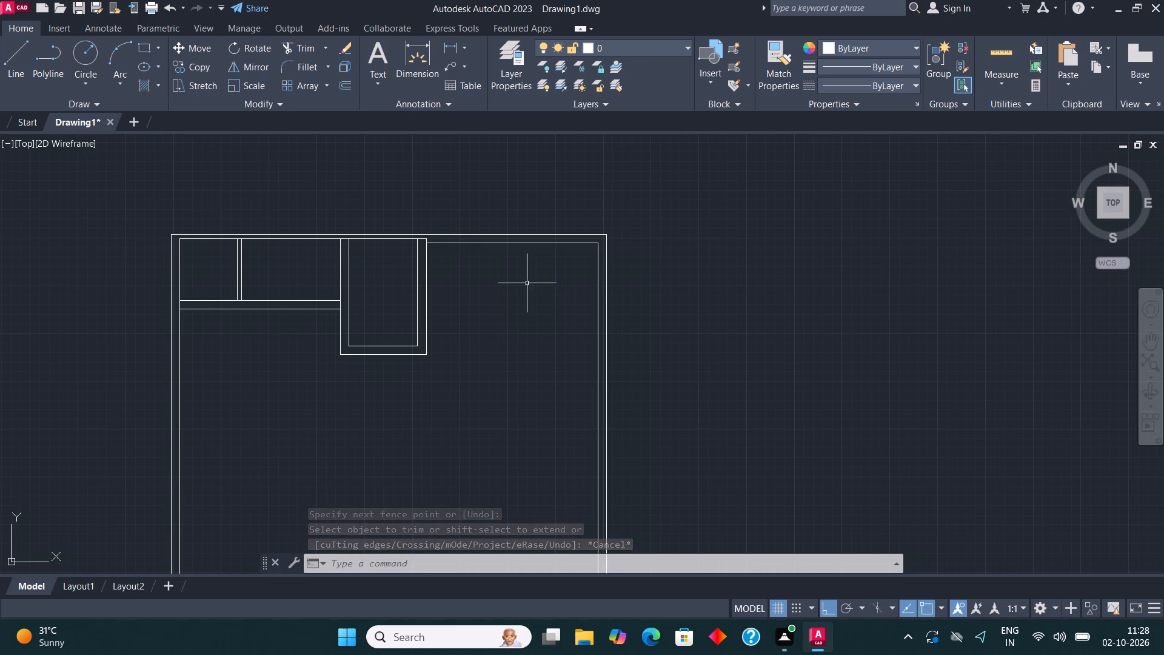
middle_click_drag(551, 292, 622, 329)
left_click(10, 41)
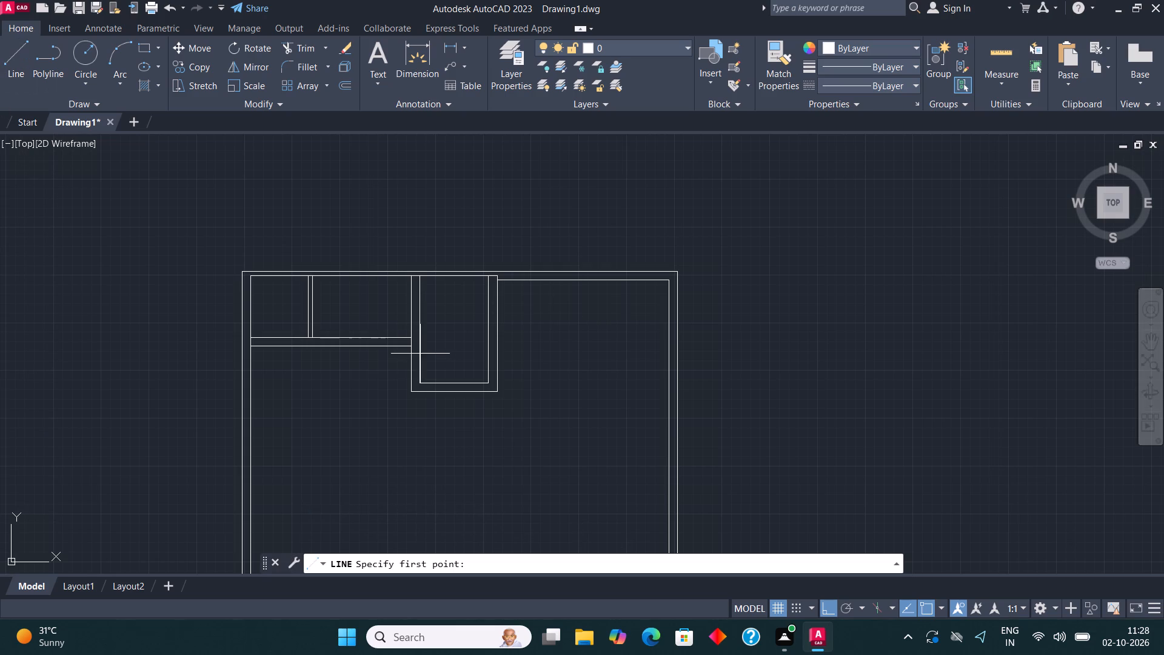
scroll(515, 327, "up", 2)
left_click(464, 210)
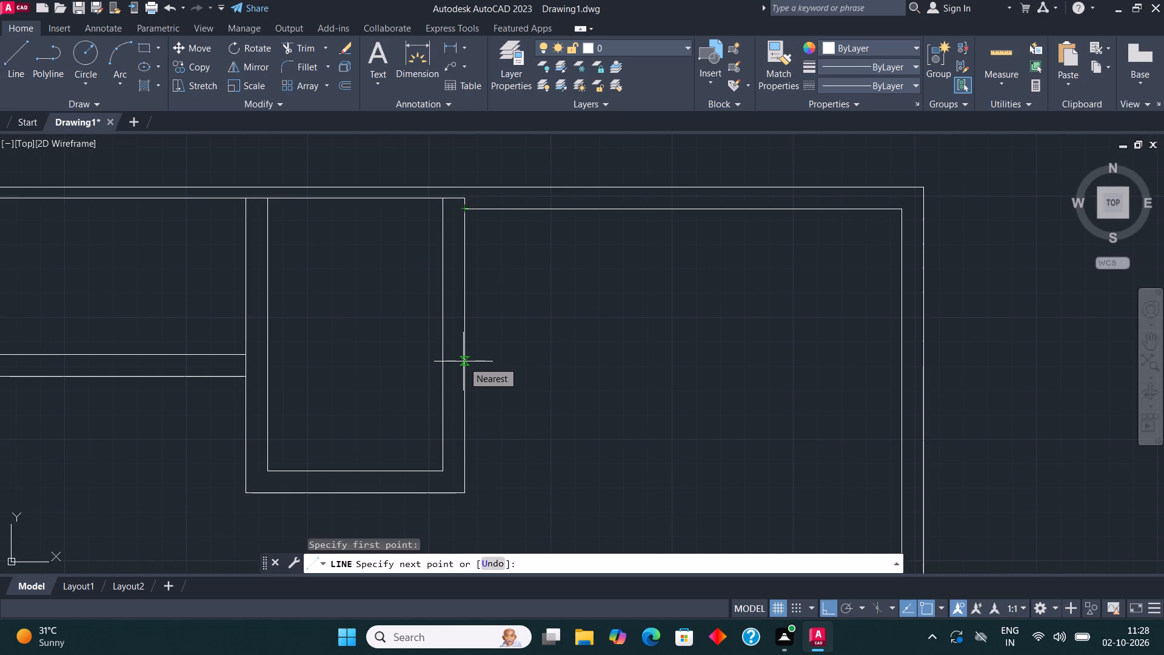
type("13'3\"")
key("Return")
scroll(463, 361, "down", 2)
scroll(501, 438, "up", 1)
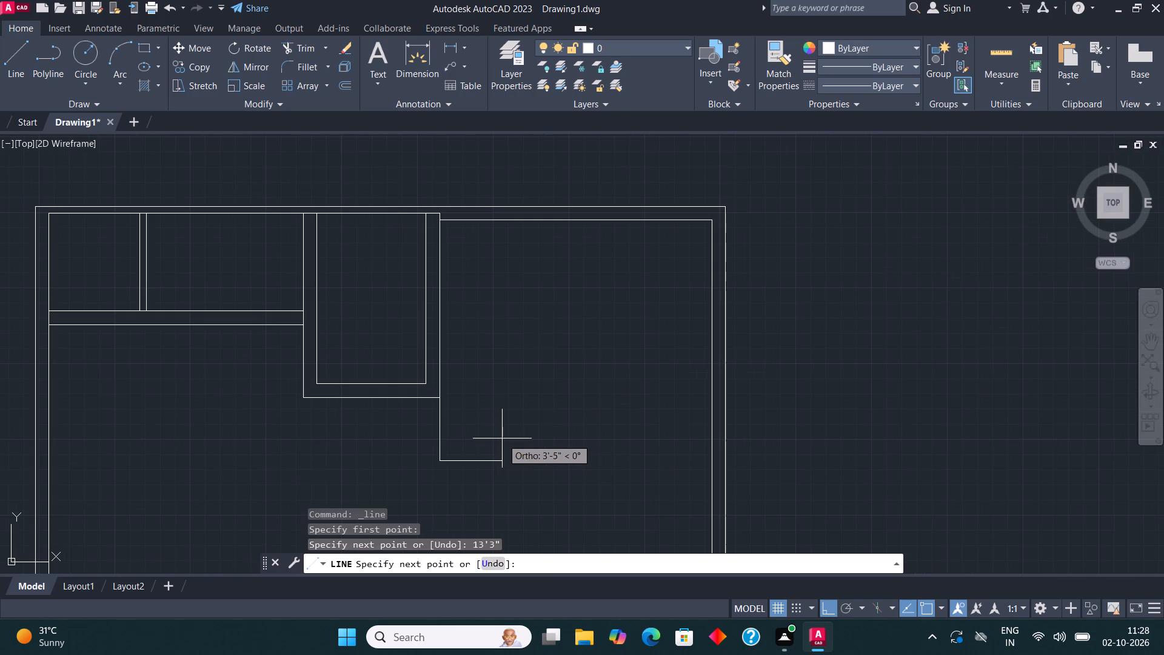
type("15'")
key("Return")
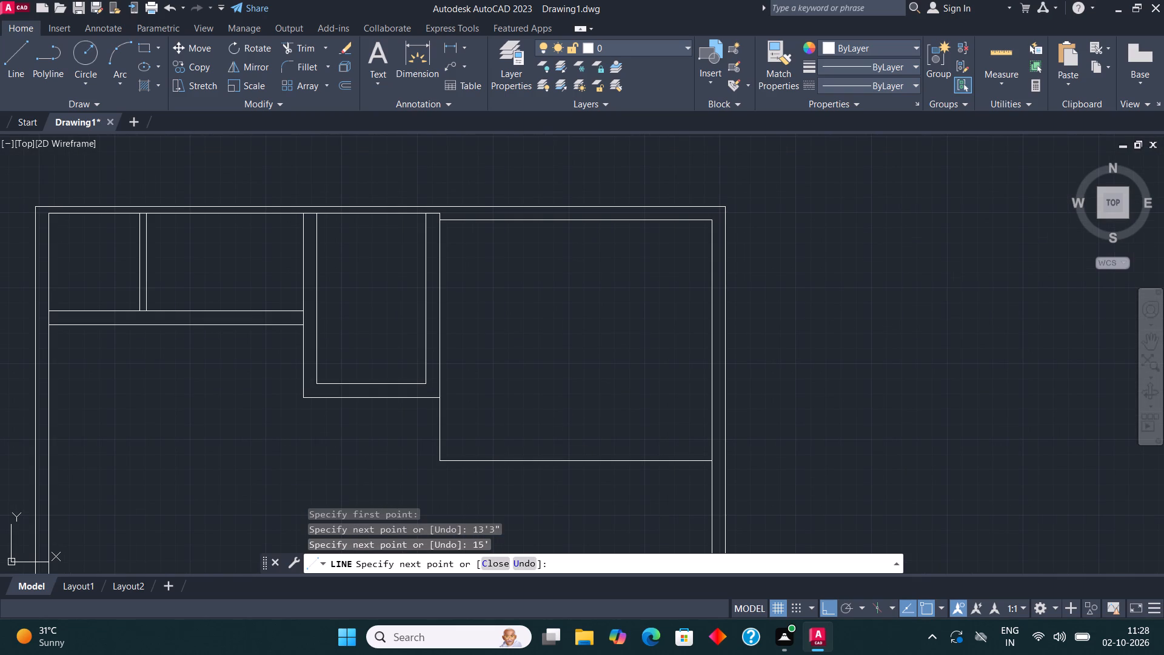
key("Escape")
Offset the fourth room's bottom and left lines 9" outward.
scroll(548, 326, "down", 1)
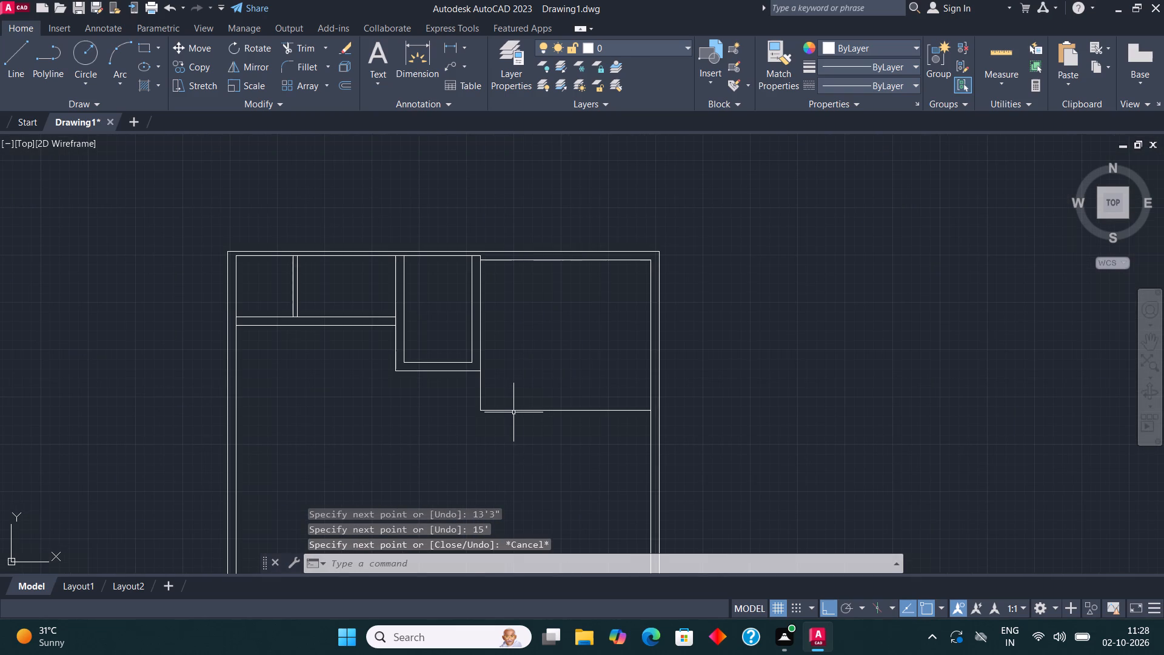
scroll(512, 415, "up", 2)
left_click_drag(499, 426, 461, 400)
left_click(343, 372)
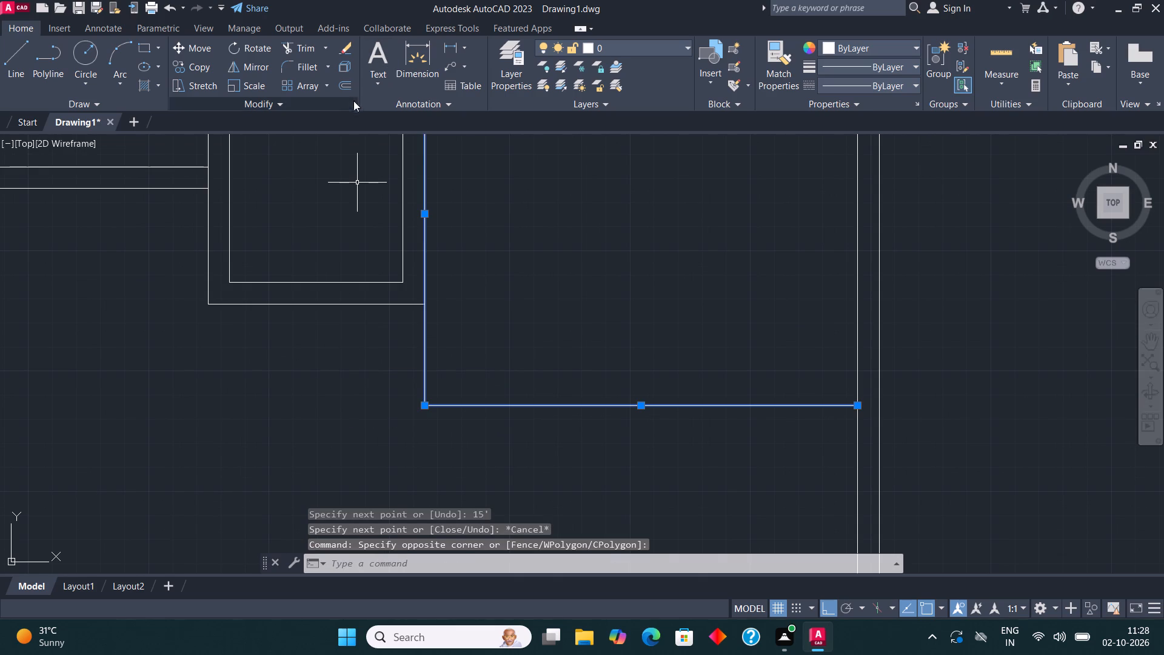
left_click(355, 90)
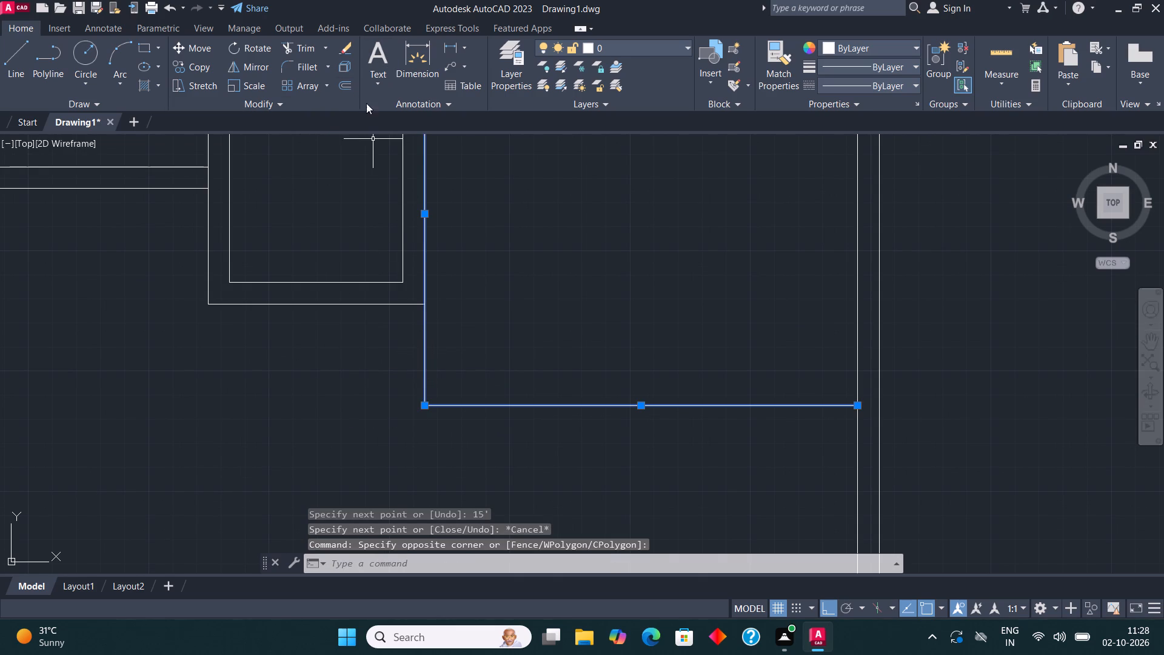
left_click(347, 86)
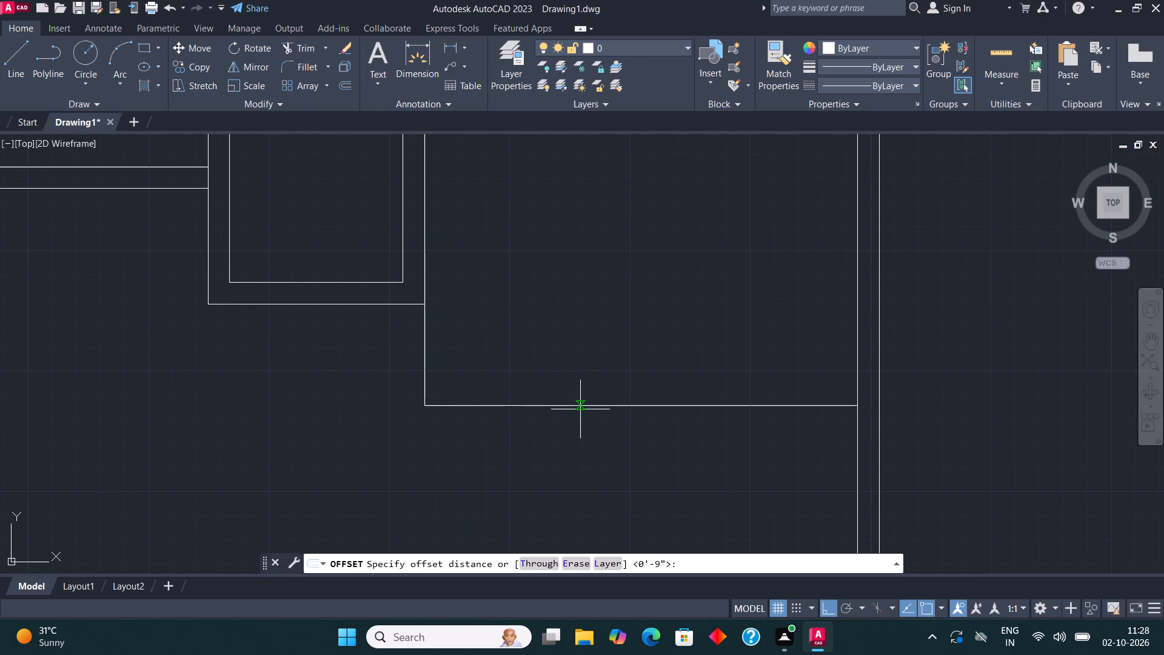
left_click(578, 415)
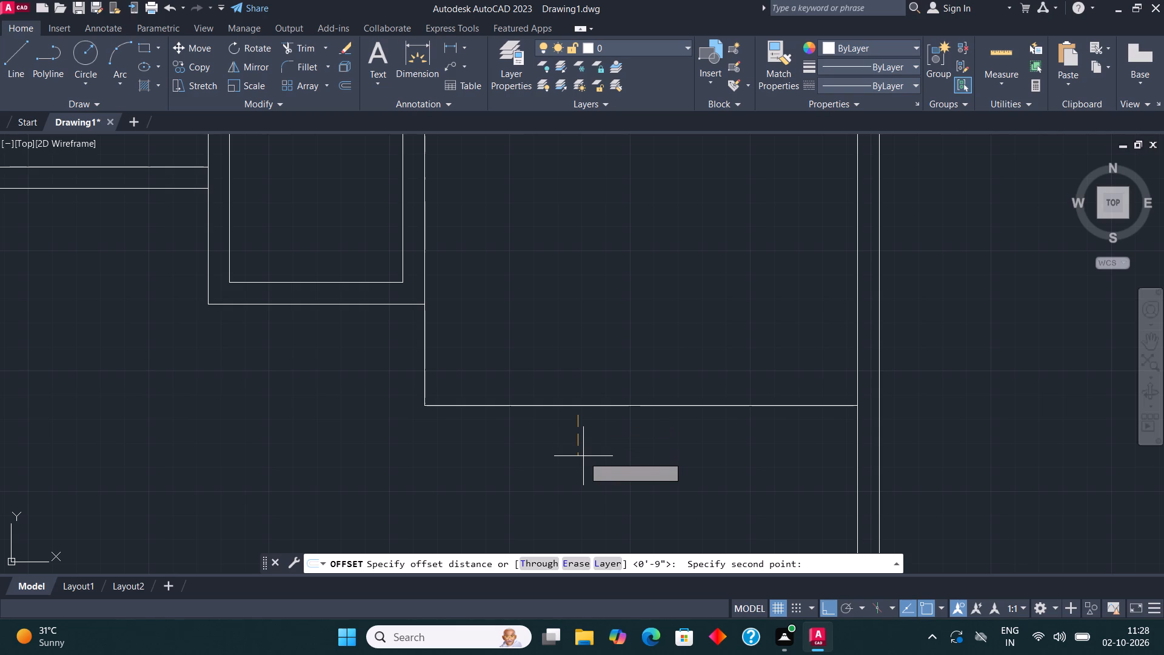
key("9")
key("shift+quotedbl")
key("Return")
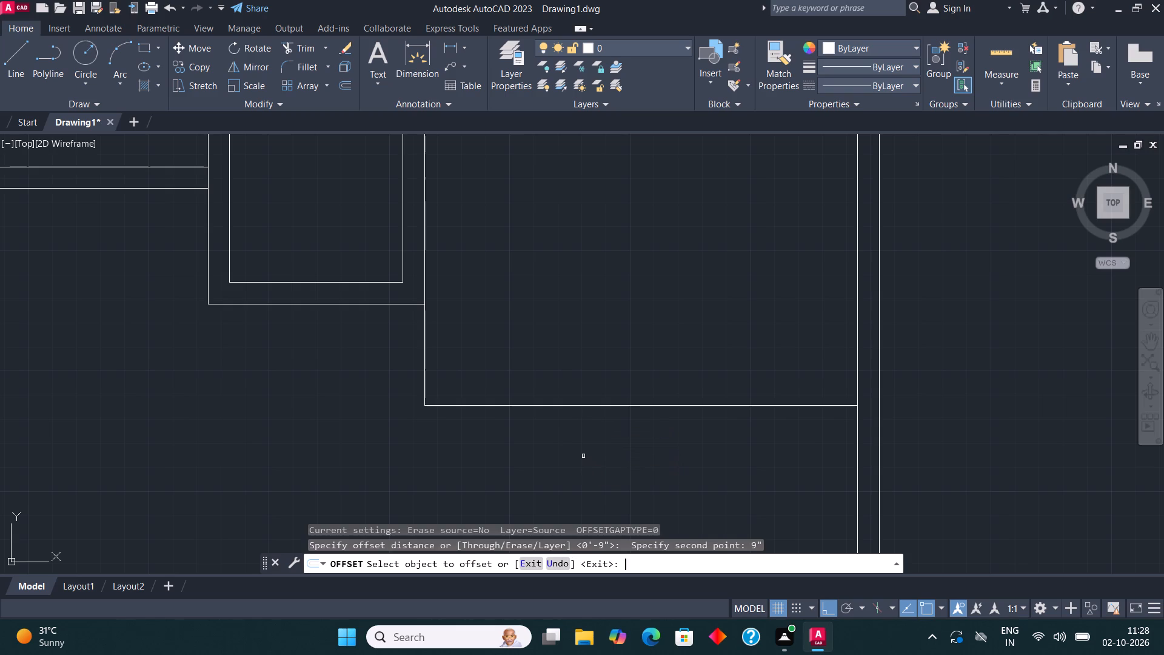
left_click(581, 403)
left_click(583, 431)
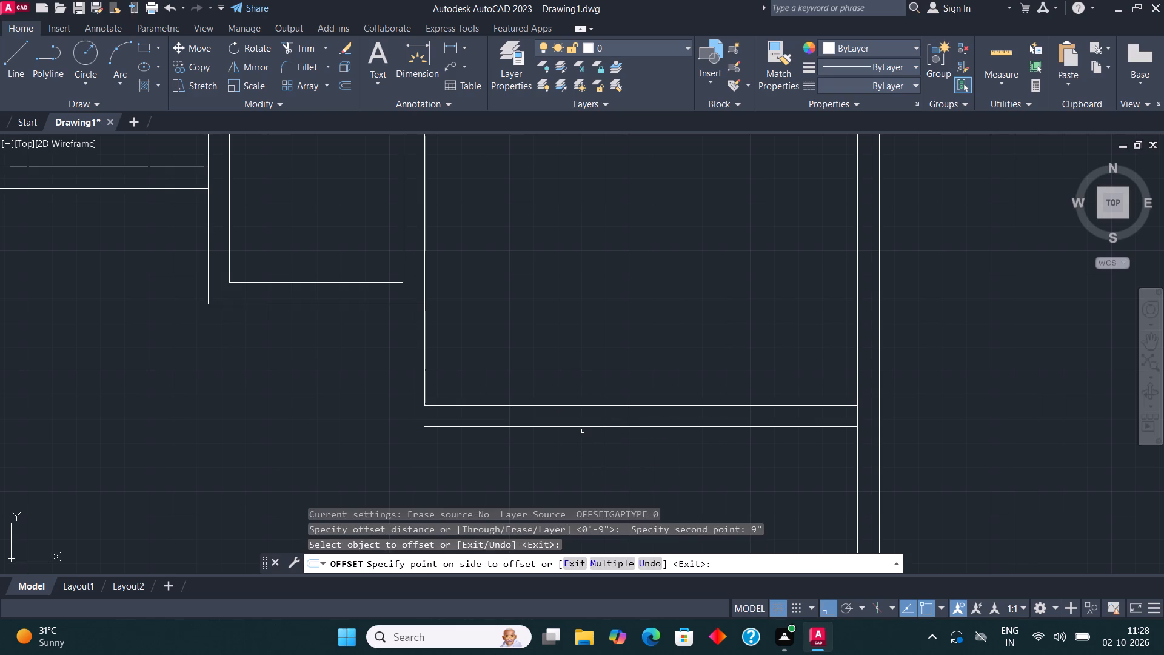
left_click(426, 362)
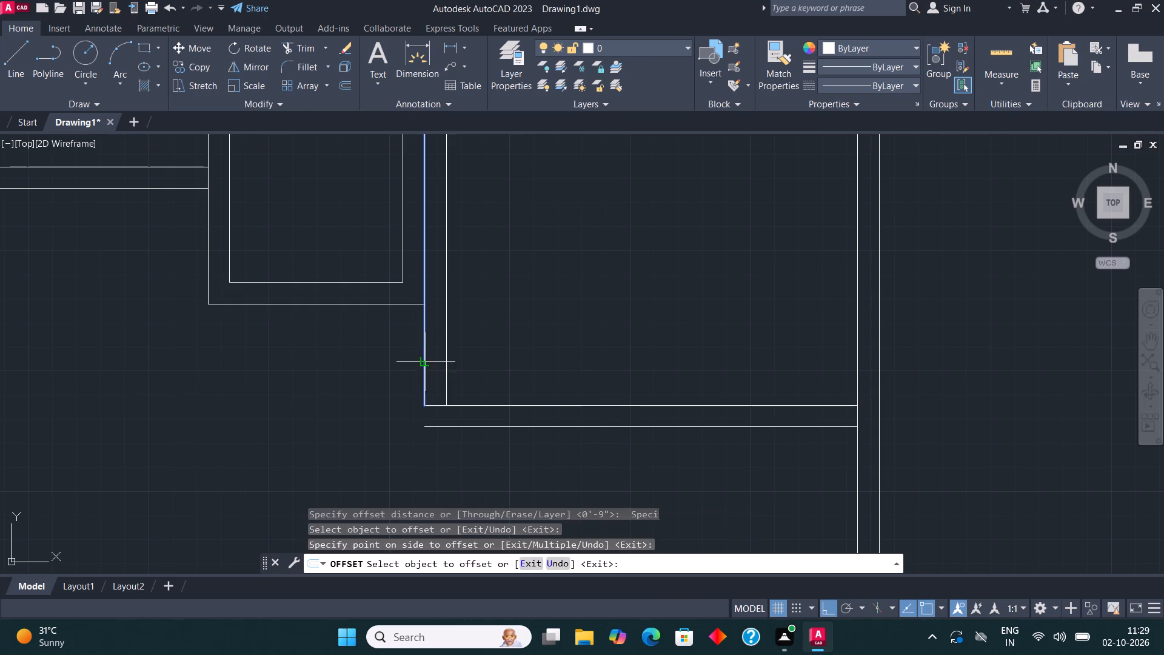
left_click(368, 369)
Fillet the fourth room's two outer offset lines into a square bottom-left corner.
left_click(307, 63)
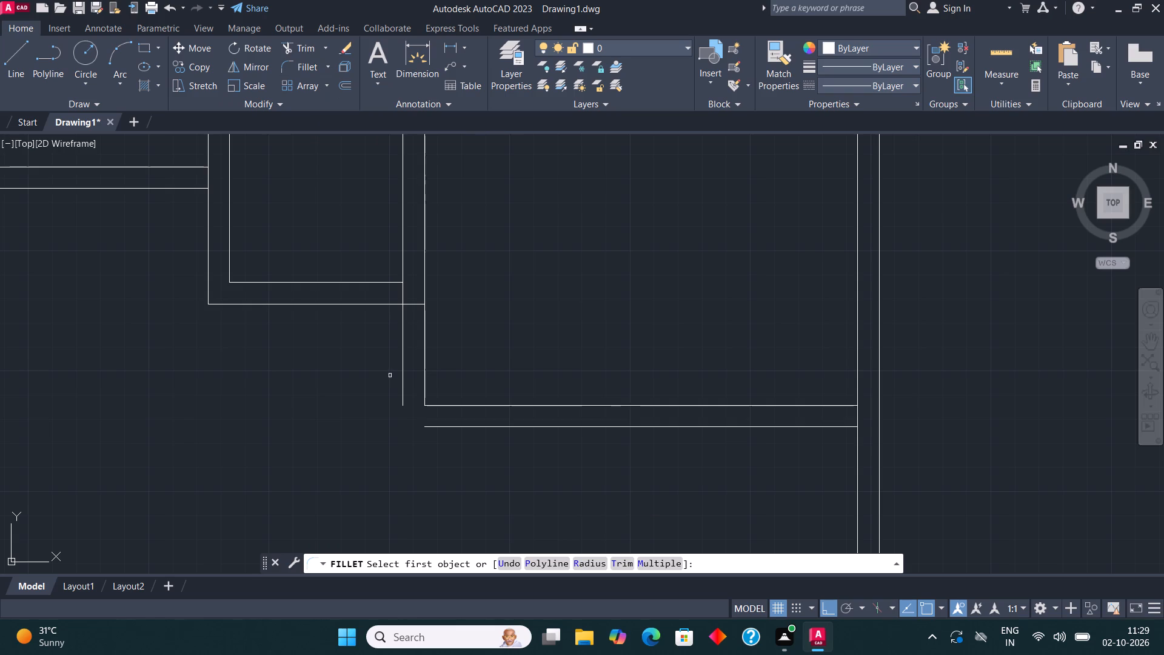
left_click(402, 391)
left_click(473, 428)
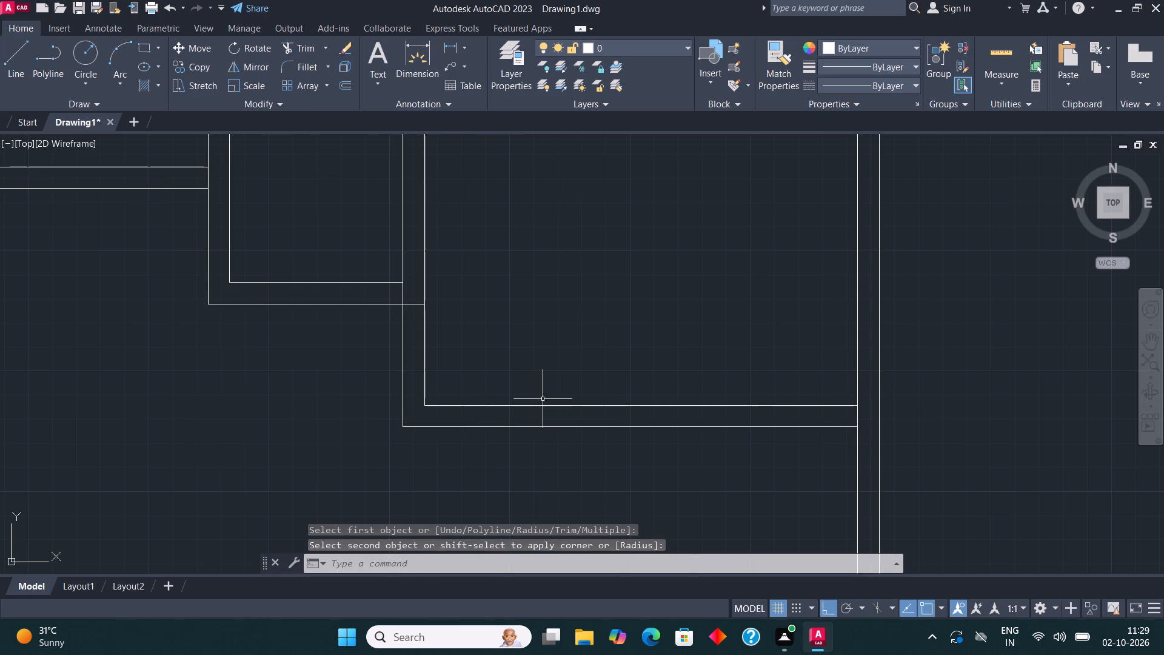
Trim the end of the third room's outer bottom line that crosses the fourth room's left wall.
scroll(565, 381, "down", 3)
scroll(523, 363, "up", 3)
left_click(307, 51)
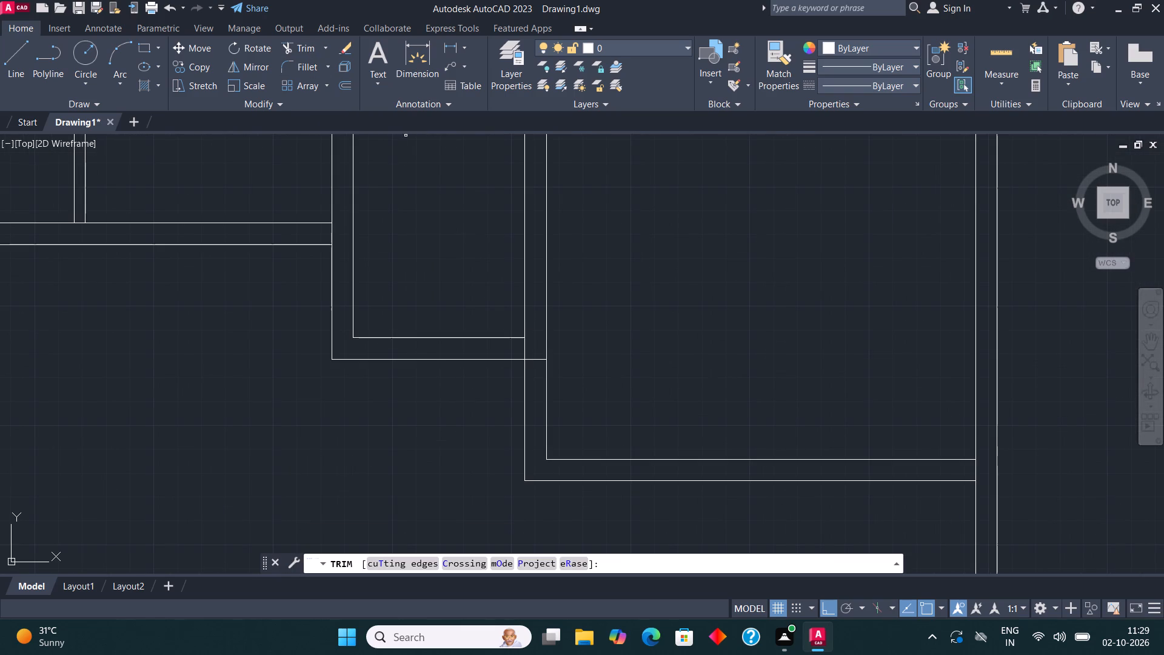
left_click(539, 359)
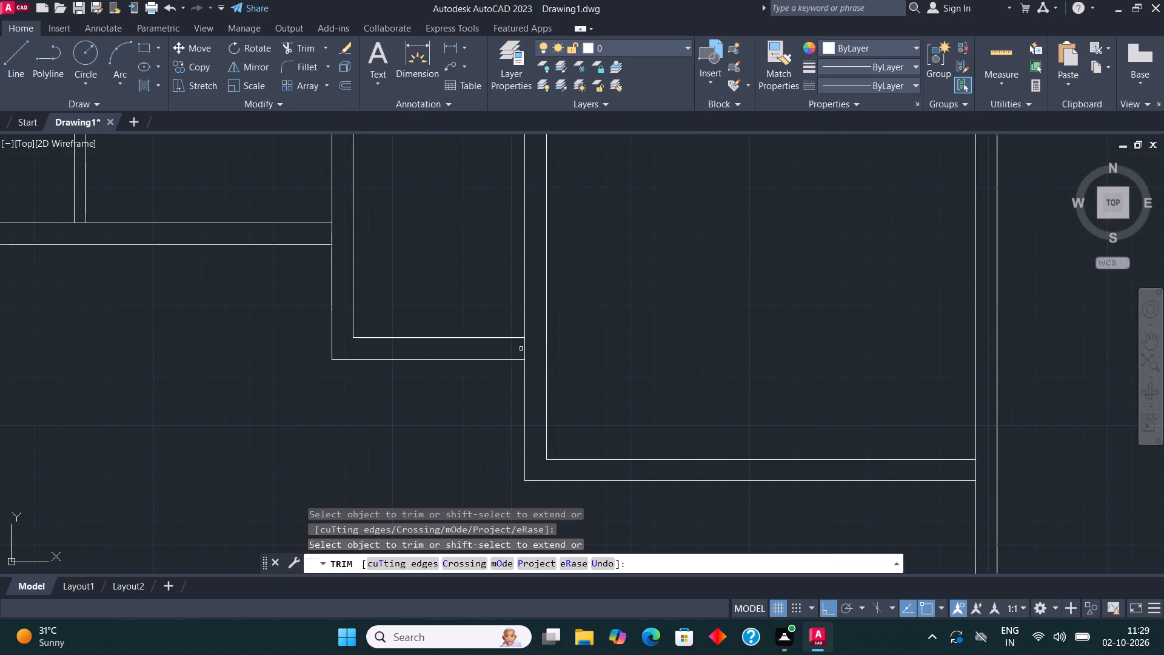
scroll(428, 309, "down", 3)
key("Escape")
Draw a 5' by 5' room outline below the fourth room's outer bottom line, against the inner right wall line.
middle_click_drag(604, 353, 624, 296)
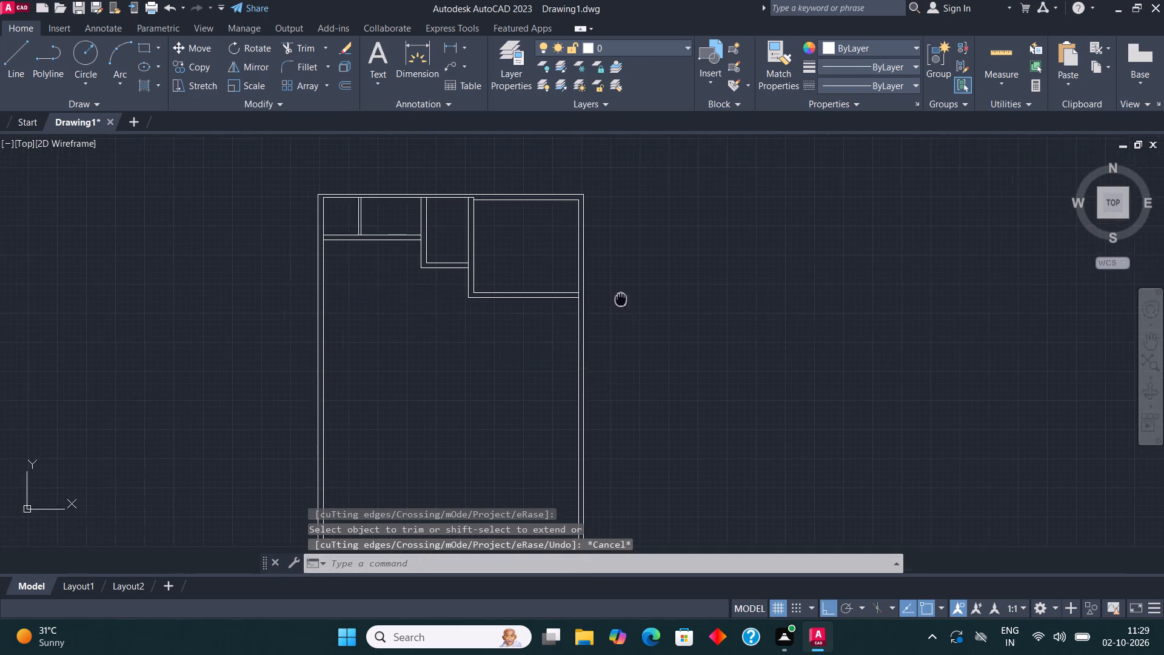
middle_click_drag(624, 296, 630, 290)
scroll(561, 287, "up", 3)
left_click(8, 52)
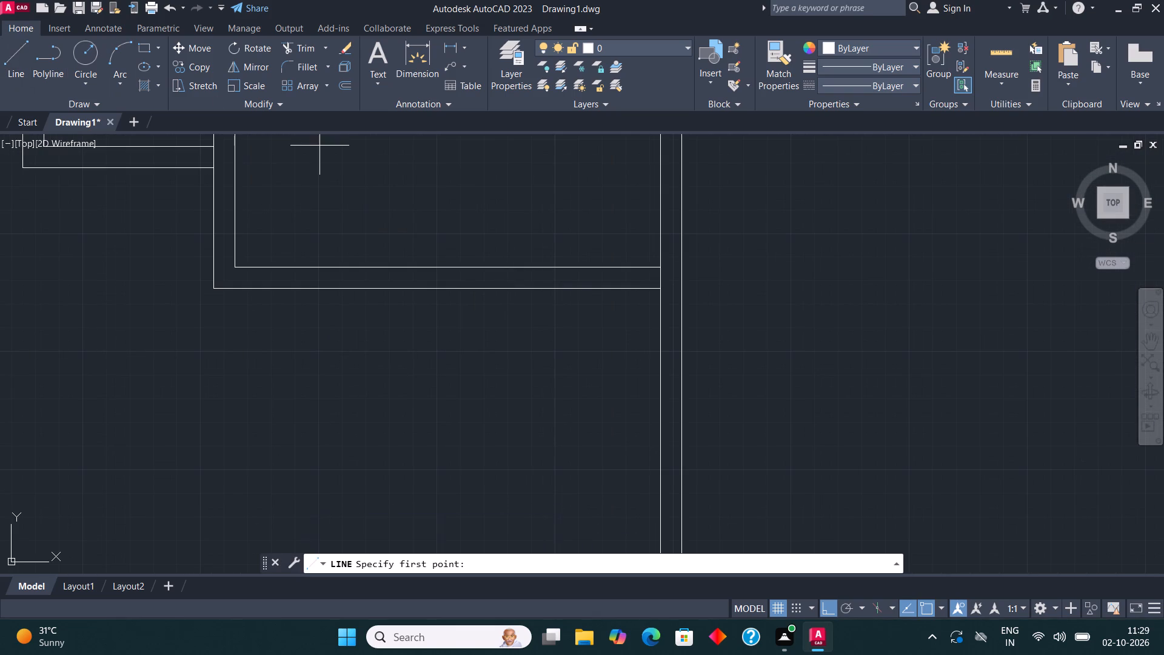
scroll(568, 292, "up", 1)
left_click(710, 284)
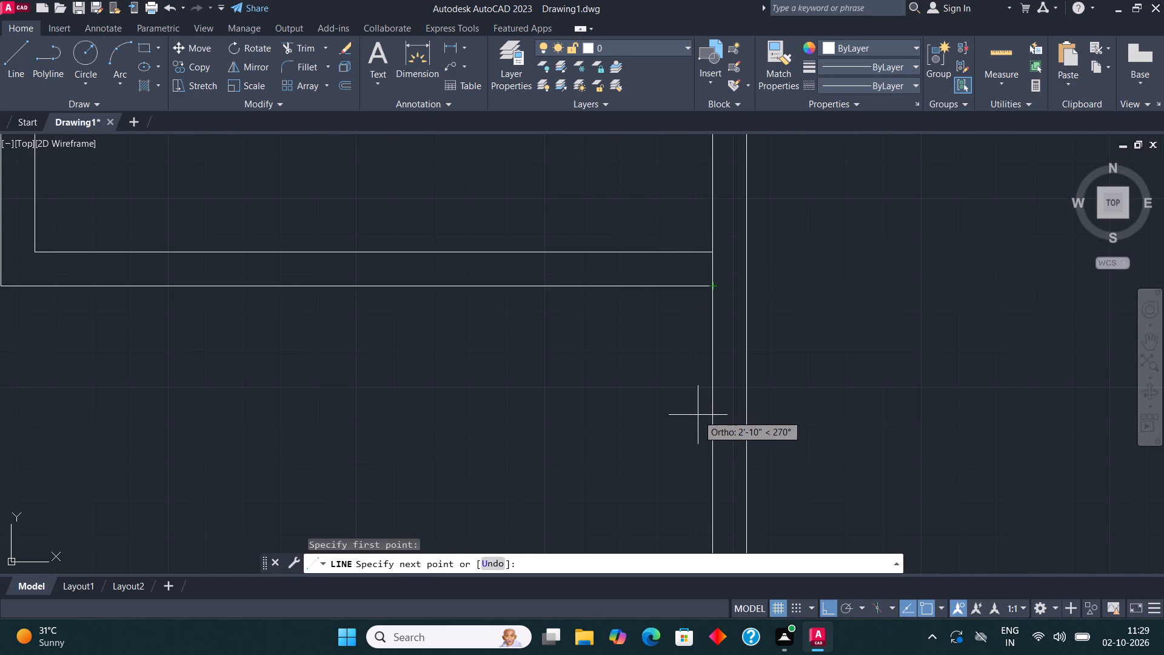
type("5'")
key("Return")
scroll(700, 378, "down", 2)
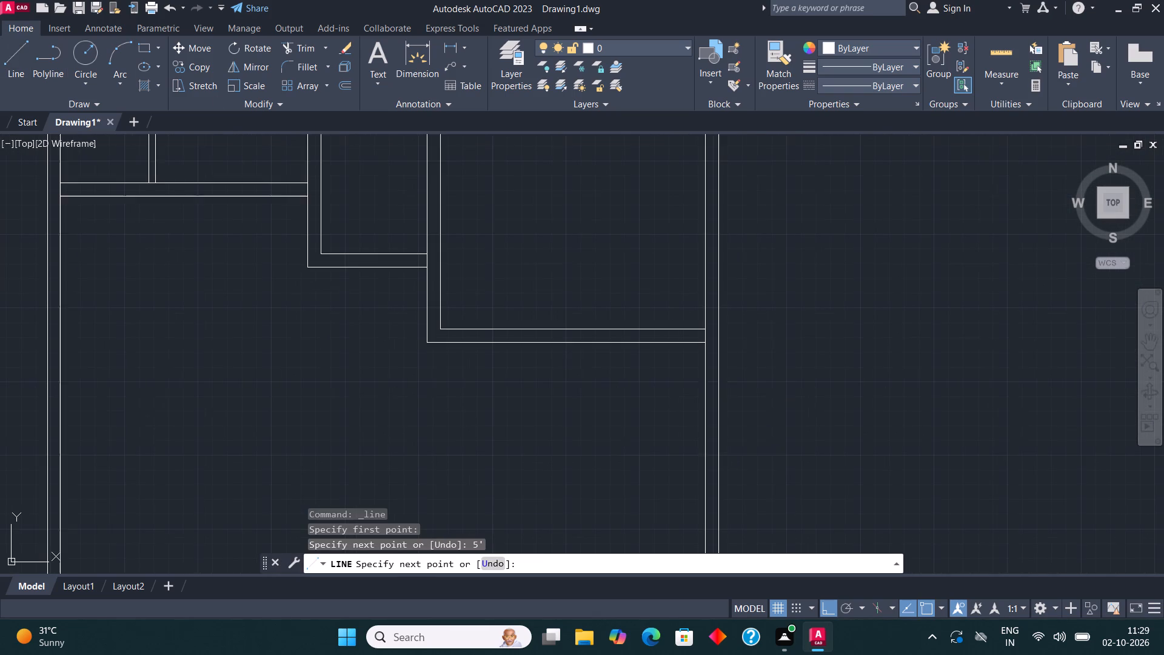
scroll(682, 430, "up", 2)
type("5'")
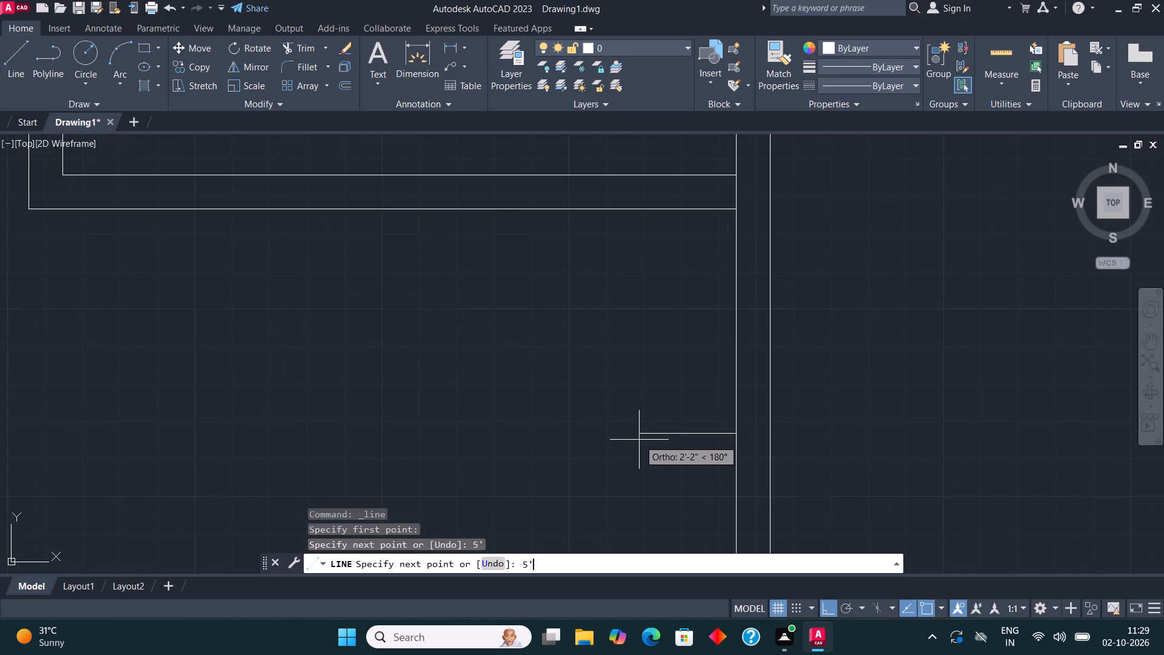
key("Return")
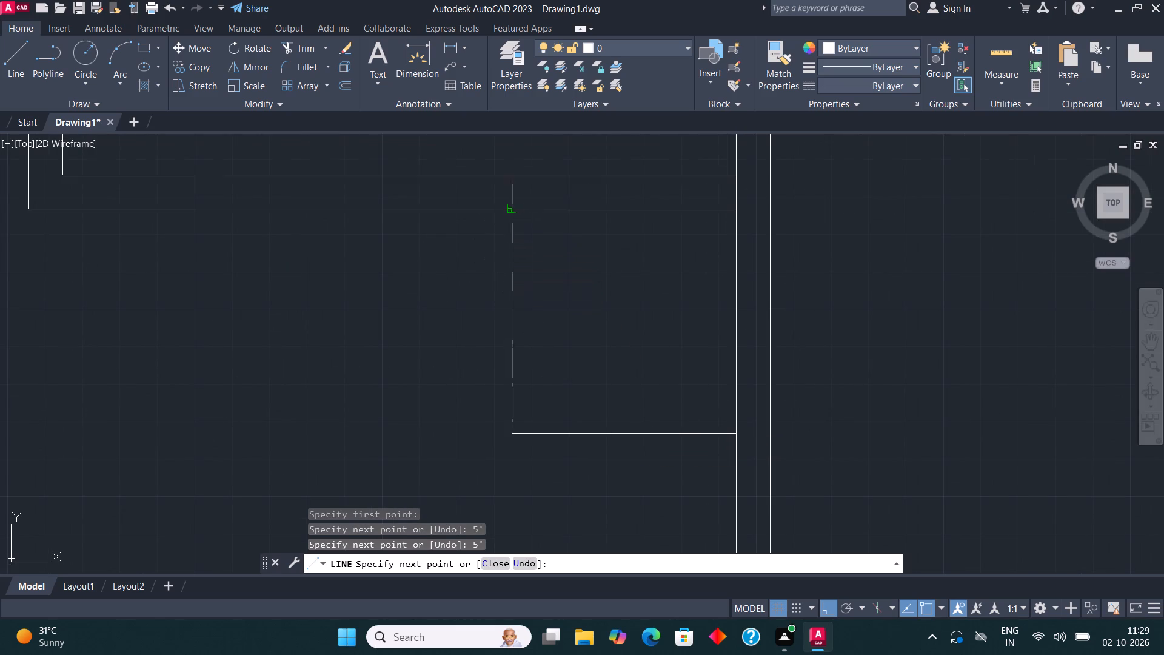
left_click(512, 210)
key("Escape")
Offset the 5' by 5' room's left and bottom lines 4.5" outward.
left_click_drag(560, 492, 555, 485)
left_click(424, 353)
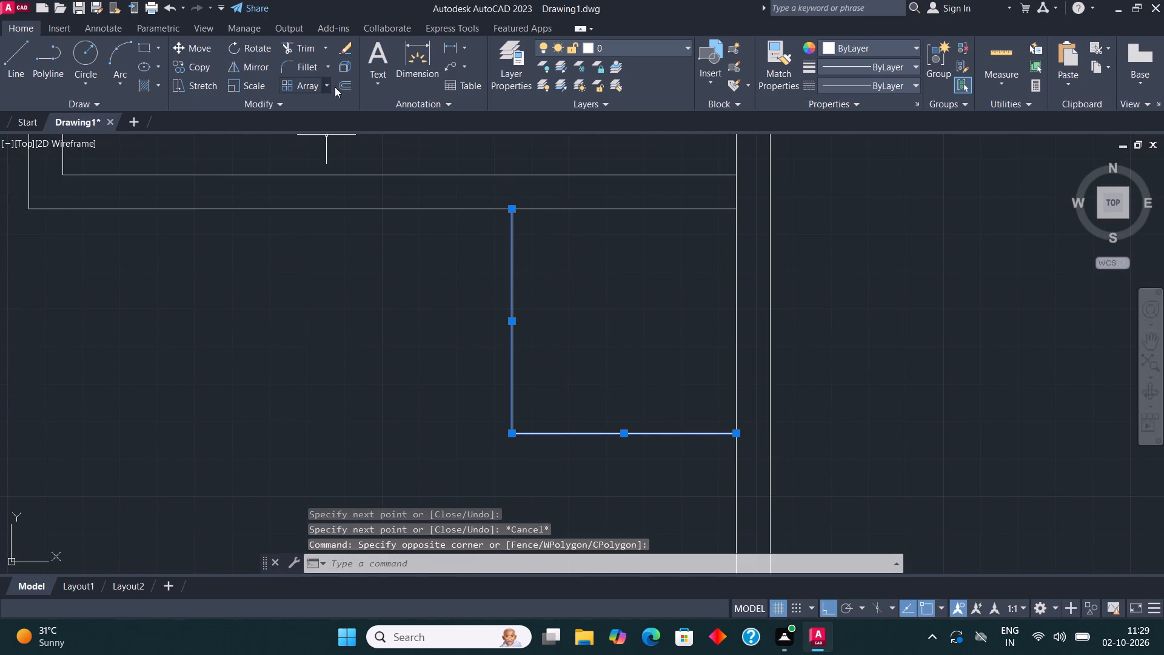
left_click(341, 87)
left_click(514, 333)
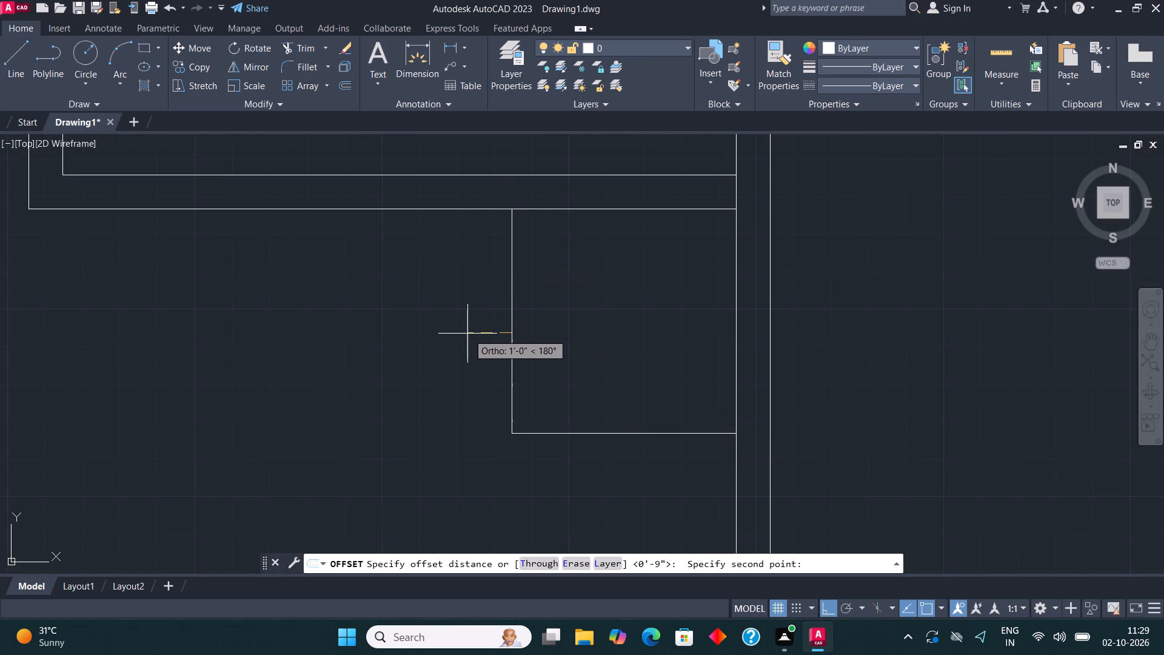
type("4.5\"")
key("Return")
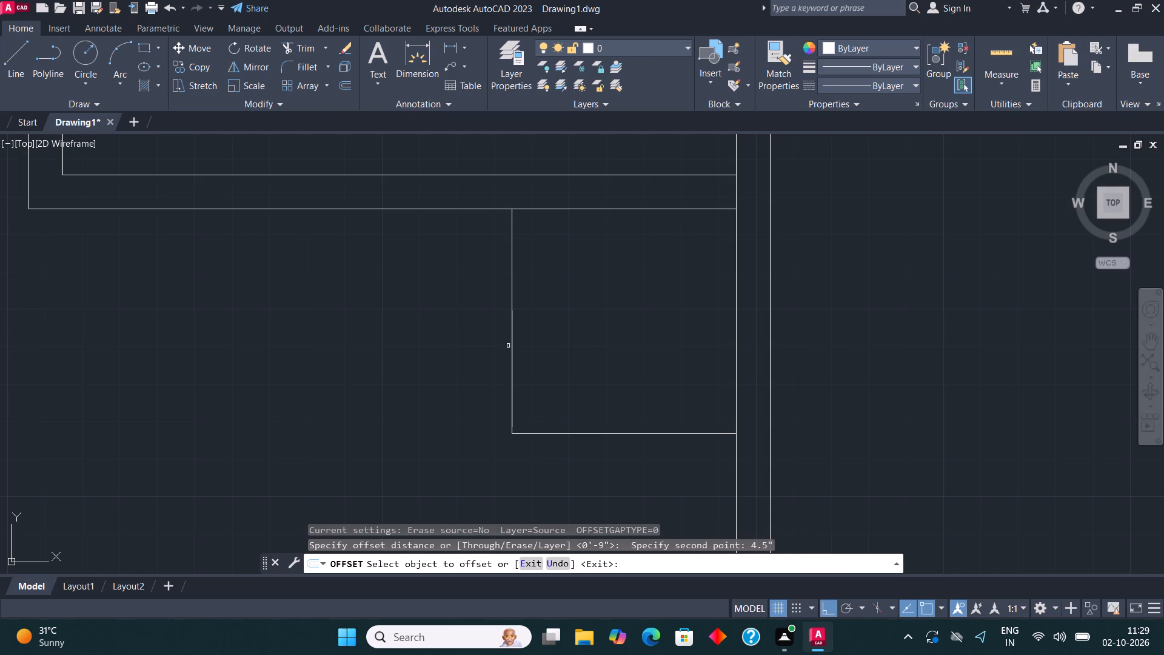
left_click(513, 347)
left_click(473, 327)
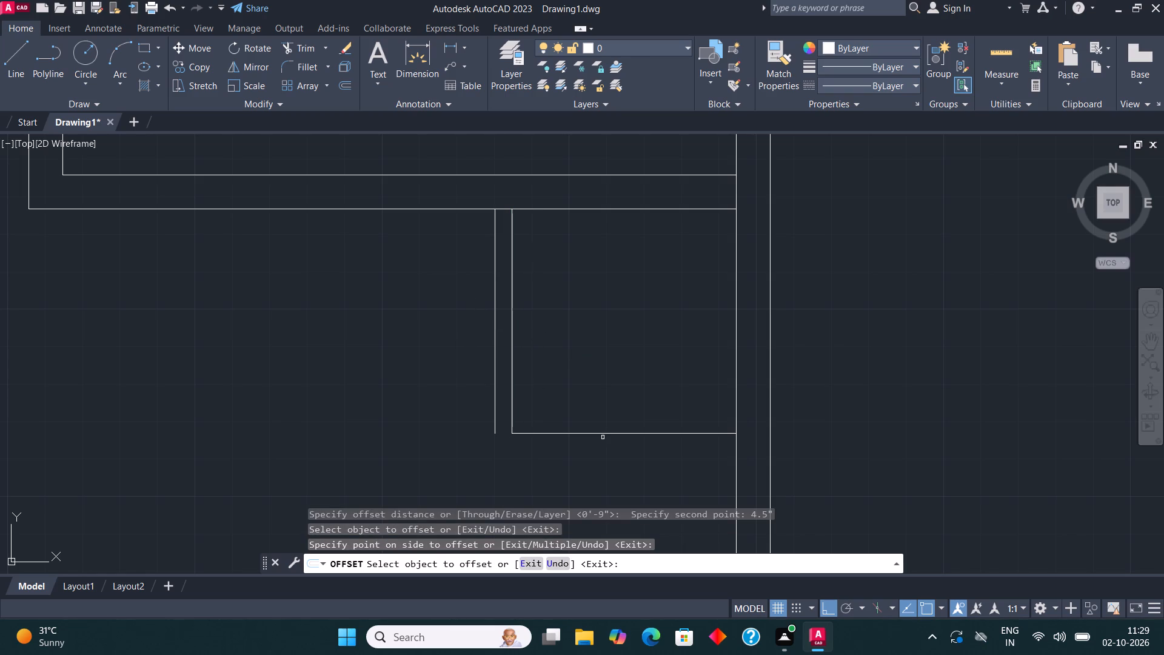
left_click(603, 434)
left_click(587, 446)
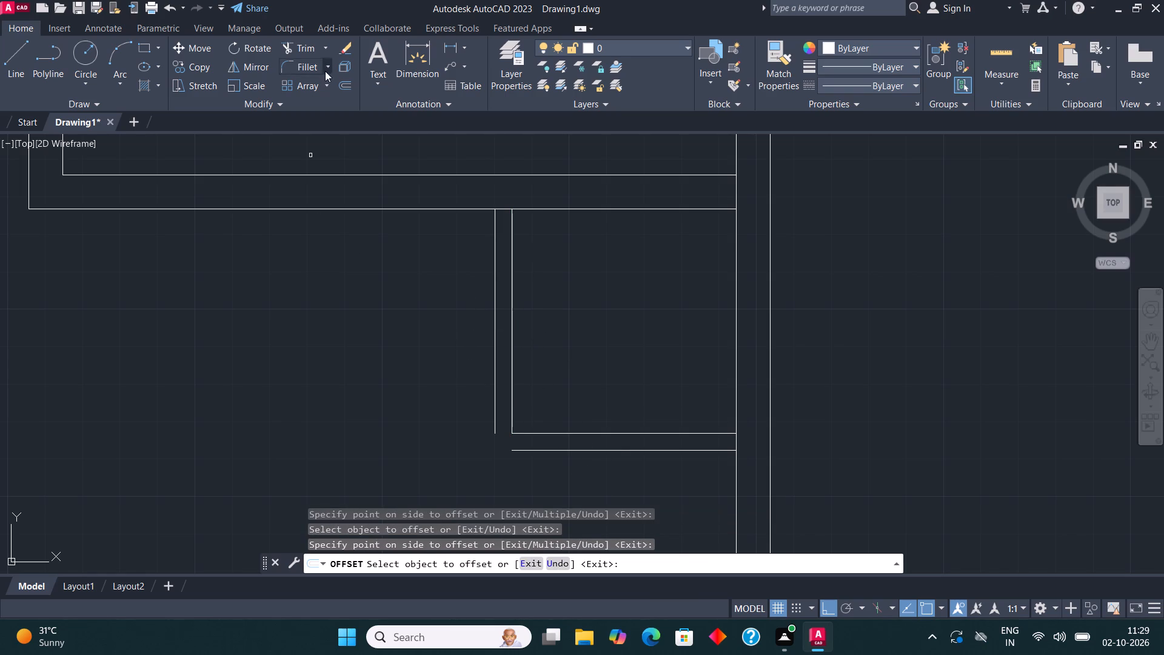
Fillet the small room's two outer offset lines into a square bottom-left corner.
left_click(307, 62)
left_click(497, 377)
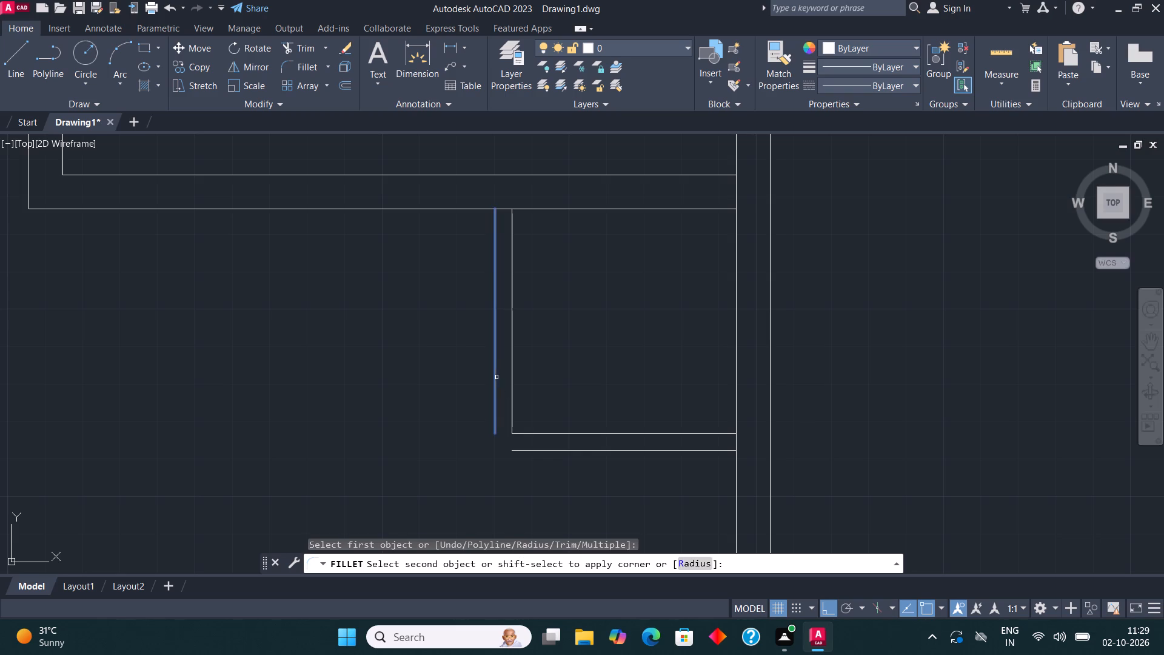
left_click(533, 452)
Draw a 4' by 5'4.5" room outline below the 5' by 5' room, from the inner right wall line up to its outer bottom-left corner.
scroll(616, 329, "down", 2)
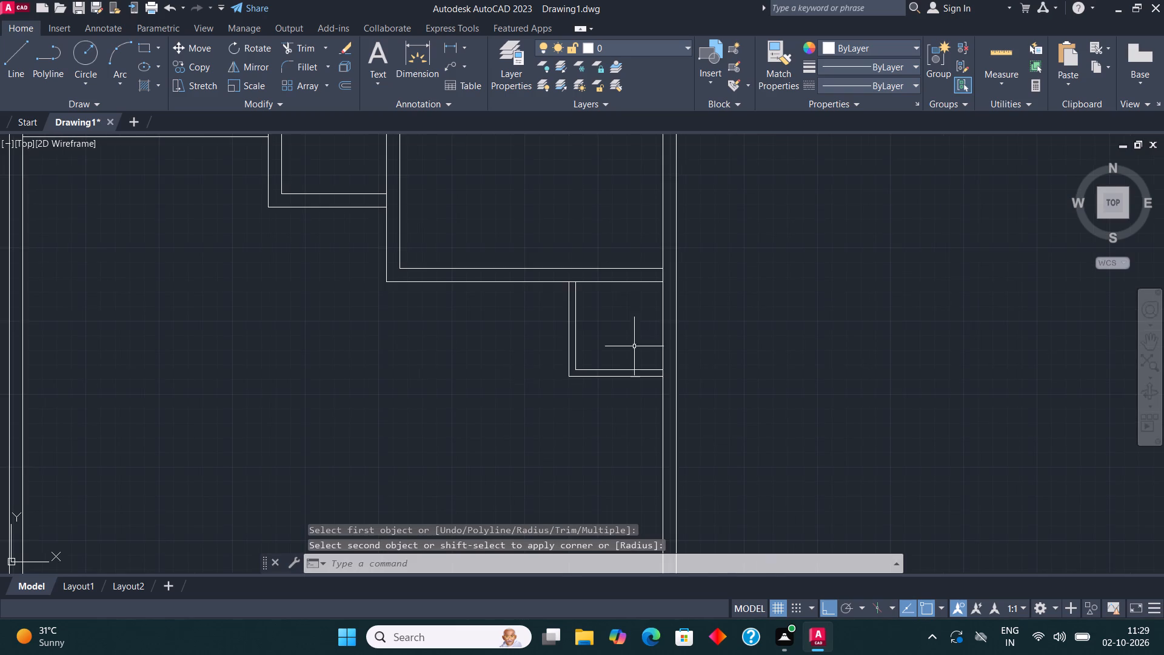
scroll(646, 360, "down", 1)
middle_click_drag(665, 360, 669, 338)
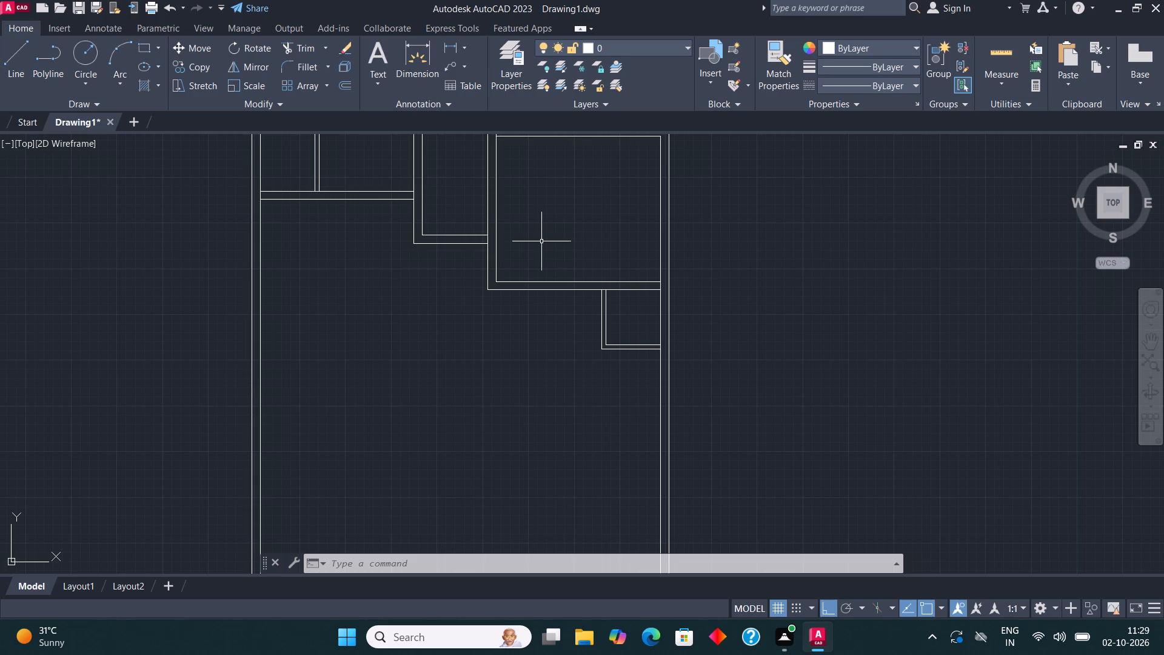
left_click(6, 51)
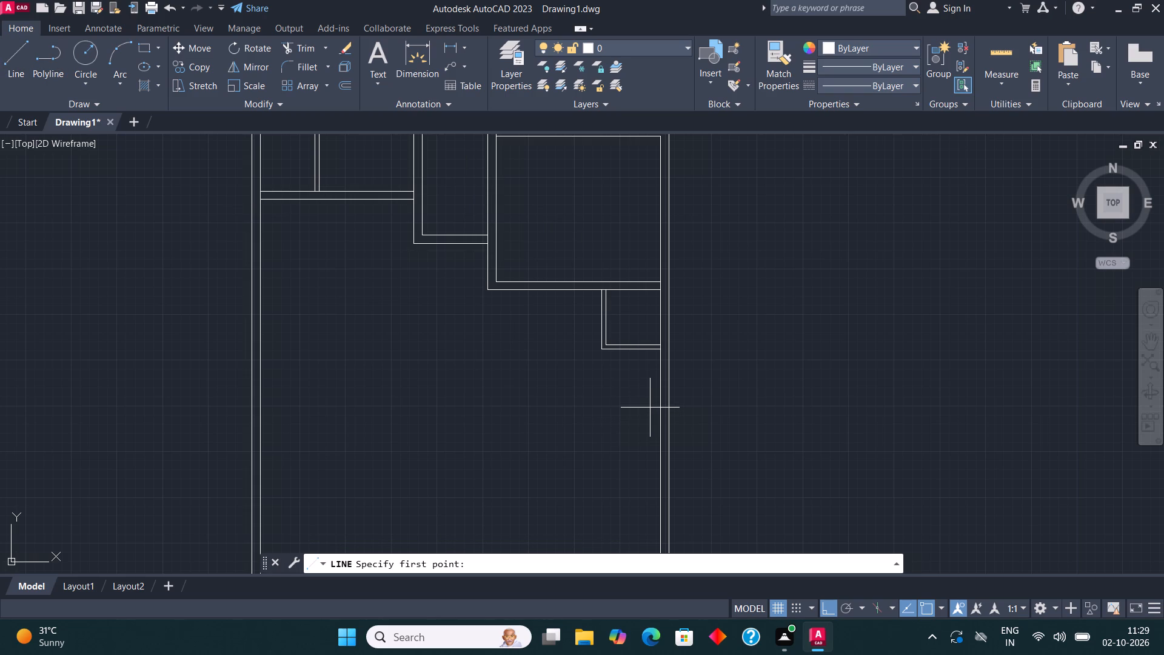
scroll(650, 406, "up", 2)
left_click(670, 262)
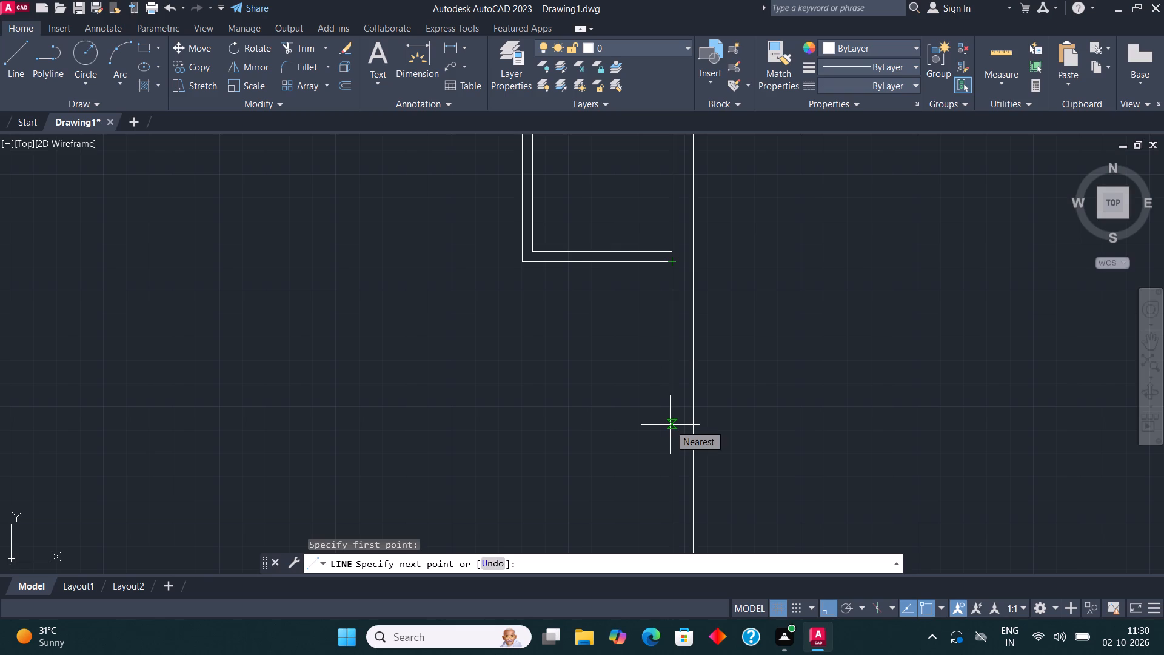
type("4'")
key("Return")
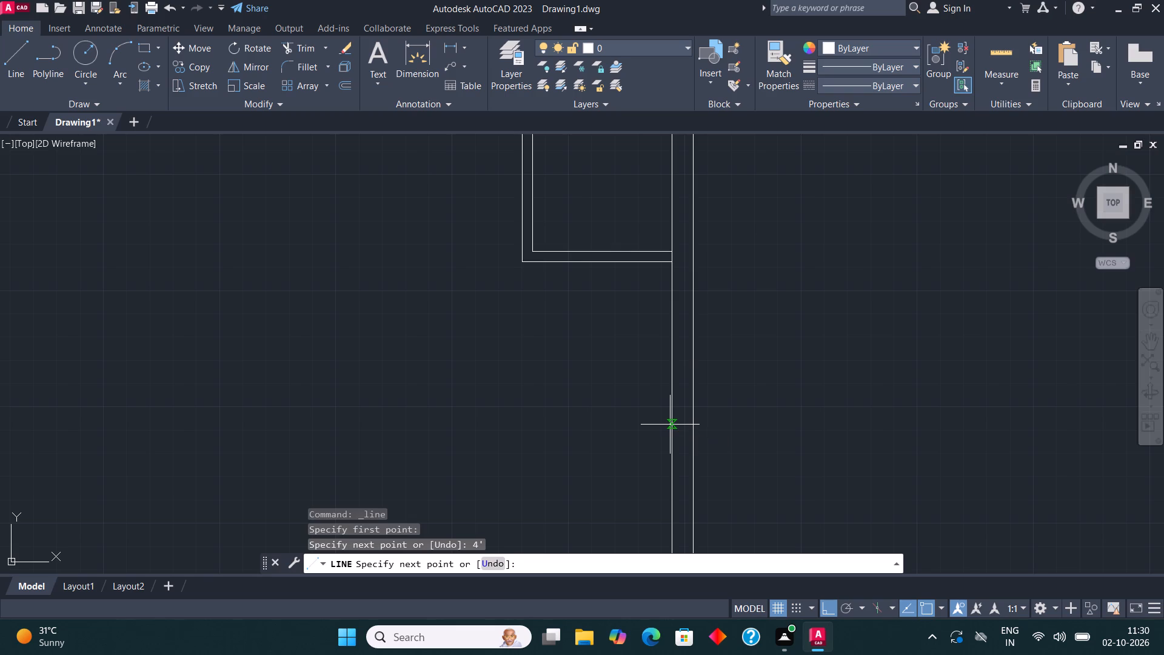
type("5'")
type("4.5\"")
key("Return")
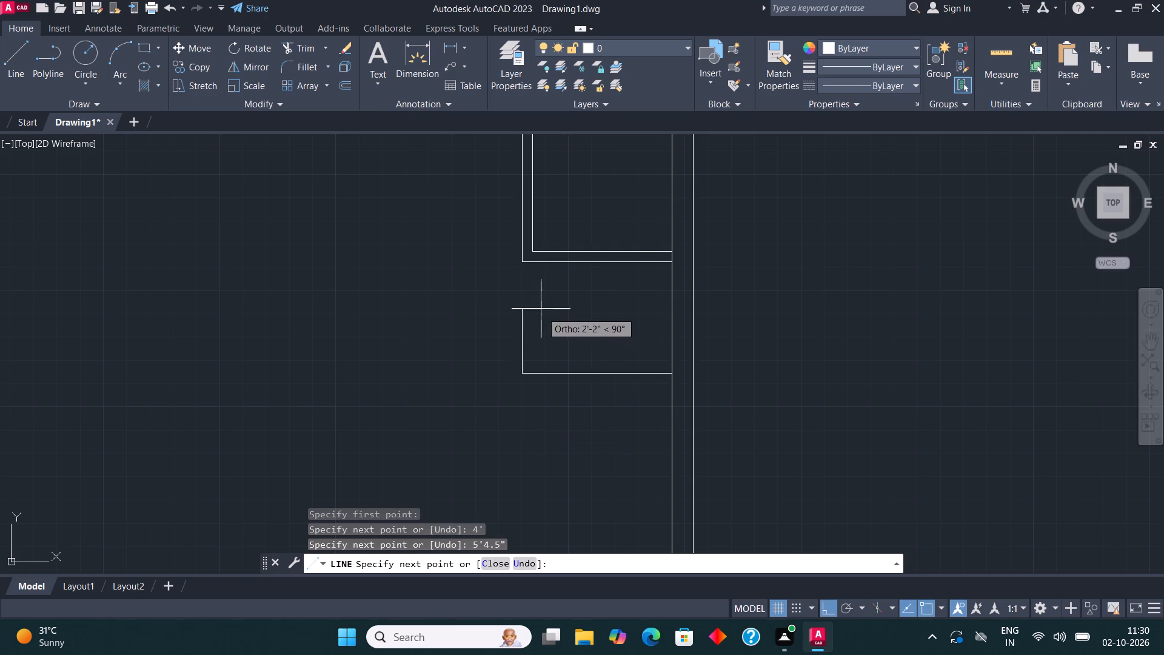
left_click(522, 268)
key("Escape")
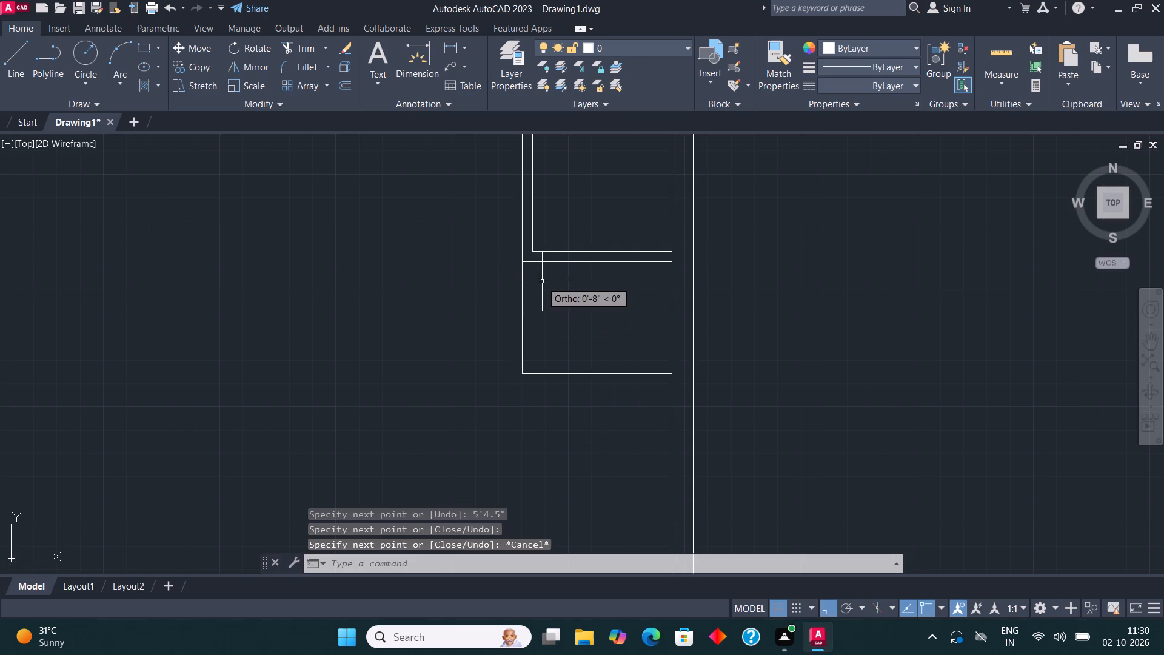
Draw a vertical line over the inner right wall line, from the fourth room's outer bottom line to the new outline's bottom line.
middle_click_drag(586, 320, 587, 365)
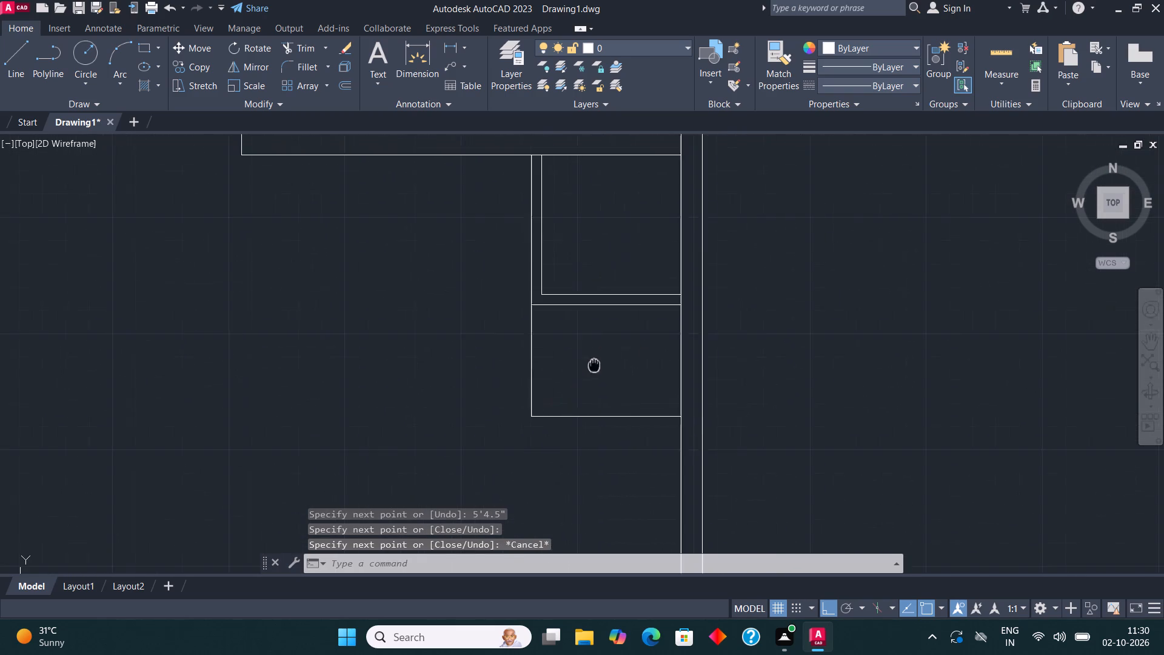
middle_click_drag(587, 365, 587, 365)
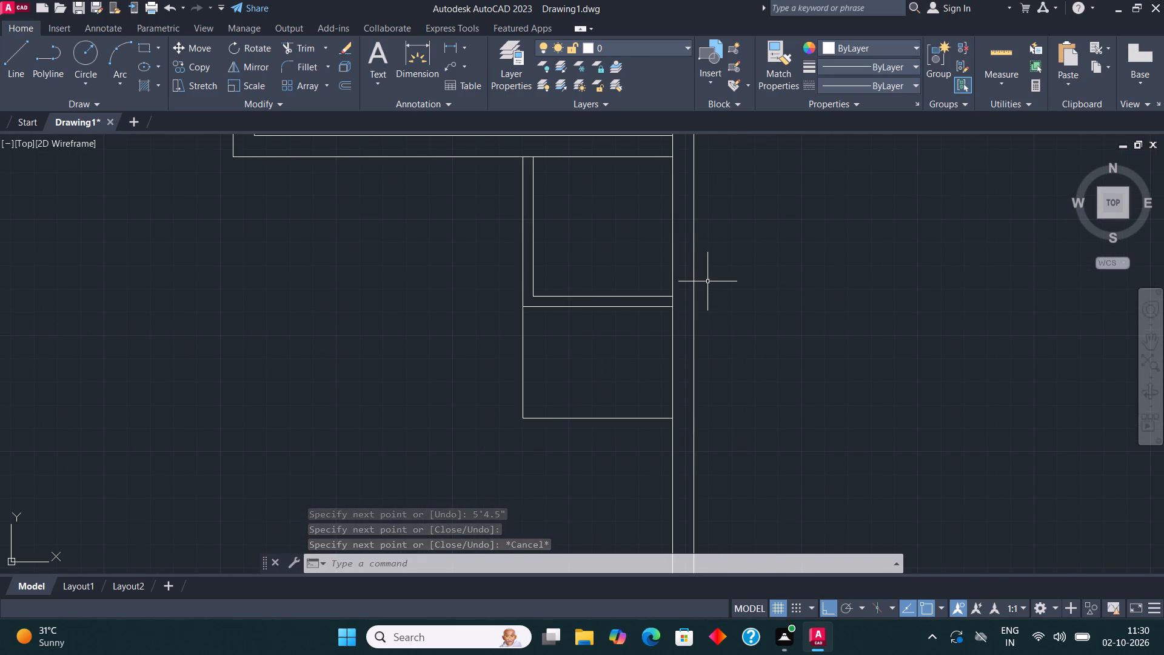
middle_click_drag(695, 426, 665, 486)
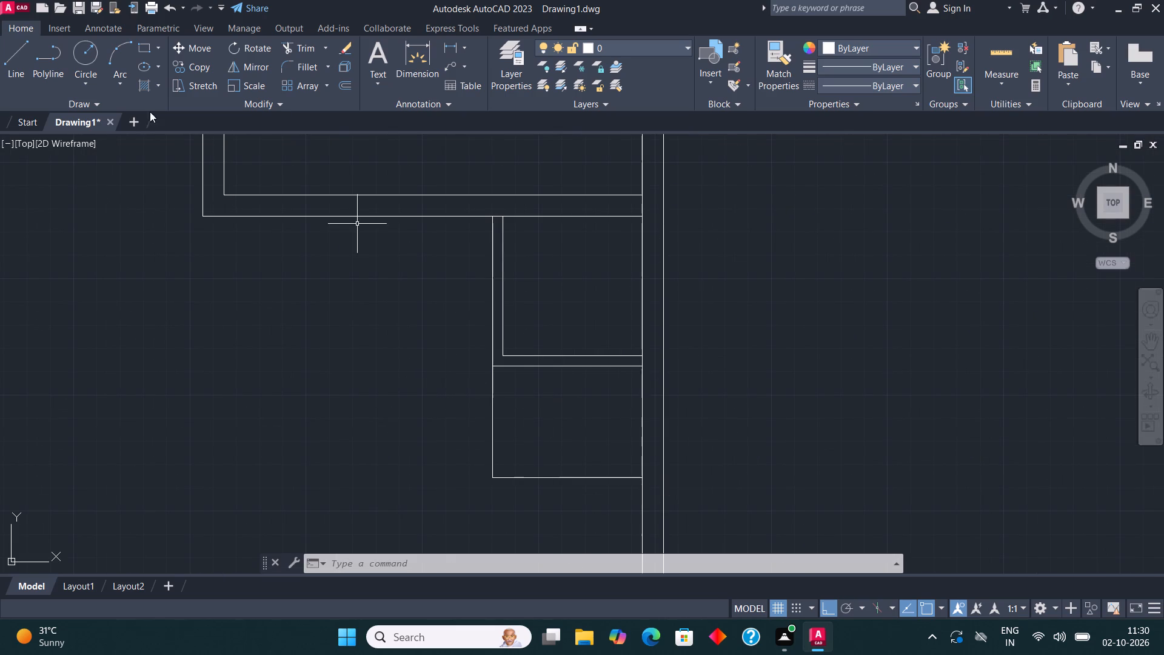
left_click(19, 57)
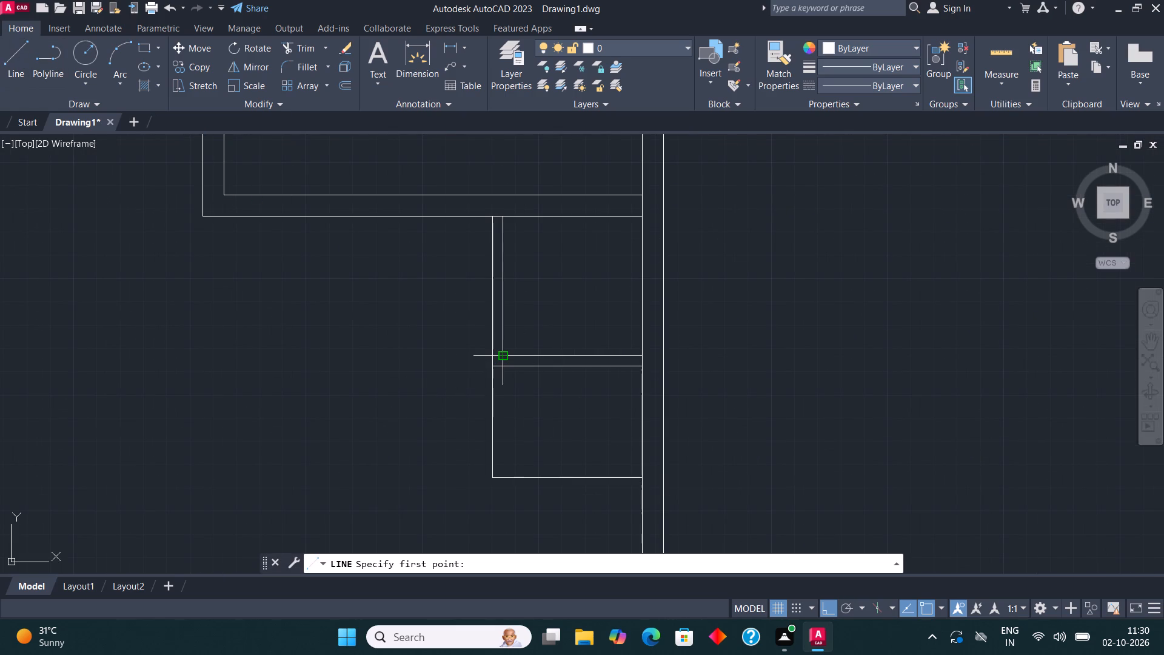
key("Escape")
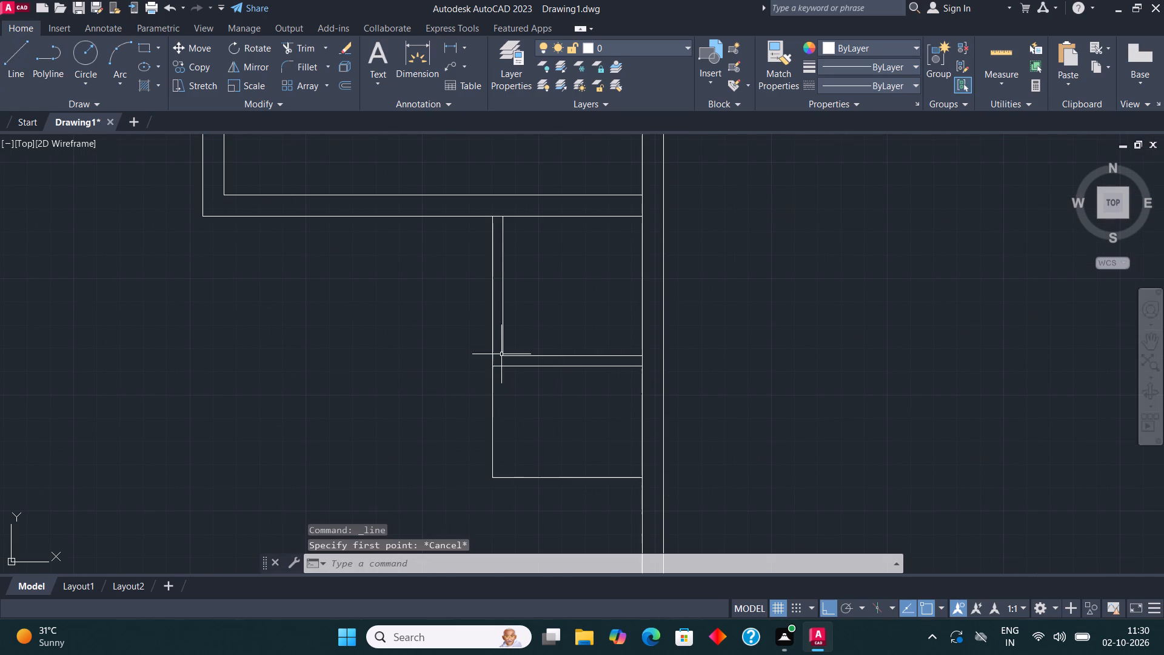
middle_click_drag(634, 329, 596, 374)
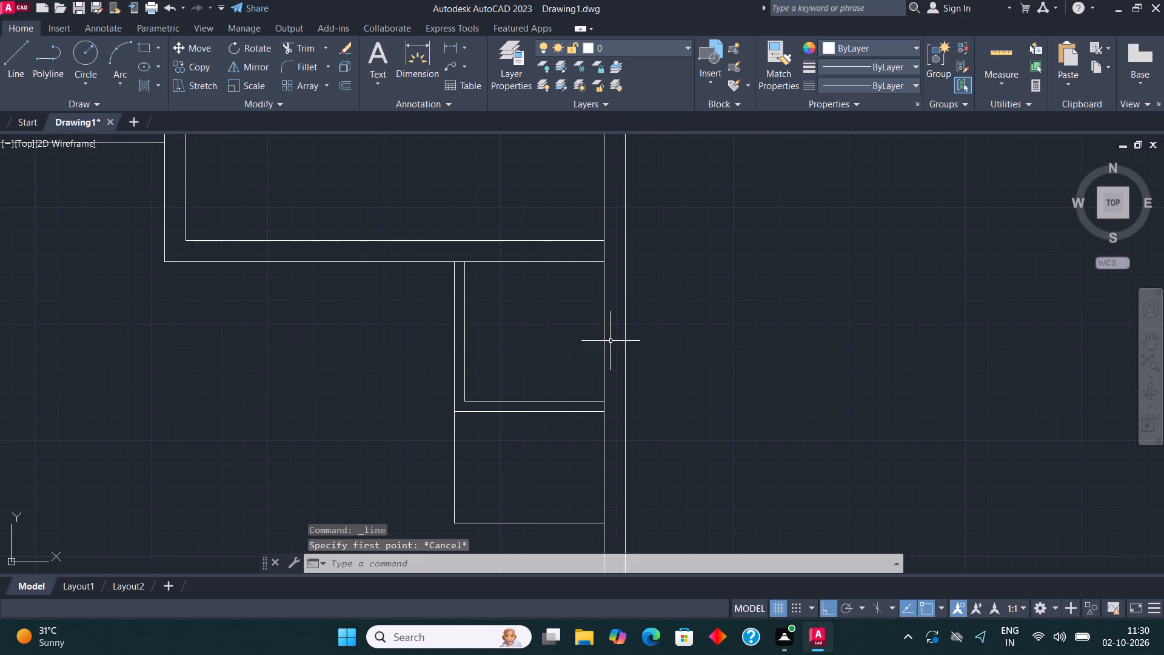
left_click(7, 53)
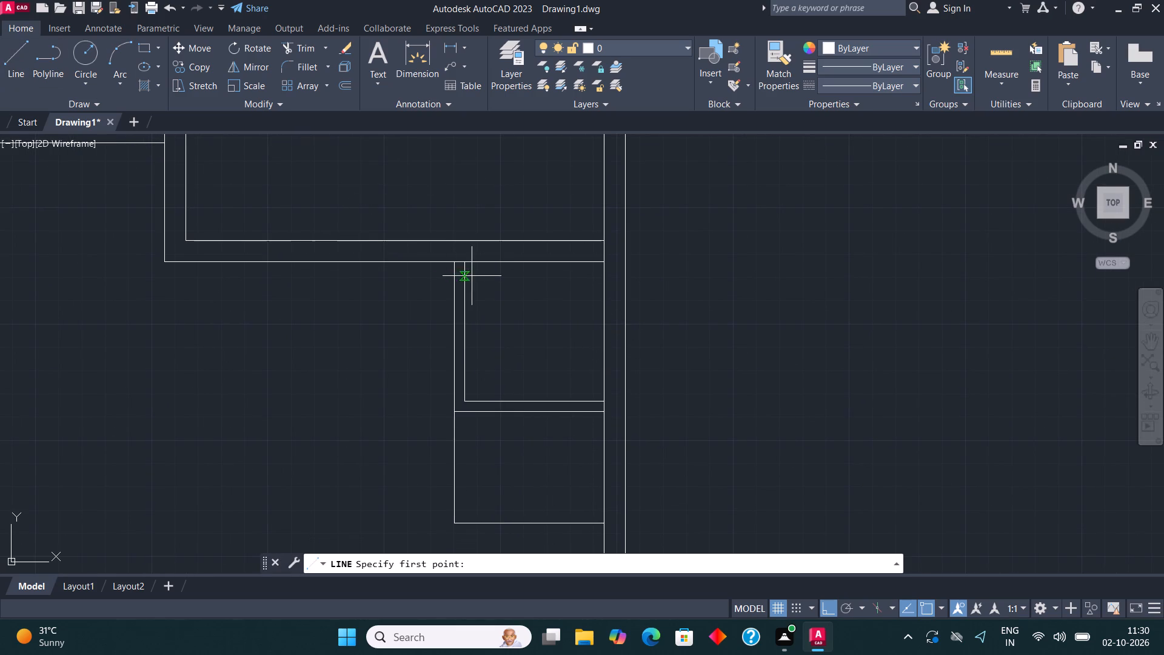
left_click(607, 264)
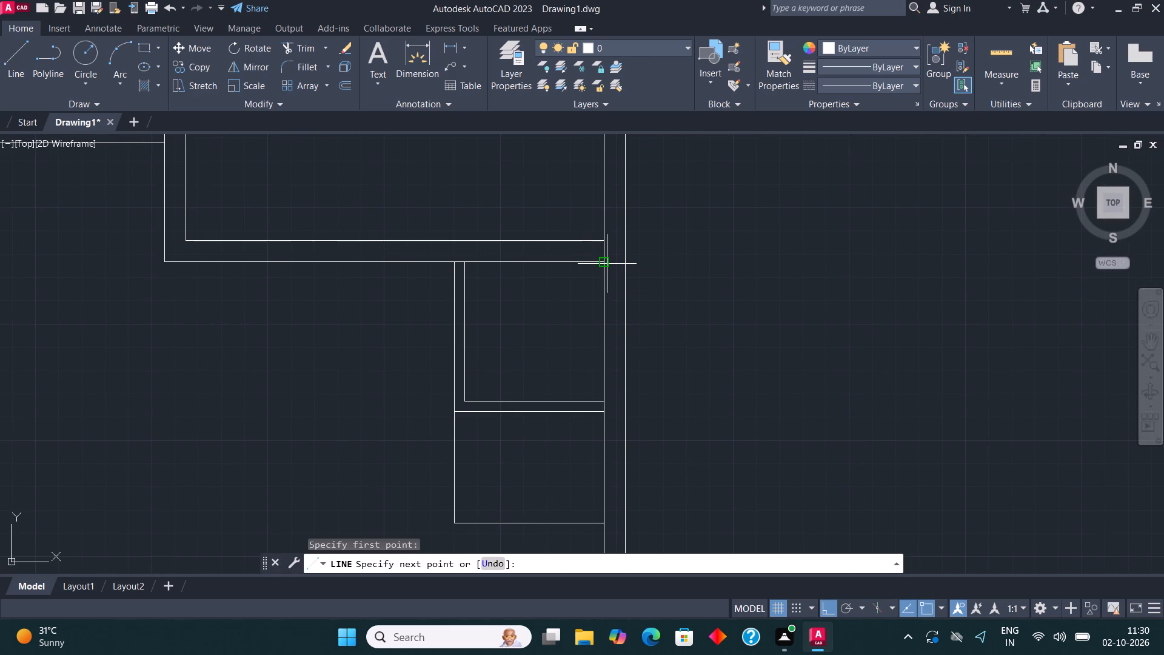
left_click(608, 520)
key("Escape")
Move the new vertical line 4.5" right into the thickness of the right wall.
left_click(604, 390)
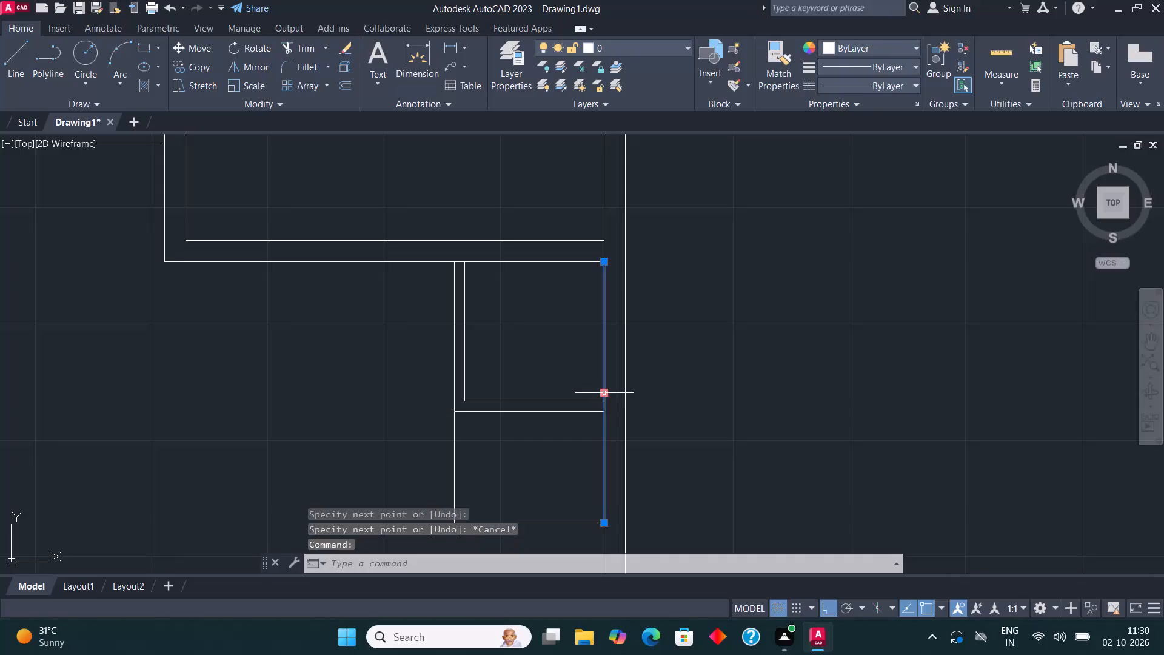
left_click(188, 50)
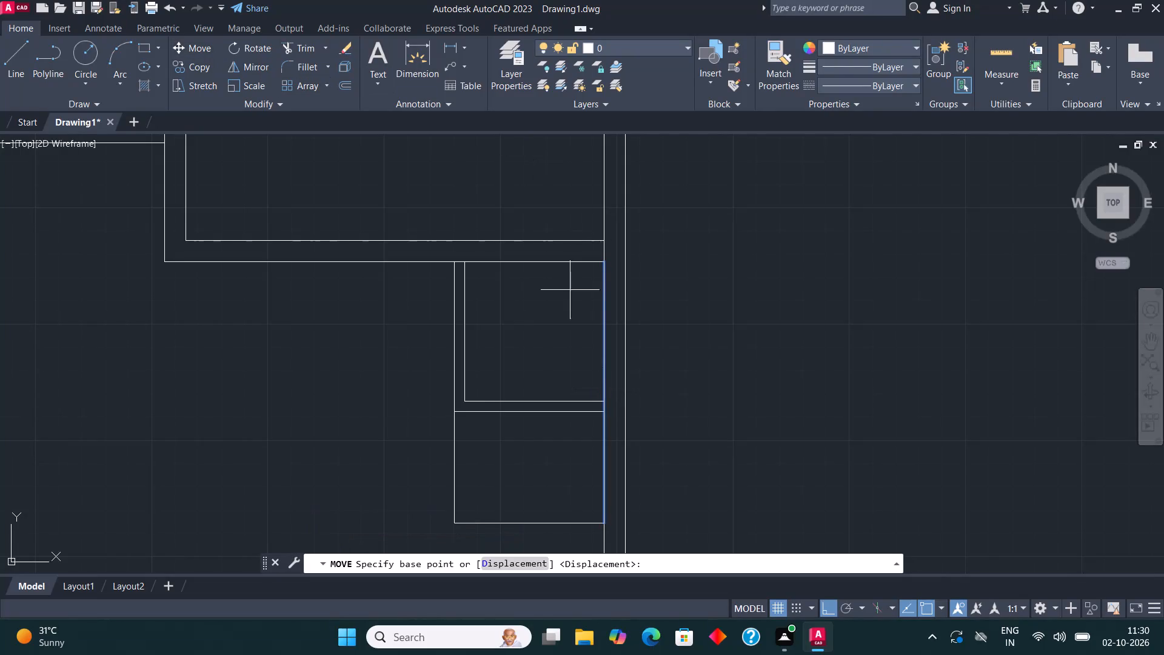
scroll(646, 380, "up", 1)
left_click(579, 354)
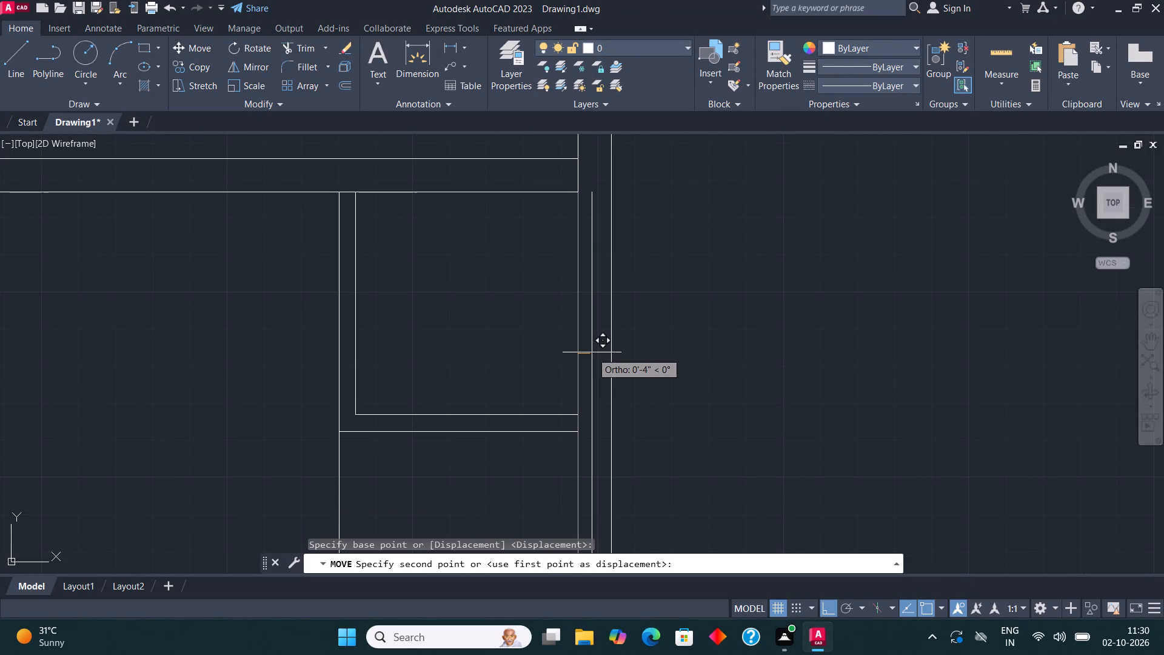
type("4.5\"")
key("Return")
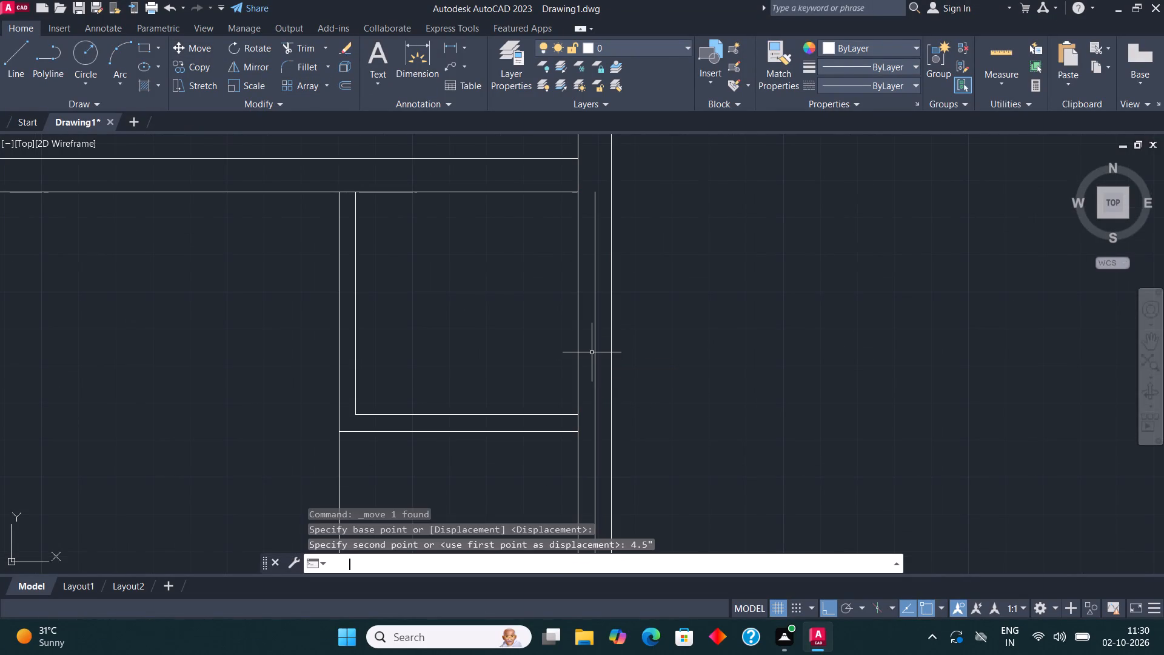
key("Escape")
Move the upper small room's inner left line 4.5" to the right.
left_click(350, 256)
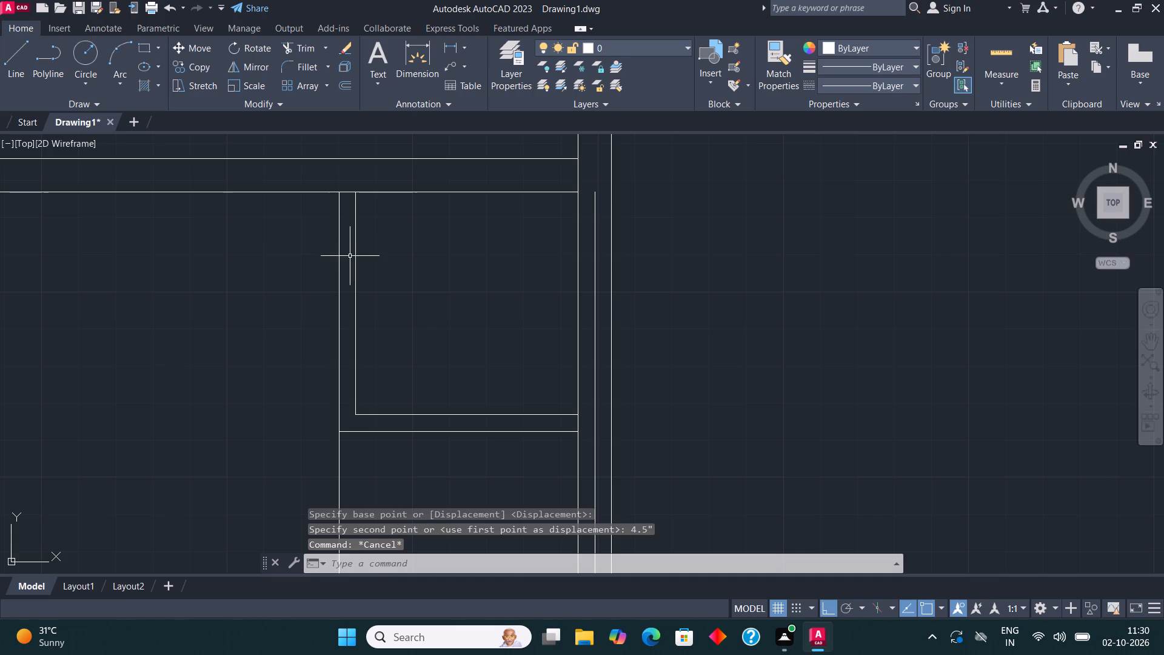
left_click(362, 272)
left_click(356, 266)
left_click(207, 53)
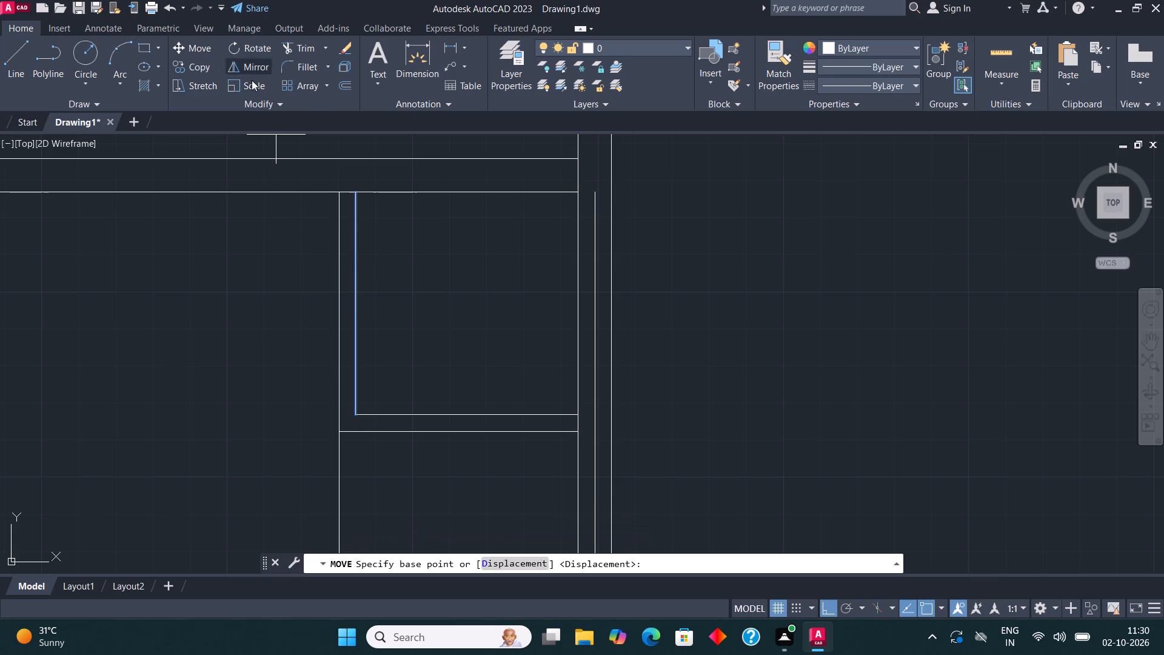
left_click(351, 287)
type("4.5\"")
key("Return")
key("Escape")
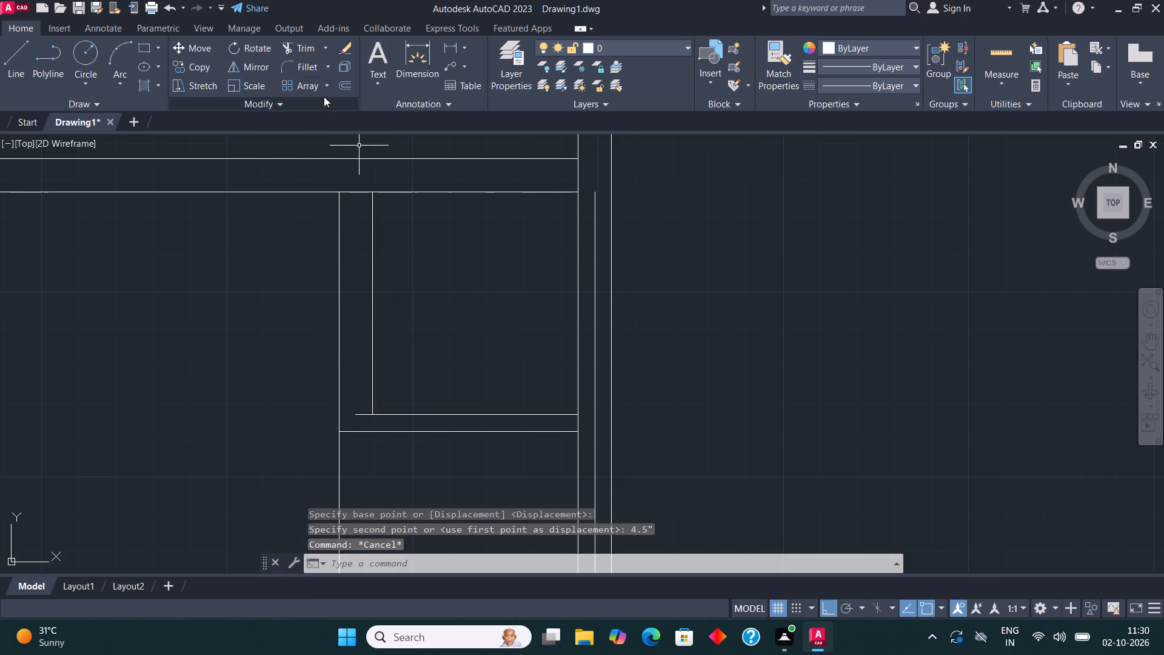
Trim the end of the upper small room's inner bottom line that projects left of its moved left line.
left_click(301, 50)
left_click(358, 415)
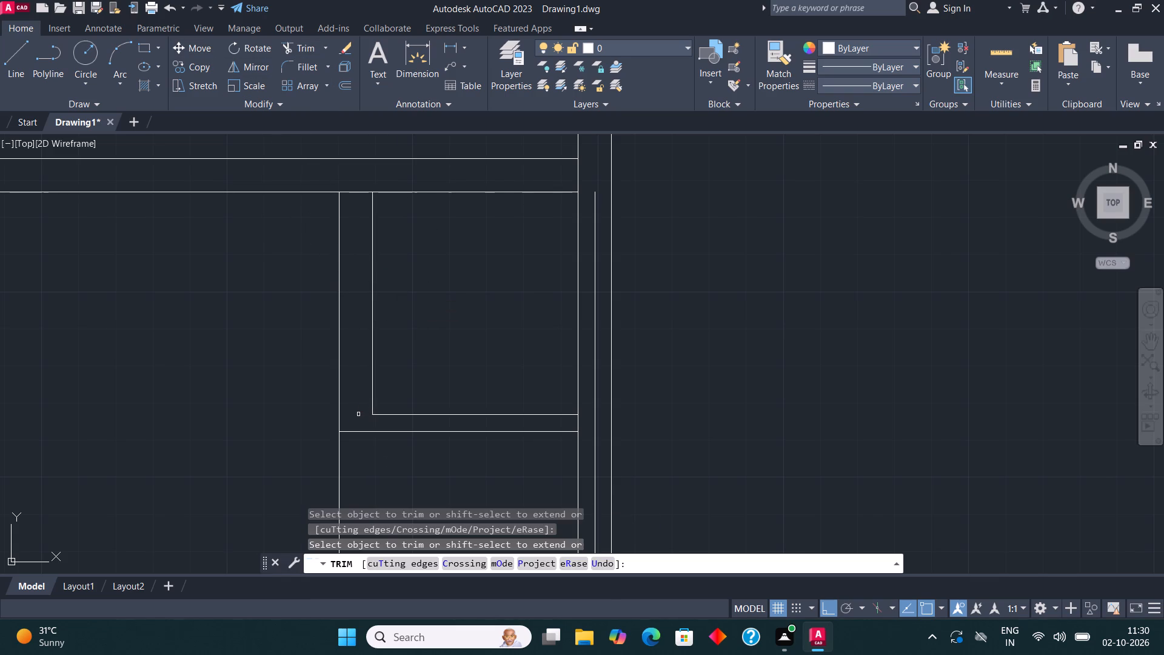
scroll(690, 190, "down", 1)
key("Escape")
Draw a short line joining the fourth room's outer bottom line to the top of the shifted right wall line.
scroll(657, 175, "up", 1)
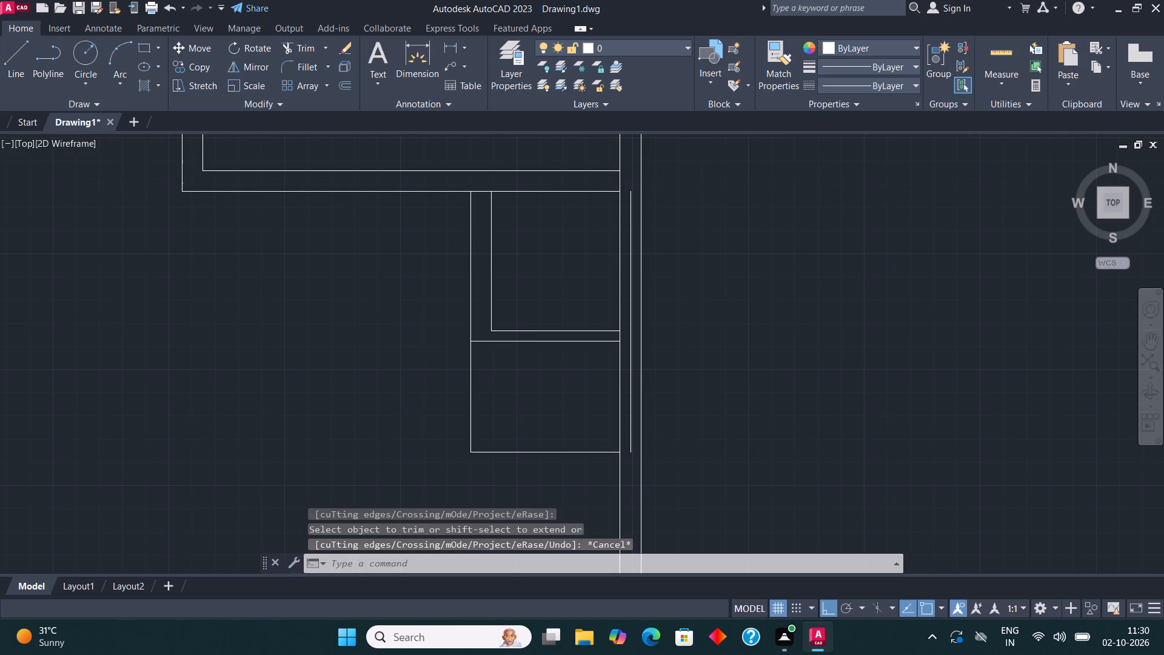
left_click(13, 63)
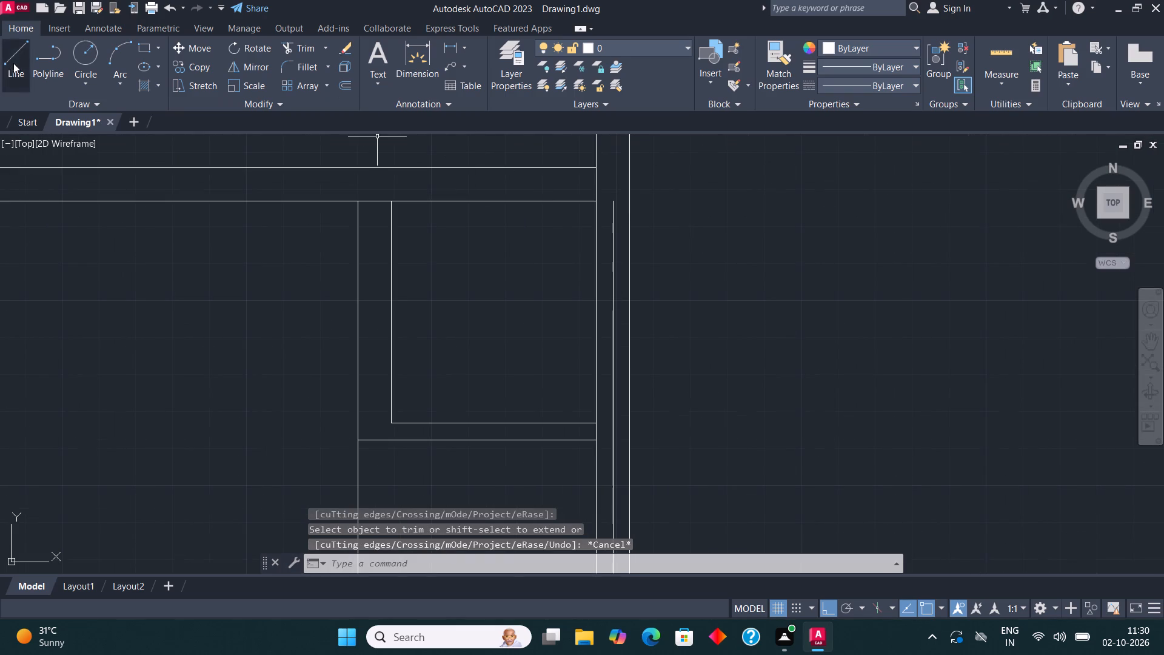
left_click(595, 206)
left_click(612, 206)
key("Escape")
Trim the original inner right wall line alongside both small rooms, from the fourth room's outer bottom line to the lower outline's bottom line.
scroll(587, 183, "down", 1)
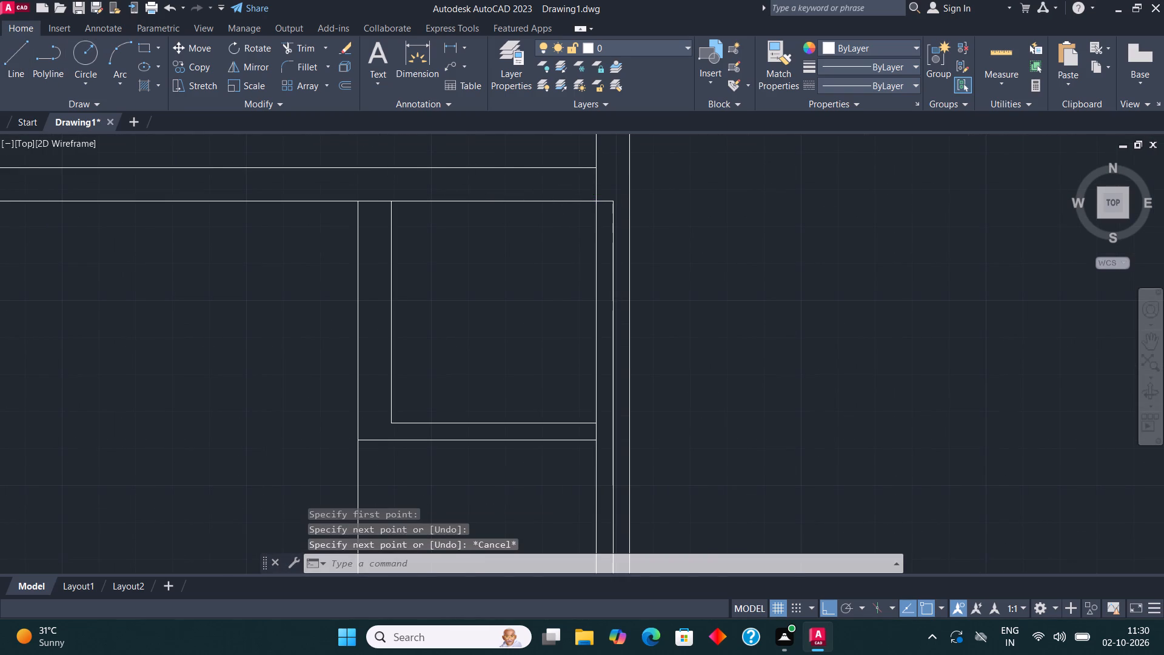
left_click(301, 47)
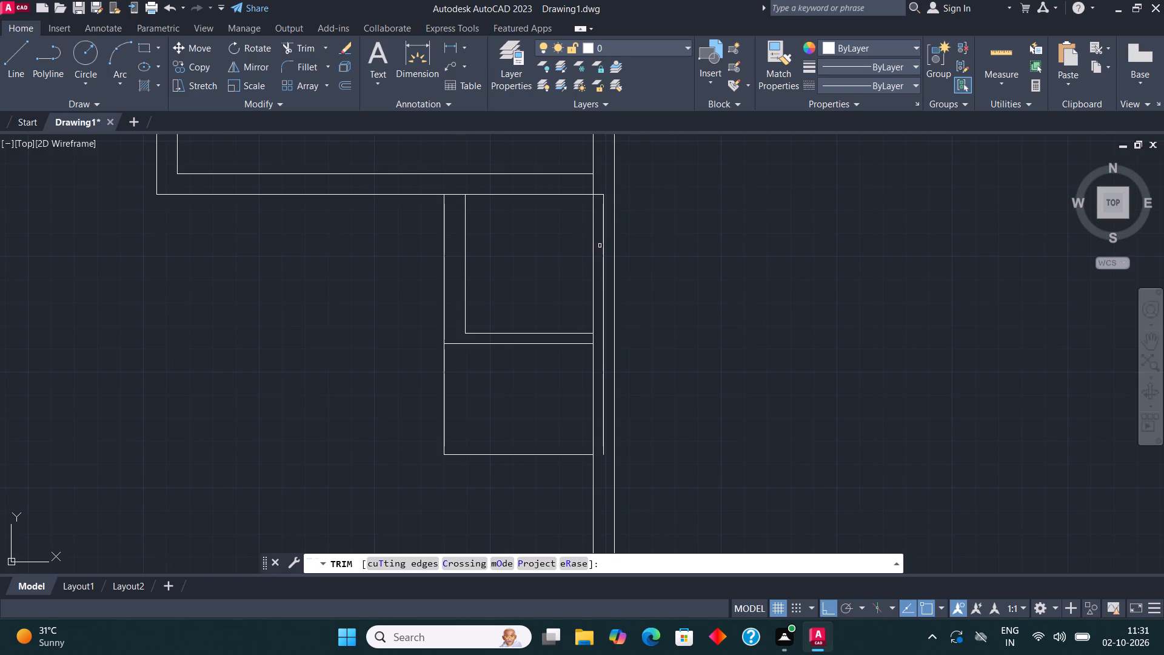
left_click(595, 248)
left_click(592, 254)
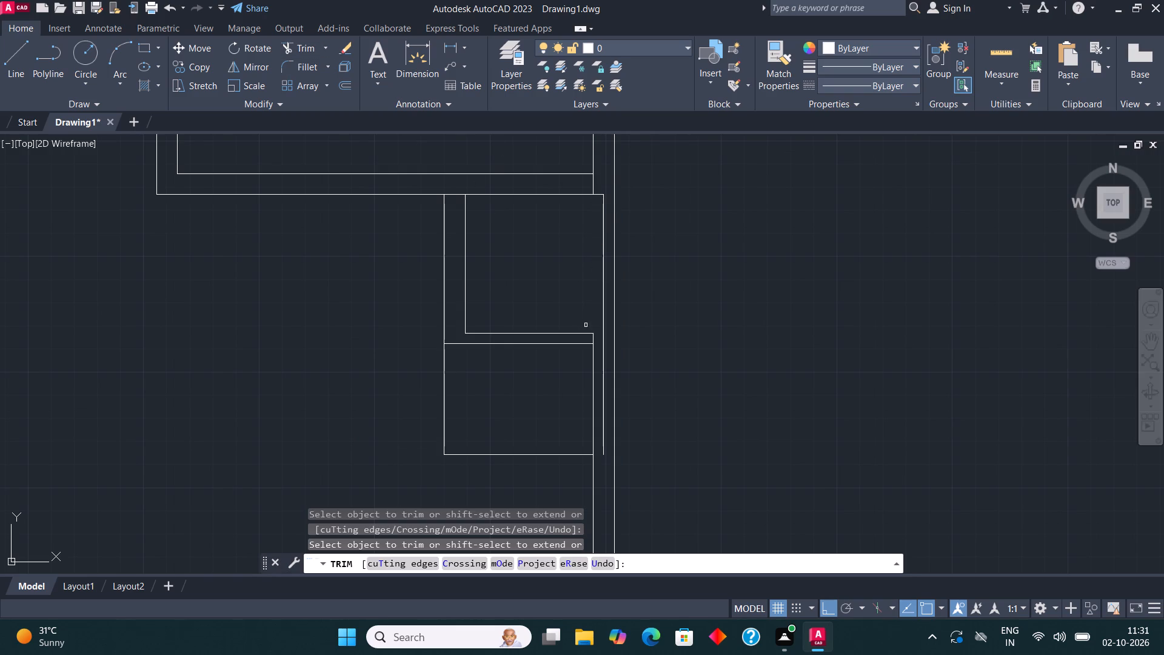
left_click(594, 341)
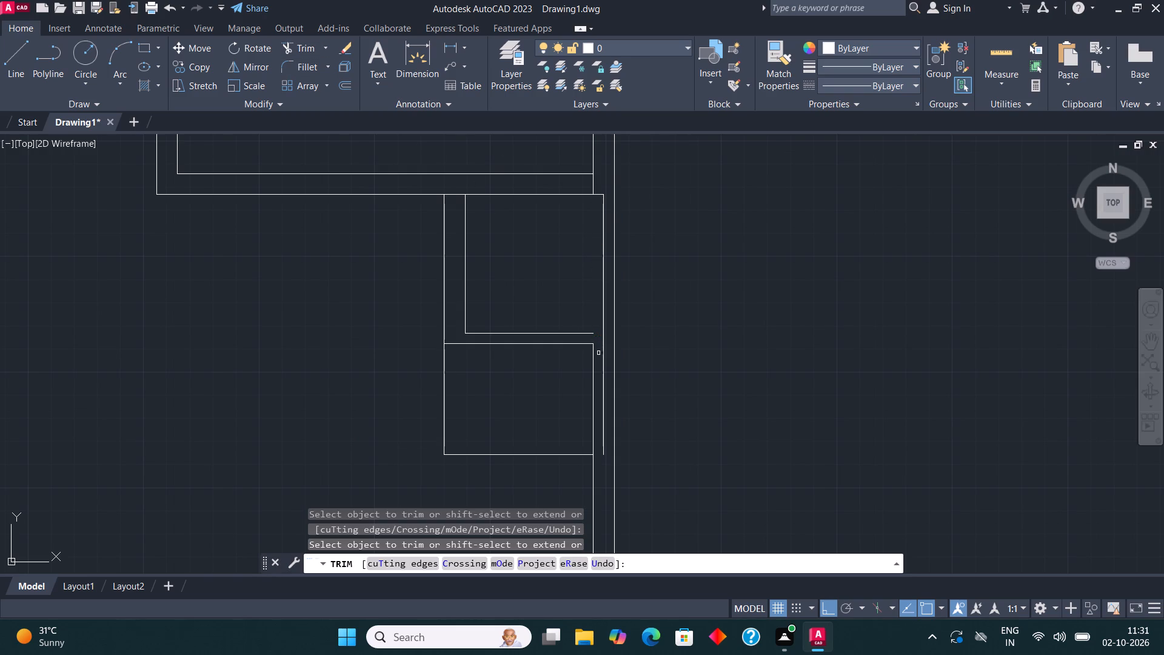
left_click(594, 364)
left_click(593, 364)
key("Escape")
Draw a short line joining the lower small room's bottom line to the bottom end of the shifted right wall line.
left_click(12, 71)
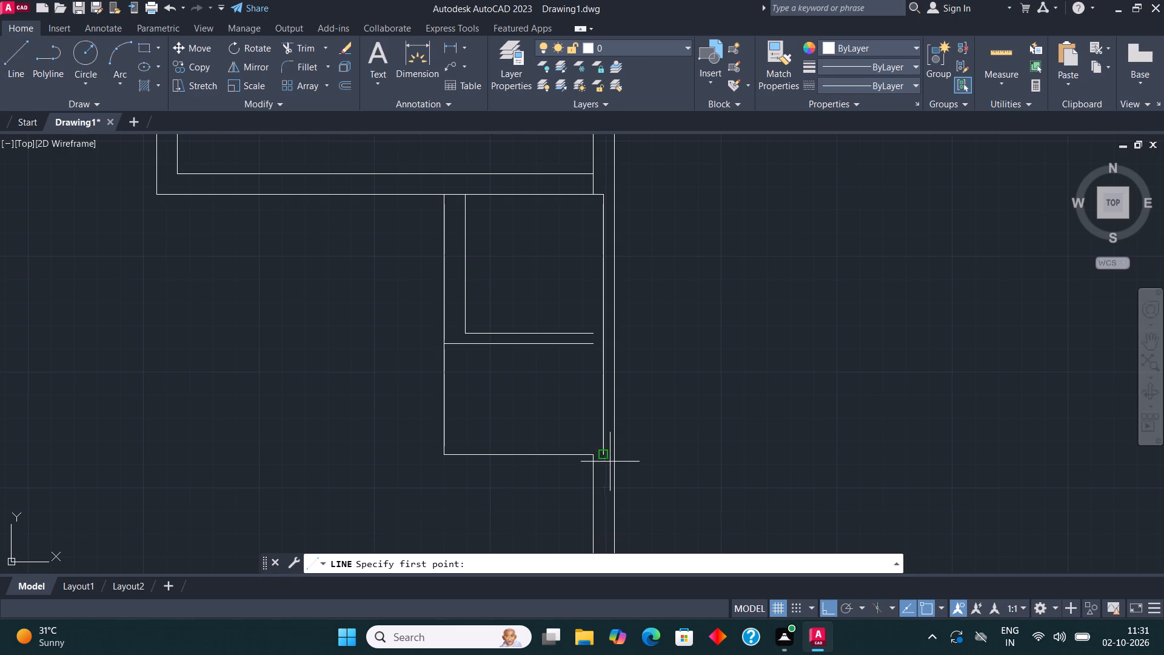
scroll(611, 463, "up", 1)
left_click(584, 449)
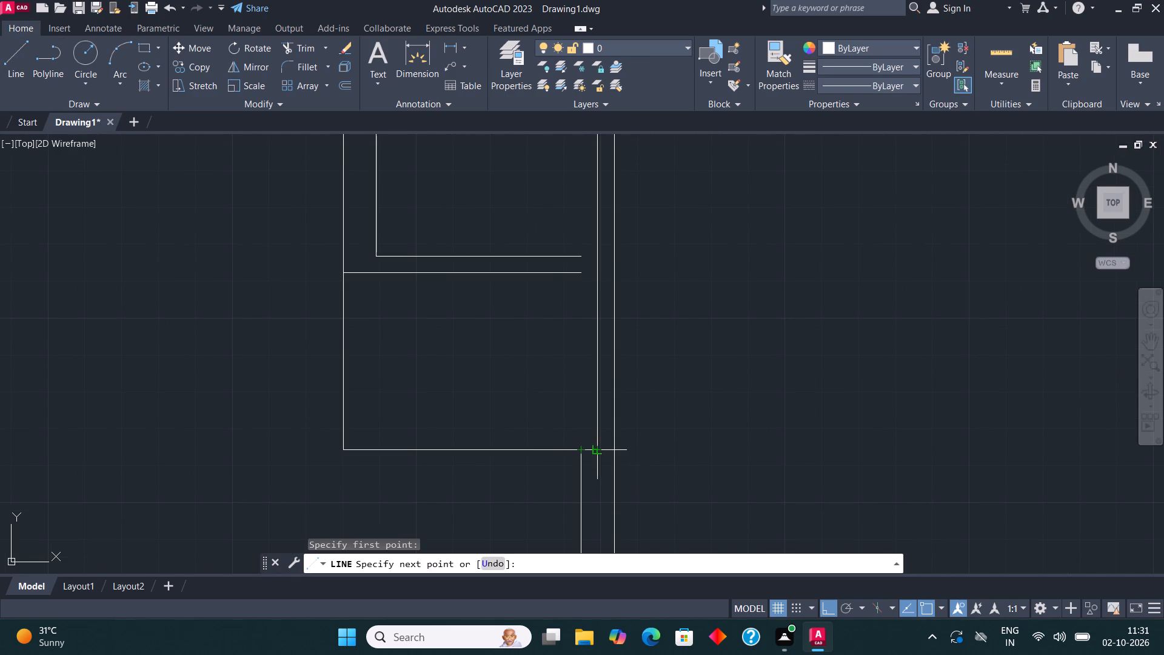
left_click(597, 446)
key("Escape")
Draw two short lines joining both lines of the partition between the small rooms to the shifted right wall line.
left_click(19, 54)
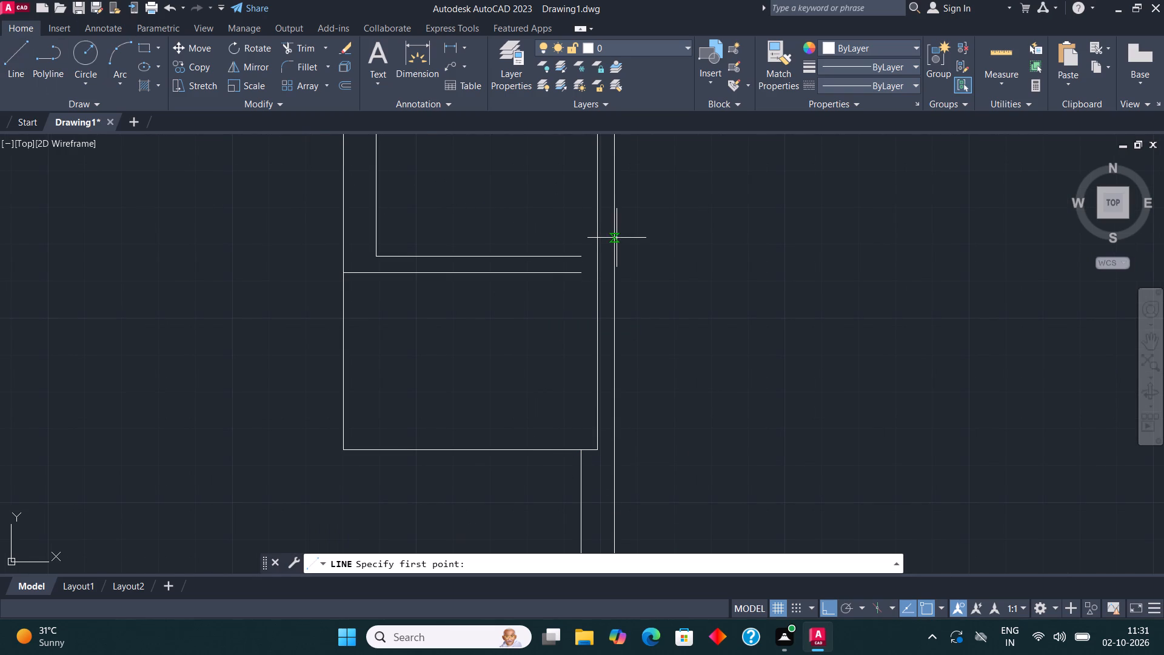
middle_click_drag(614, 293, 607, 360)
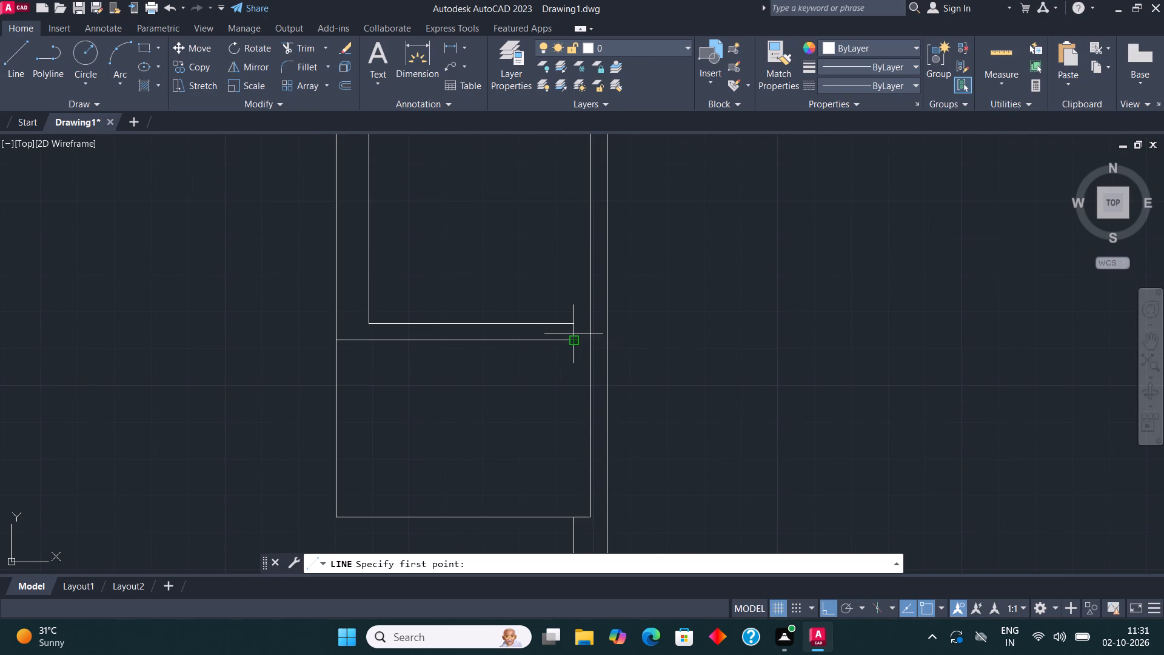
scroll(579, 374, "down", 2)
middle_click_drag(586, 340, 582, 368)
scroll(581, 386, "up", 3)
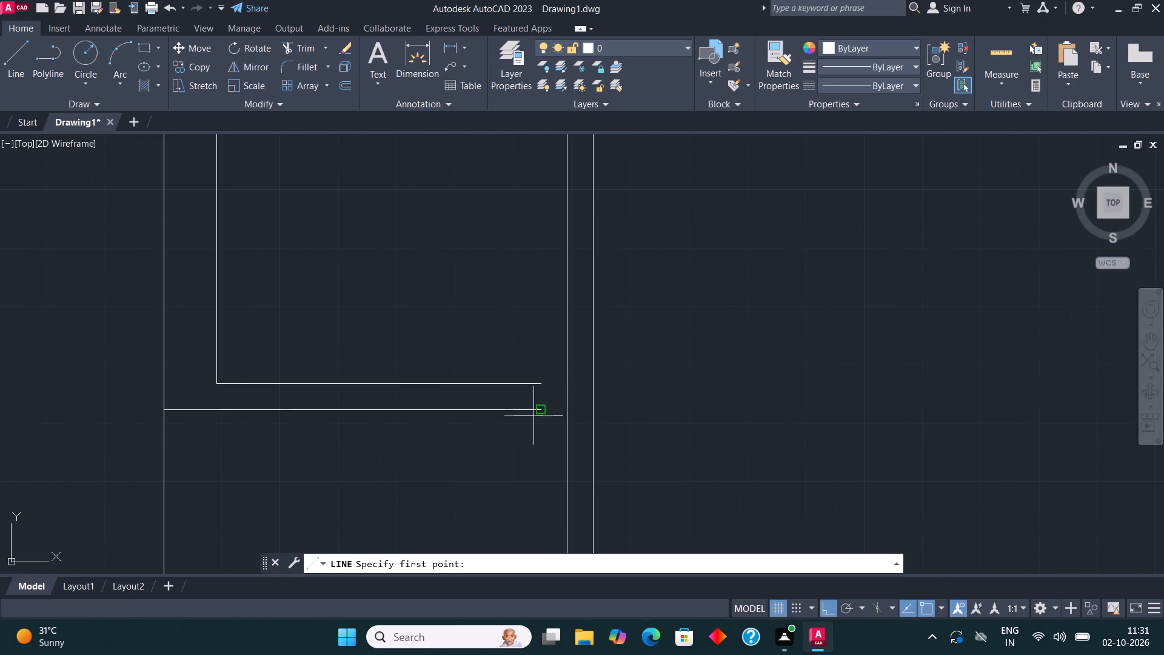
left_click(544, 414)
left_click(566, 414)
key("Escape")
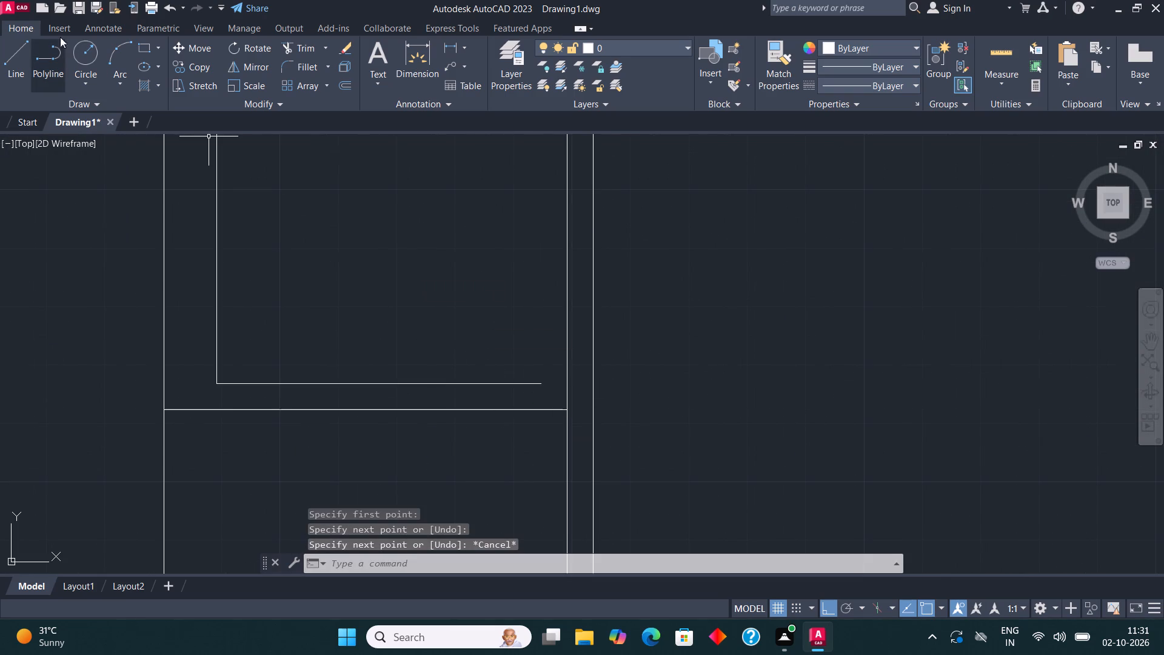
left_click(8, 57)
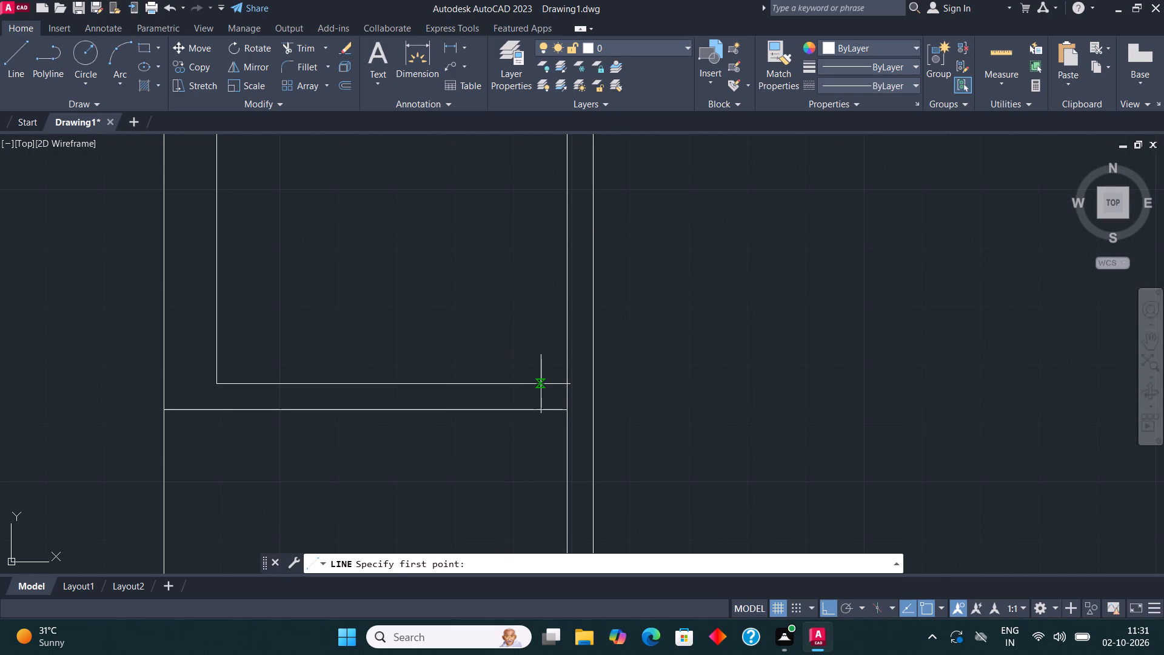
left_click(544, 386)
left_click(574, 379)
key("Escape")
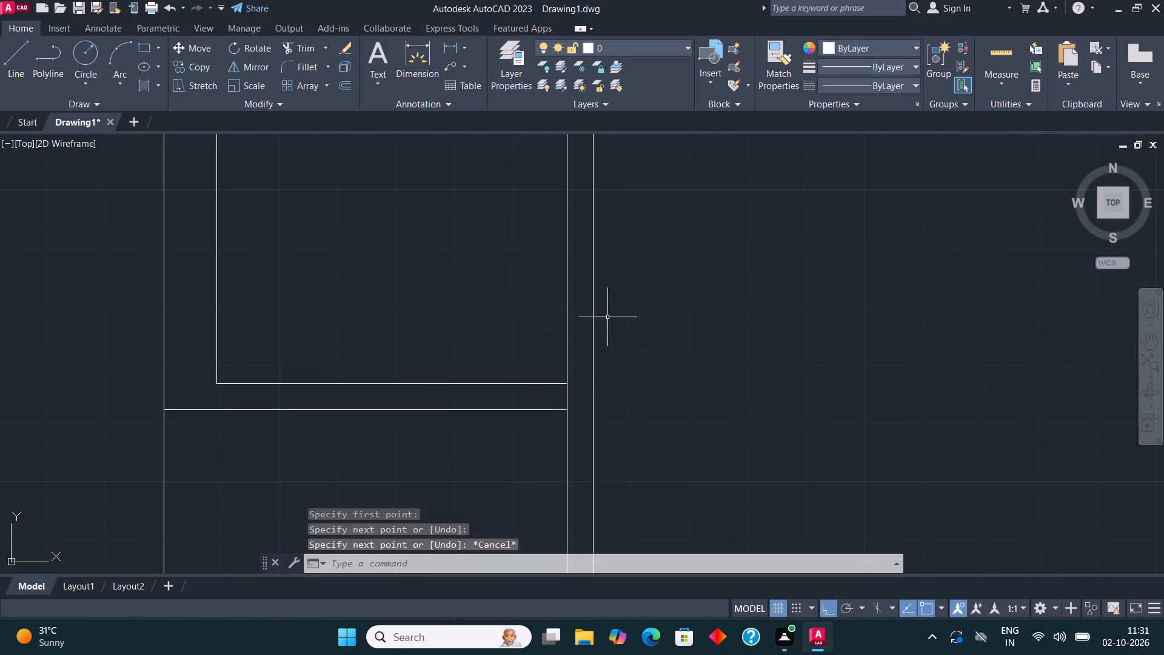
Draw a vertical line from the bottom end of the upper small room's inner left line down to the lower small room's bottom line.
middle_click_drag(565, 300, 573, 452)
scroll(604, 321, "down", 2)
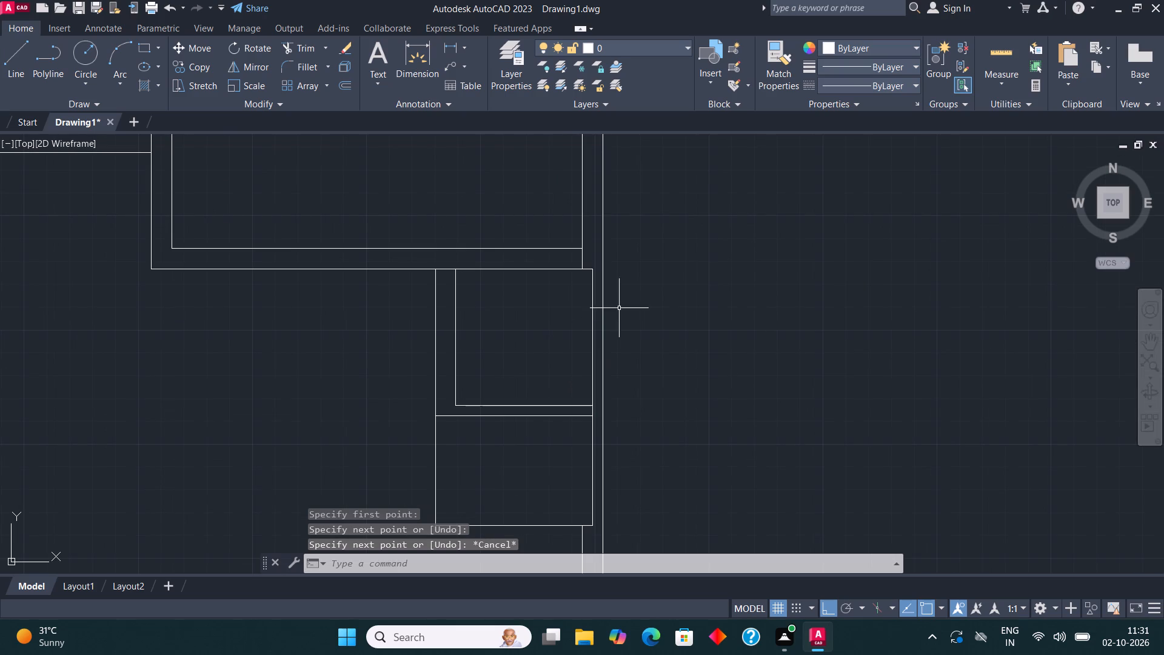
scroll(592, 272, "down", 1)
scroll(530, 408, "up", 1)
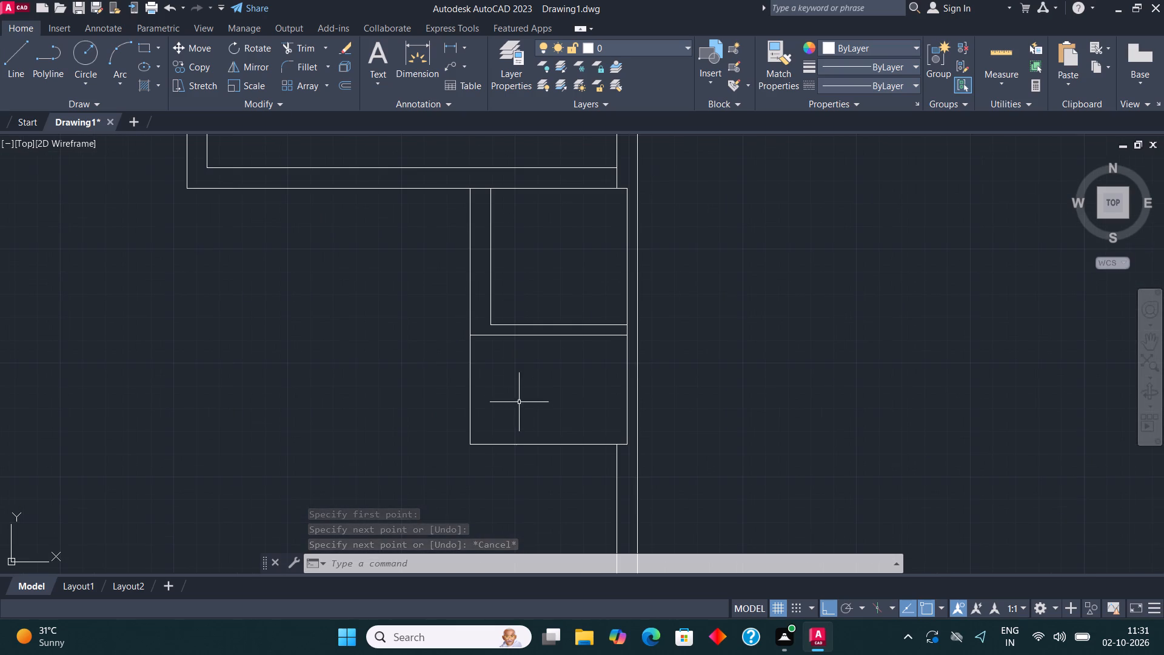
left_click(22, 61)
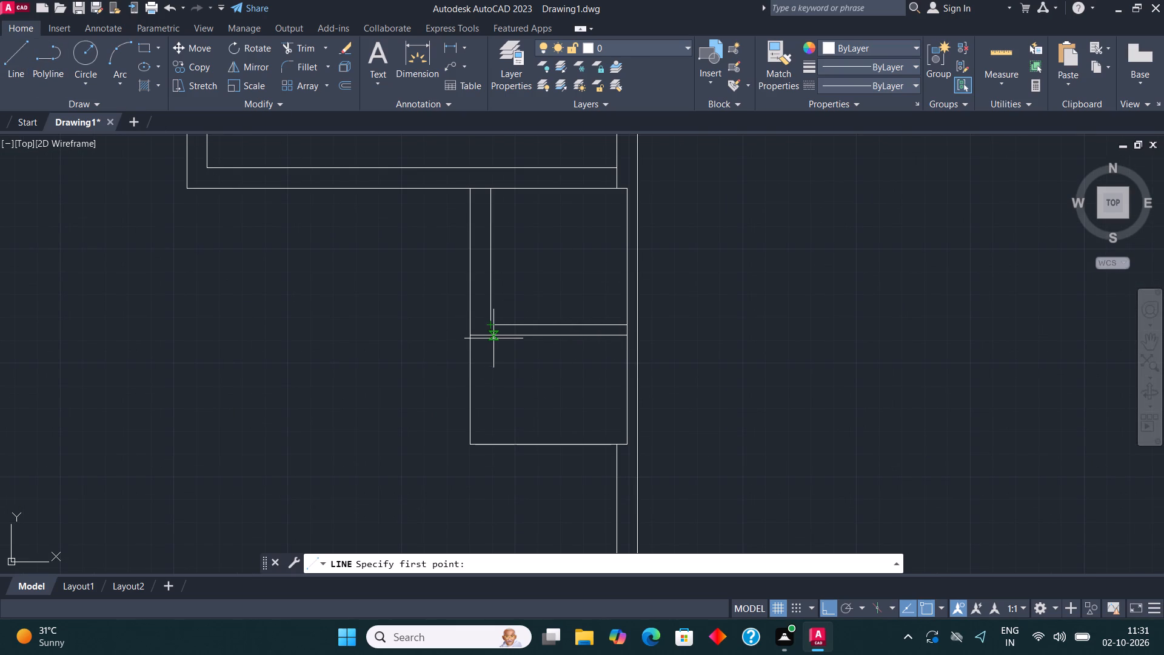
left_click(492, 323)
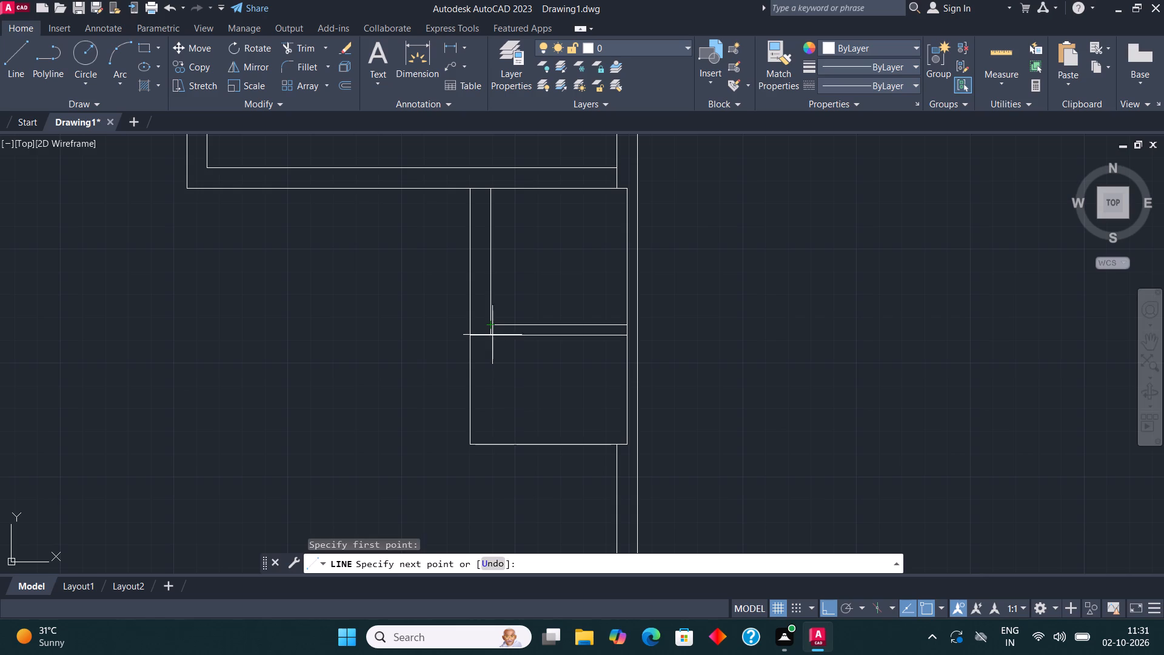
left_click(494, 443)
key("Escape")
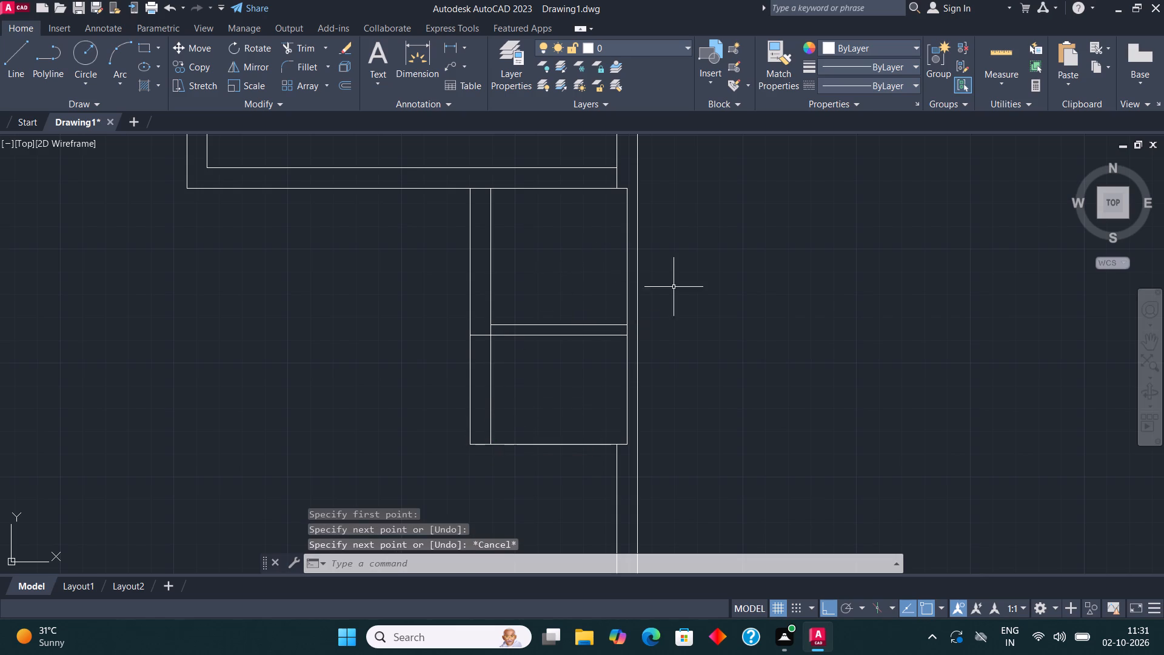
Copy the lower small room's bottom line 4.5" downward.
middle_click_drag(723, 299, 740, 255)
scroll(638, 316, "down", 3)
middle_click_drag(603, 362, 680, 385)
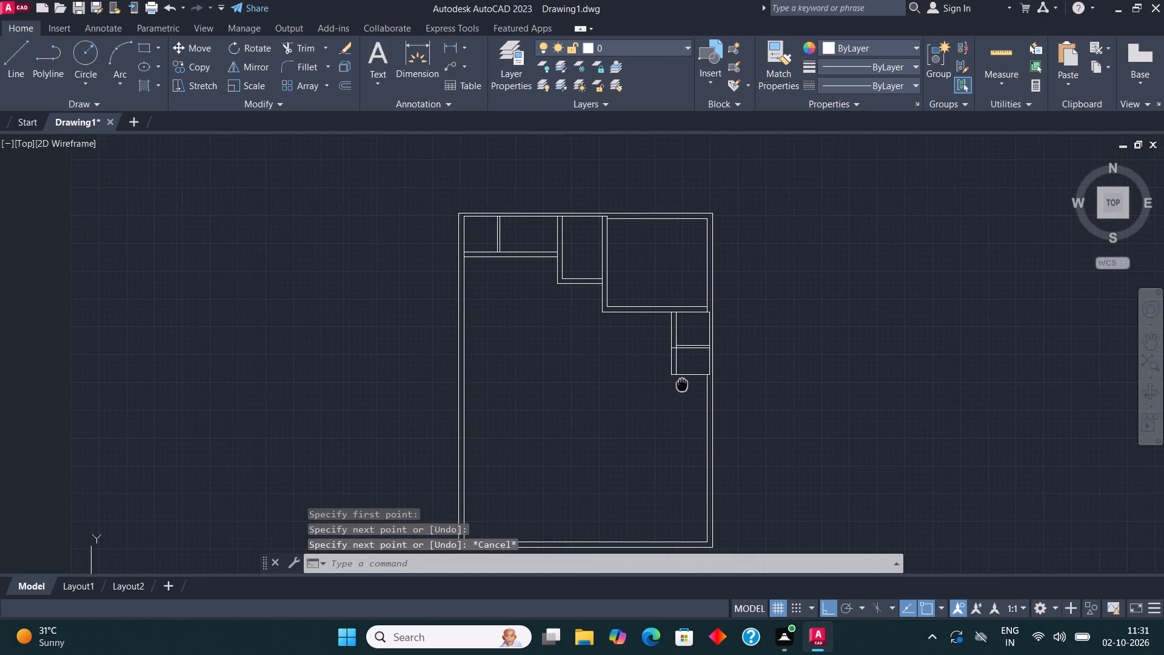
middle_click_drag(680, 385, 673, 385)
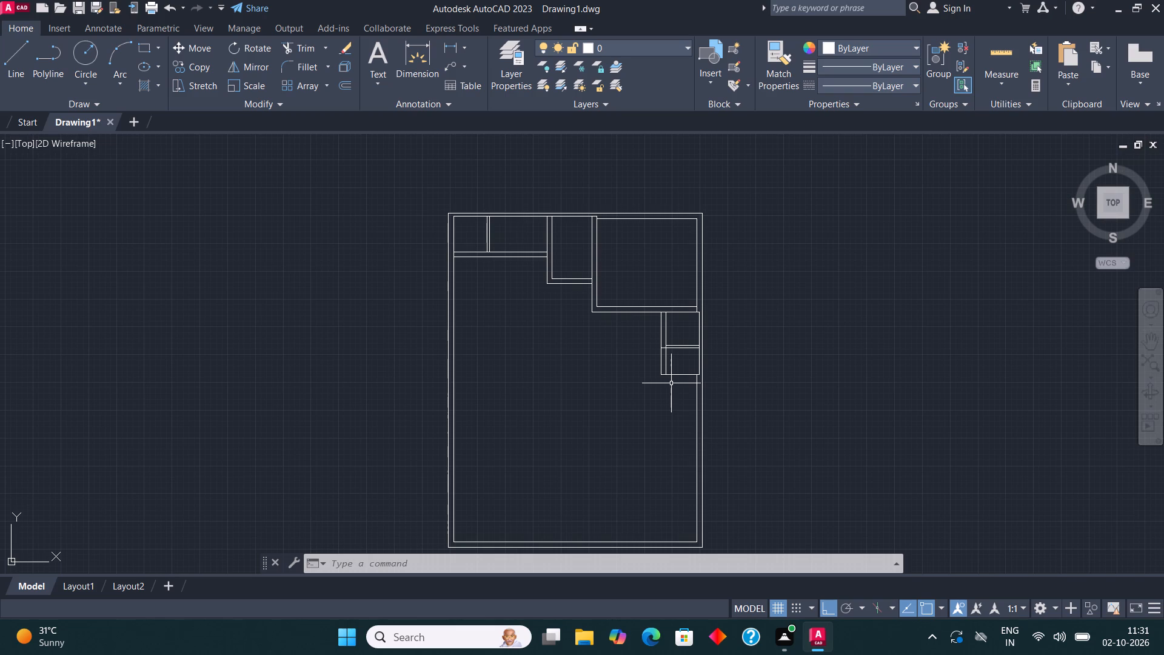
scroll(671, 383, "up", 2)
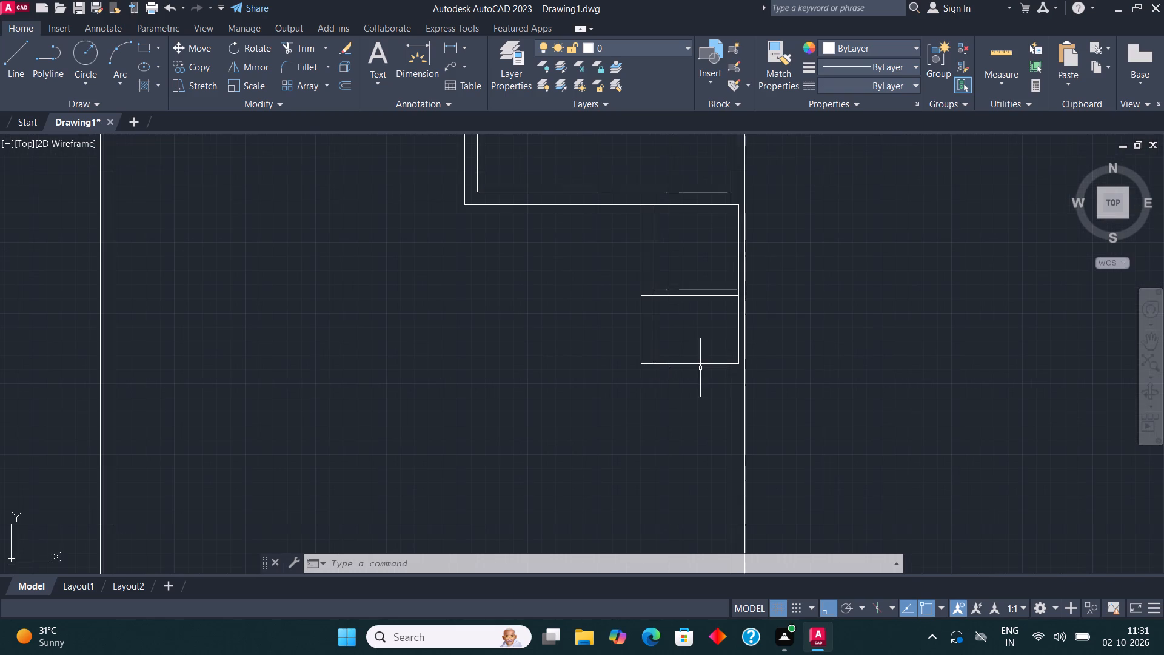
scroll(701, 368, "up", 1)
middle_click_drag(697, 376, 659, 356)
left_click(635, 341)
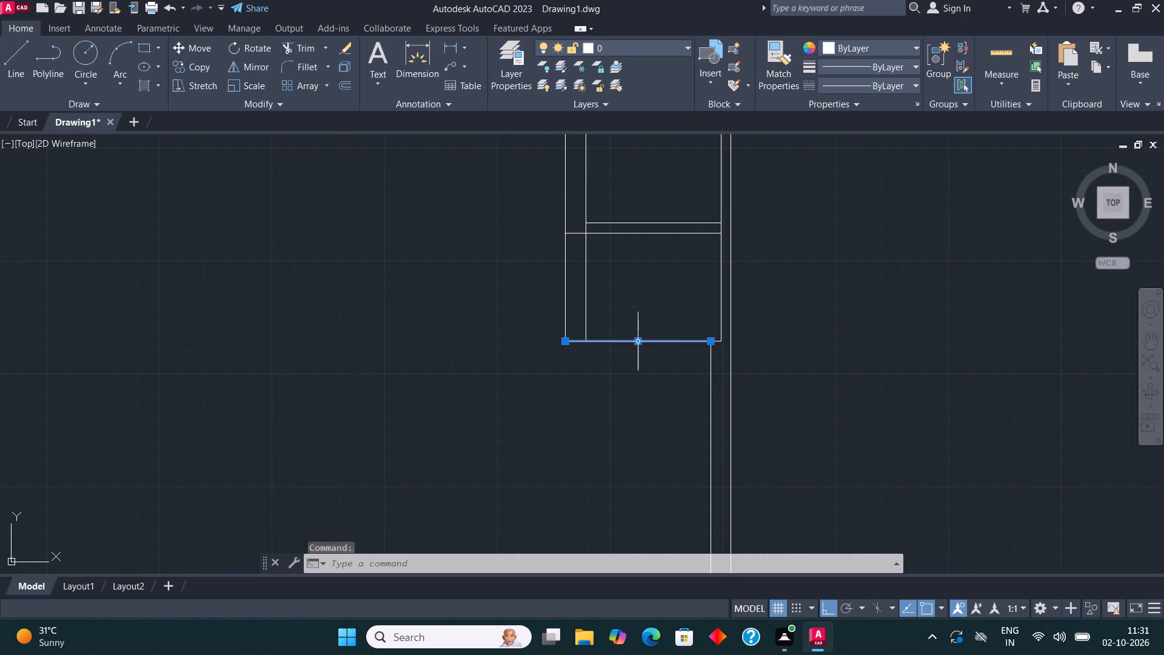
left_click(206, 65)
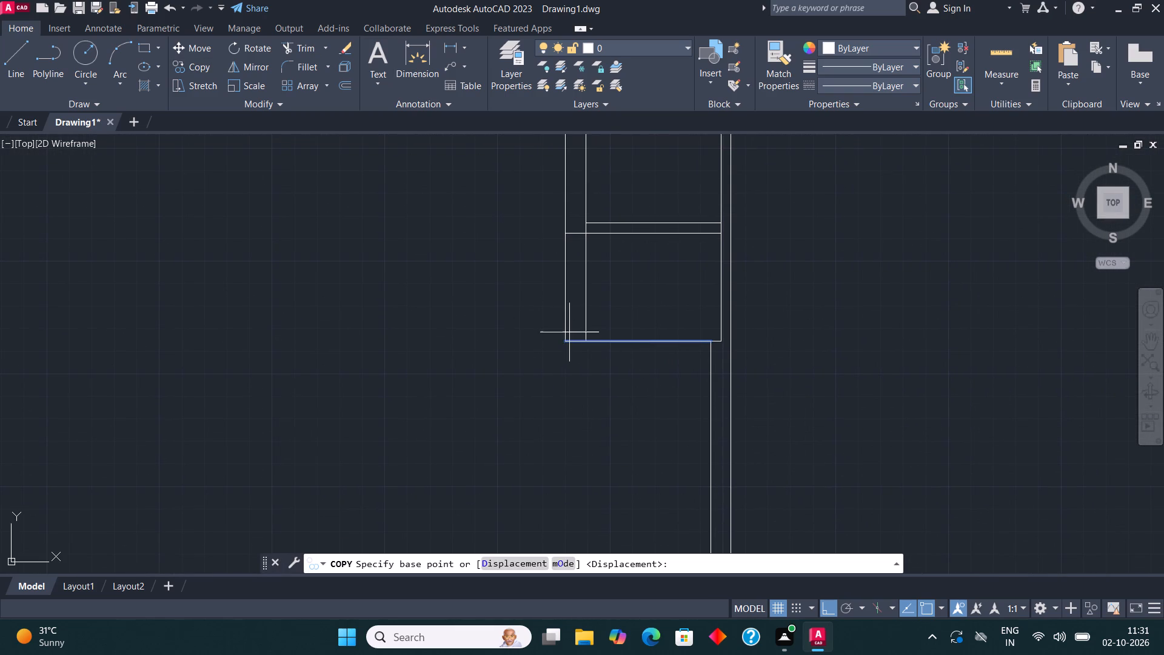
left_click(628, 345)
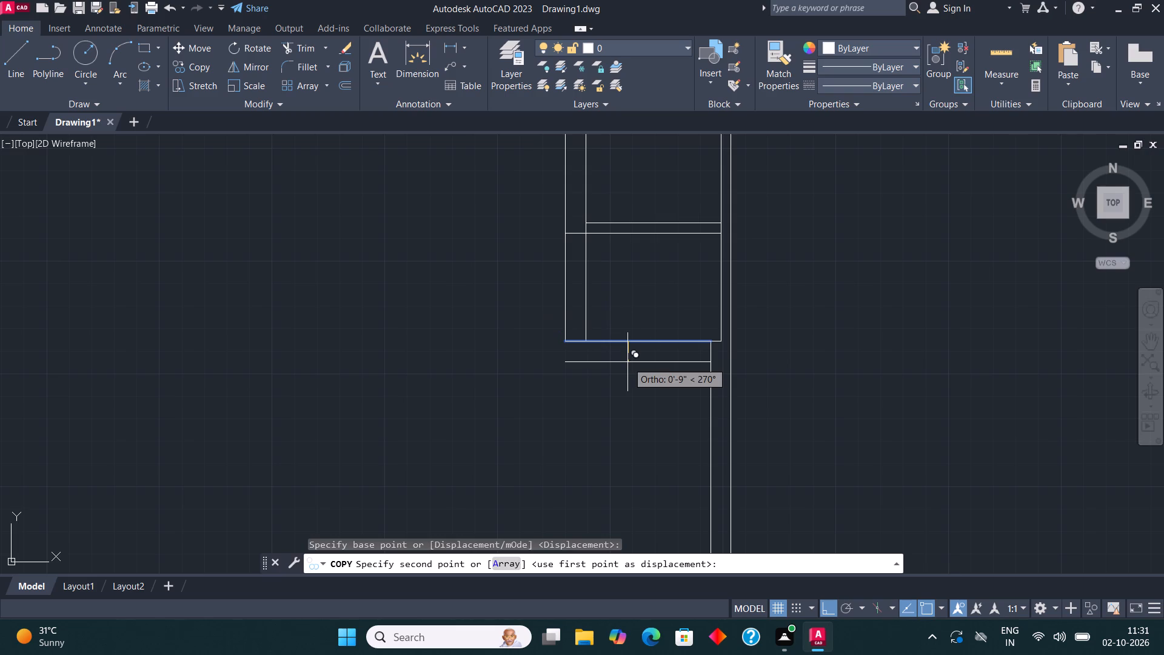
type("4.5\"")
key("Return")
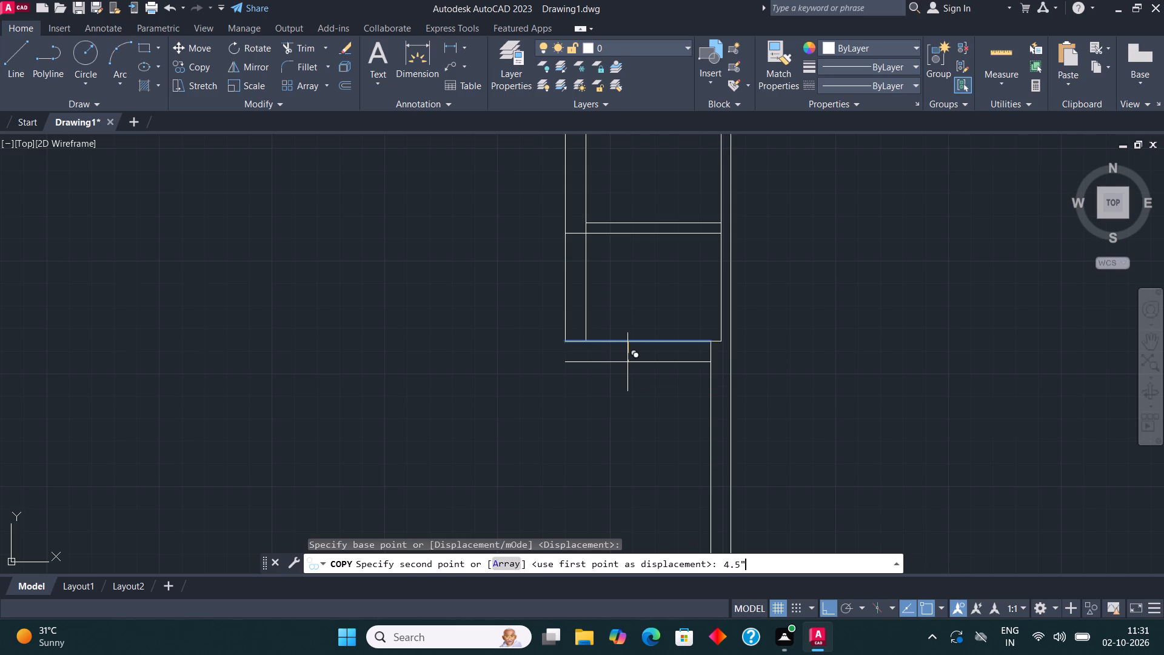
key("Escape")
middle_click_drag(627, 383, 618, 412)
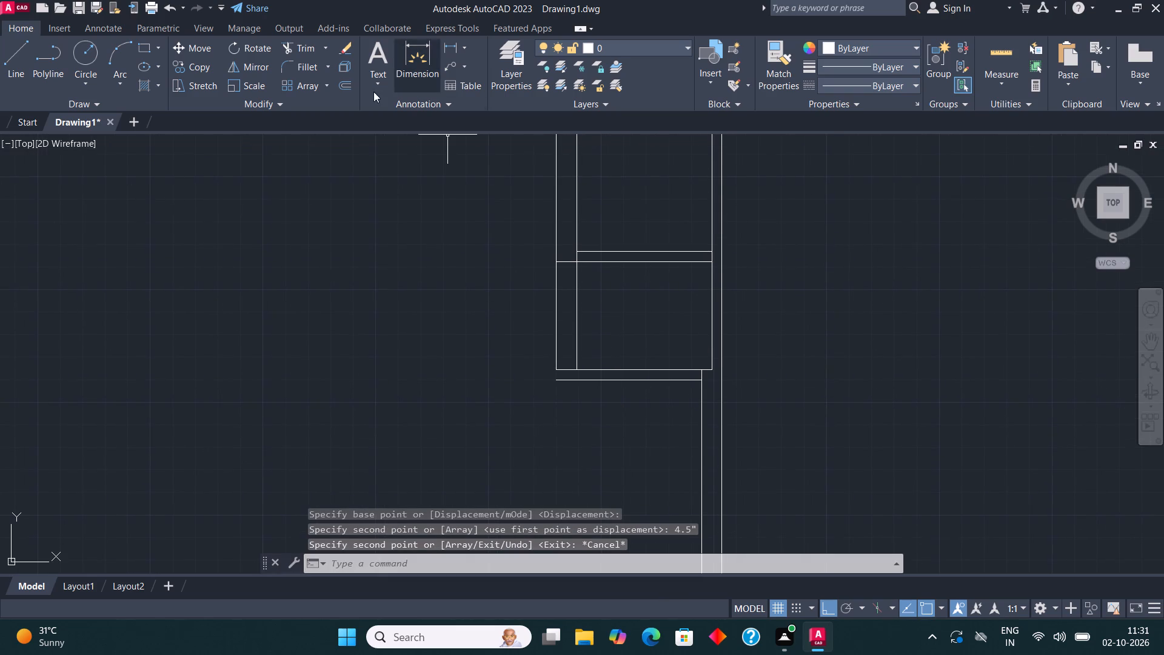
Fillet the small rooms' outer left line with the copied bottom line to close the lower-left corner.
left_click(295, 67)
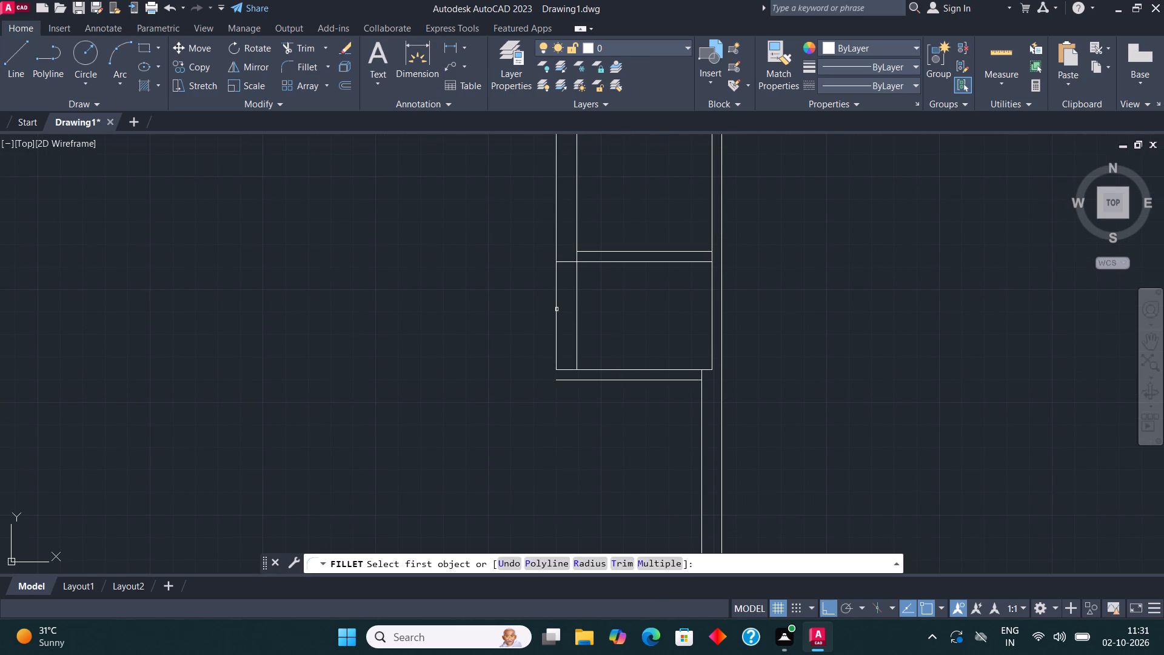
left_click(558, 311)
left_click(575, 382)
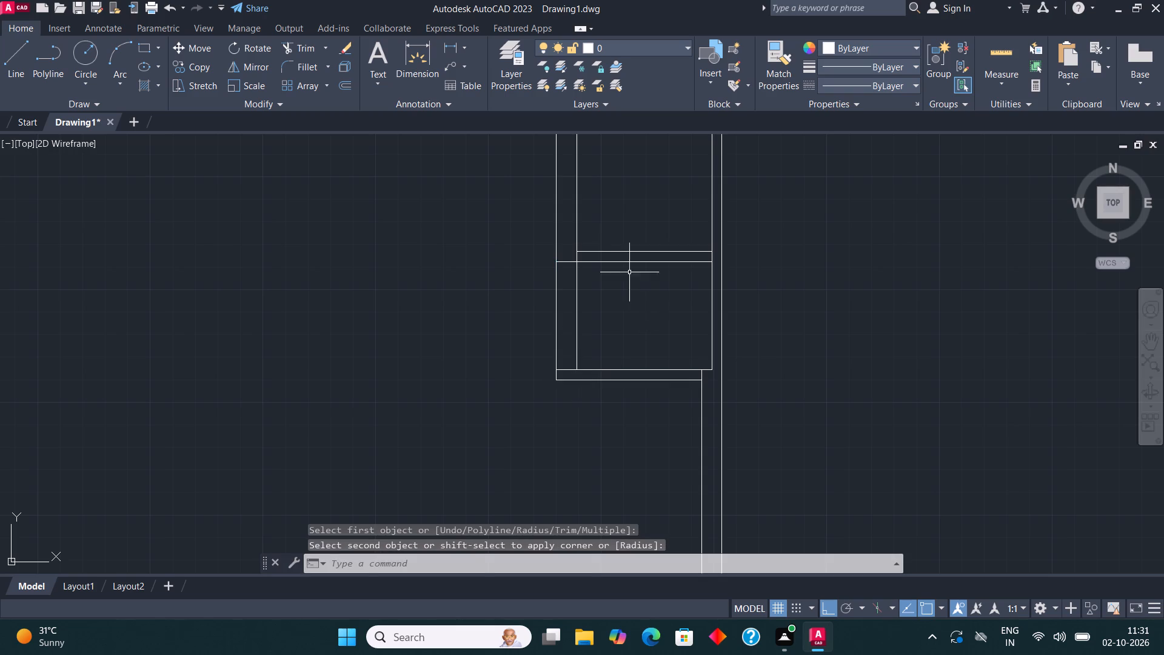
scroll(614, 267, "down", 3)
middle_click_drag(620, 272, 684, 338)
key("Escape")
Draw a room outline from the small rooms' outer top-left corner: 9'7.5" left, 9' down, and right to their outer left line.
middle_click_drag(777, 296, 743, 322)
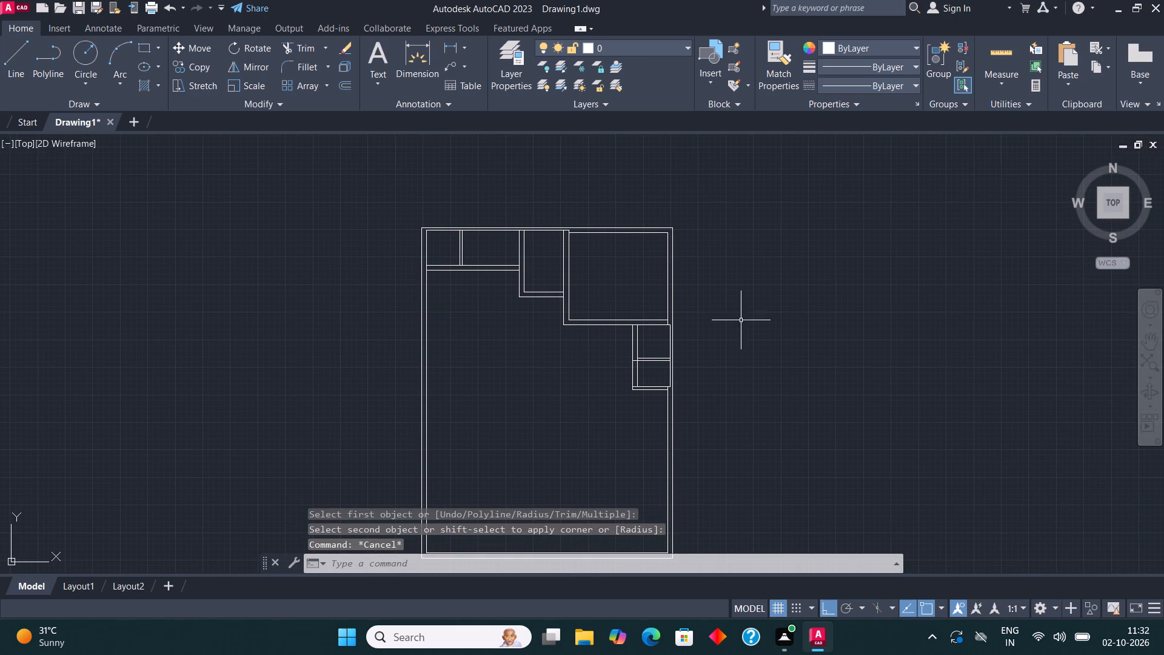
left_click(12, 55)
scroll(595, 322, "up", 2)
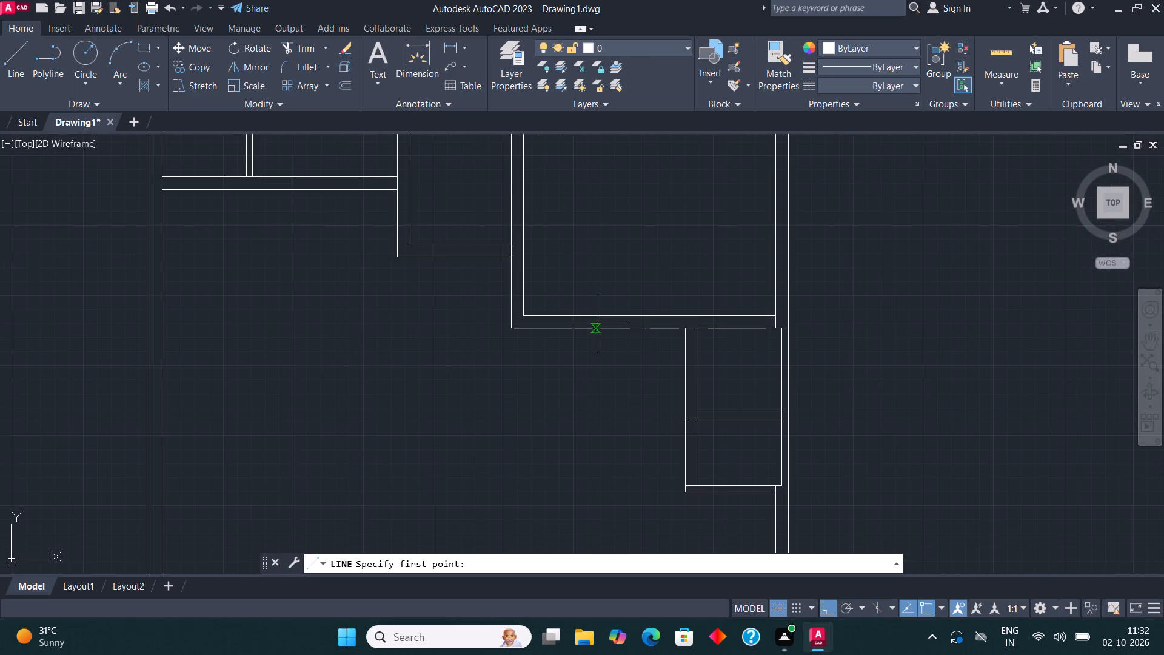
left_click(686, 333)
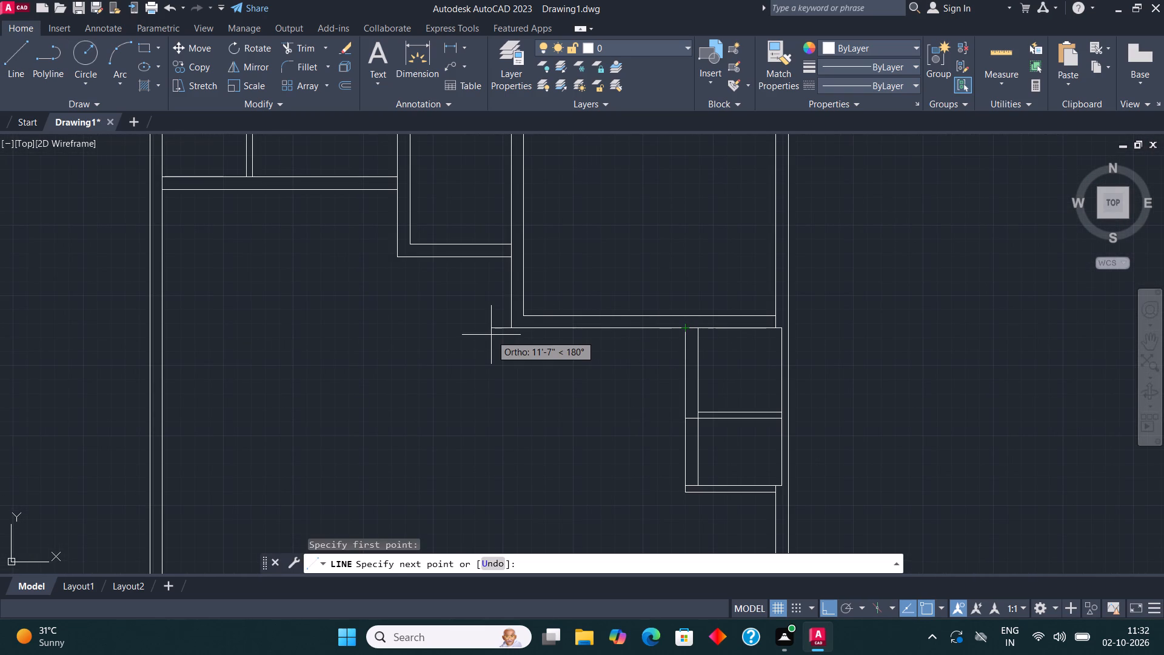
type("9'")
type("7.5'")
key("Return")
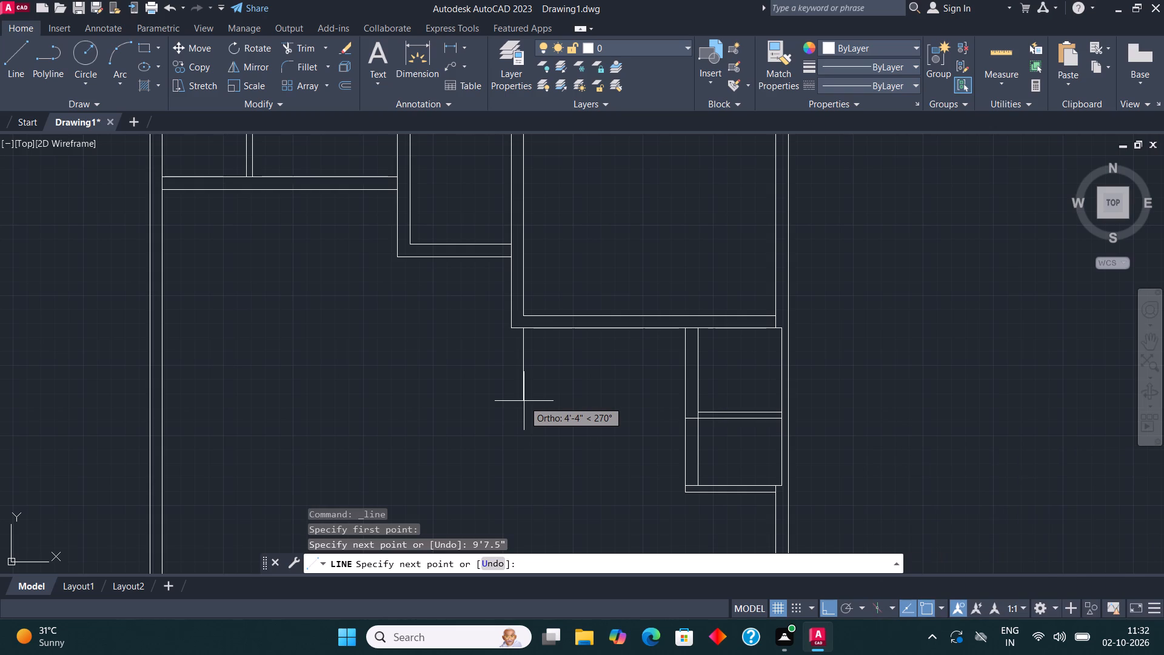
type("9'")
key("Return")
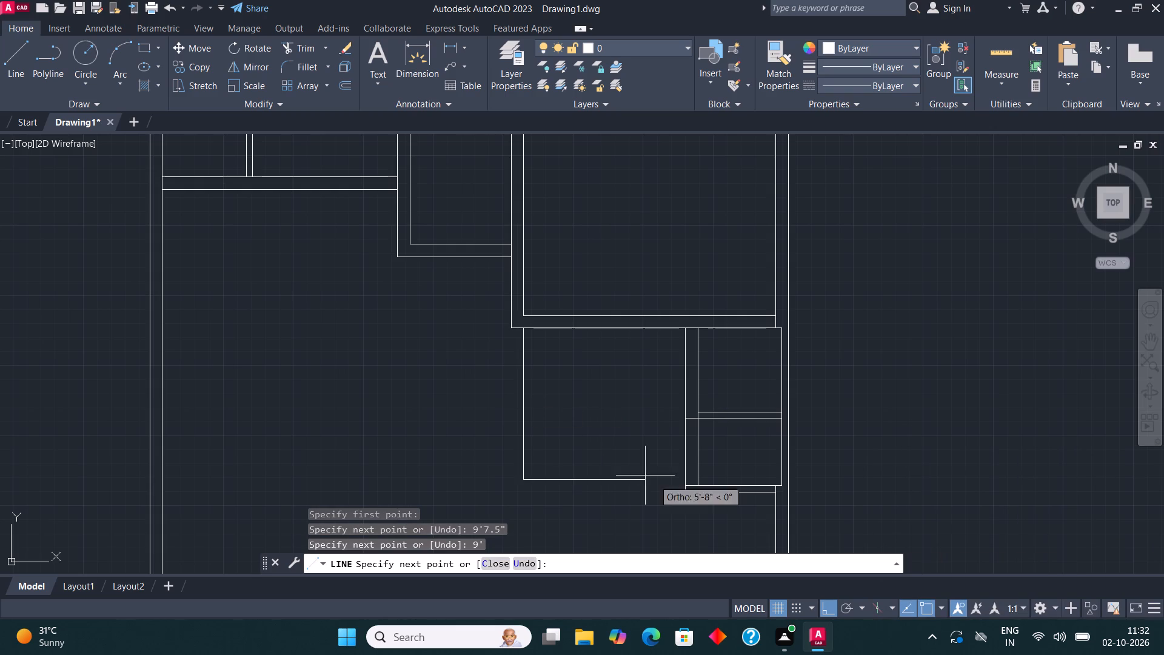
scroll(588, 392, "down", 1)
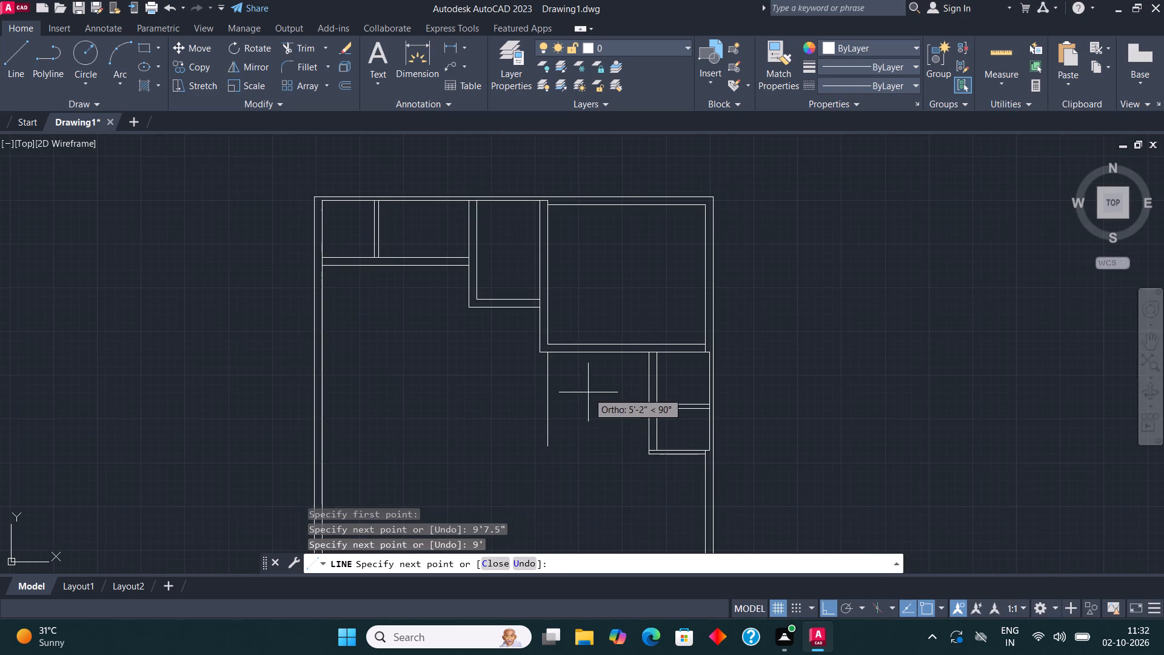
scroll(593, 434, "up", 3)
left_click(809, 486)
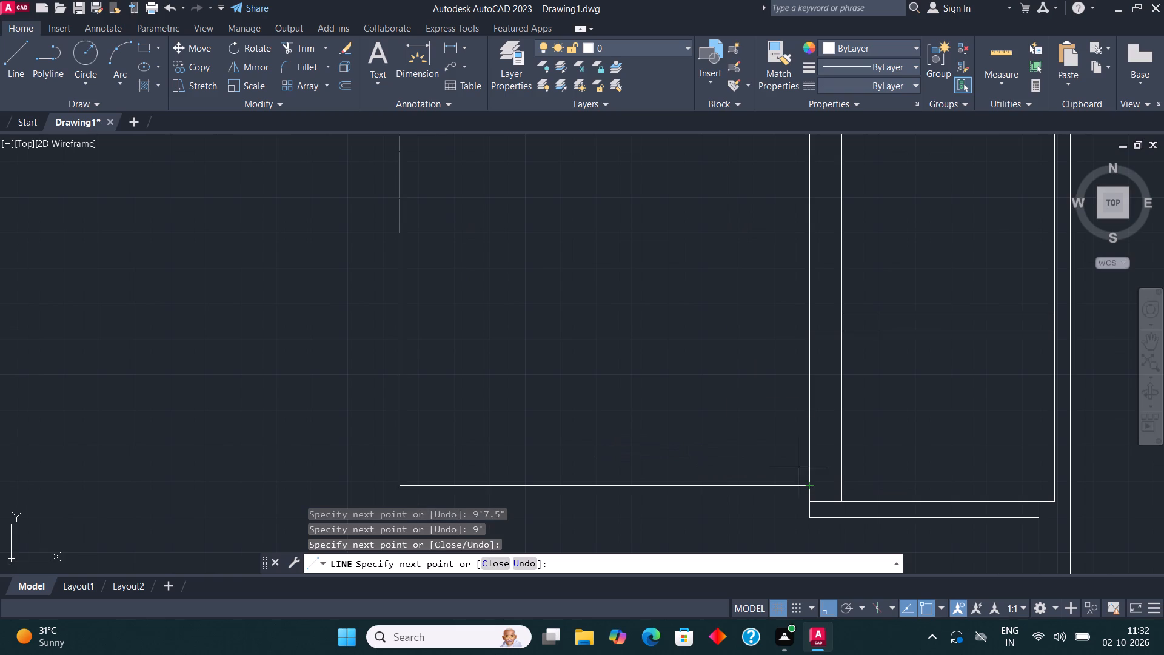
scroll(666, 389, "down", 1)
key("Escape")
Draw a vertical line from the fourth room's outer bottom-left corner down to just past the new room's bottom line.
scroll(595, 371, "down", 1)
middle_click_drag(619, 370, 570, 364)
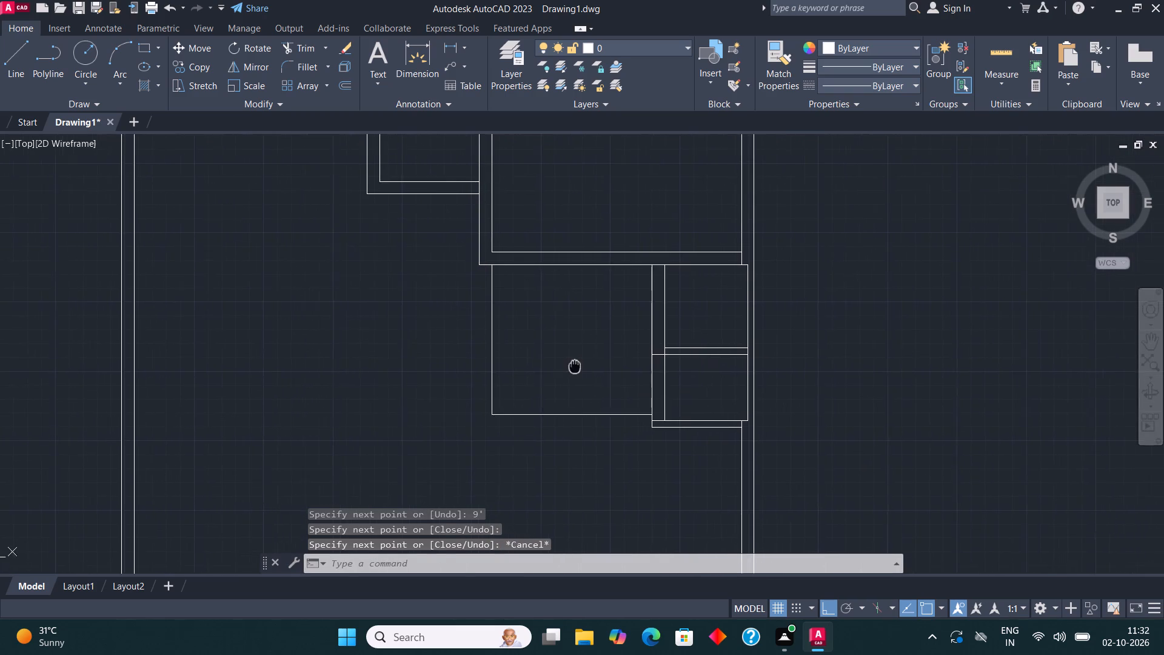
middle_click_drag(570, 364, 561, 364)
middle_click_drag(525, 301, 526, 333)
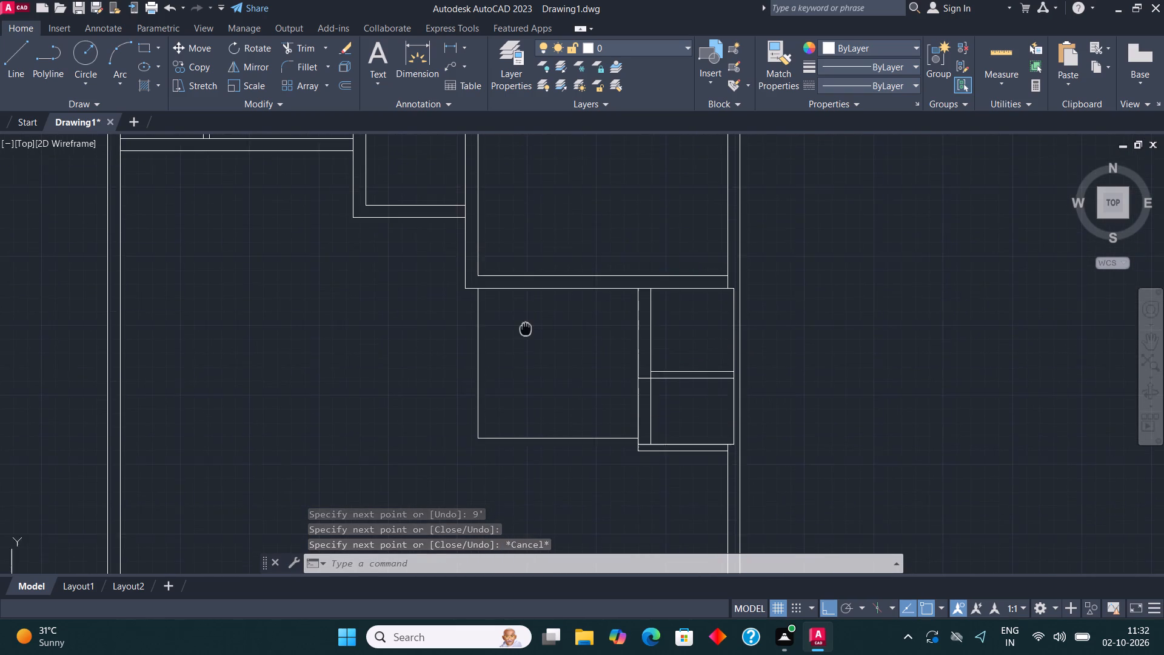
middle_click_drag(526, 333, 526, 351)
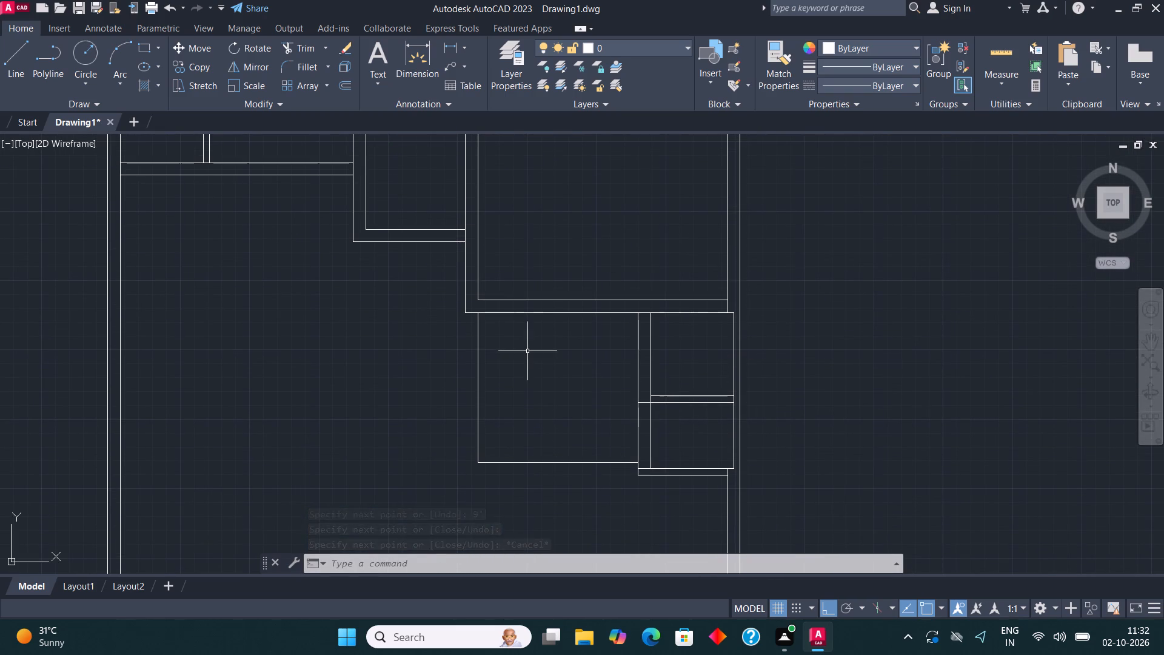
middle_click_drag(538, 319, 570, 344)
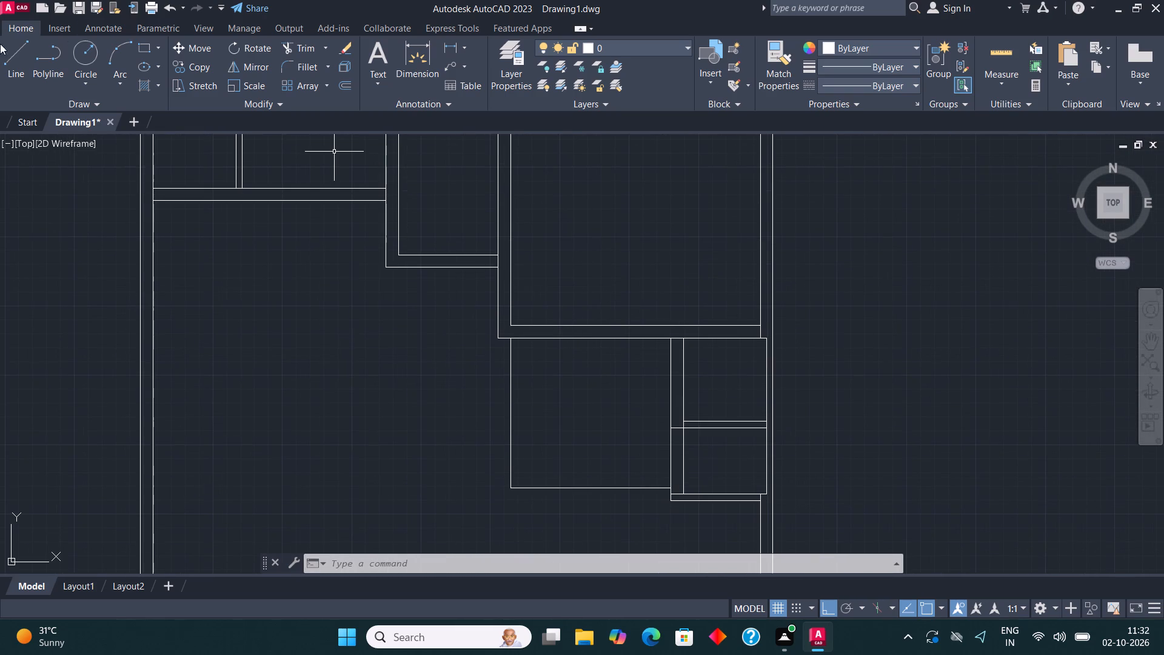
left_click(10, 55)
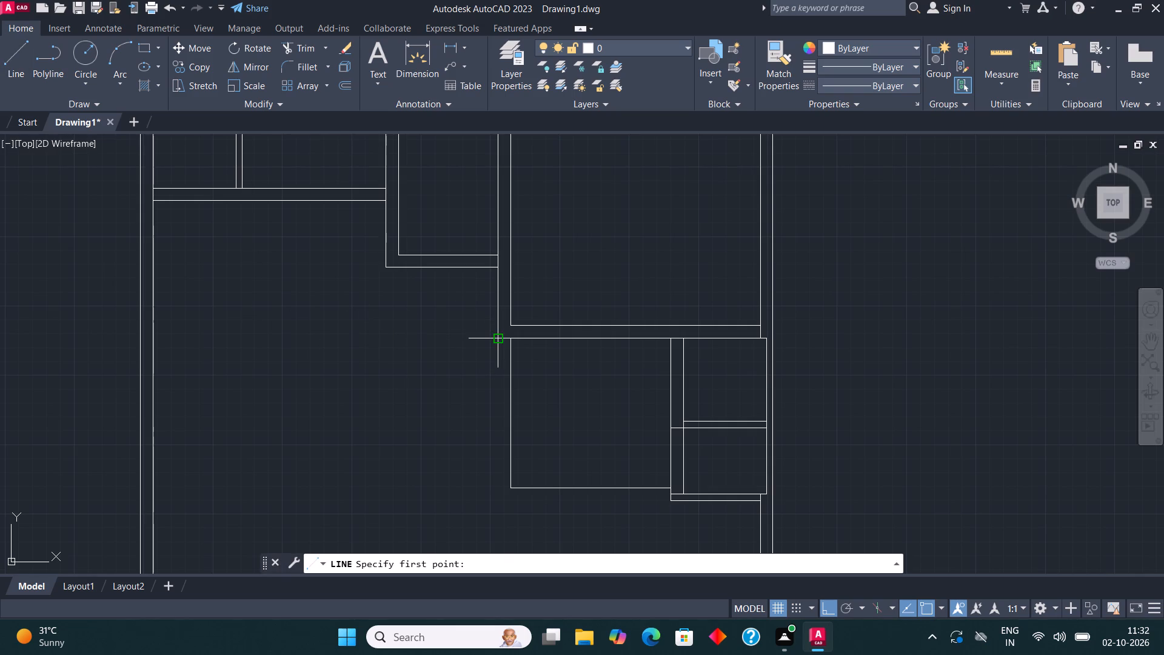
left_click(496, 338)
left_click(499, 508)
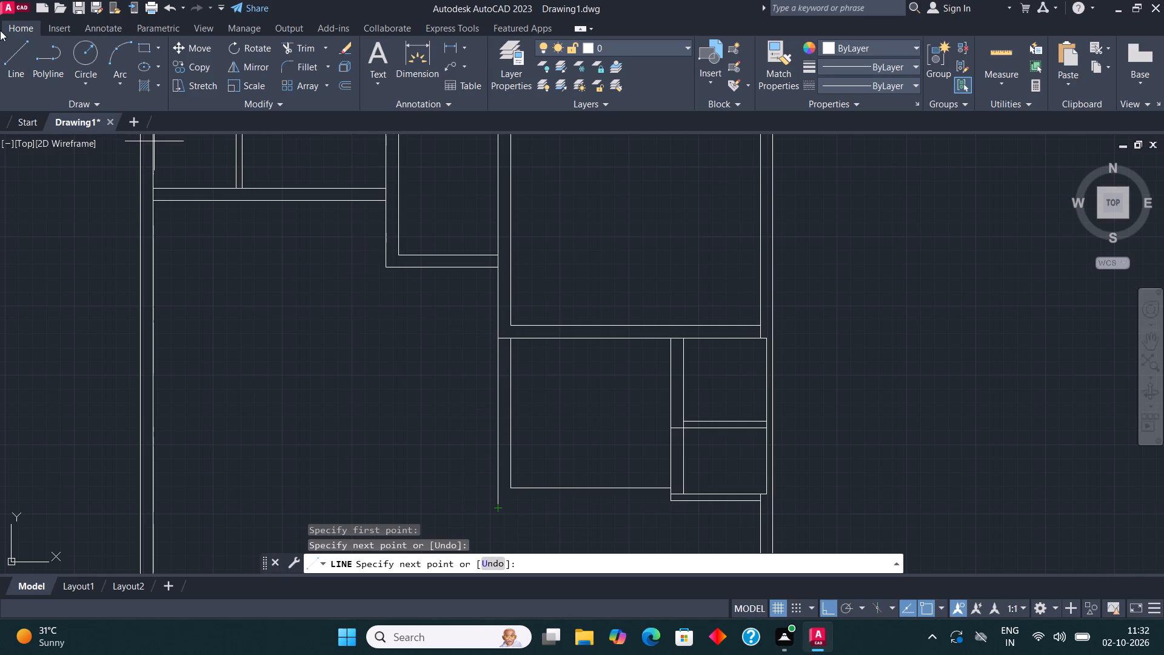
Draw a horizontal line from the small rooms' outer bottom-left corner leftward to just short of the 9'7.5" room's outer left line.
left_click(16, 52)
scroll(573, 417, "down", 1)
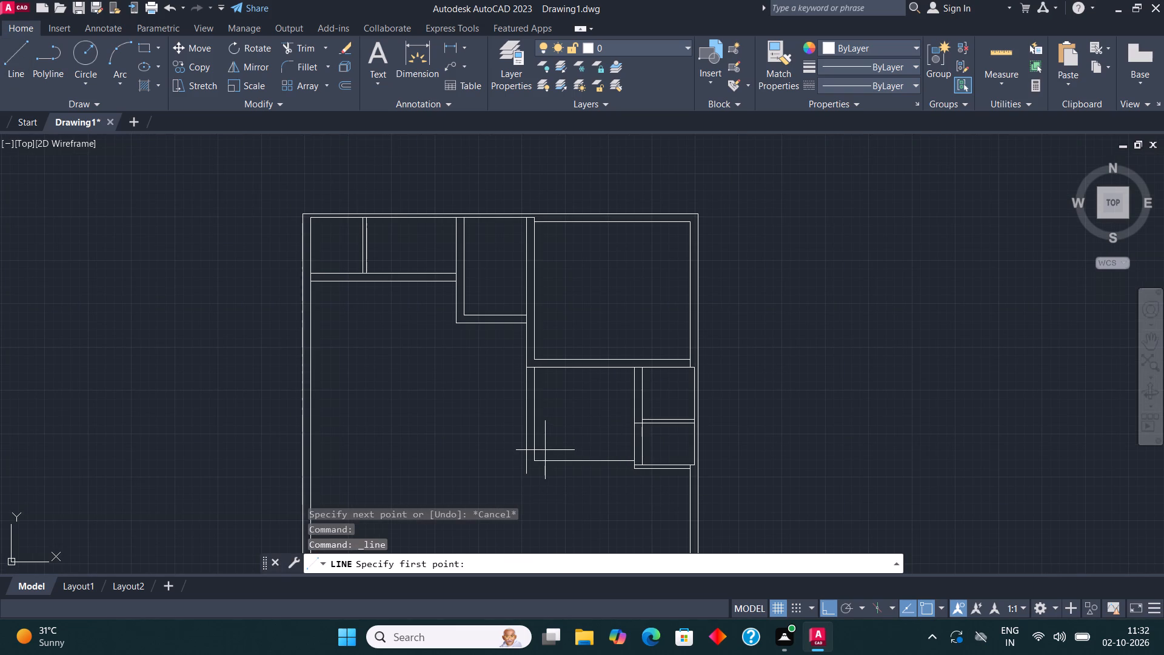
scroll(640, 479, "up", 1)
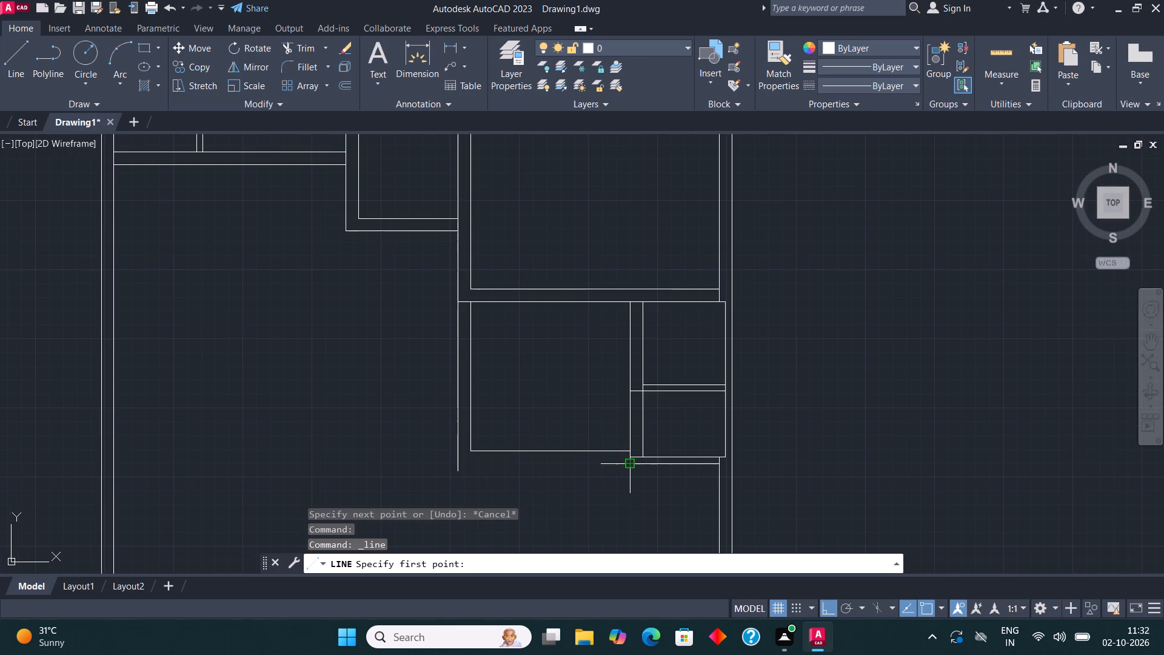
left_click(629, 462)
left_click(475, 471)
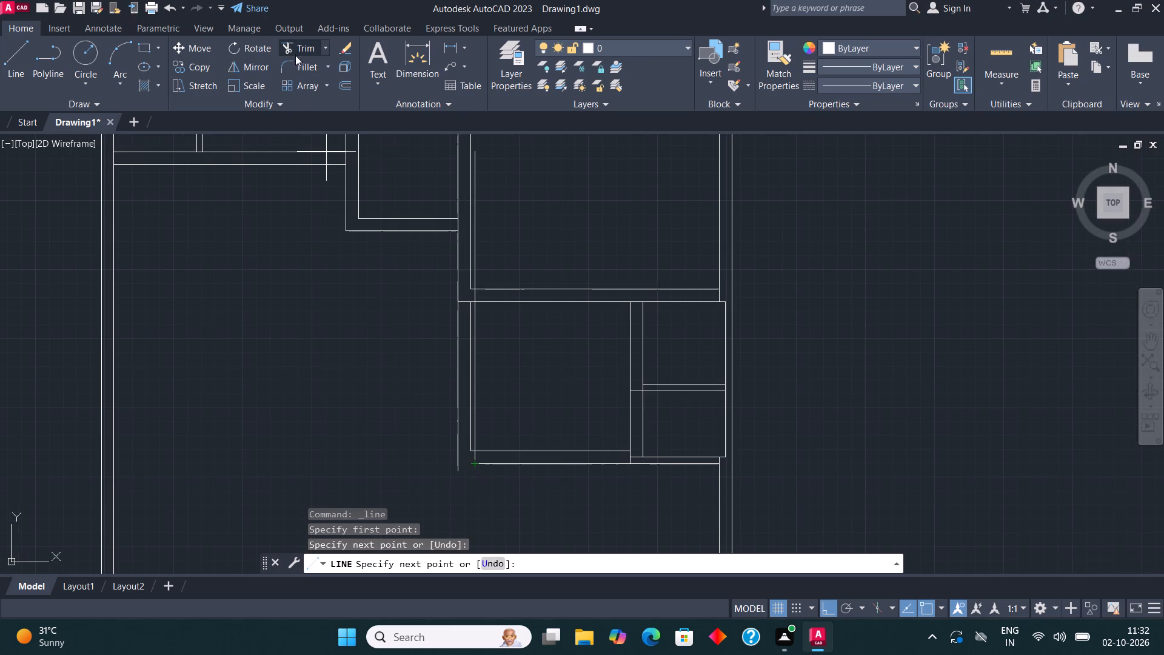
Fillet the 9'7.5" room's outer left line with the new outer bottom line to close the lower-left corner.
left_click(306, 62)
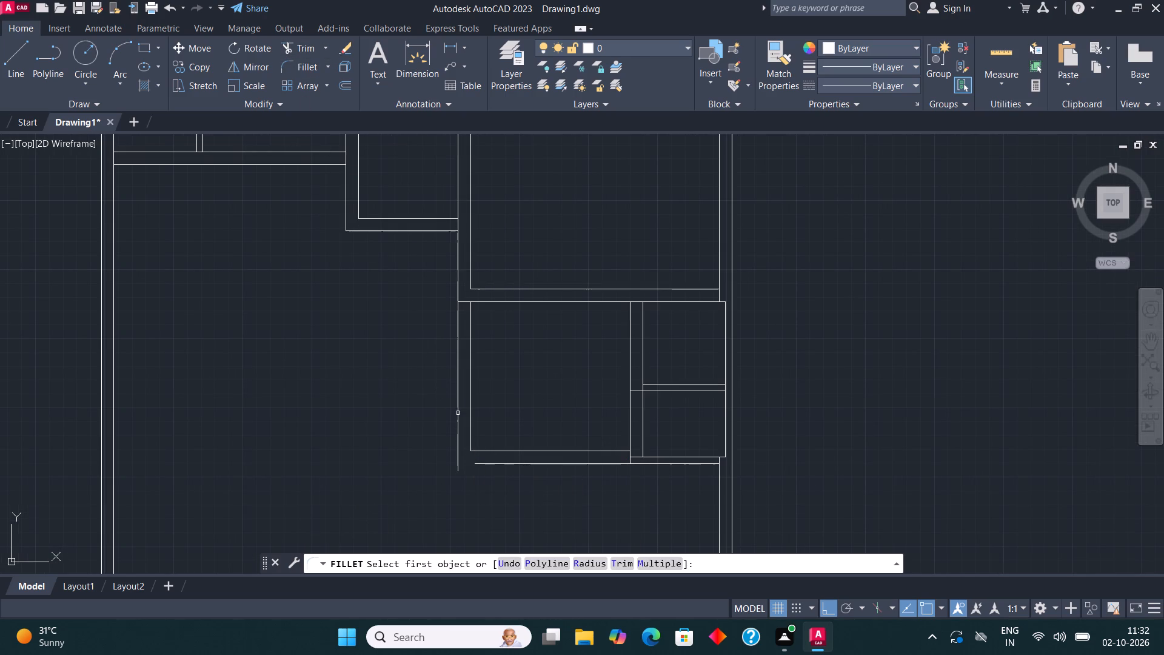
left_click(458, 413)
left_click(492, 469)
left_click(492, 461)
left_click(492, 463)
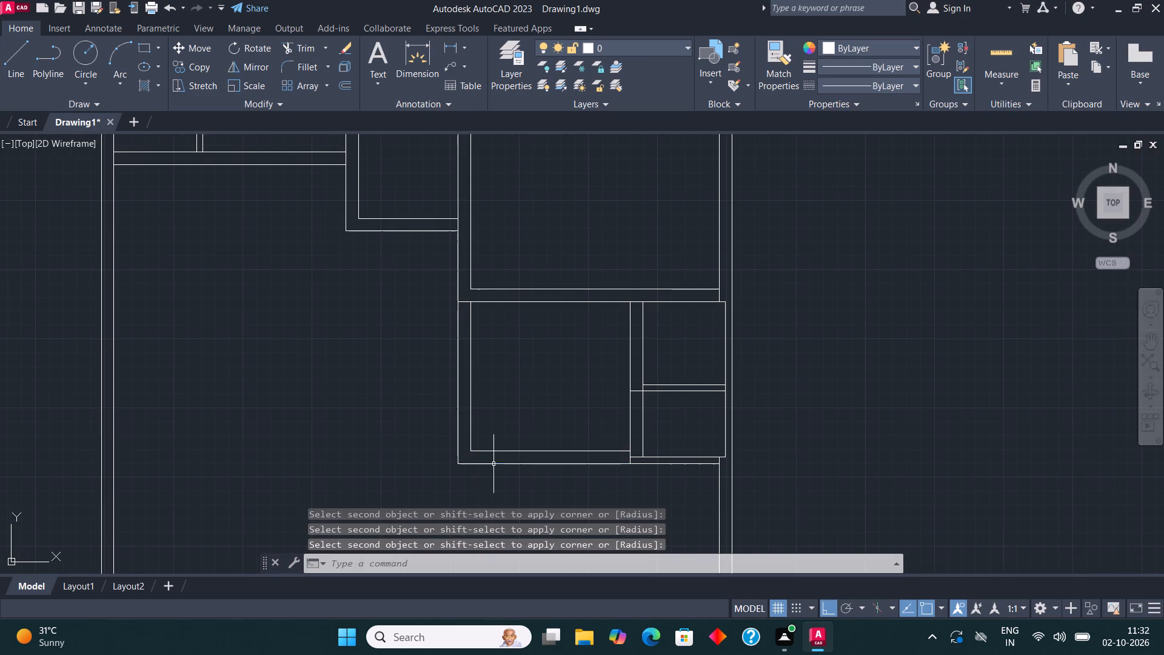
Draw a room outline from the small rooms' outer bottom line at the right inner wall: 7' down, 15' left, and up to the room above.
scroll(532, 375, "down", 2)
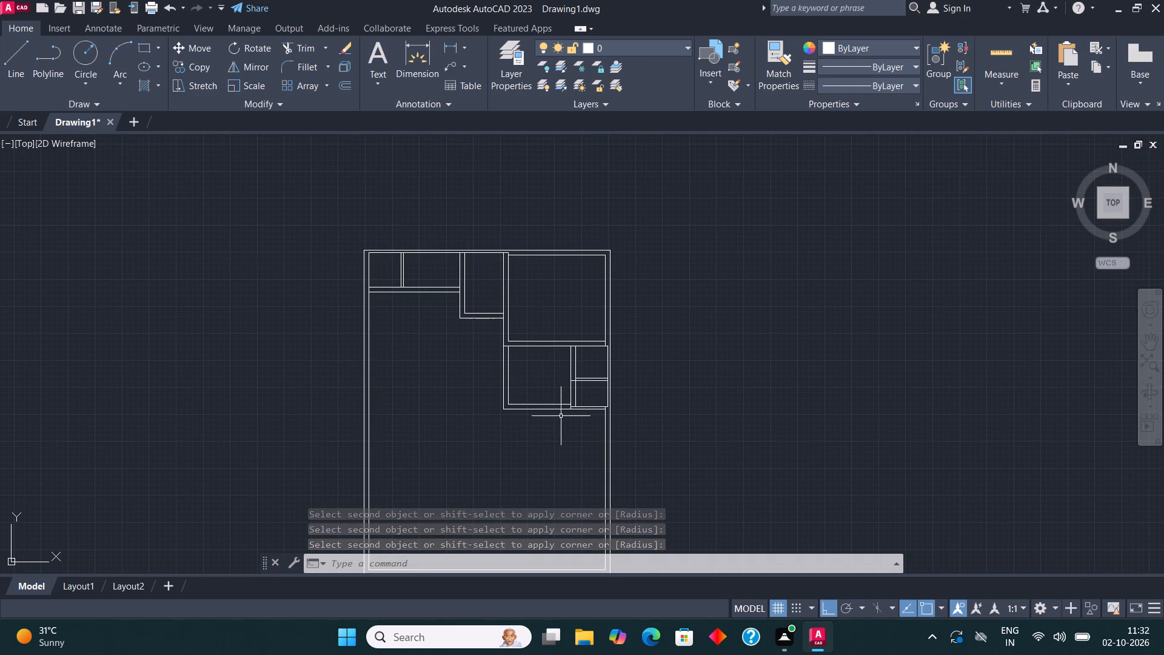
middle_click_drag(595, 432, 604, 403)
scroll(612, 405, "up", 2)
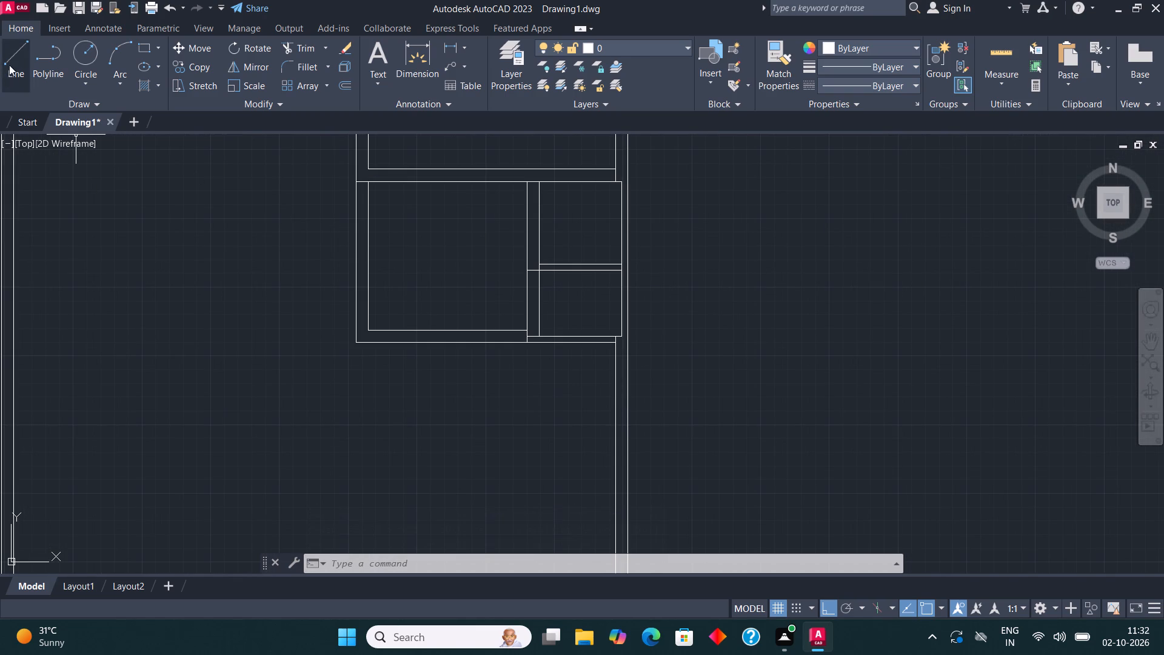
left_click(11, 64)
scroll(587, 349, "up", 2)
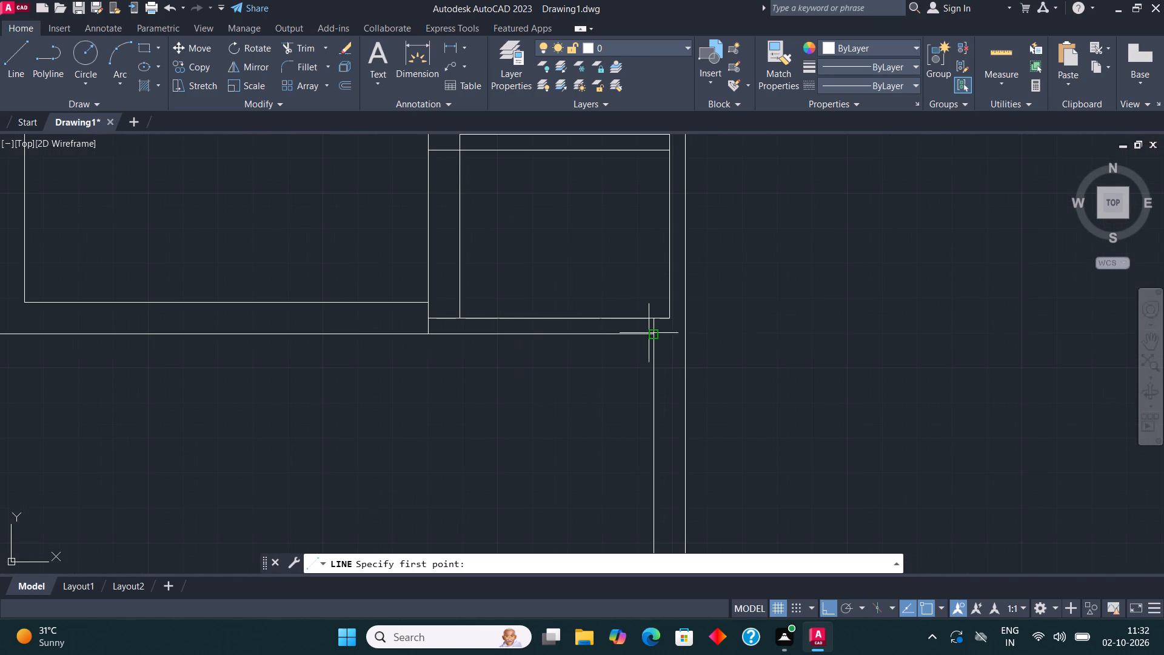
left_click(657, 334)
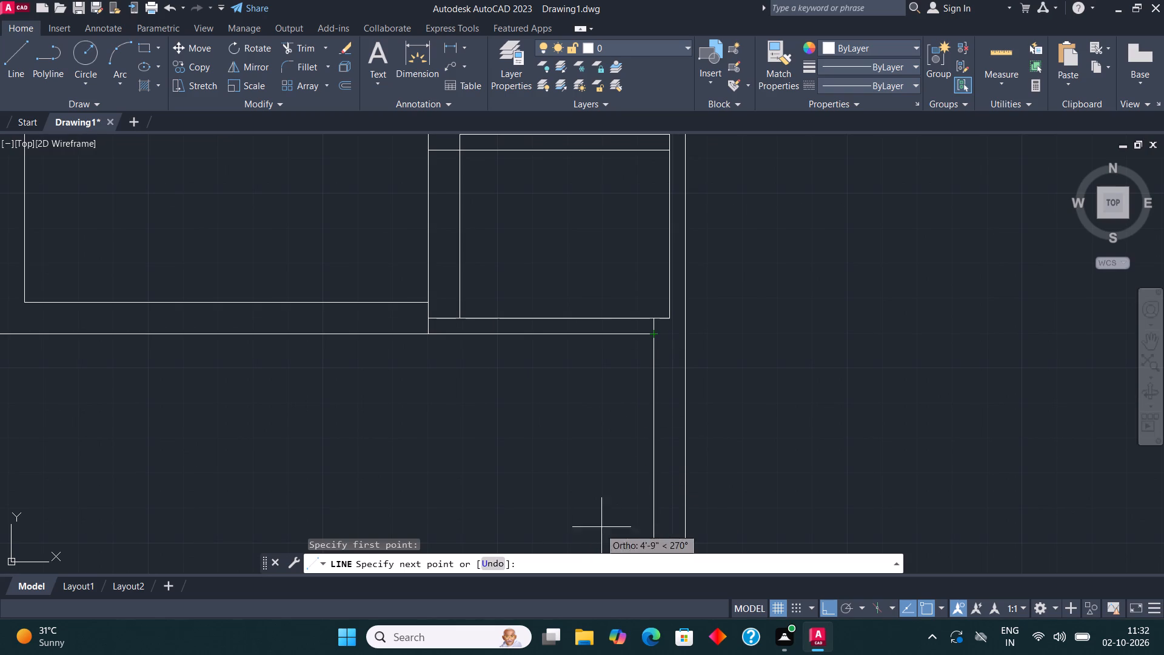
type("7'")
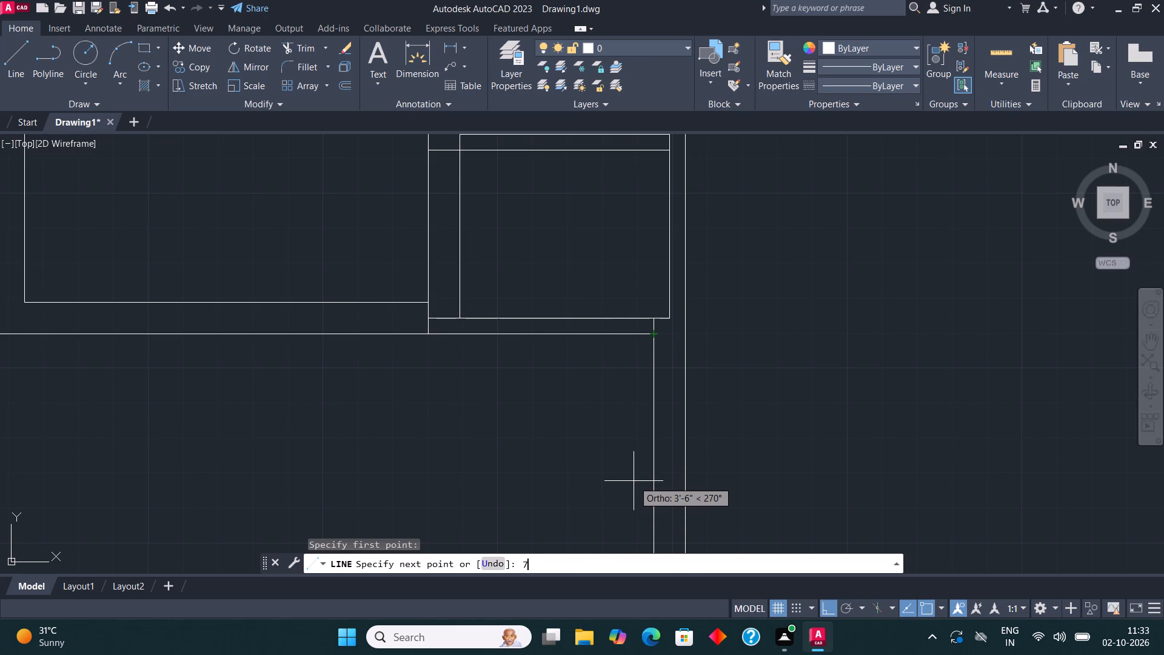
key("Return")
scroll(634, 480, "down", 1)
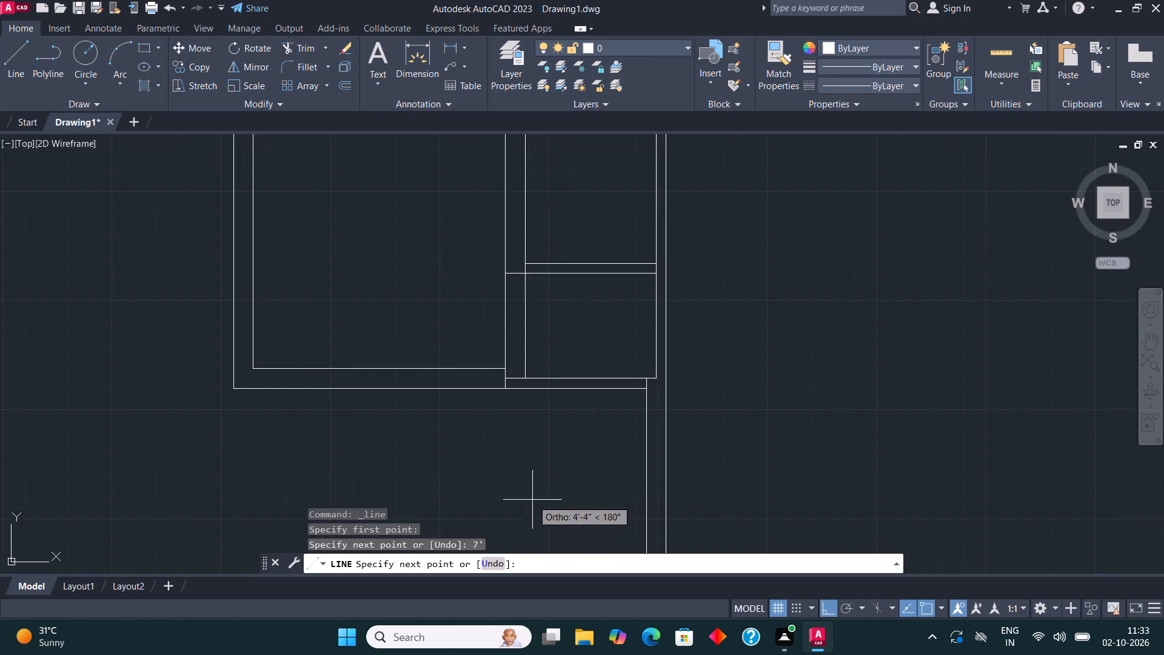
scroll(512, 374, "down", 2)
scroll(493, 389, "up", 2)
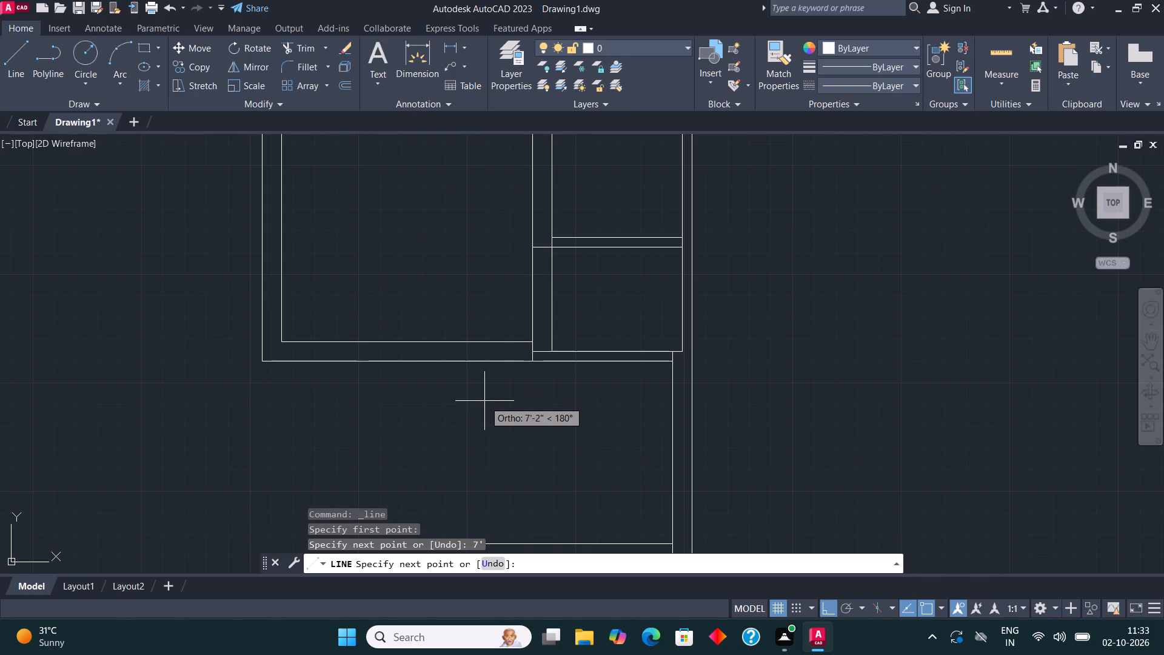
type("15'")
key("Return")
scroll(483, 401, "down", 2)
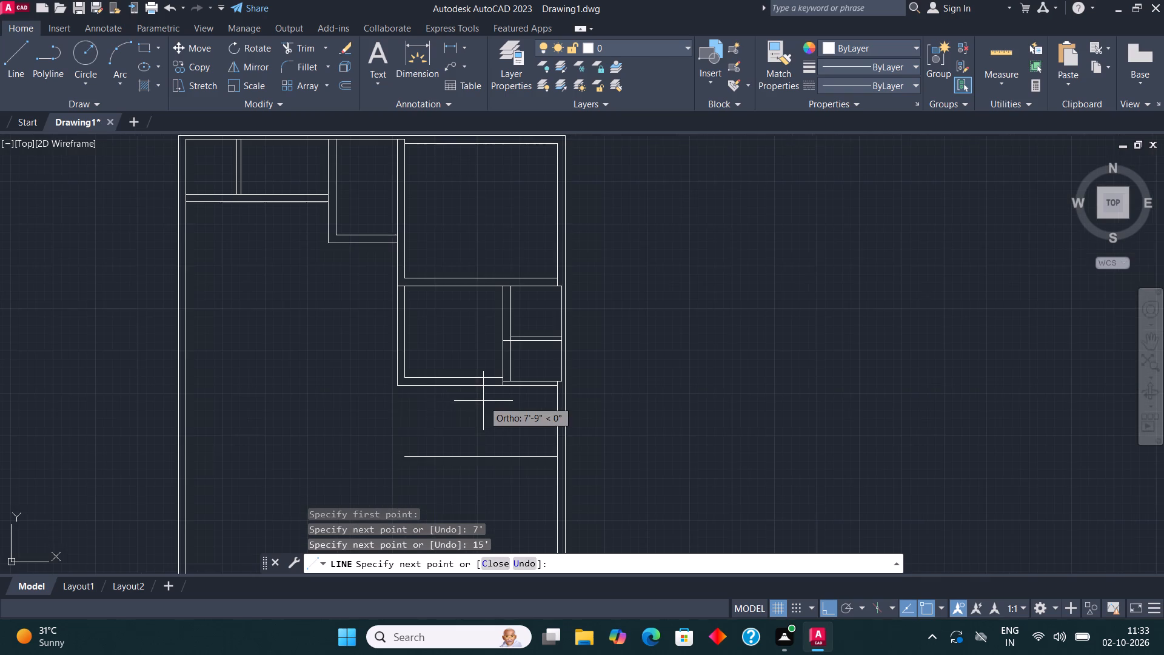
scroll(413, 403, "up", 1)
left_click(395, 364)
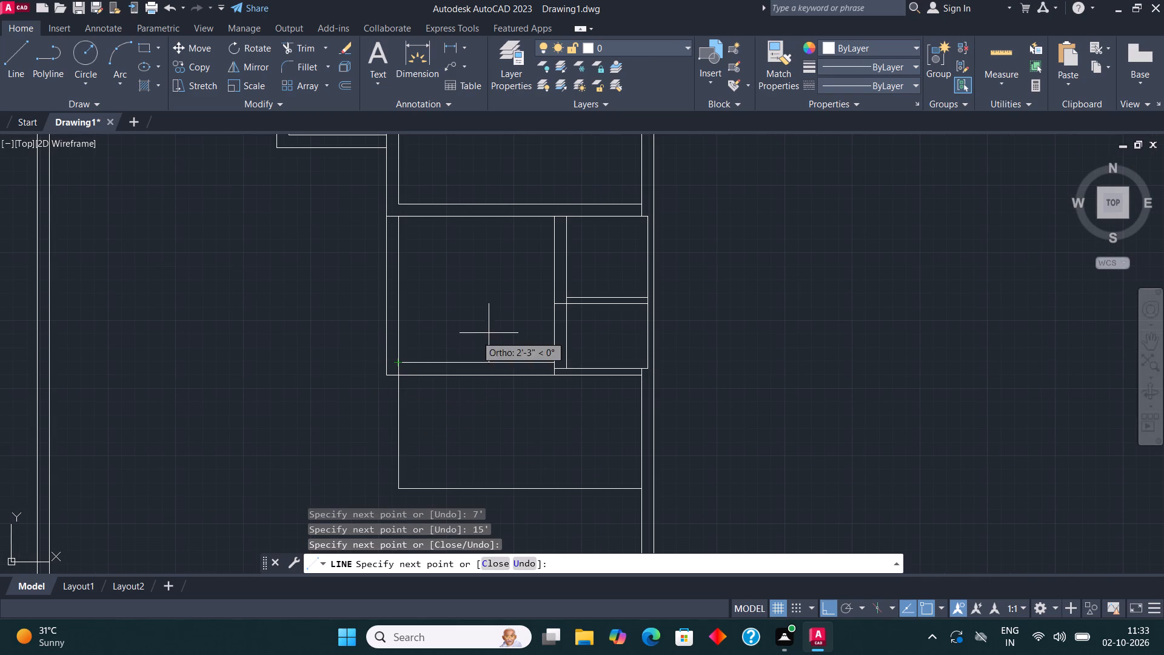
key("Escape")
Offset the new 15' by 7' room's bottom and left lines 9" outward.
middle_click_drag(543, 382, 600, 307)
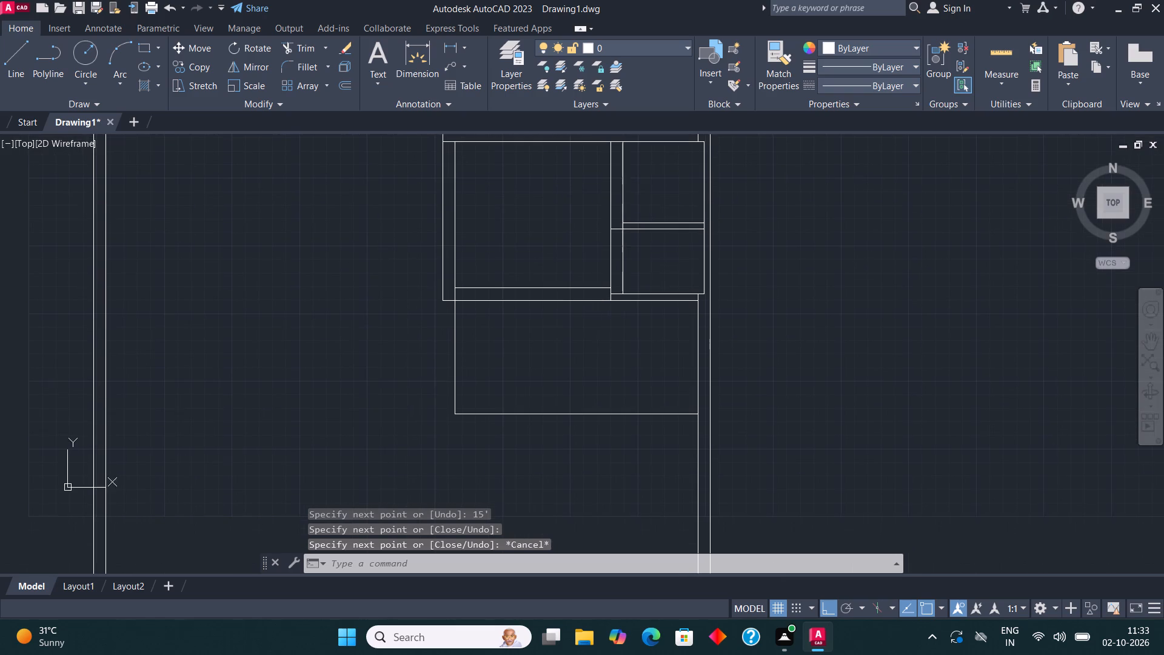
left_click(486, 426)
left_click(429, 343)
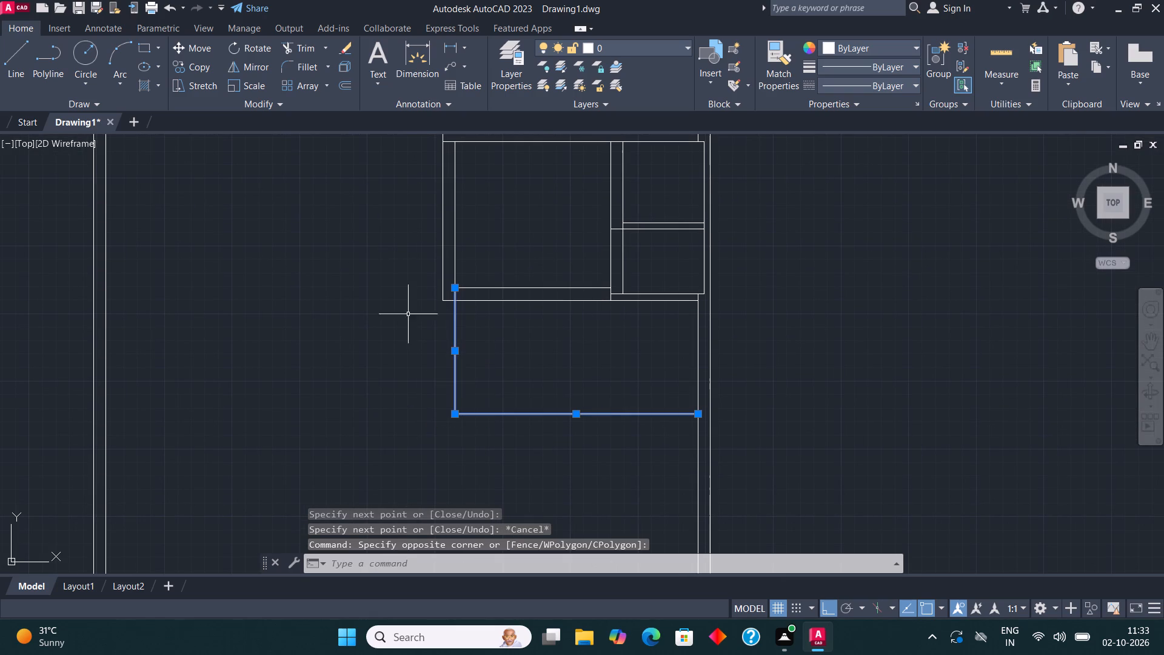
left_click(349, 89)
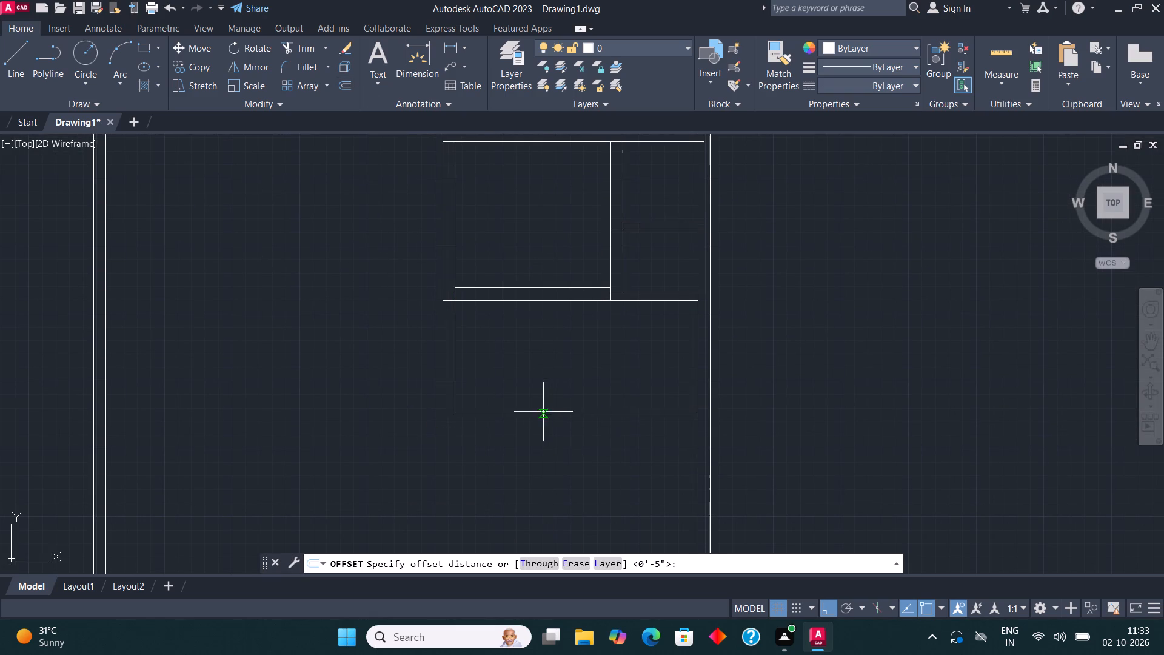
left_click(543, 412)
type("9\"")
key("Return")
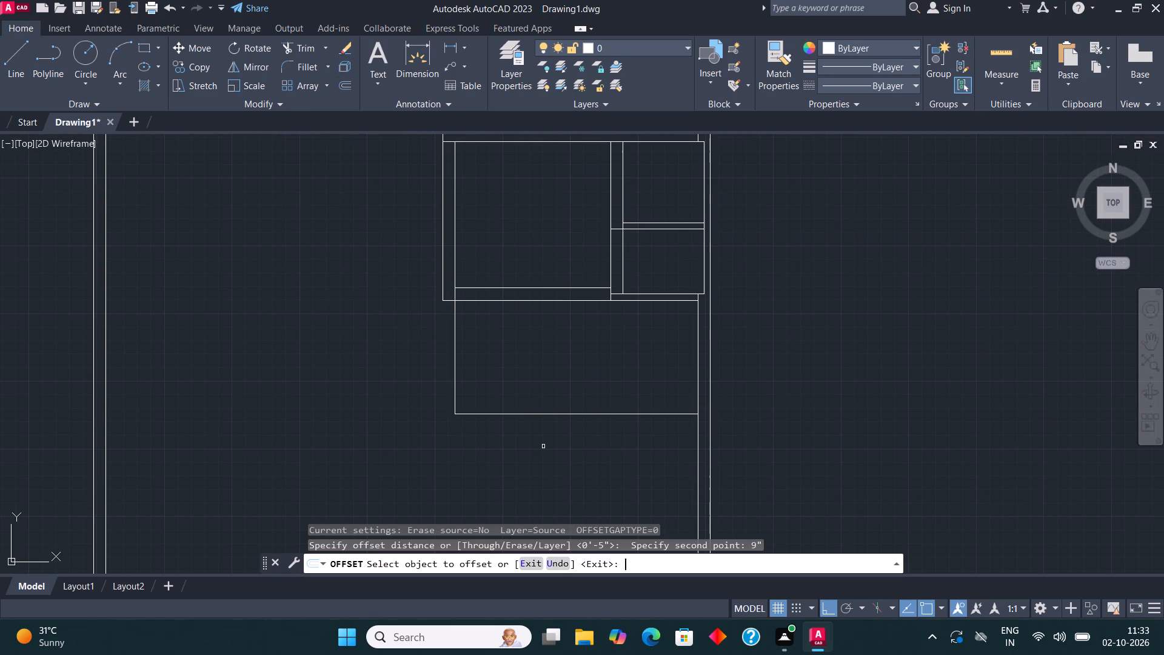
left_click(546, 414)
left_click(543, 452)
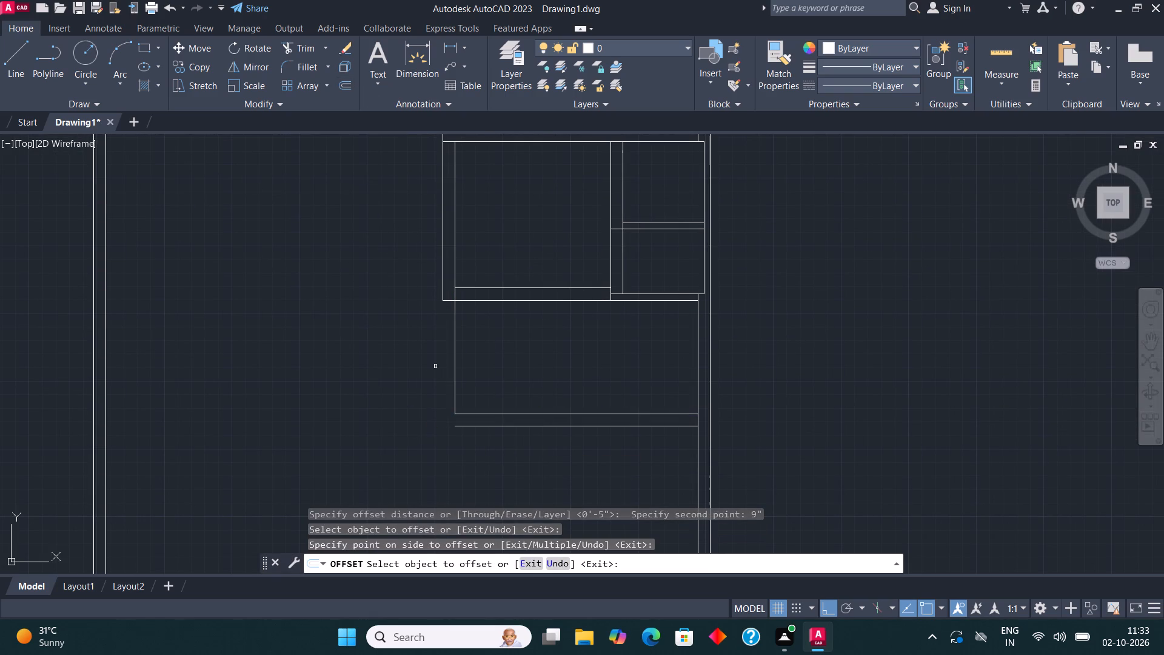
left_click(455, 379)
left_click(420, 370)
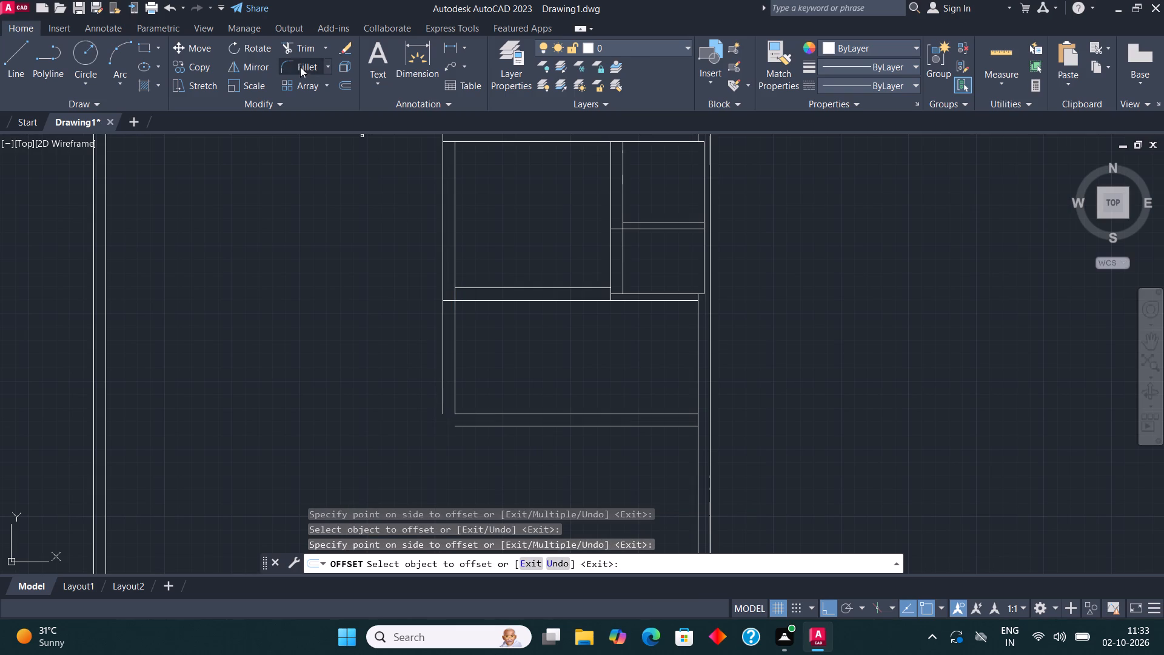
Fillet the two offset lines to close the 15' by 7' room's outer lower-left corner.
left_click(301, 68)
left_click(443, 388)
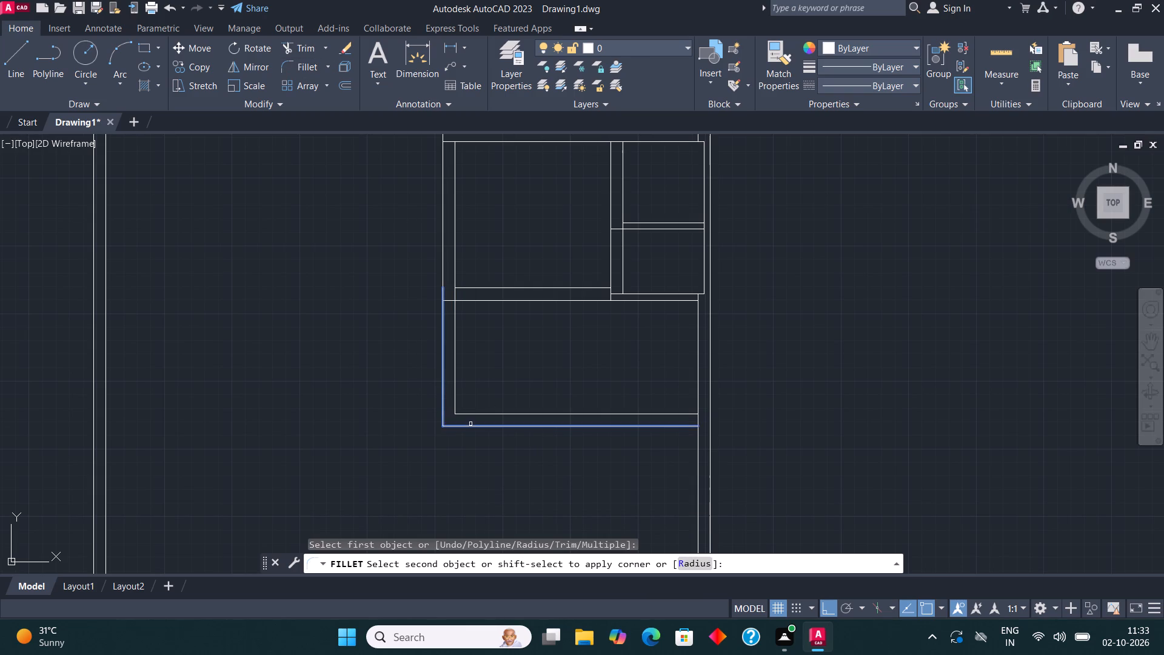
left_click(474, 427)
Draw a room outline below the upper-left rooms' wall: 12'7.5" down the left inner wall, 14' right, and up to the adjacent room's outer corner.
middle_click_drag(505, 371, 490, 217)
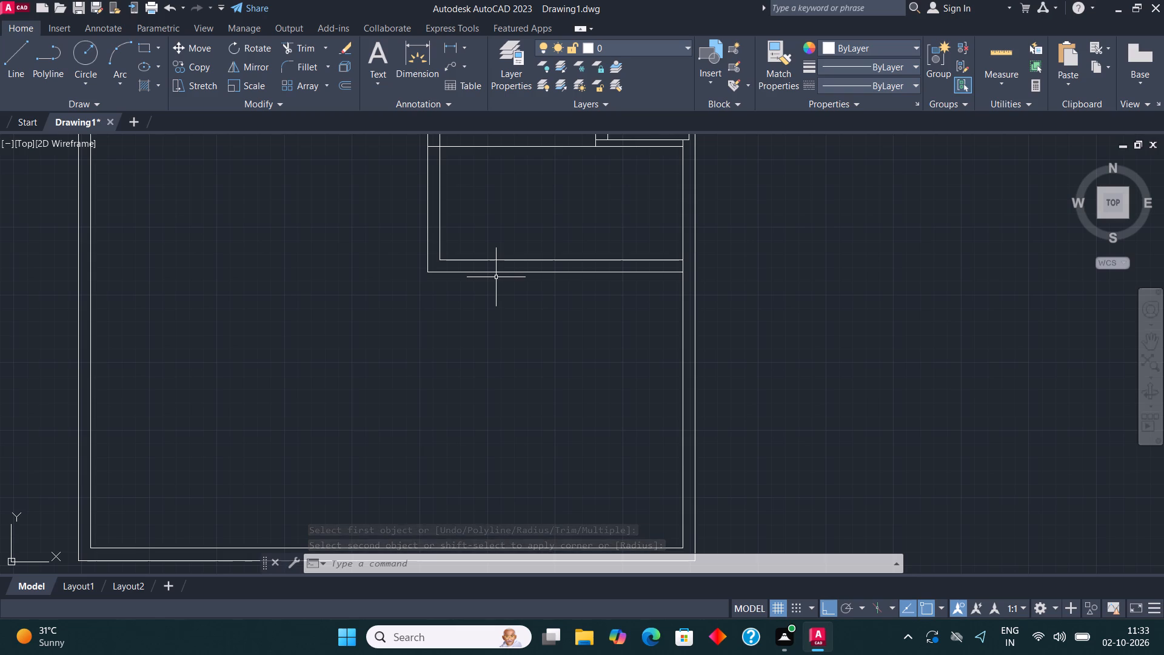
scroll(464, 393, "down", 2)
middle_click_drag(381, 407, 420, 434)
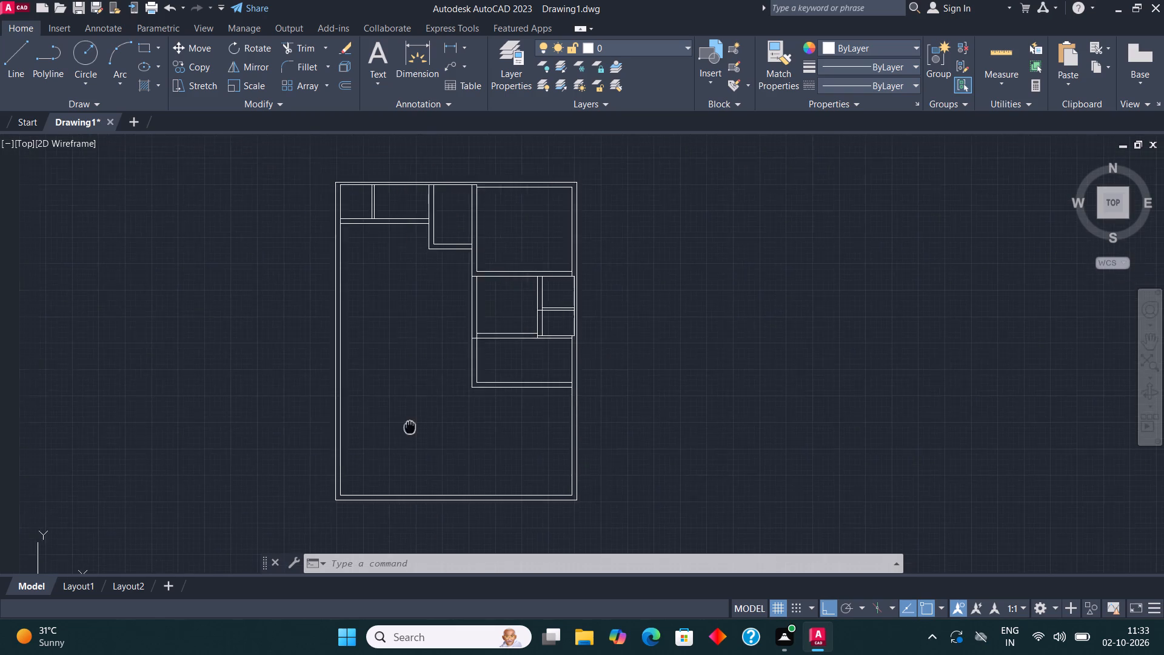
middle_click_drag(420, 434, 543, 550)
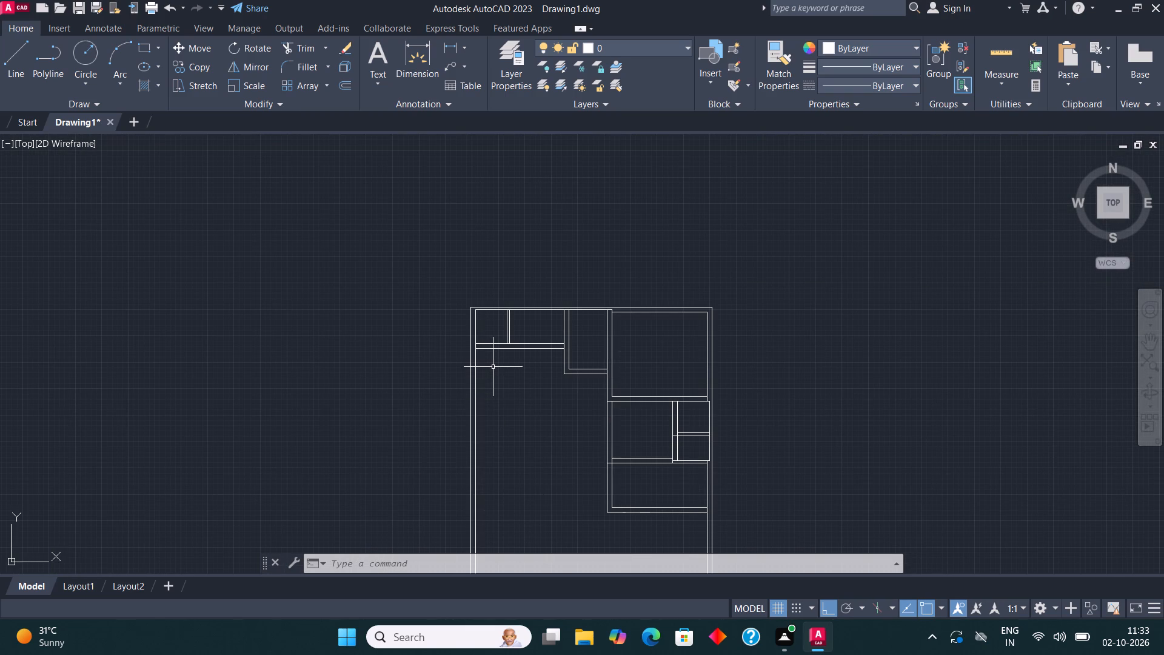
middle_click_drag(432, 348, 415, 335)
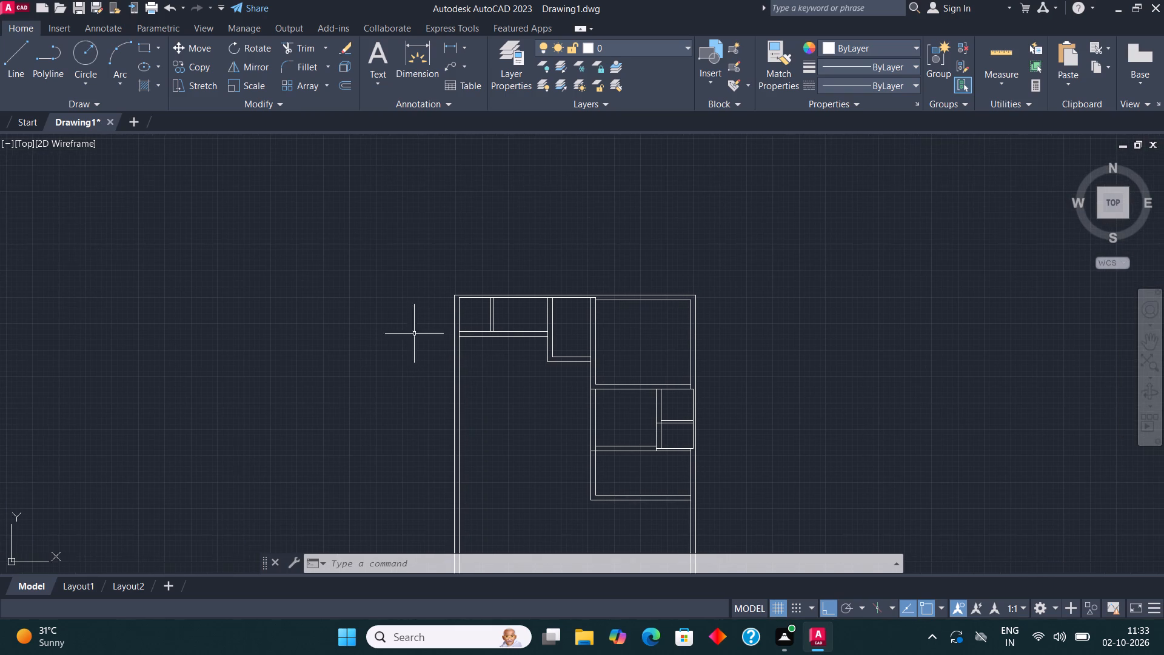
left_click(6, 52)
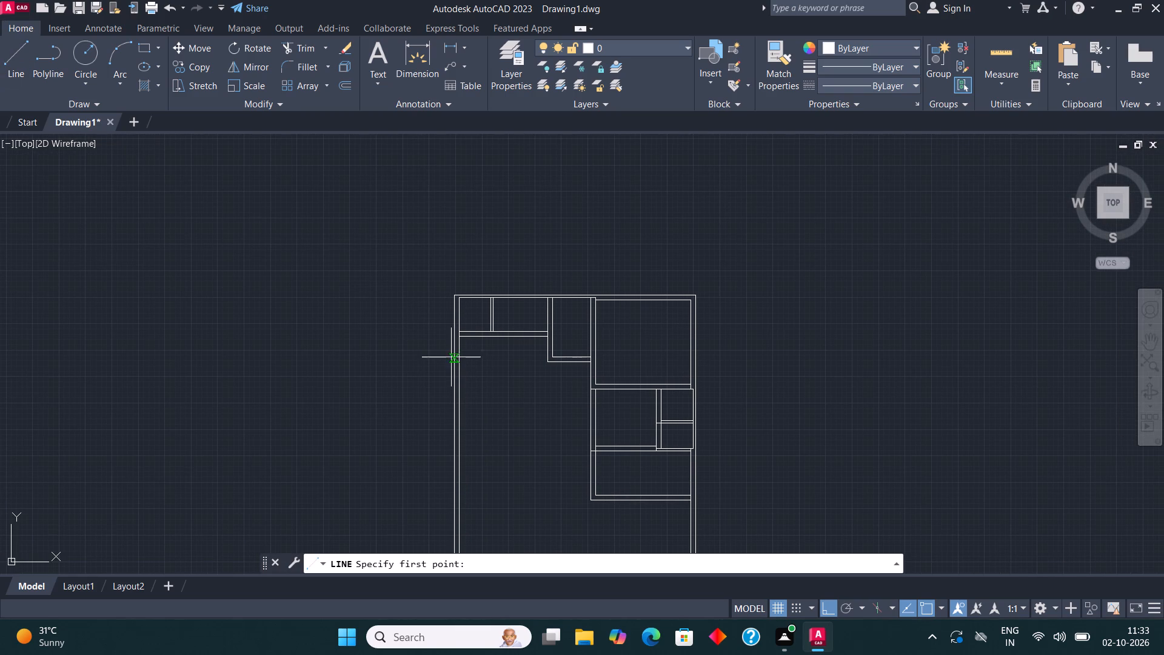
scroll(450, 355, "up", 3)
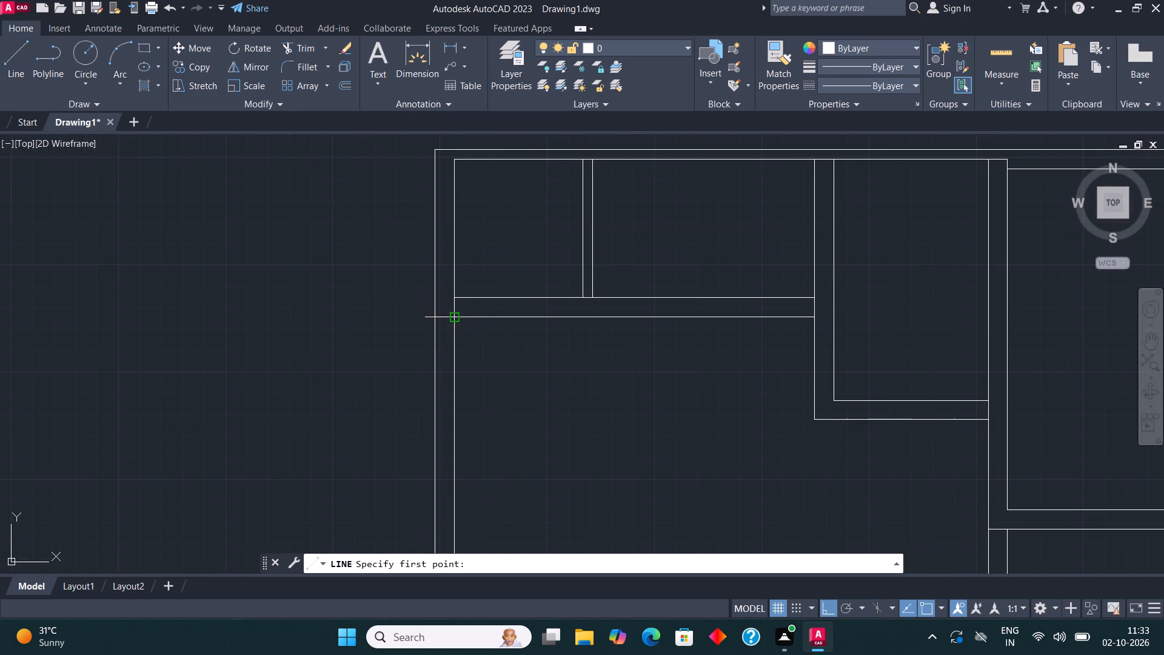
left_click(457, 318)
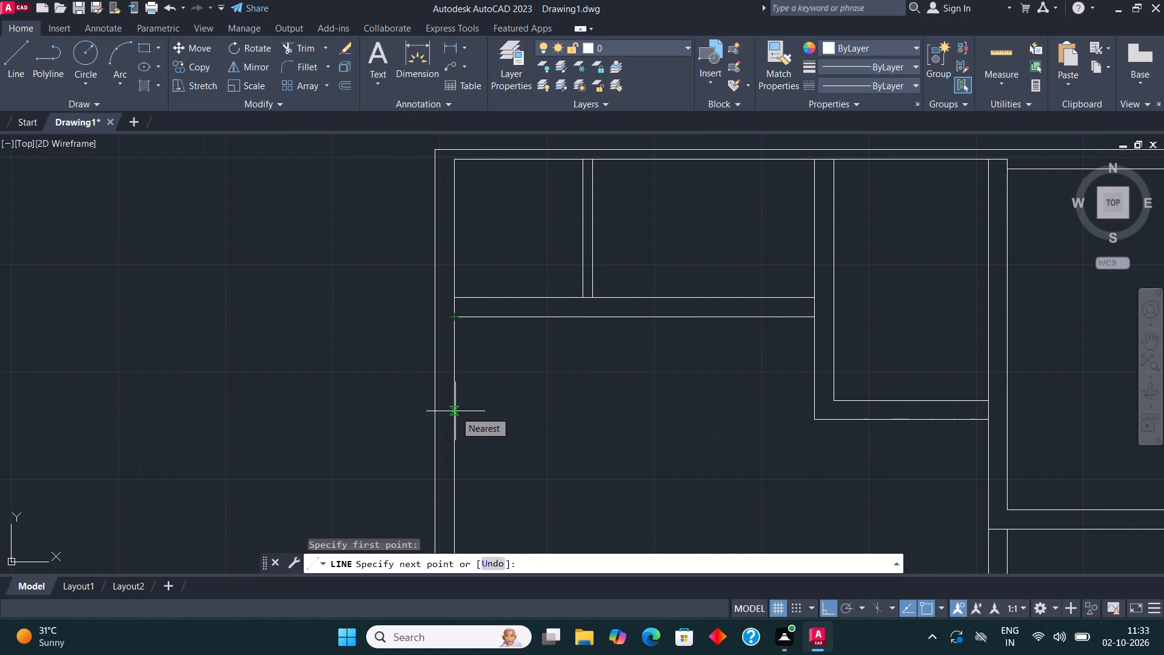
type("12'")
type("7.5\"")
key("Return")
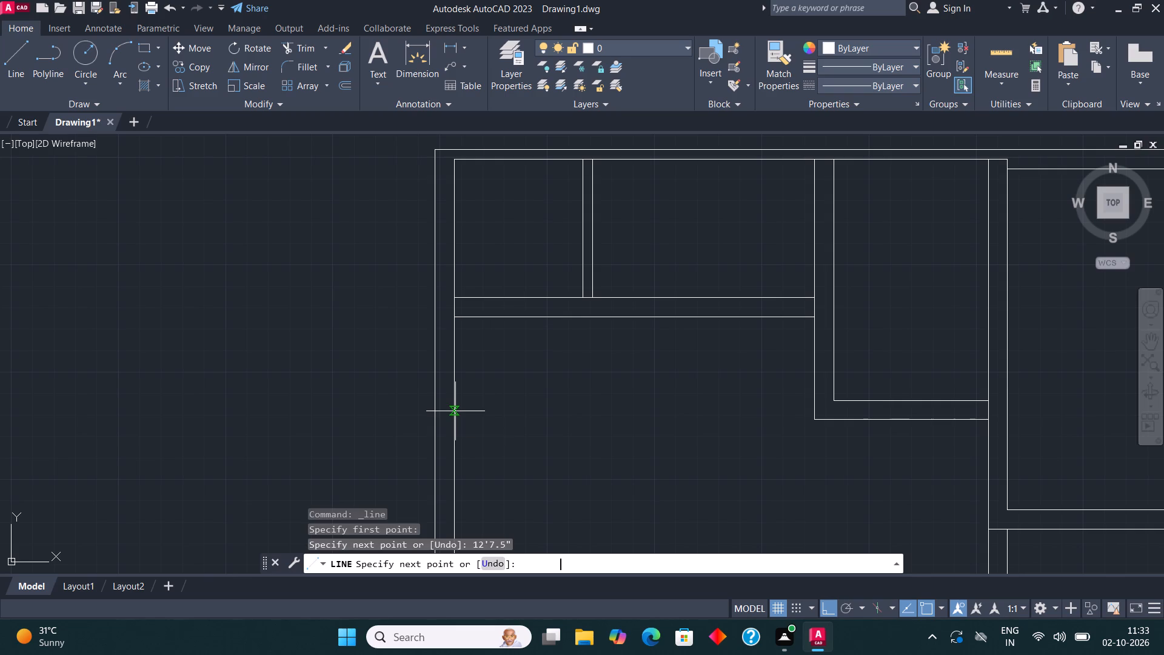
scroll(455, 411, "down", 3)
scroll(510, 425, "down", 1)
scroll(510, 437, "up", 2)
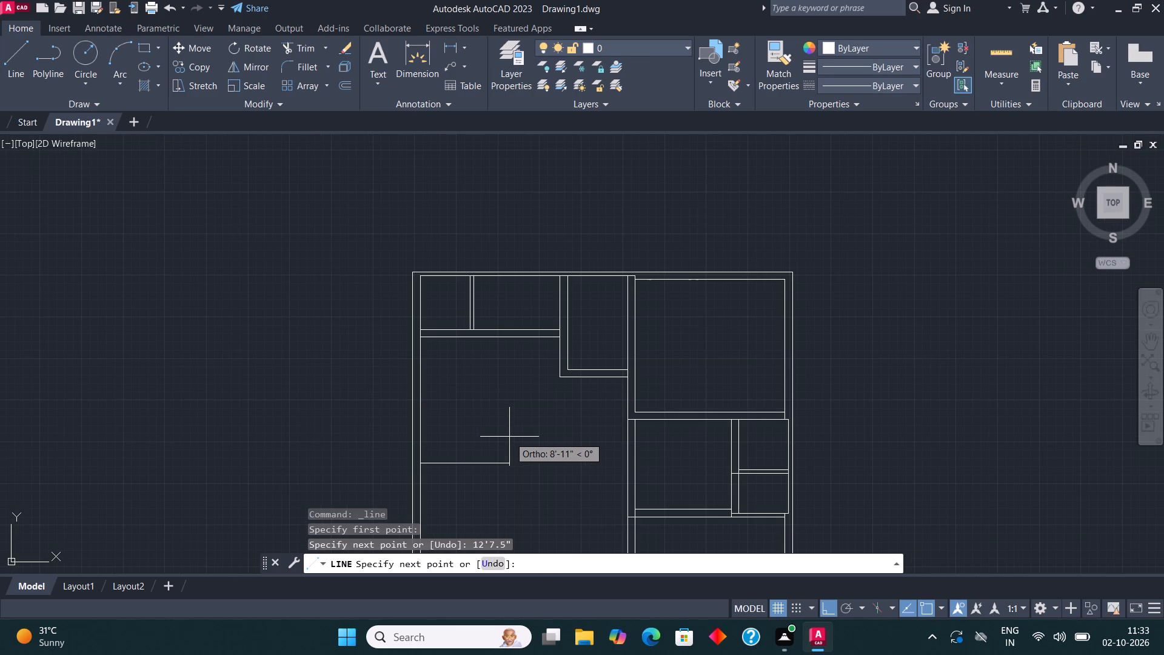
type("14'")
key("Return")
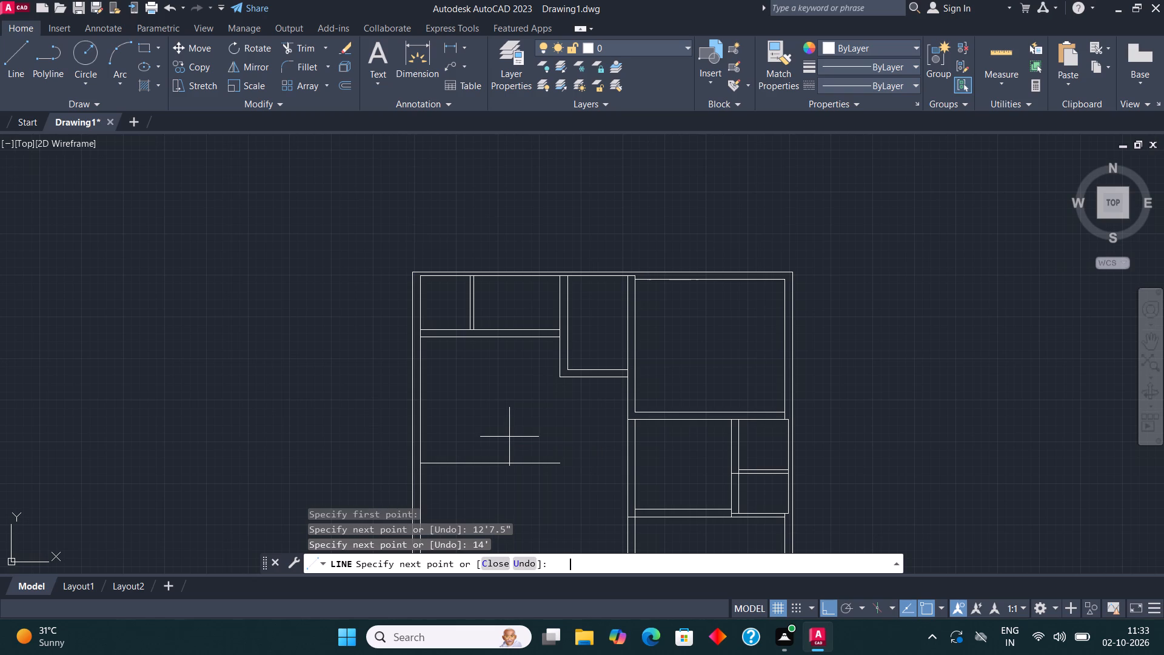
left_click(552, 372)
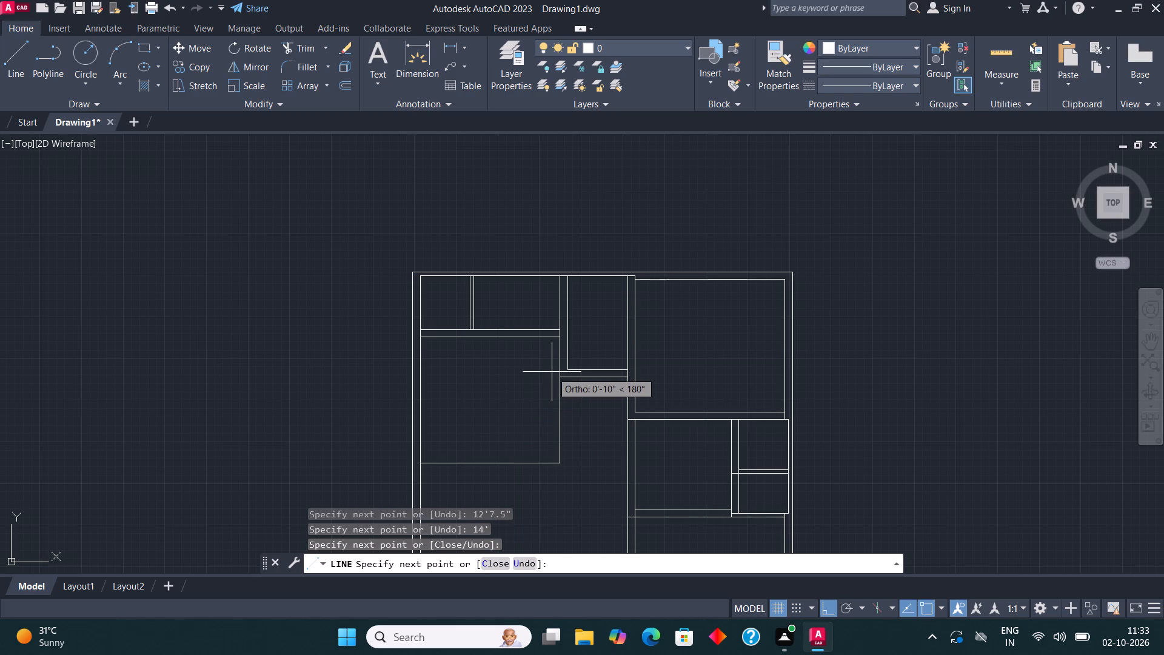
key("Escape")
middle_click_drag(560, 462, 569, 402)
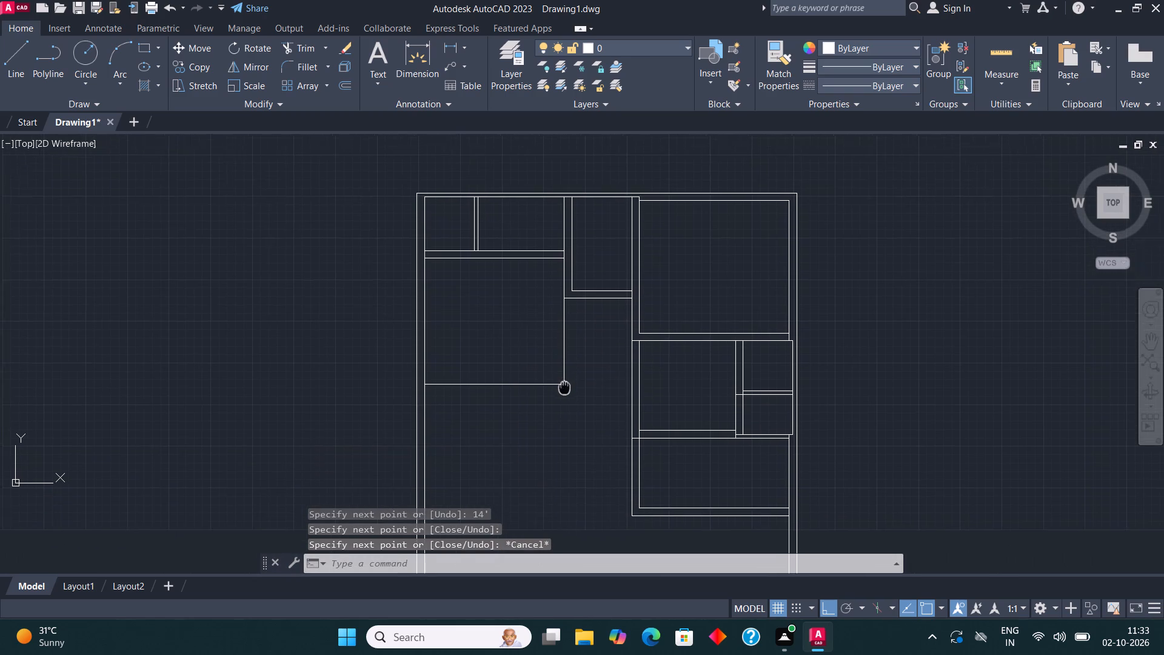
Offset the 14' by 12'7.5" room's right and bottom lines 9" outward.
middle_click_drag(569, 402, 569, 403)
left_click(569, 408)
left_click(555, 386)
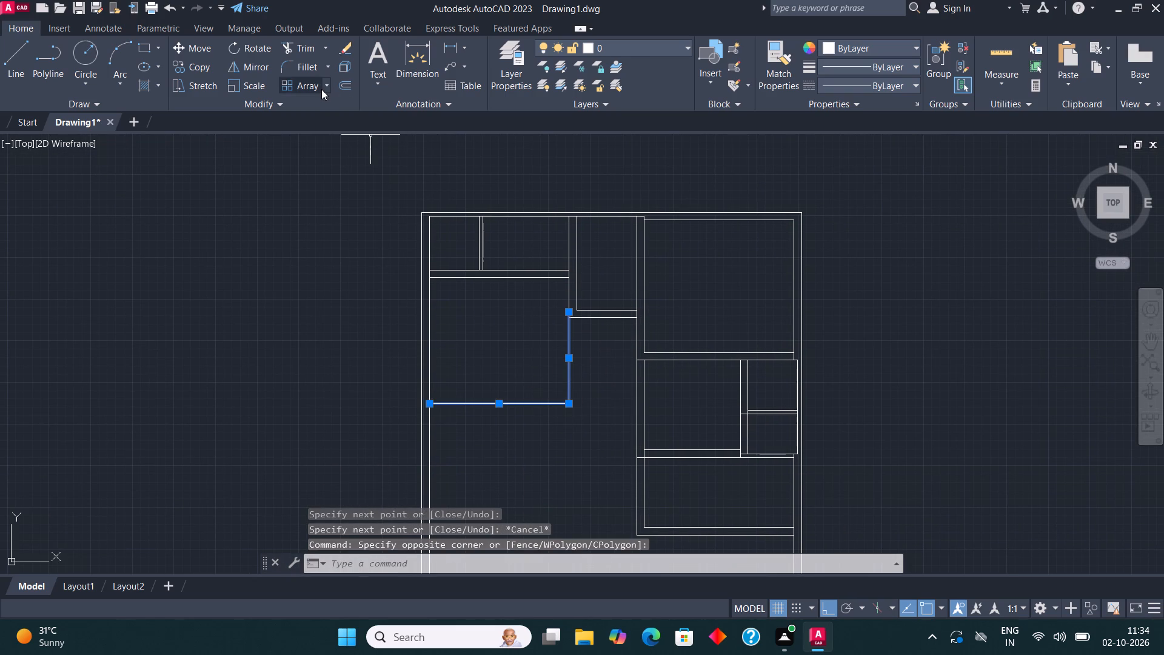
left_click(341, 81)
left_click(571, 368)
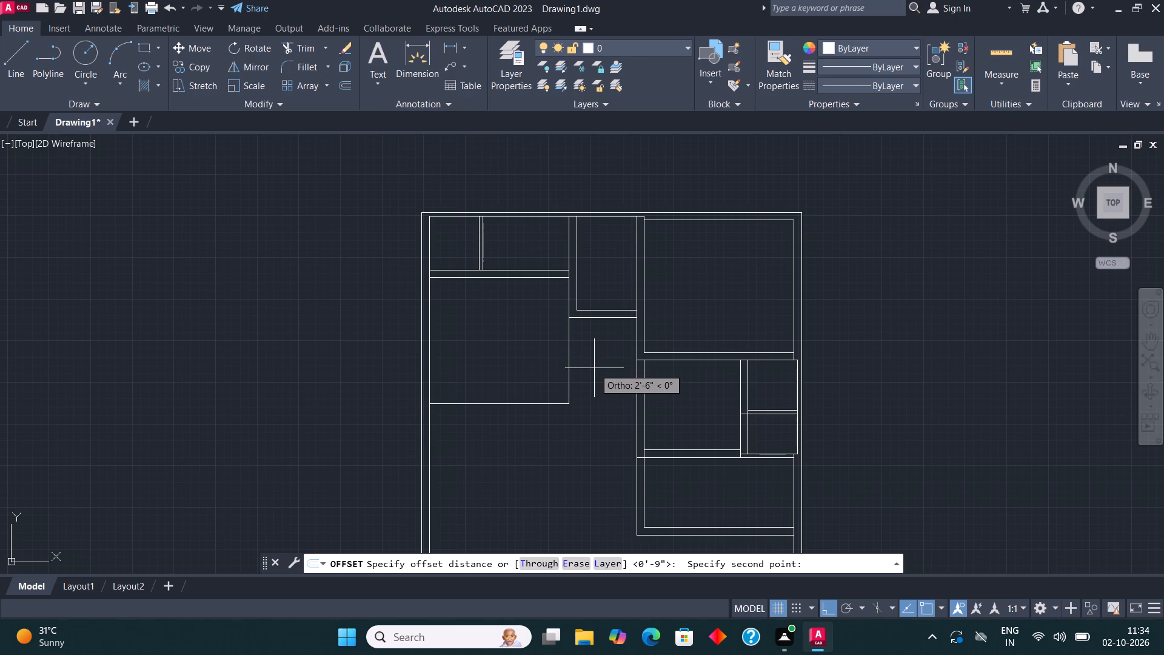
type("9\"")
key("Return")
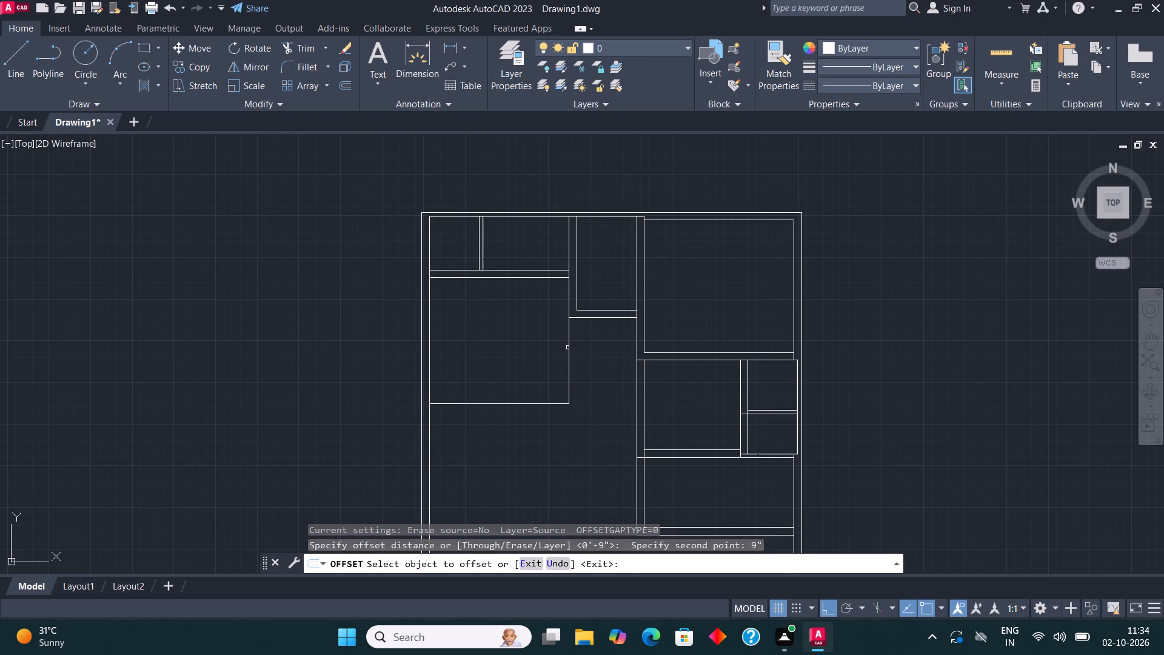
left_click(571, 351)
left_click(586, 348)
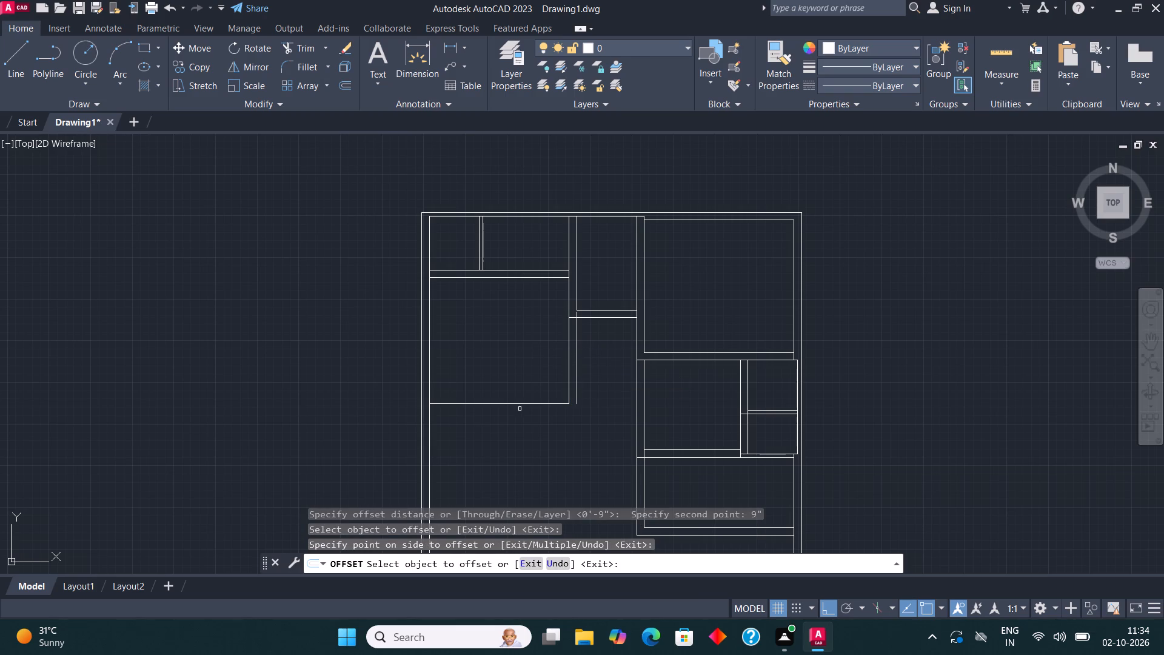
left_click(518, 403)
left_click(518, 425)
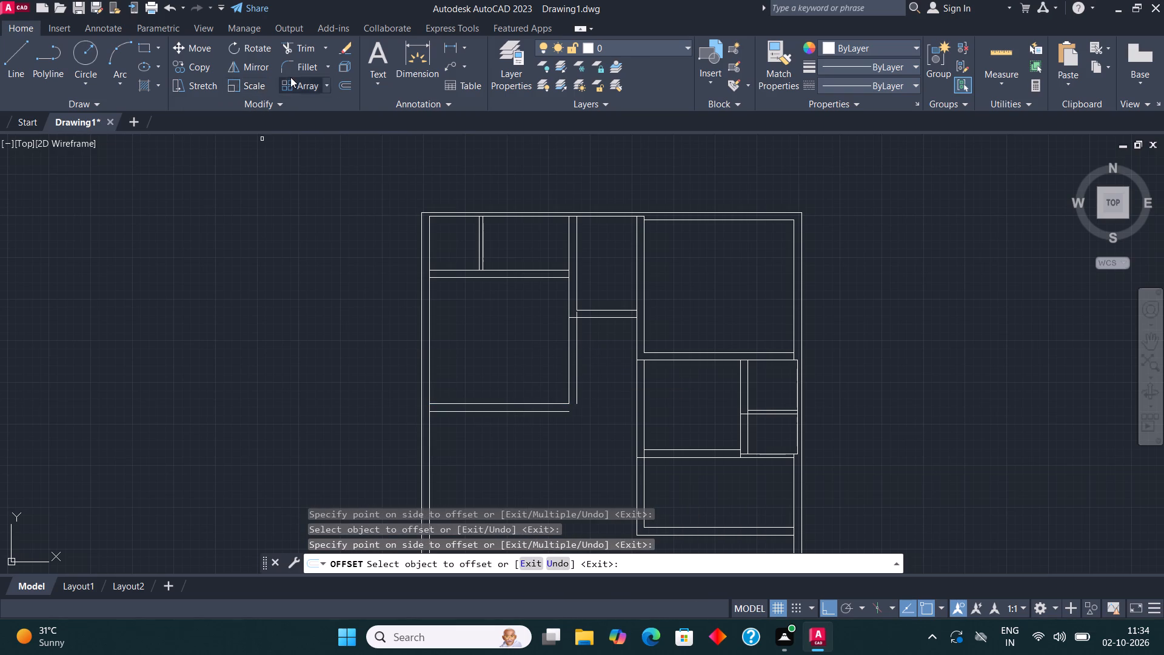
Fillet the two offset lines to close the 14' by 12'7.5" room's outer lower-right corner.
left_click(298, 72)
left_click(533, 413)
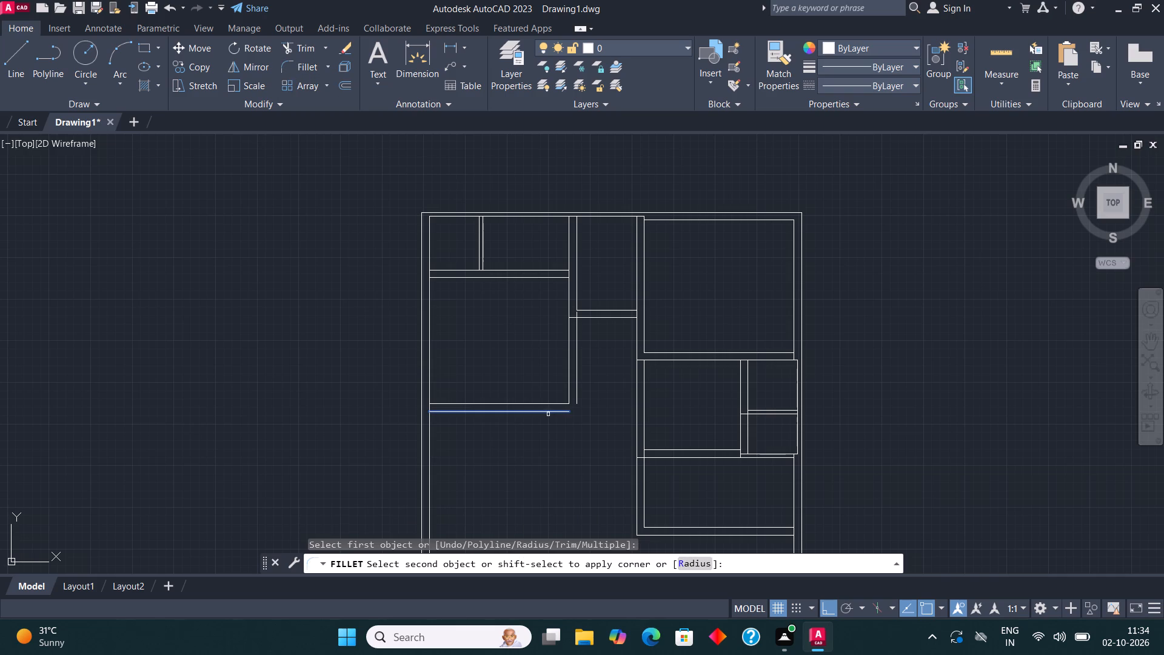
left_click(578, 380)
Draw a horizontal line from the 14' by 12'7.5" room's outer lower-right corner across the passage to the opposite room's wall.
scroll(575, 319, "down", 3)
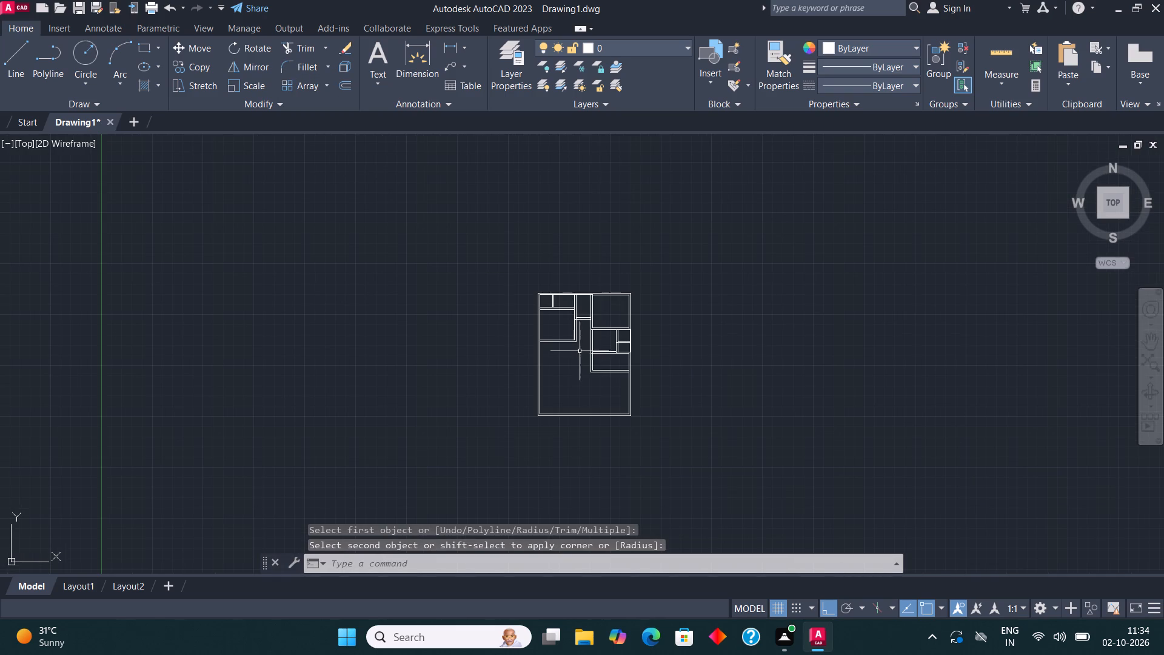
scroll(577, 357, "up", 2)
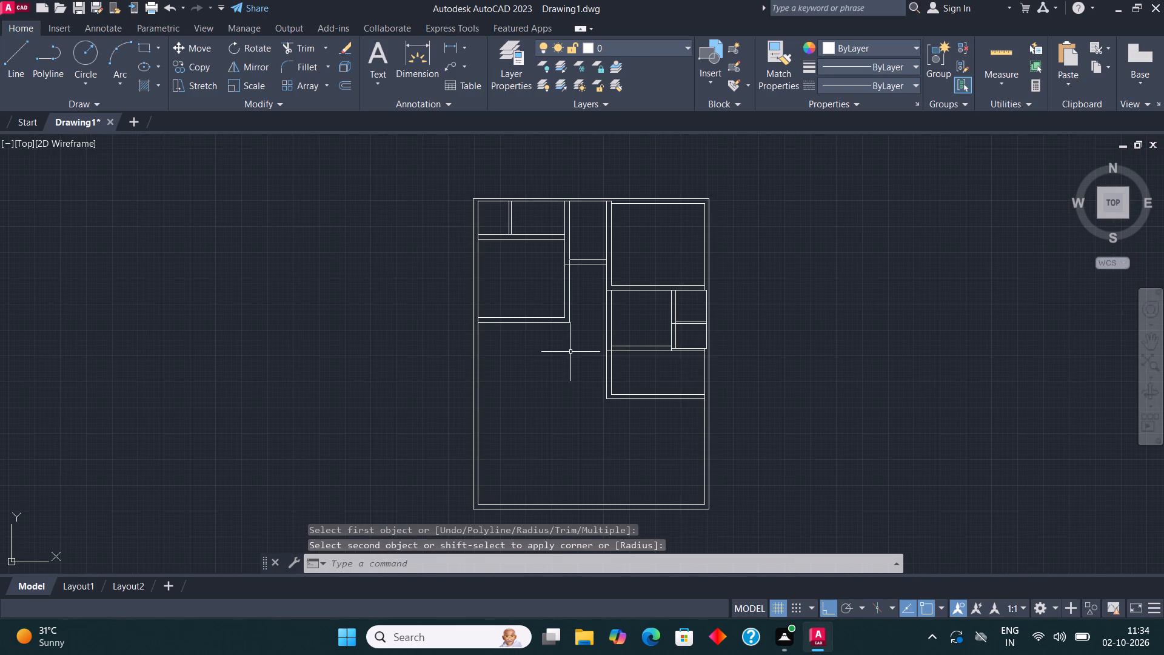
middle_click_drag(580, 319, 575, 335)
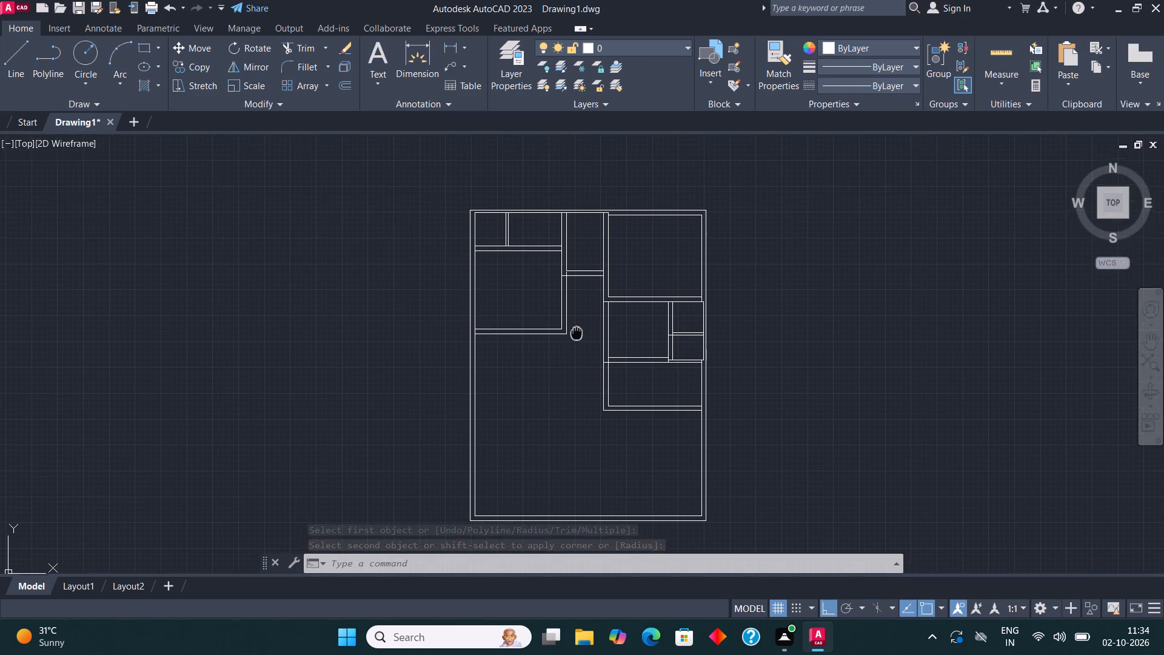
middle_click_drag(575, 335, 549, 361)
scroll(549, 361, "up", 2)
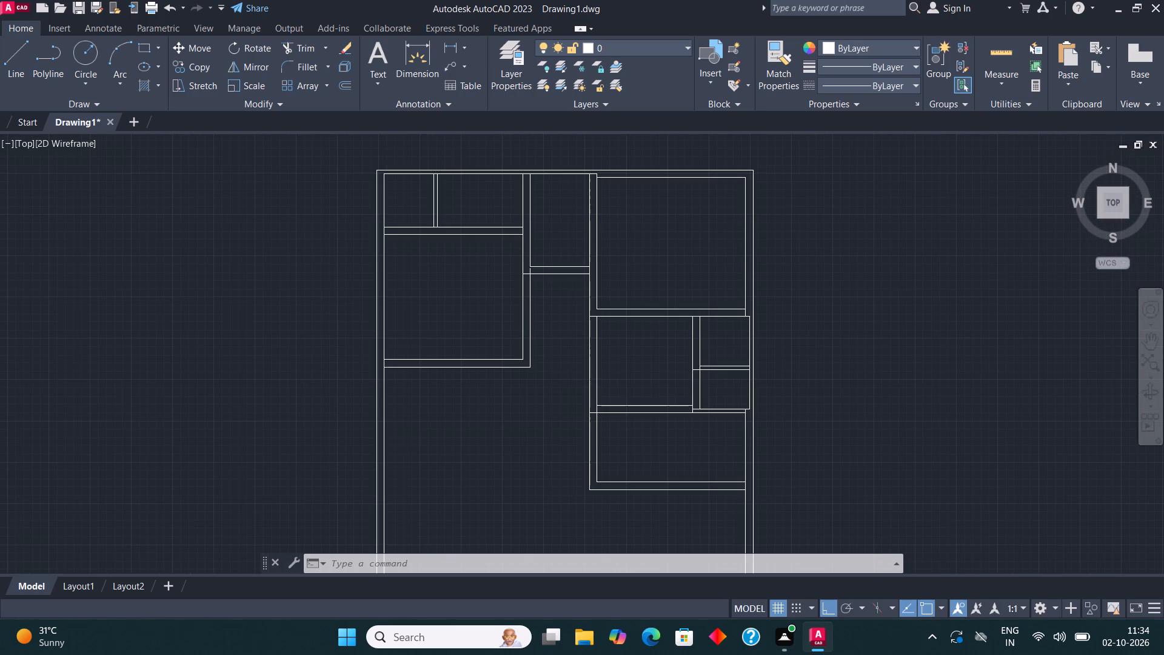
scroll(549, 361, "up", 1)
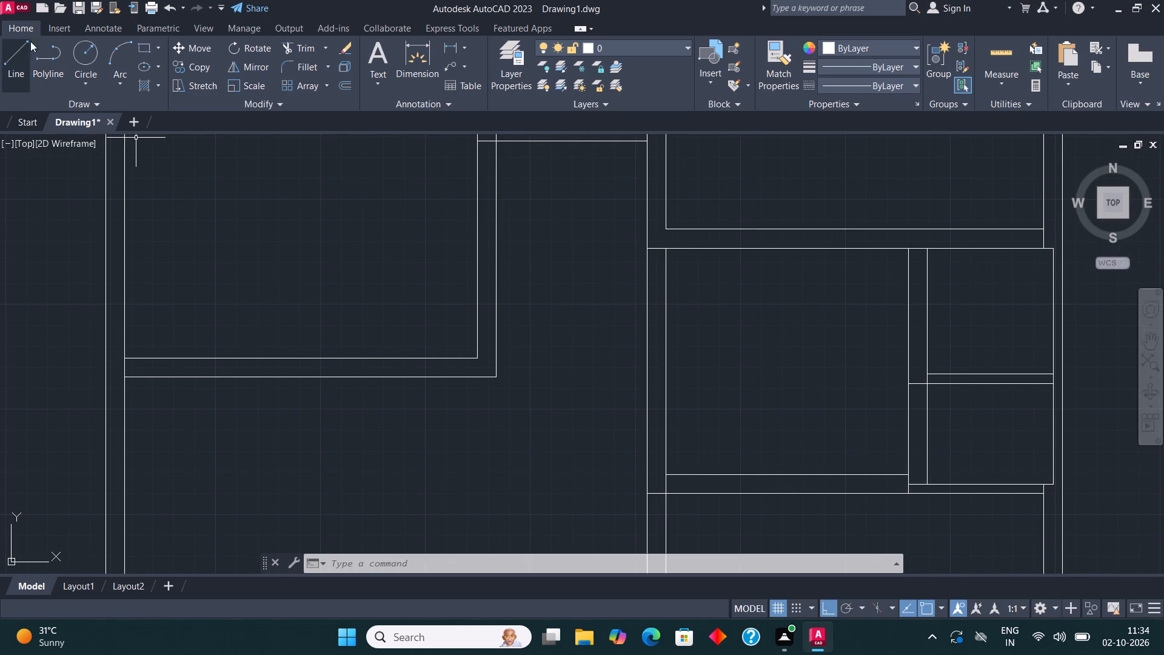
left_click(22, 45)
left_click(495, 380)
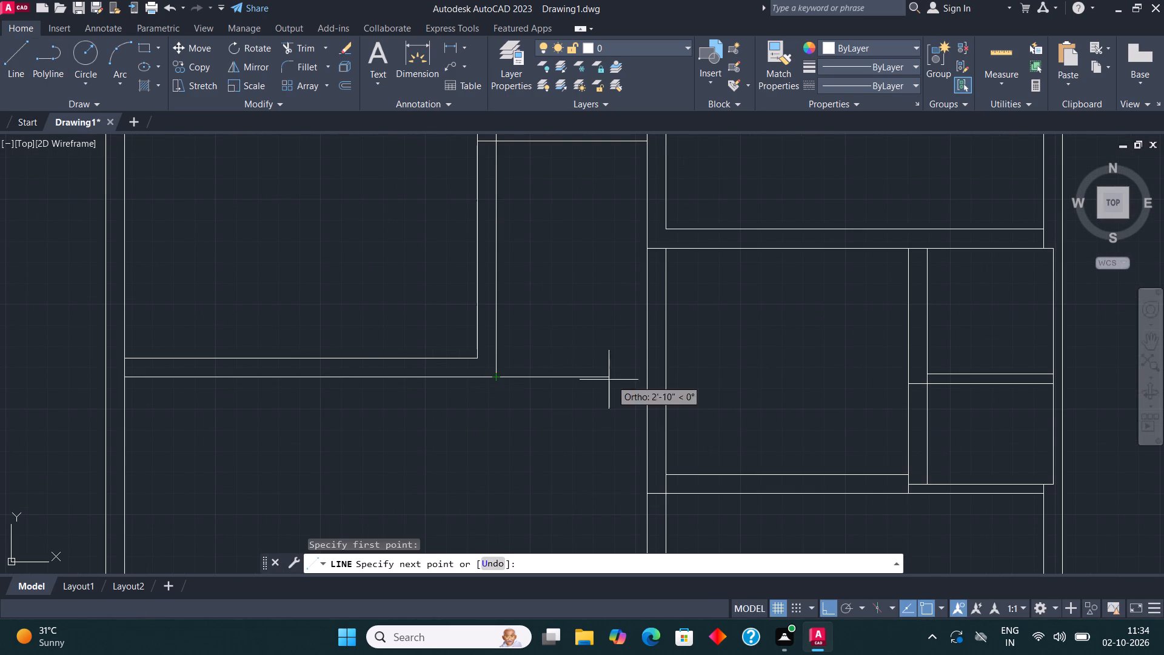
left_click(647, 377)
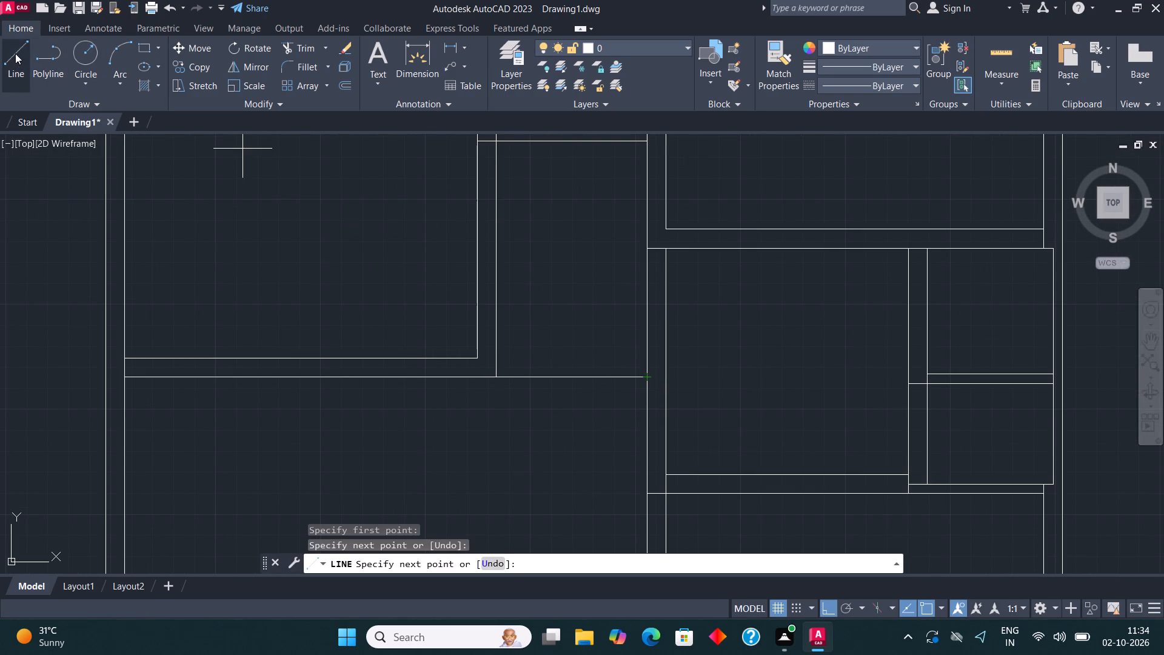
Draw a parallel line across the passage, level with the 14' by 12'7.5" room's inner bottom line, to the opposite wall.
left_click(15, 53)
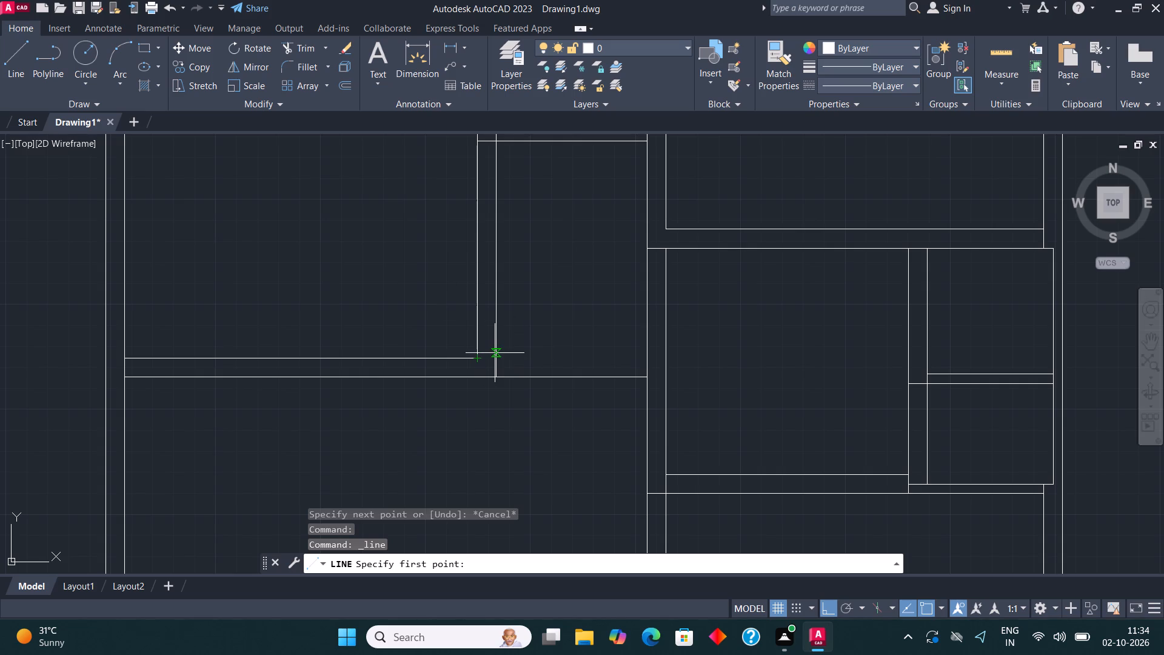
scroll(488, 358, "up", 3)
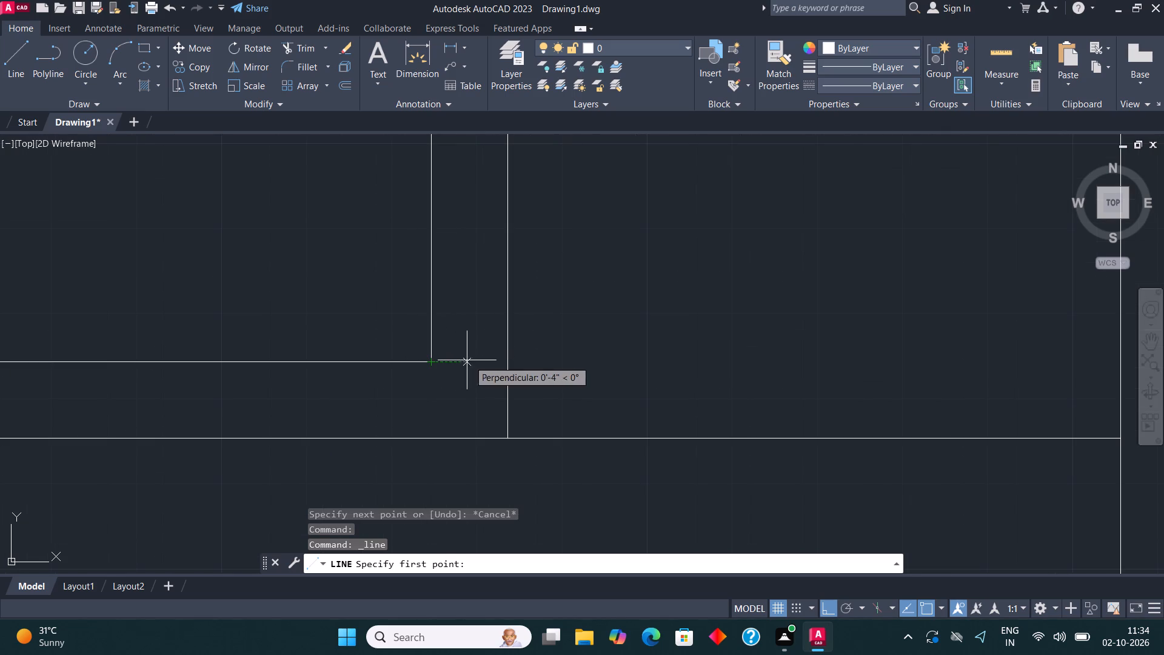
left_click(503, 360)
scroll(504, 360, "down", 2)
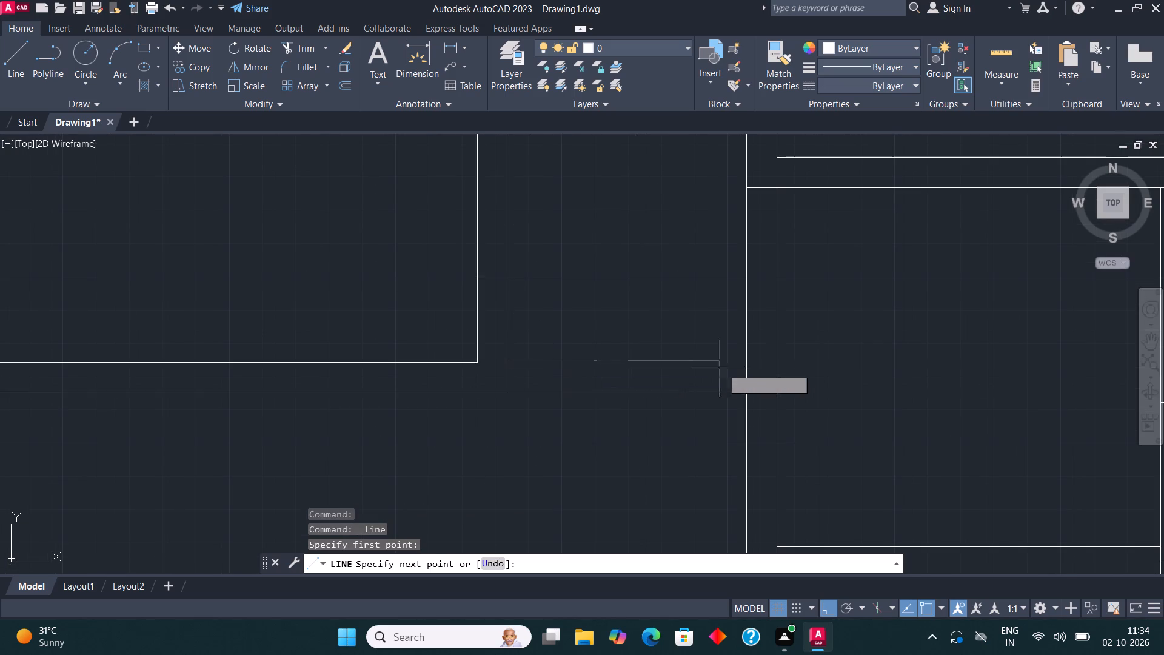
left_click(743, 365)
key("Escape")
Draw a small room outline below the 14' by 12'7.5" room: 6'7.5" down the left inner wall, 5' right, and up to the wall above.
scroll(676, 304, "down", 2)
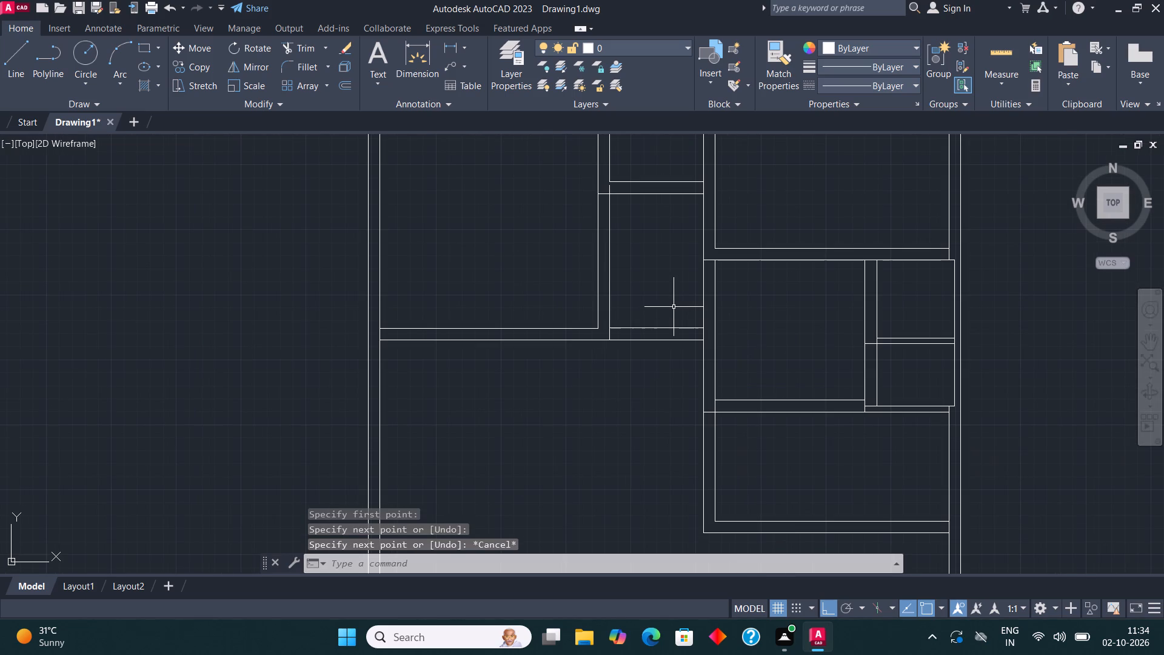
scroll(670, 306, "down", 3)
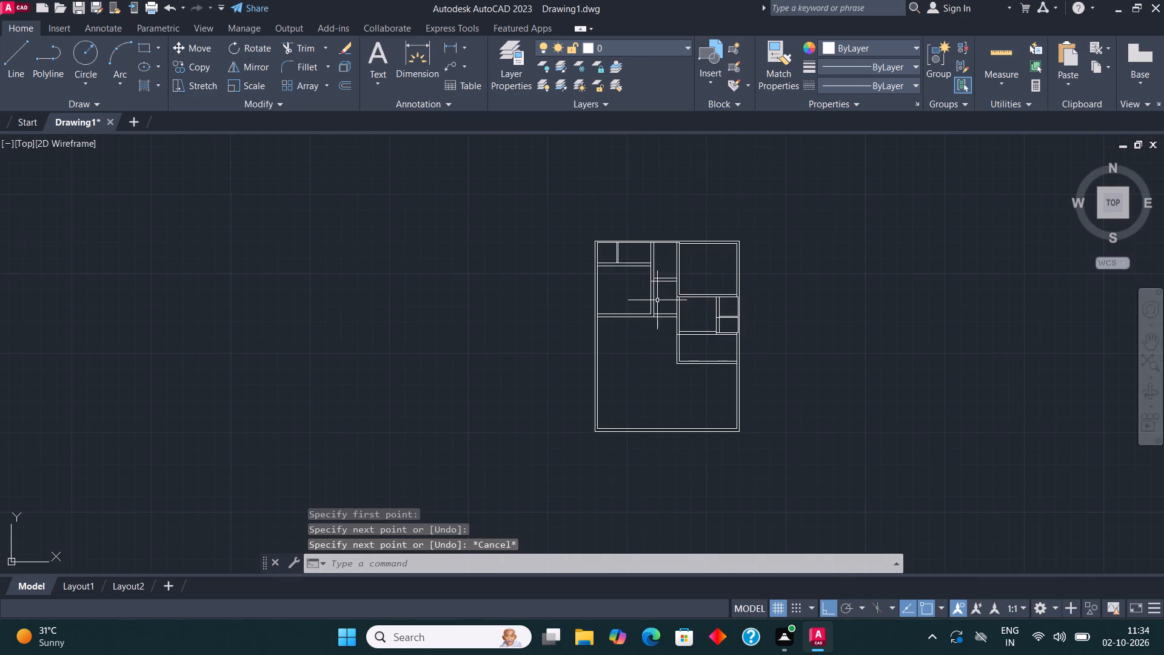
scroll(635, 336, "up", 2)
left_click(9, 52)
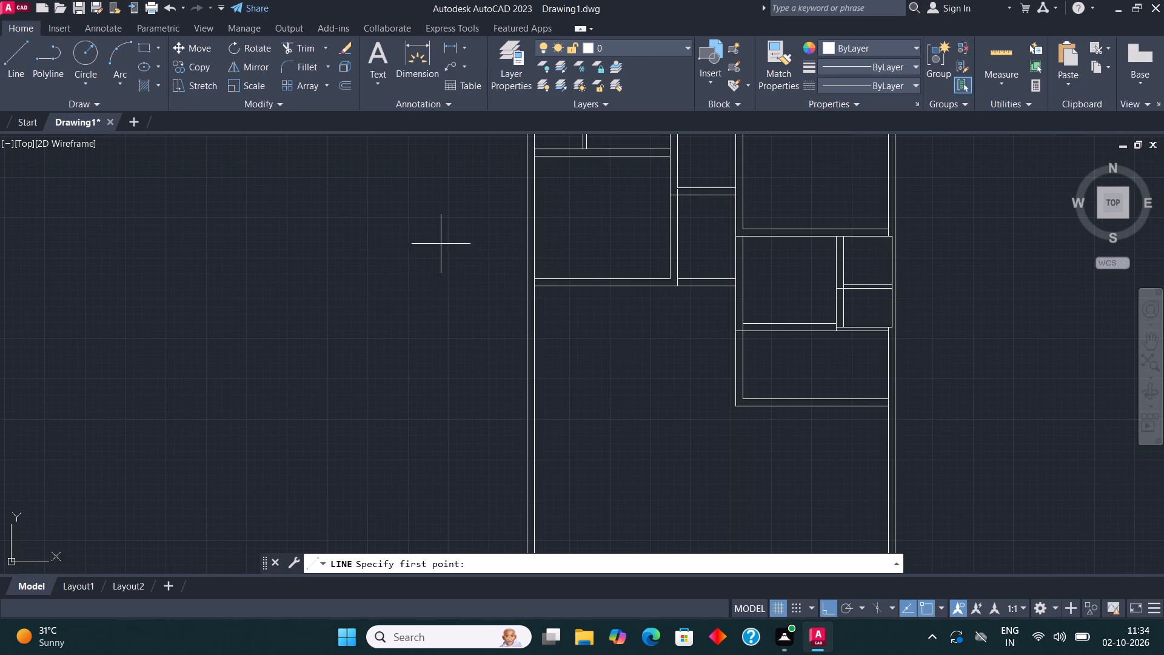
middle_click_drag(435, 248, 375, 284)
scroll(530, 357, "up", 2)
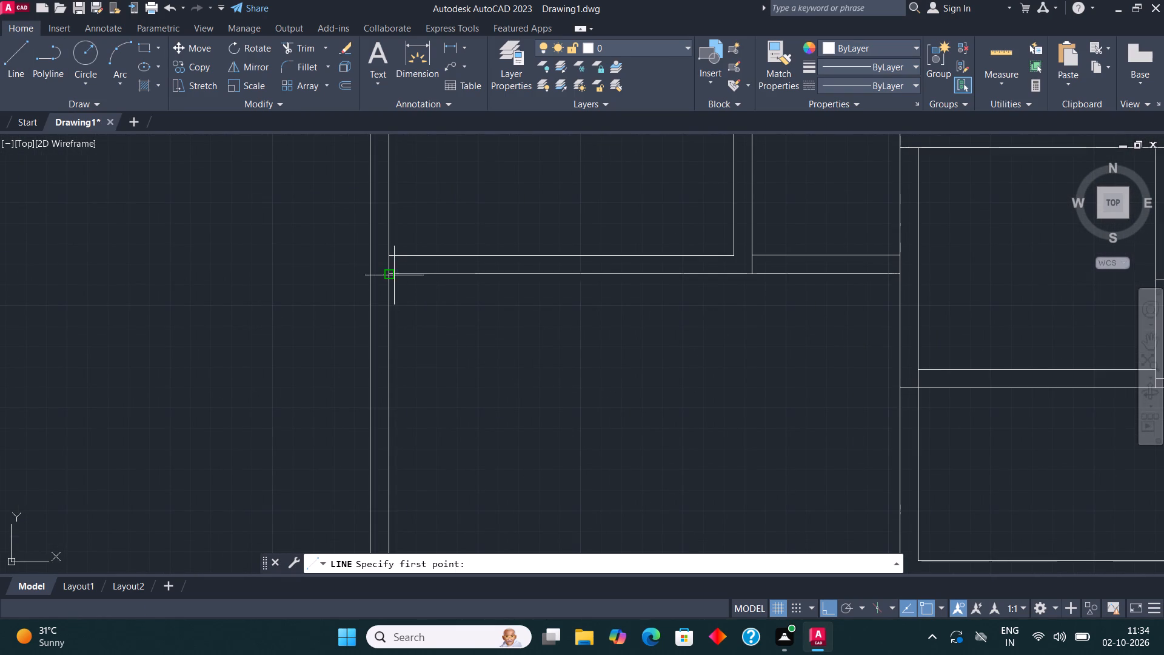
left_click(390, 272)
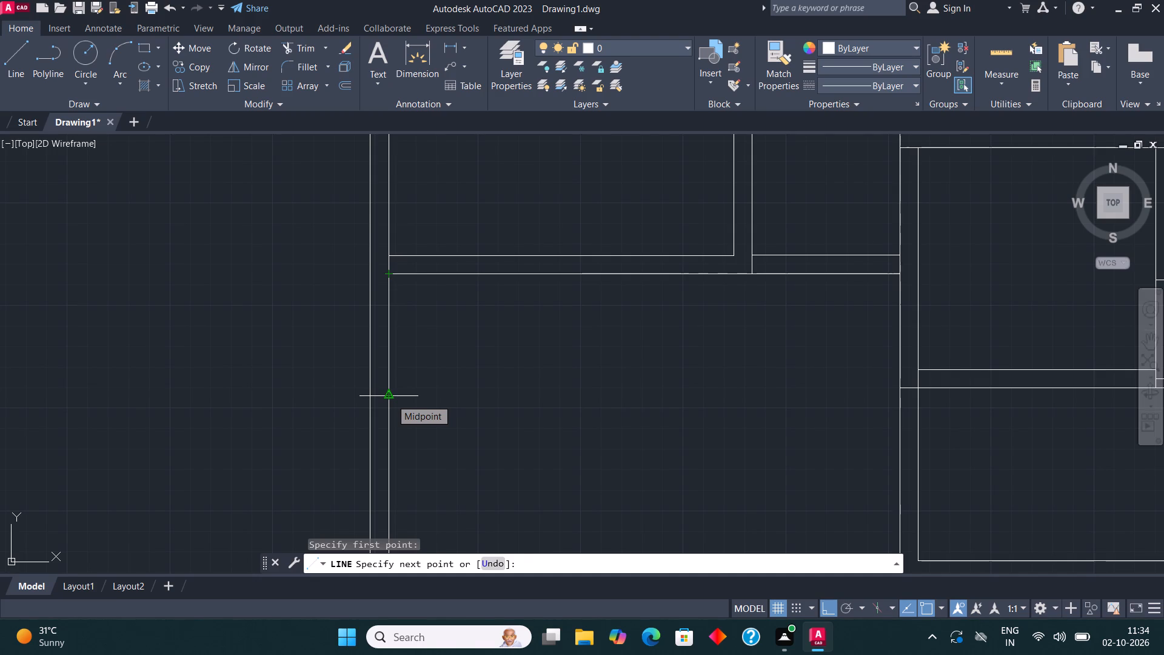
type("6'7.5\"")
key("Return")
scroll(393, 404, "down", 2)
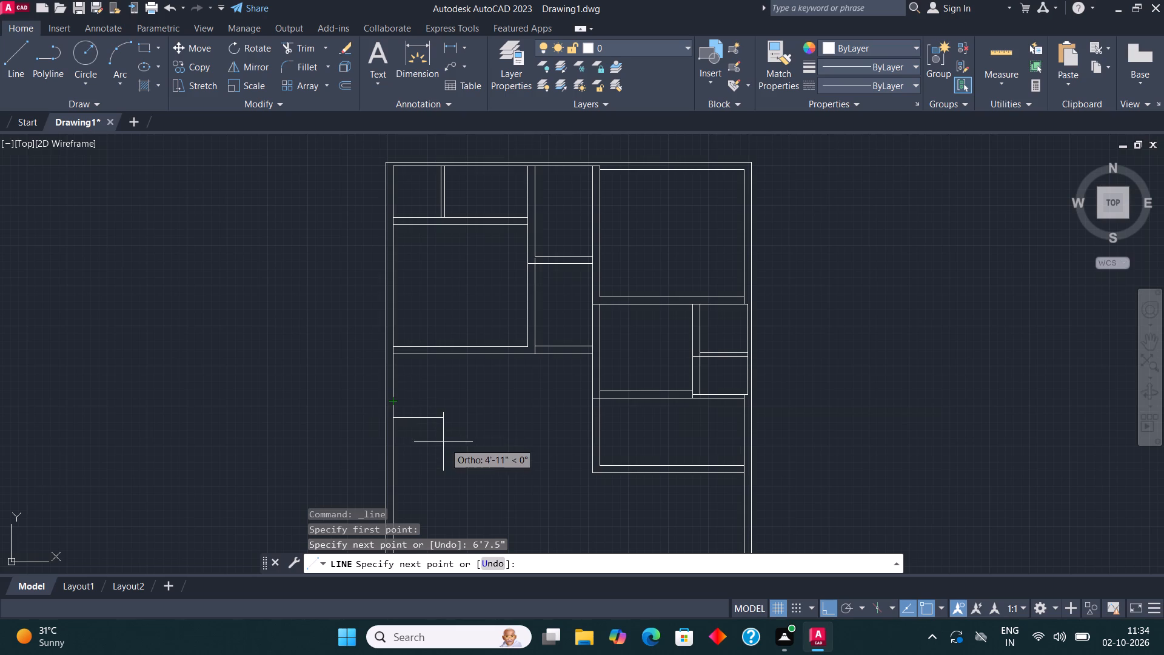
scroll(445, 440, "up", 1)
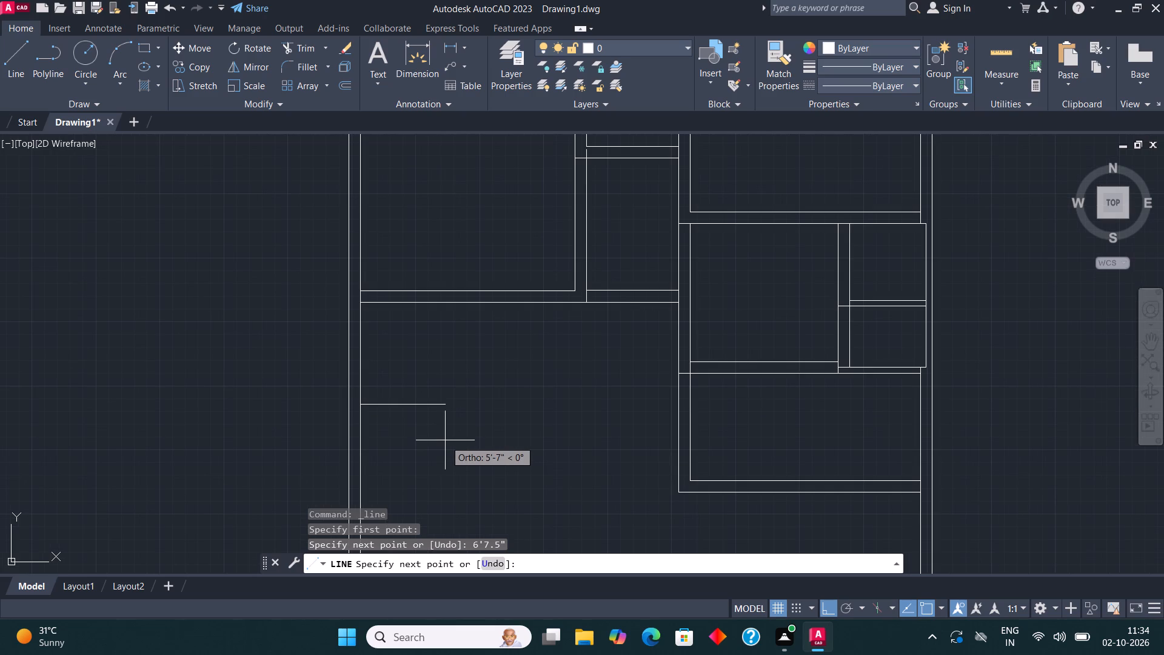
type("5'")
key("Return")
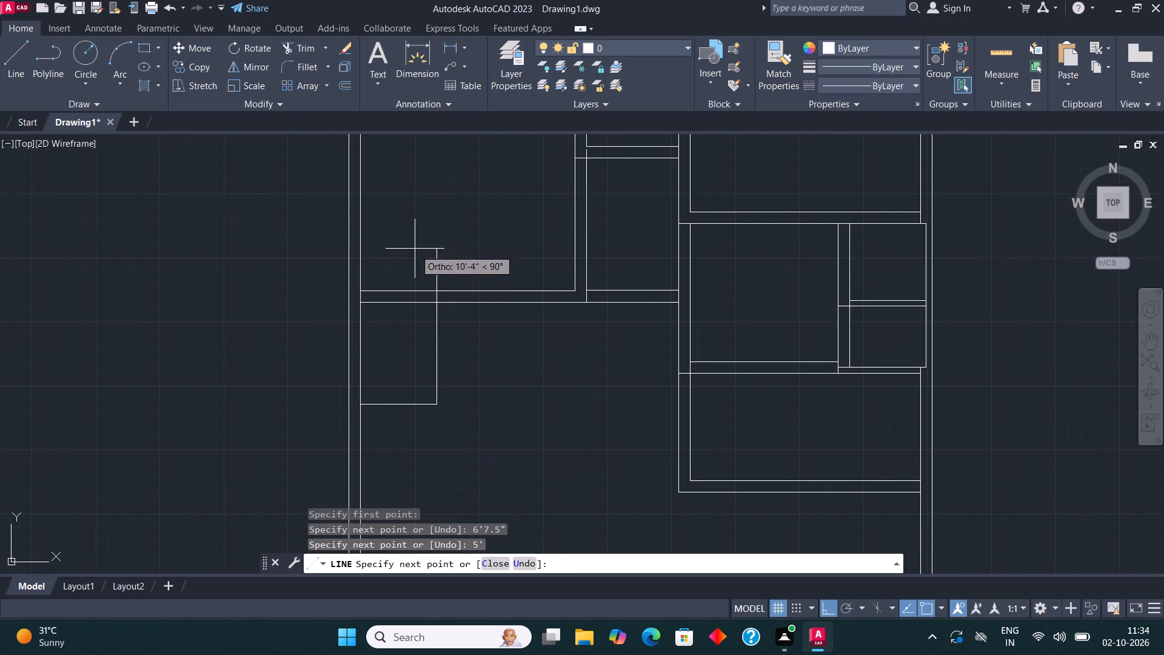
left_click(441, 300)
key("Escape")
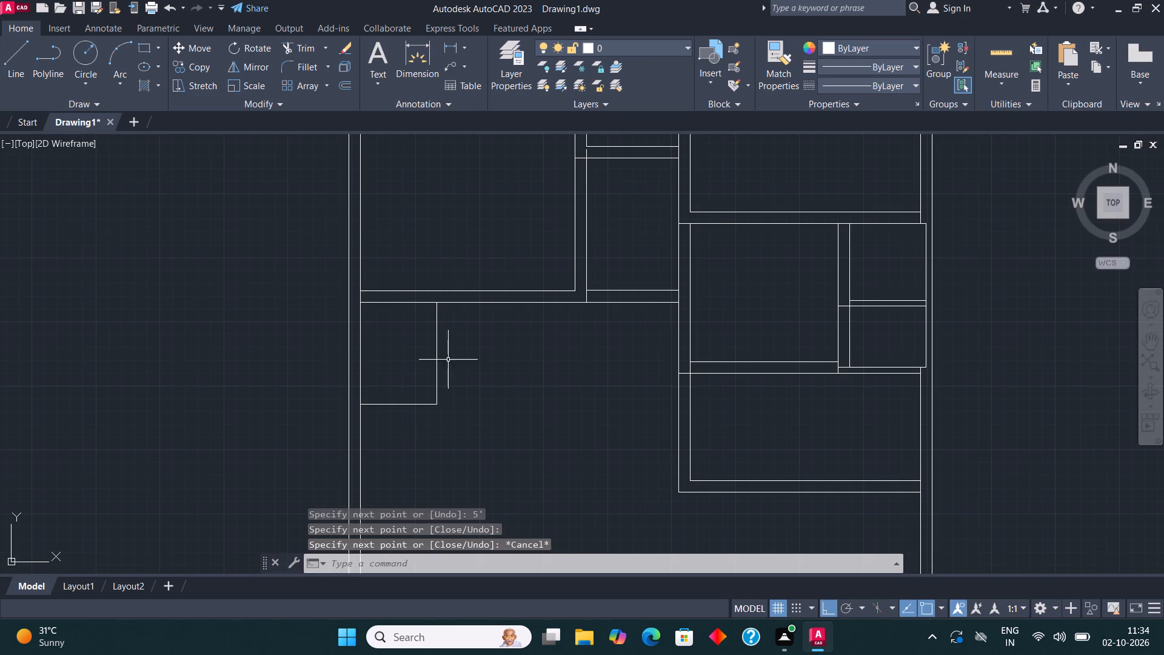
Offset the 5' by 6'7.5" room's right and bottom lines 4.5" outward.
left_click(449, 425)
left_click(403, 370)
left_click(341, 82)
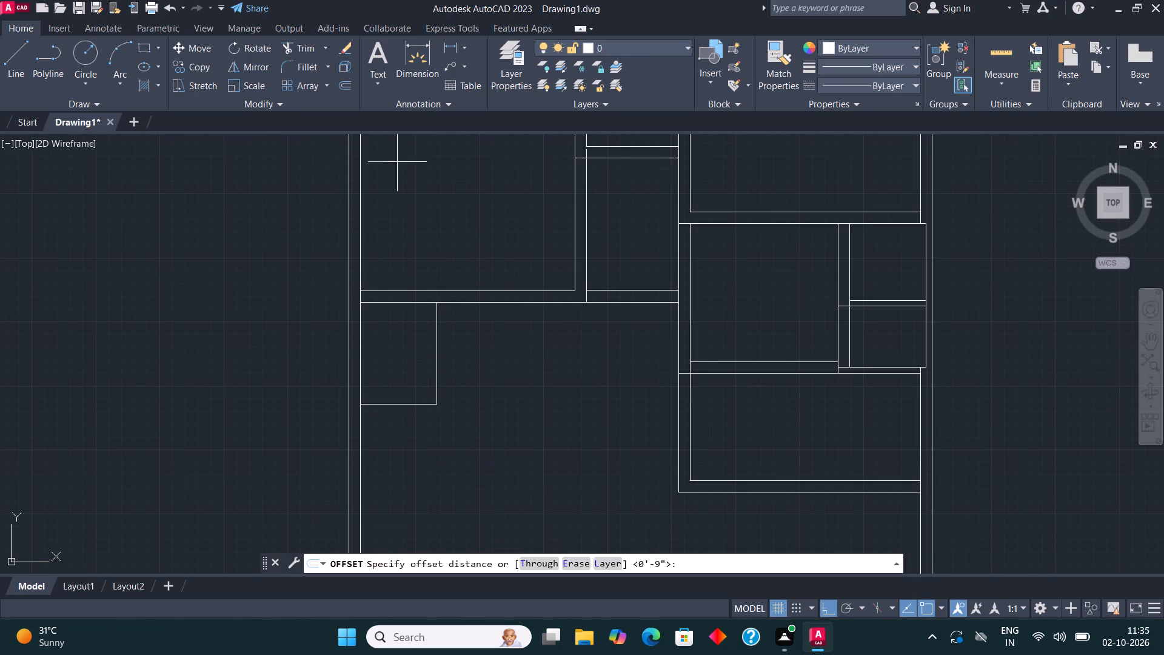
left_click(434, 371)
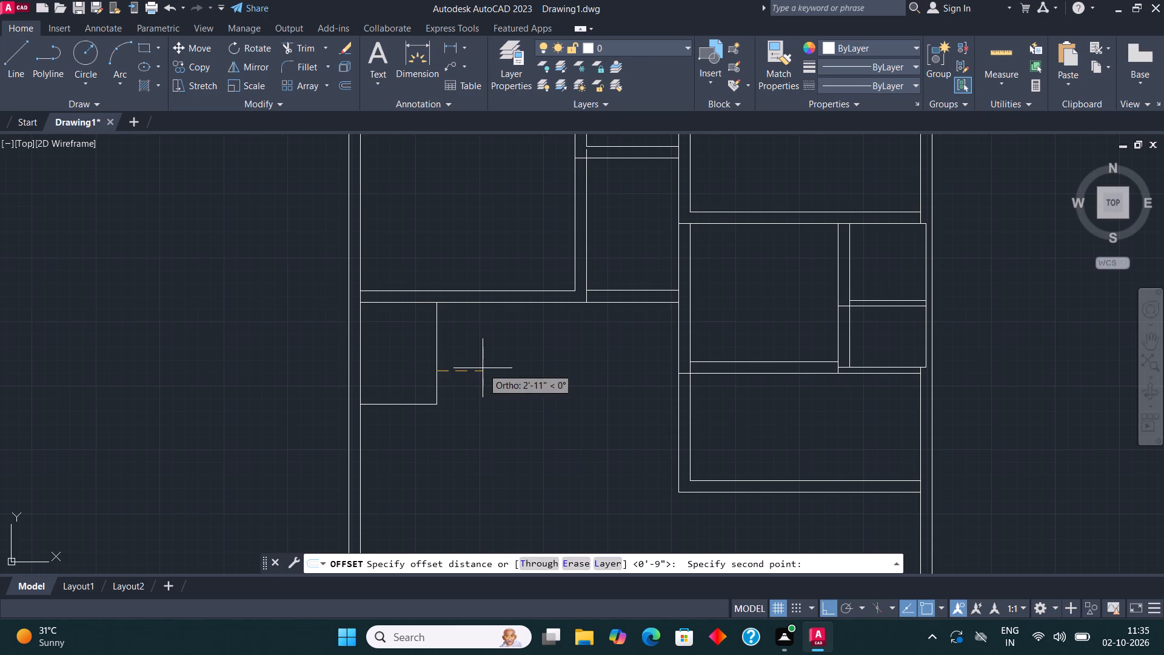
type("4.5\"")
key("Return")
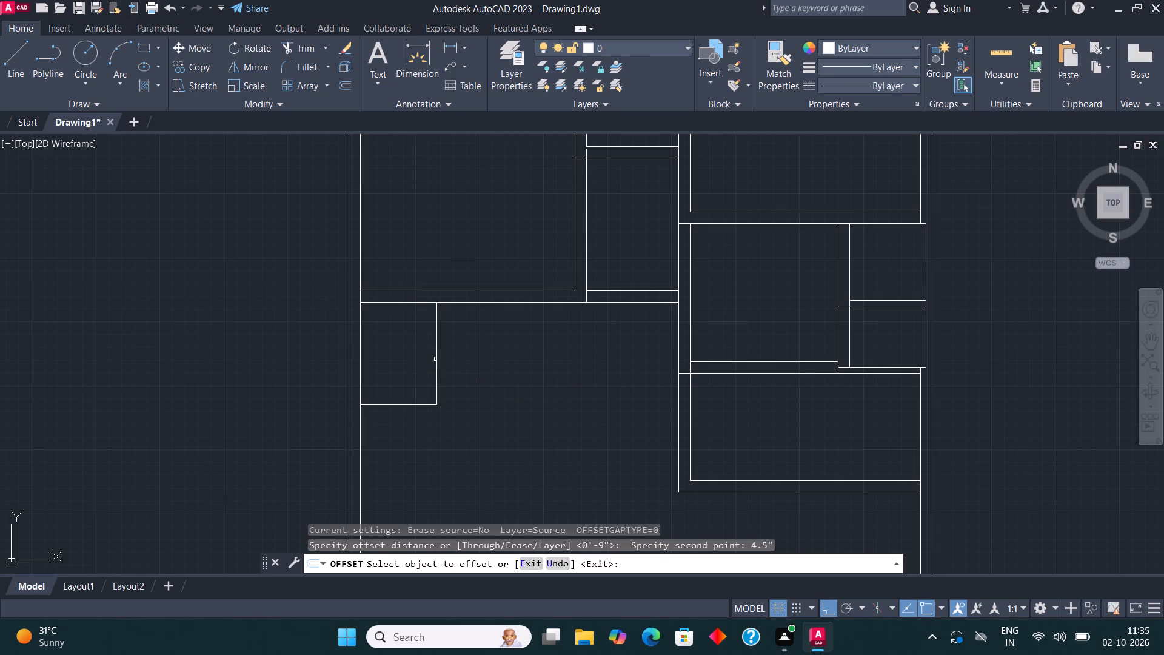
left_click(436, 359)
left_click(512, 360)
left_click(376, 403)
left_click(383, 446)
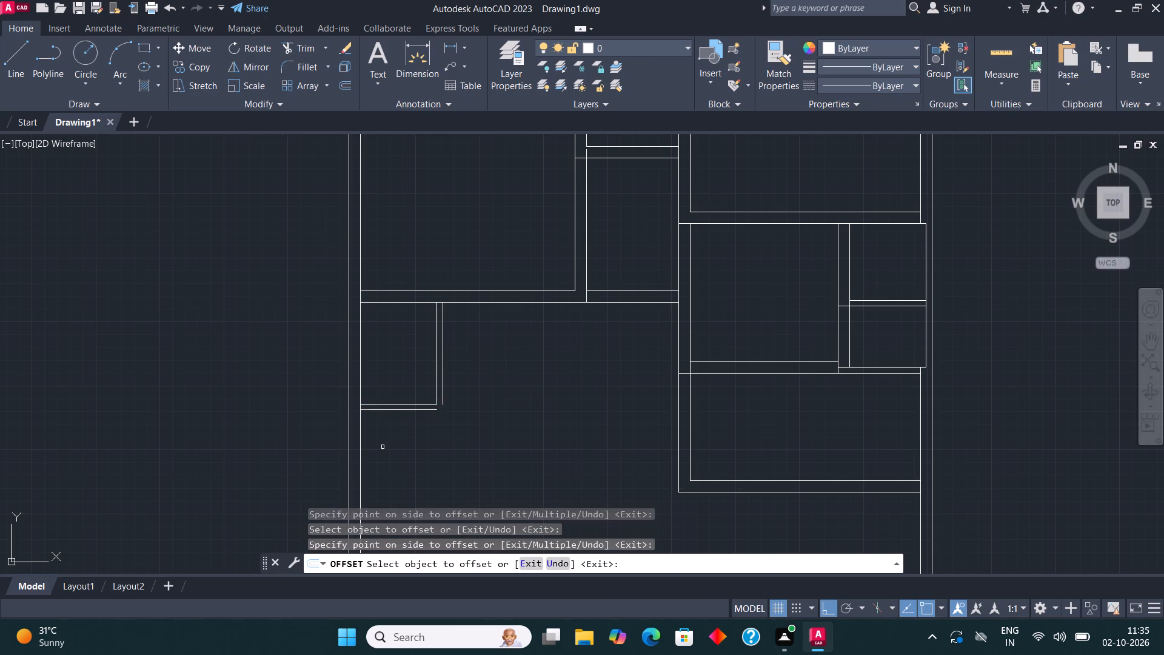
Fillet the two offset lines to close the 5' by 6'7.5" room's outer lower-right corner.
left_click(310, 69)
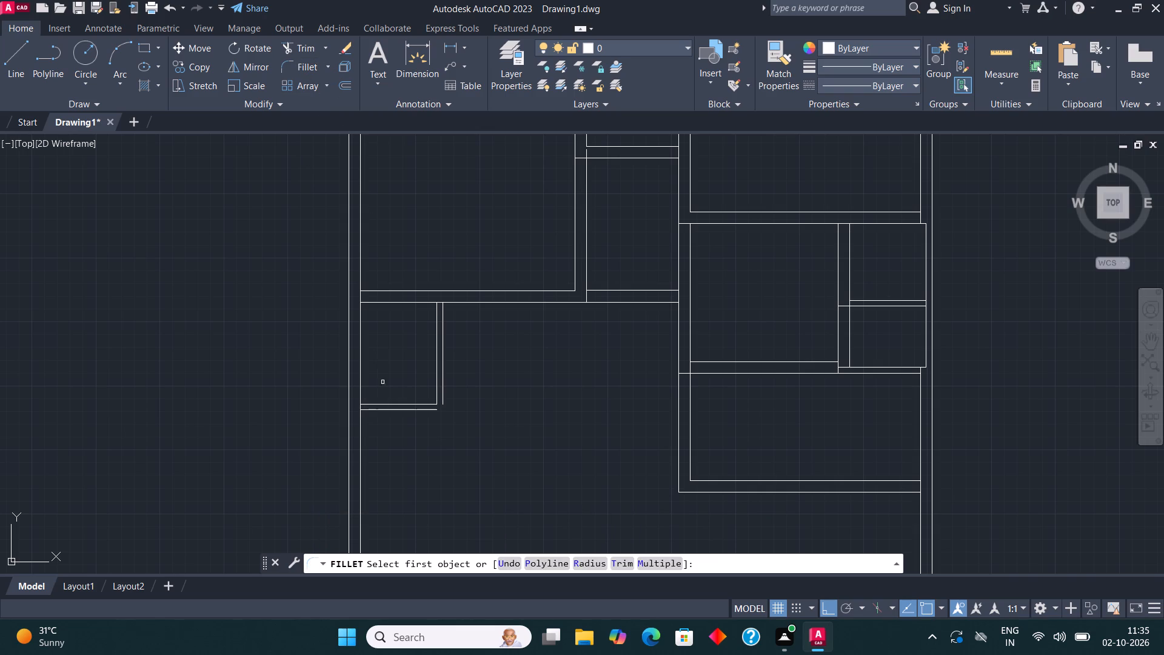
left_click(410, 409)
left_click(441, 380)
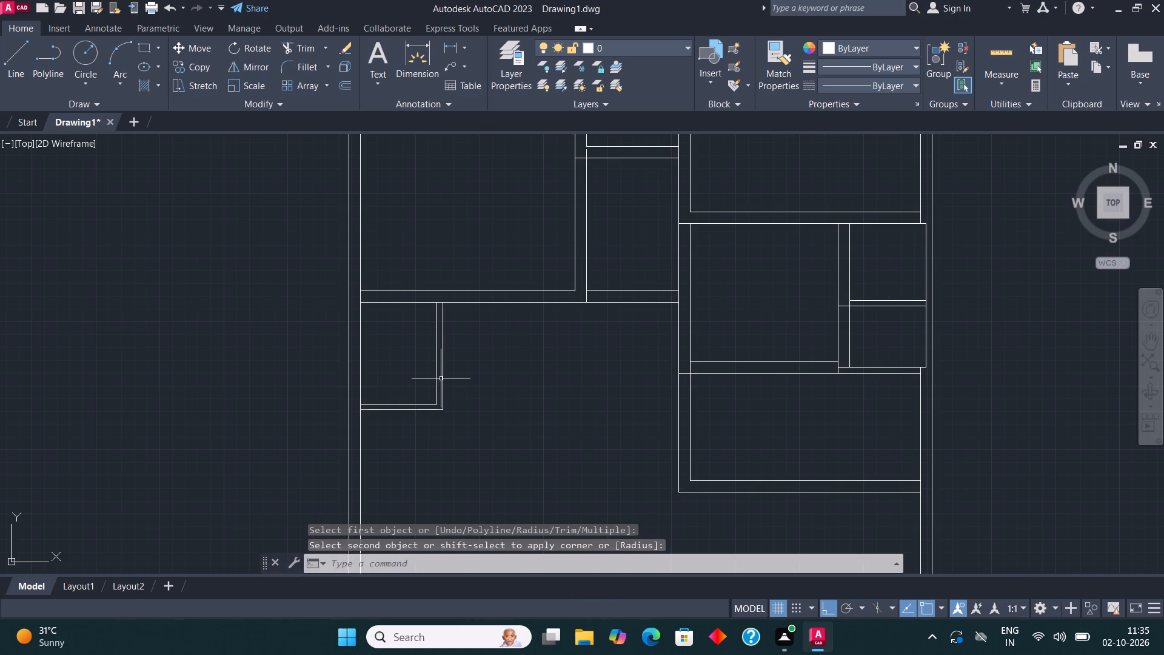
Move the 5' by 6'7.5" room's outer right line 4.5" to the right.
scroll(472, 270, "down", 1)
middle_click_drag(506, 380, 489, 356)
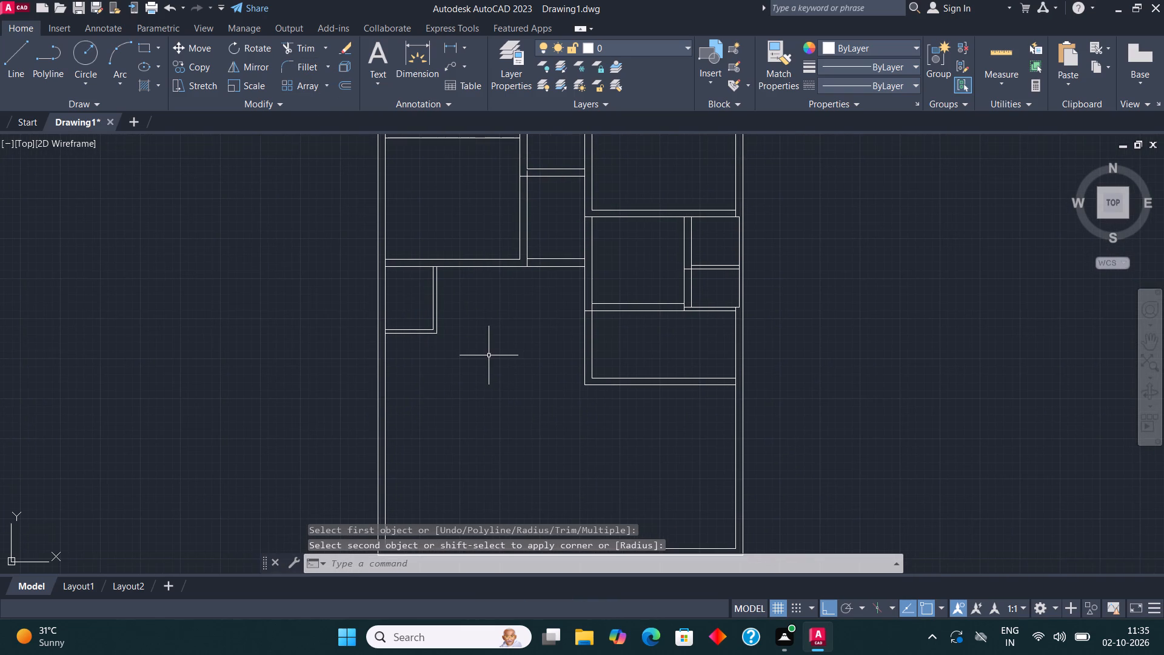
middle_click_drag(503, 307, 475, 355)
scroll(469, 355, "up", 2)
left_click(310, 331)
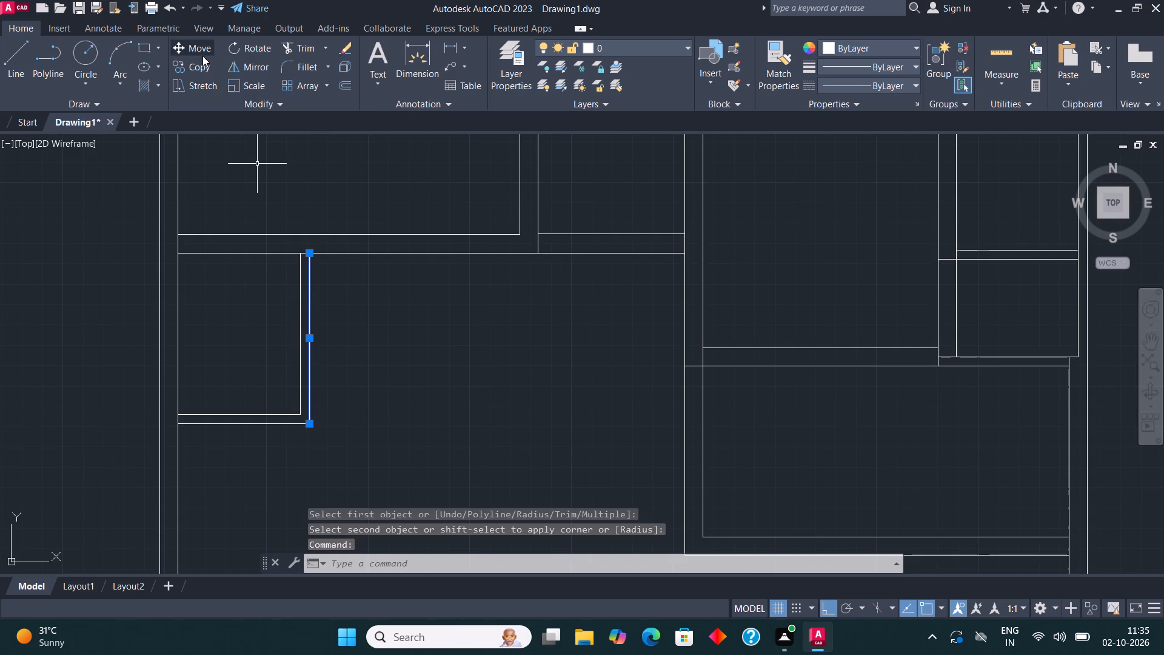
left_click(202, 56)
left_click(307, 335)
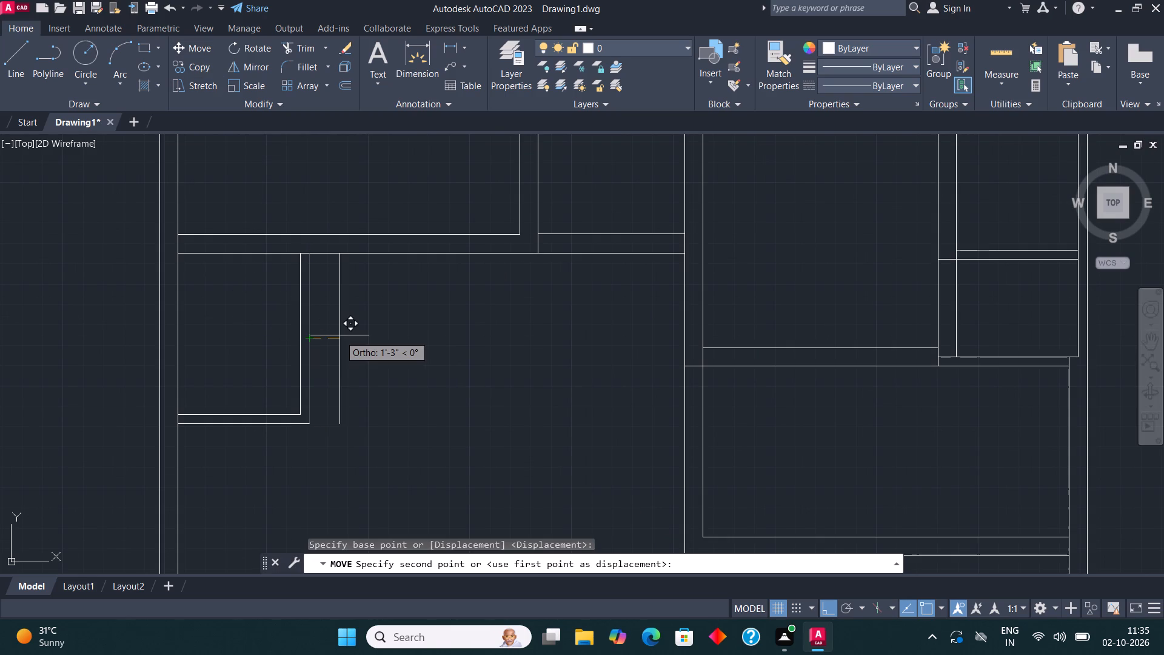
type("4.5\"")
key("Return")
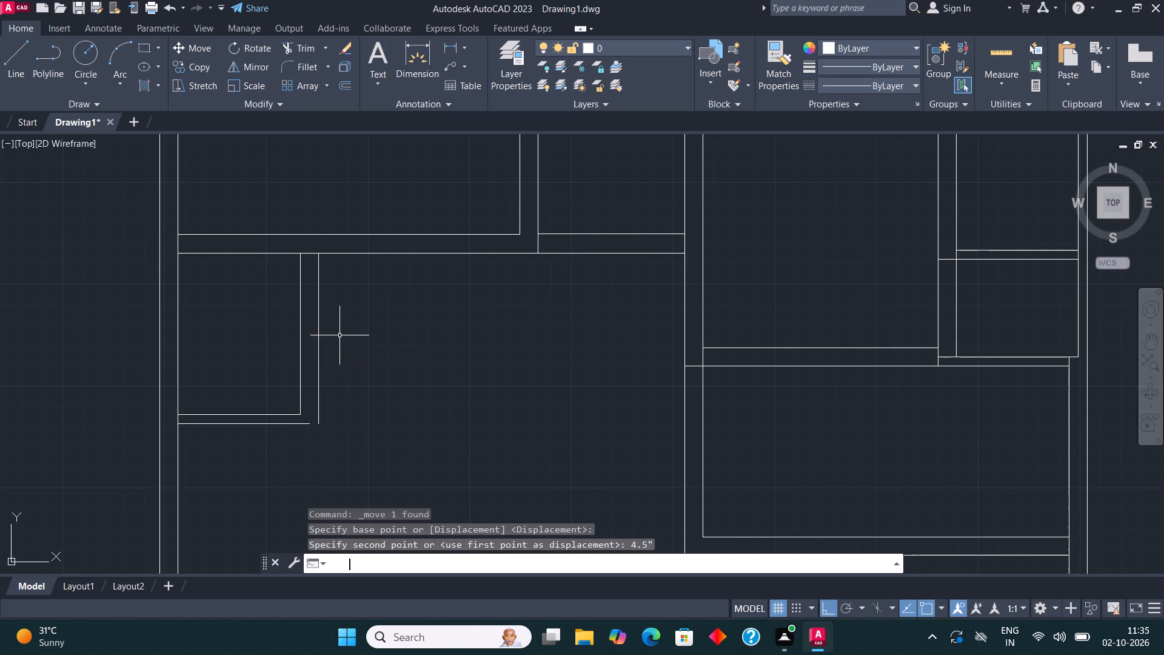
Fillet the 5' by 6'7.5" room's outer right and bottom lines to close the lower-right corner.
key("Escape")
left_click(304, 64)
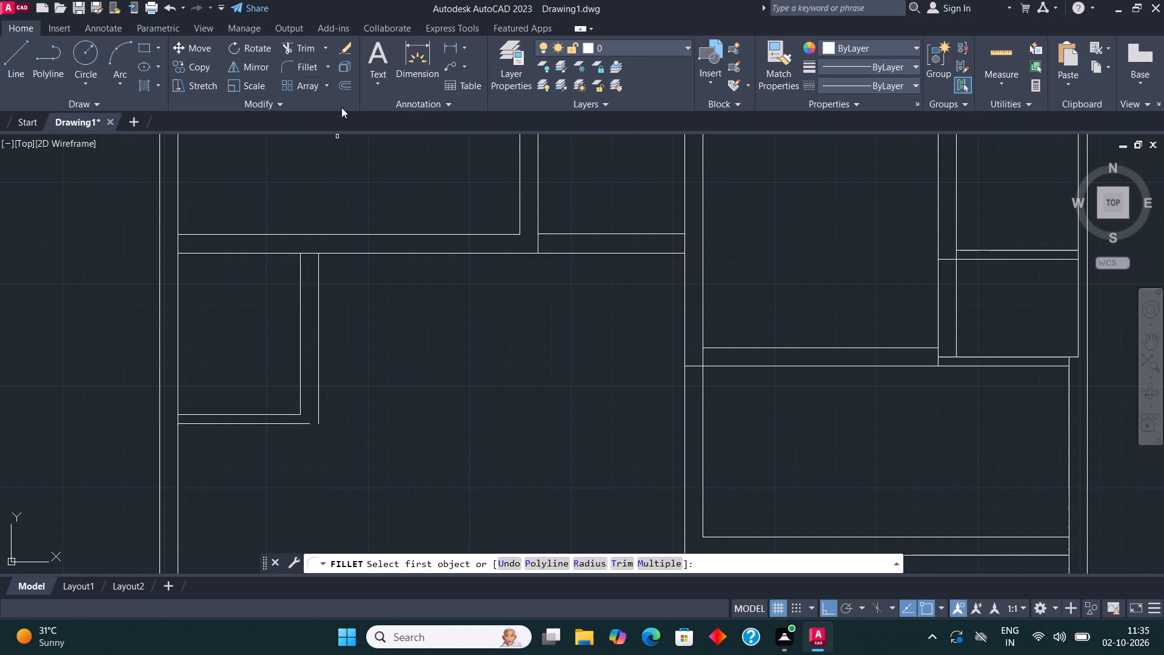
left_click(306, 422)
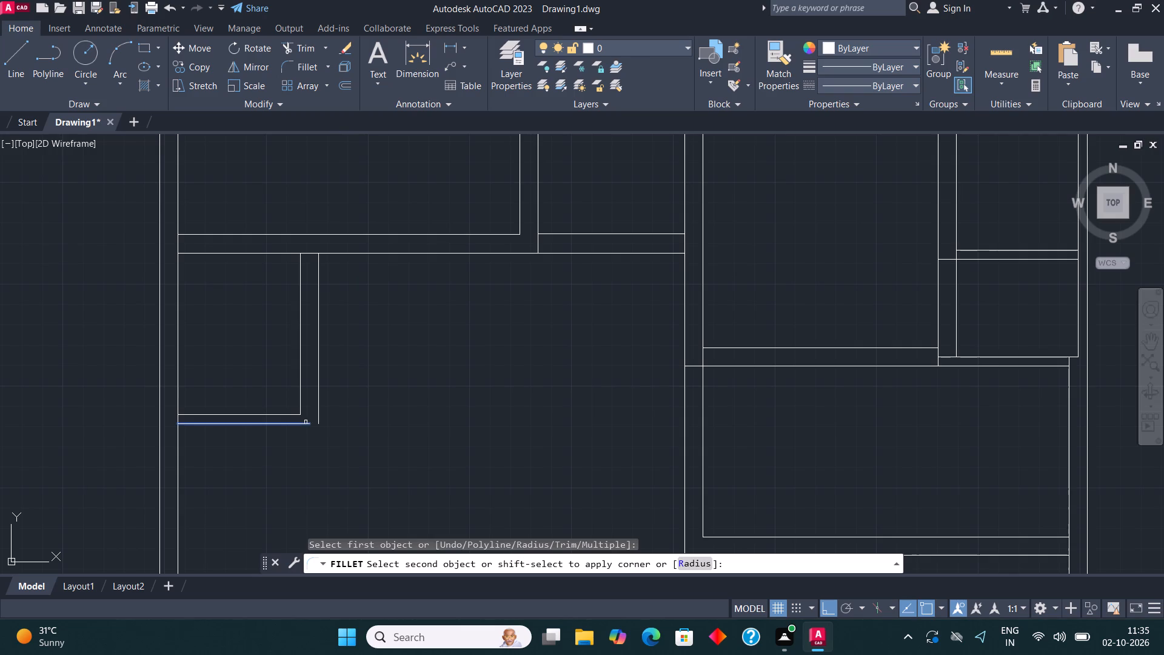
left_click(319, 395)
key("Escape")
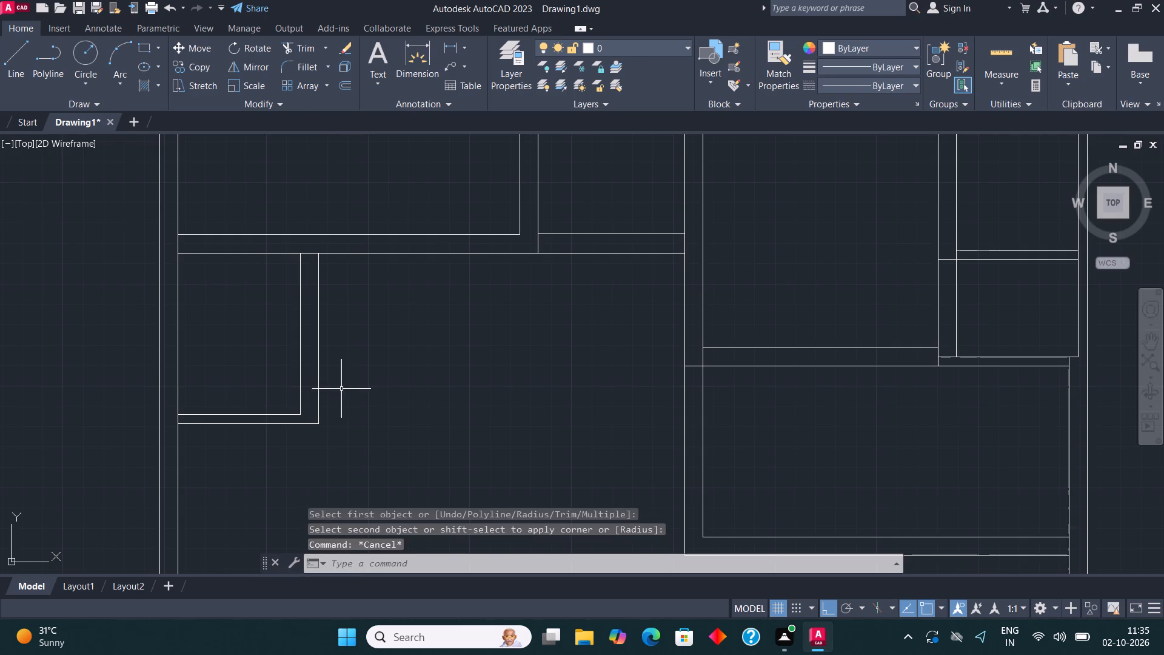
Draw another room outline below the 5' by 6'7.5" room: 5' down the left inner wall, 5' right, and up to the room above.
middle_click_drag(371, 400, 432, 303)
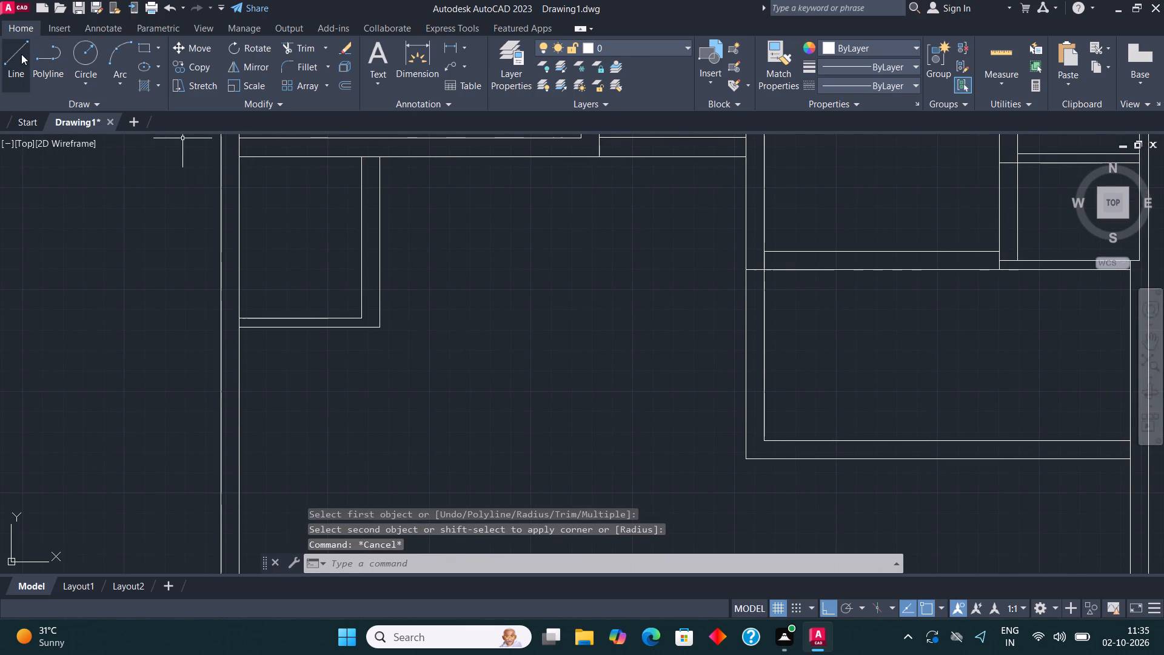
left_click(21, 54)
middle_click_drag(323, 360, 365, 327)
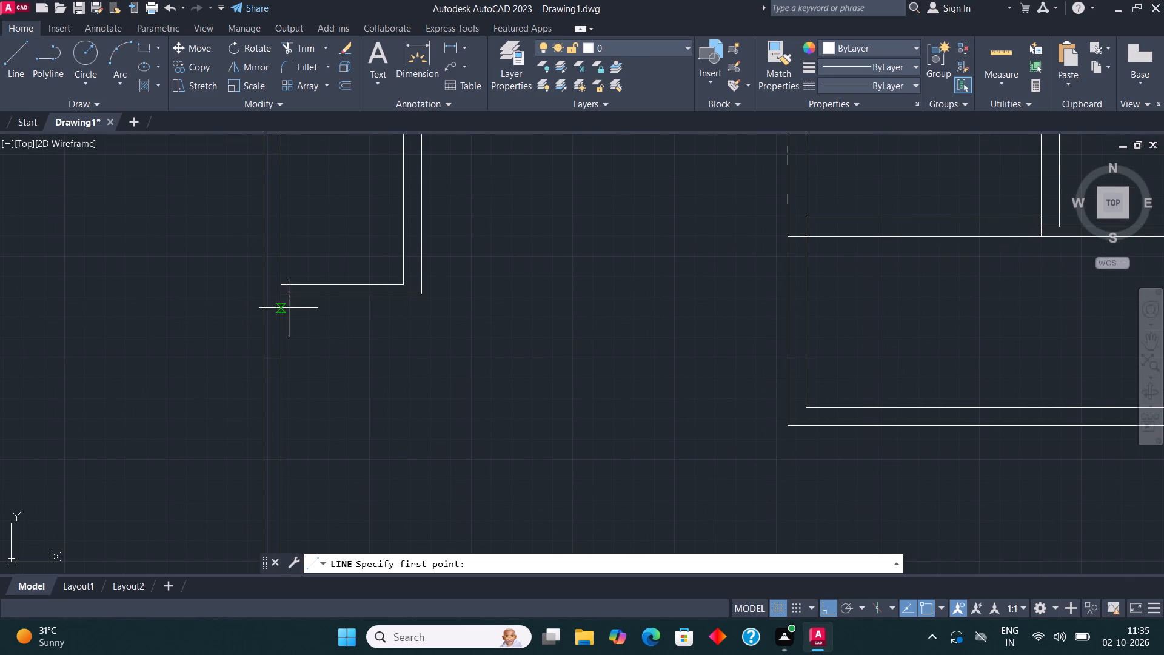
left_click(278, 296)
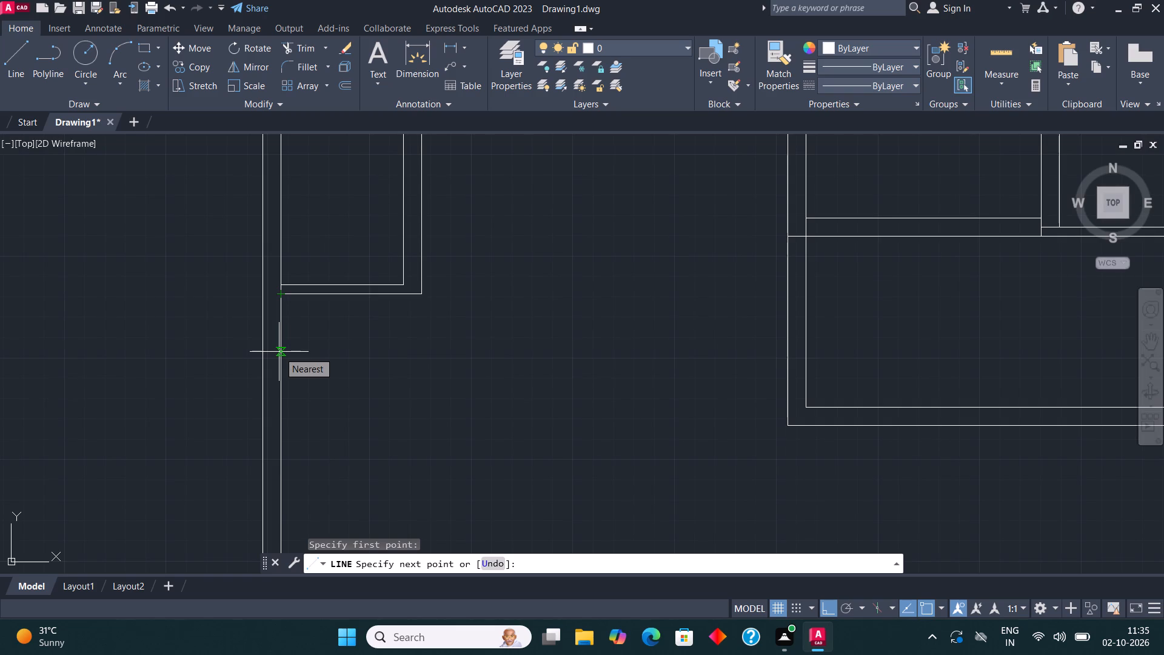
type("5'")
key("Return")
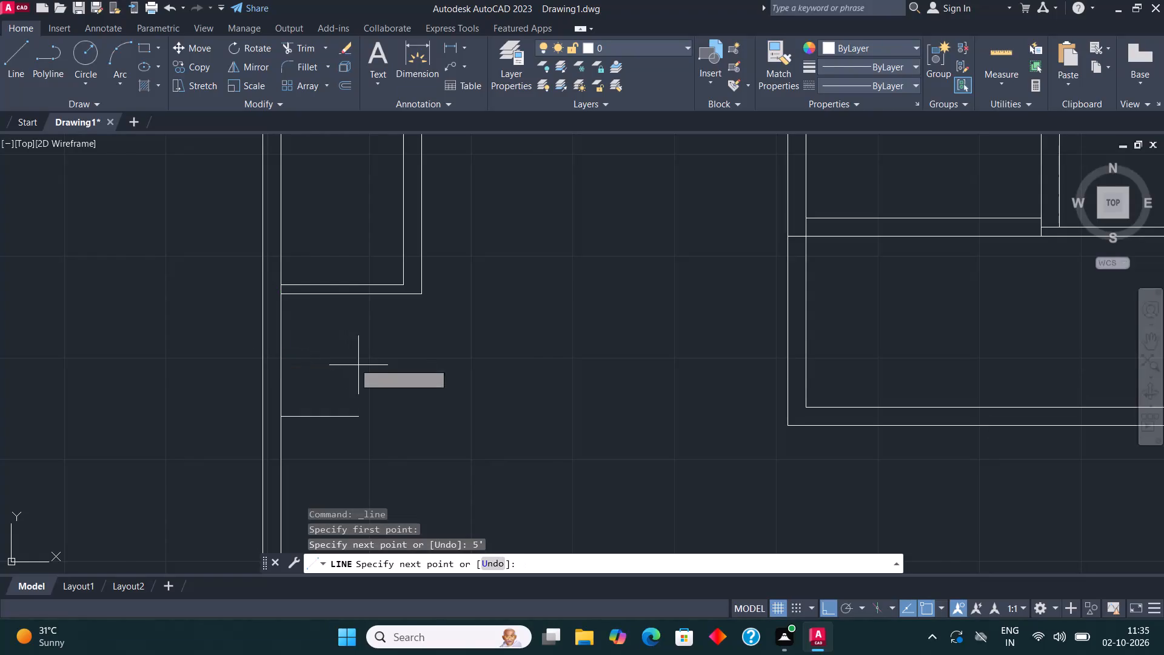
type("5'")
key("Return")
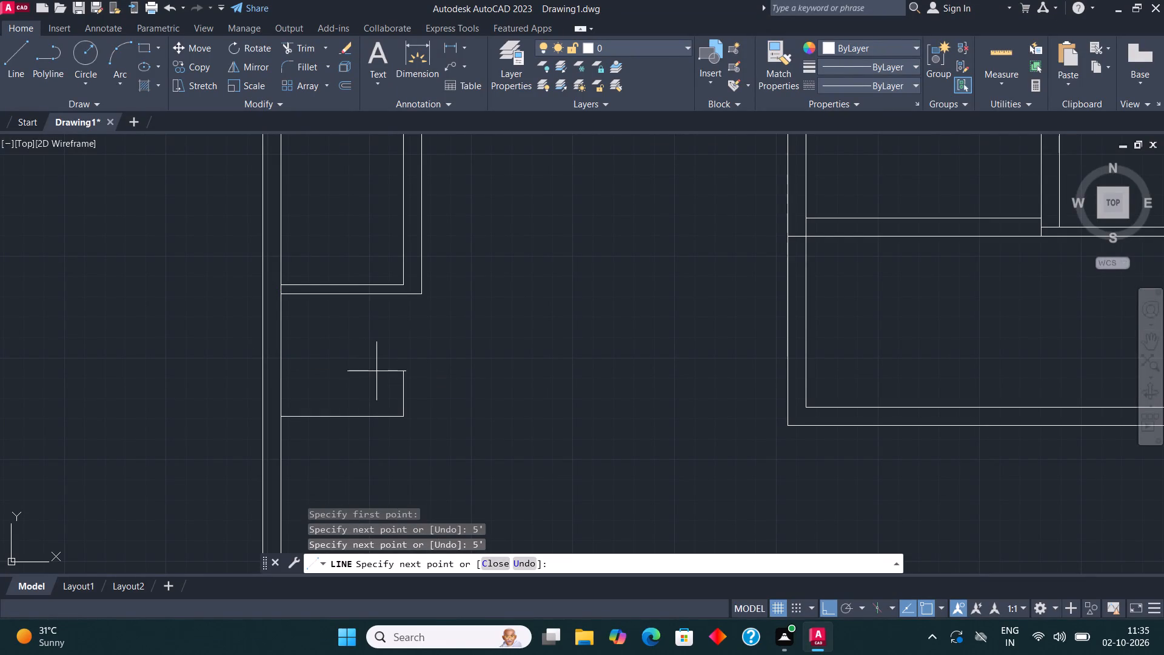
left_click(402, 281)
key("Escape")
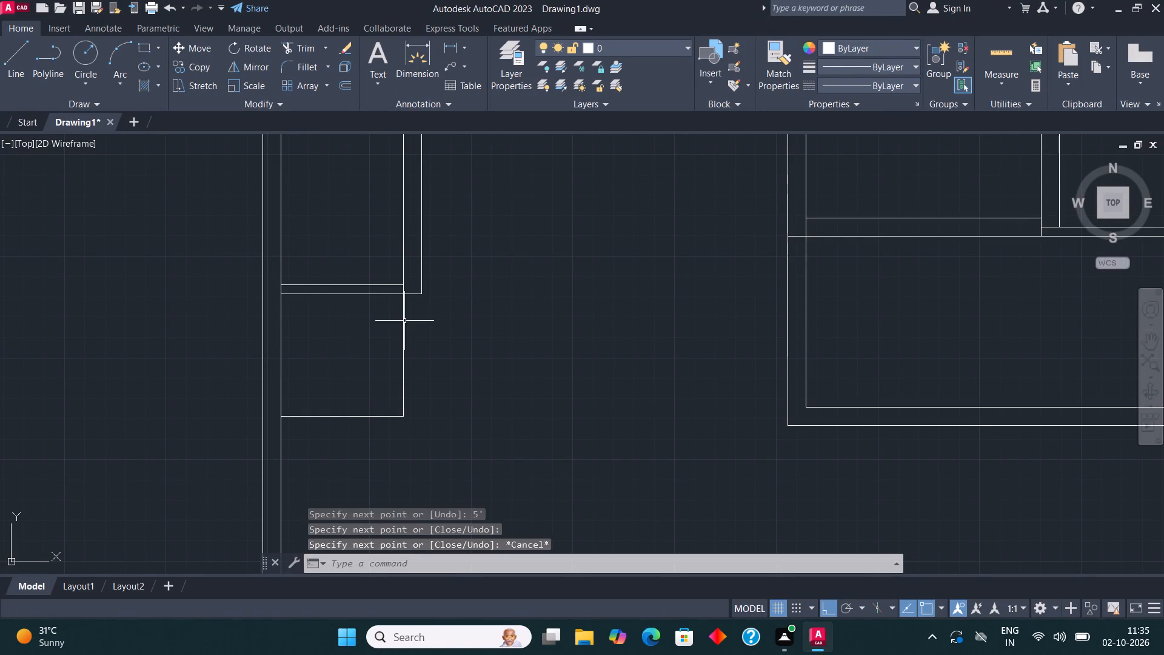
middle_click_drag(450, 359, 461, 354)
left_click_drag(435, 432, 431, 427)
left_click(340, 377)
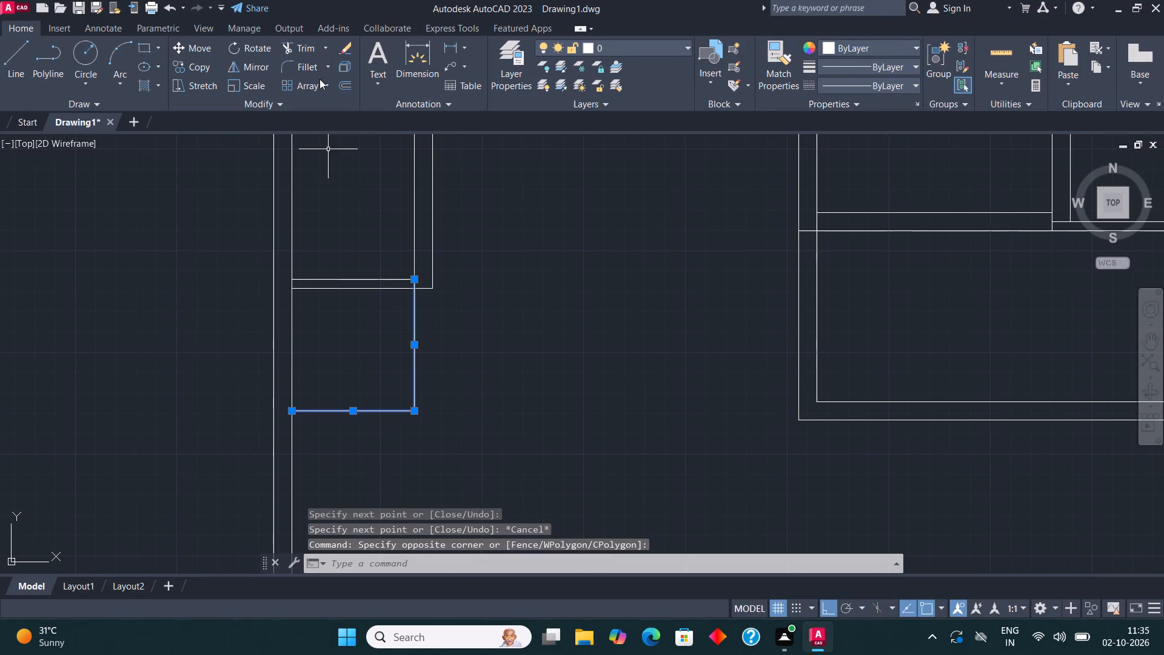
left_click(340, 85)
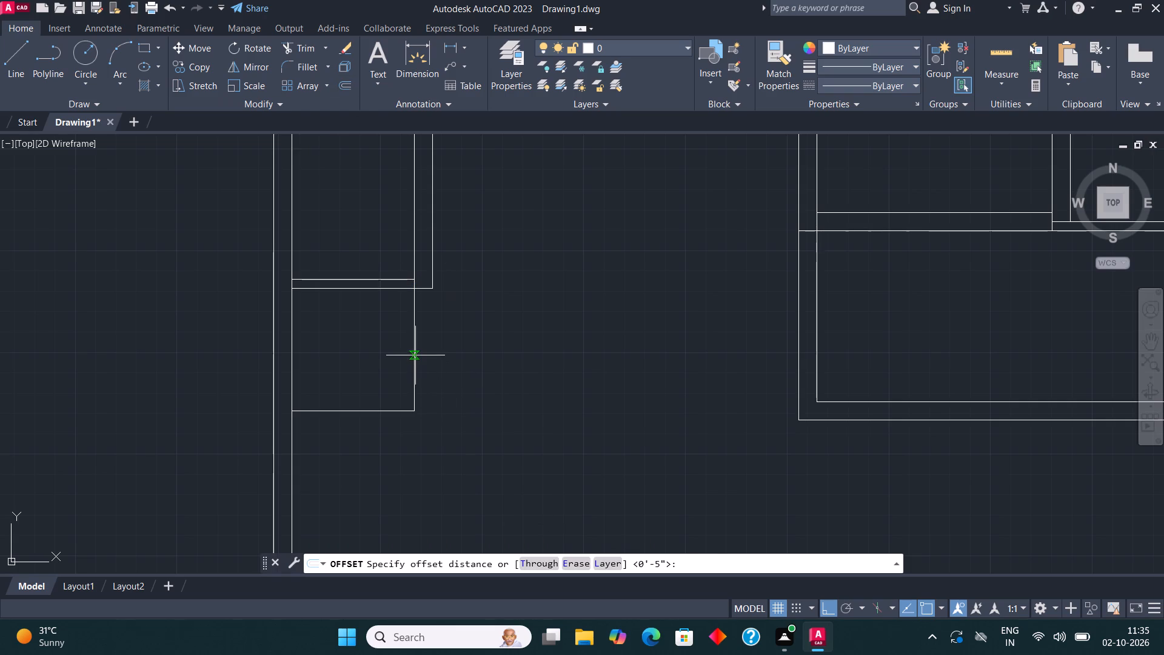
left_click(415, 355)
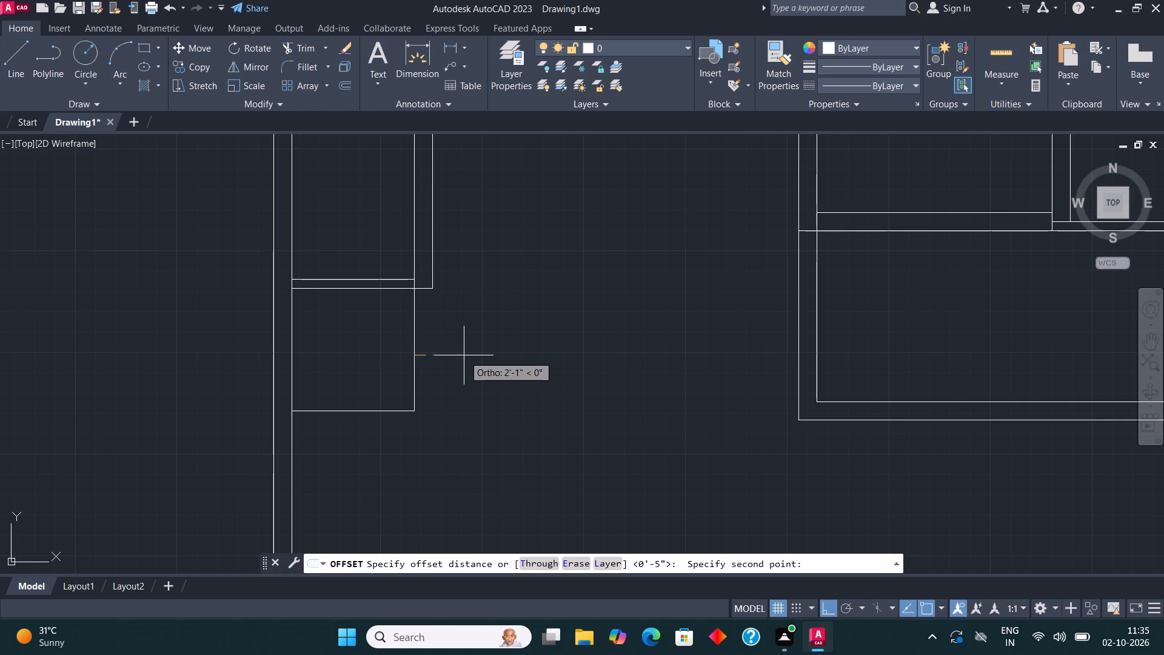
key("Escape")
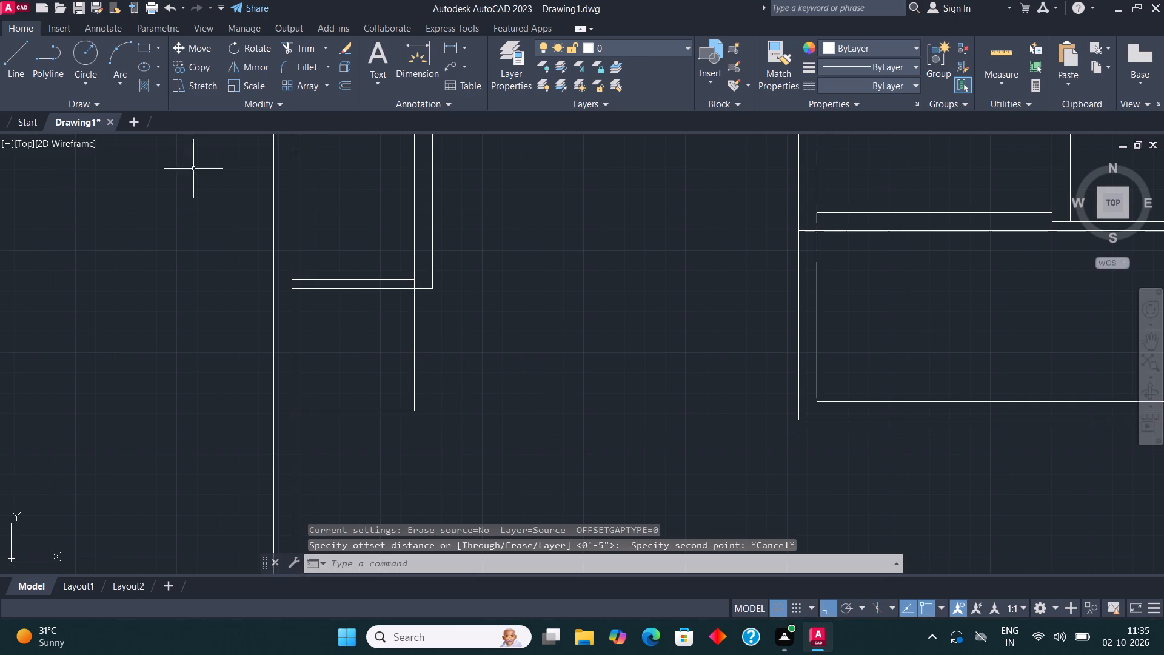
Draw a 5' line straight down from the 5' by 6'7.5" room's outer lower-right corner.
left_click(13, 60)
left_click(434, 291)
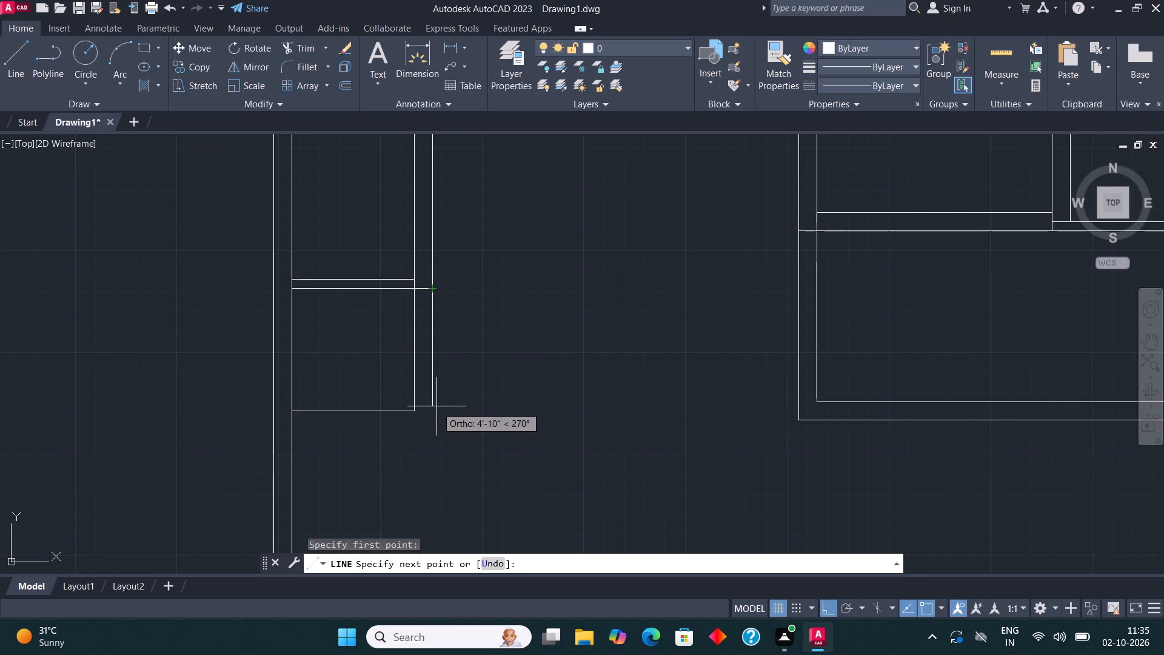
type("5'")
key("Return")
key("Escape")
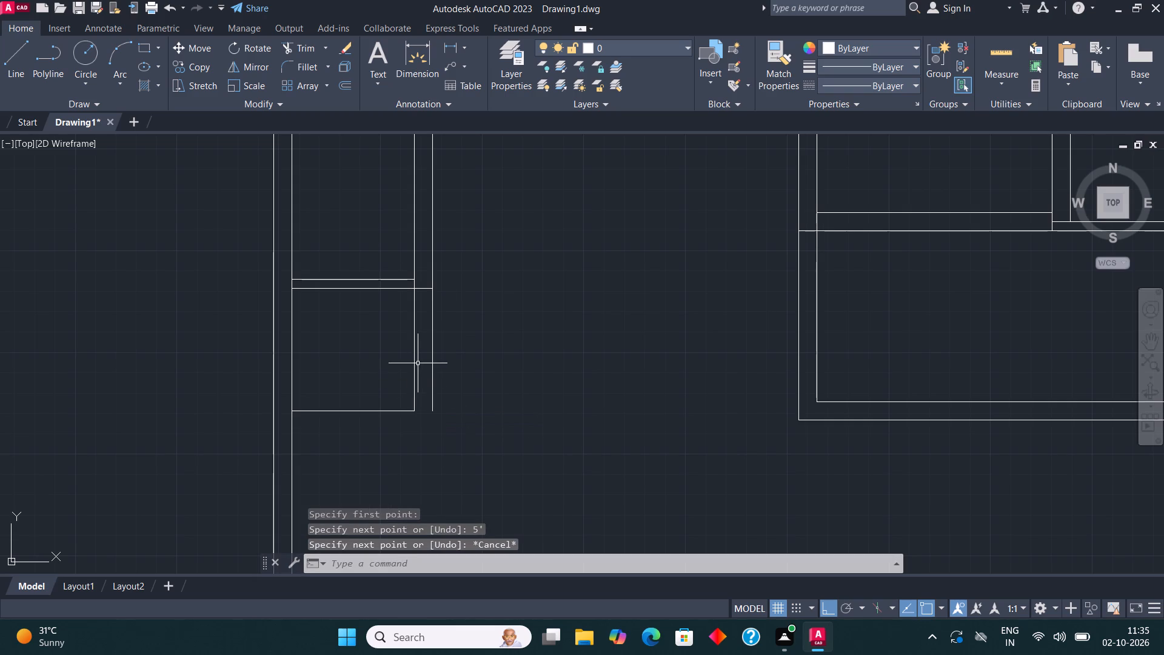
Move the new lower room's inner right line 4.5" to the right.
left_click(412, 354)
scroll(413, 354, "up", 1)
left_click(416, 340)
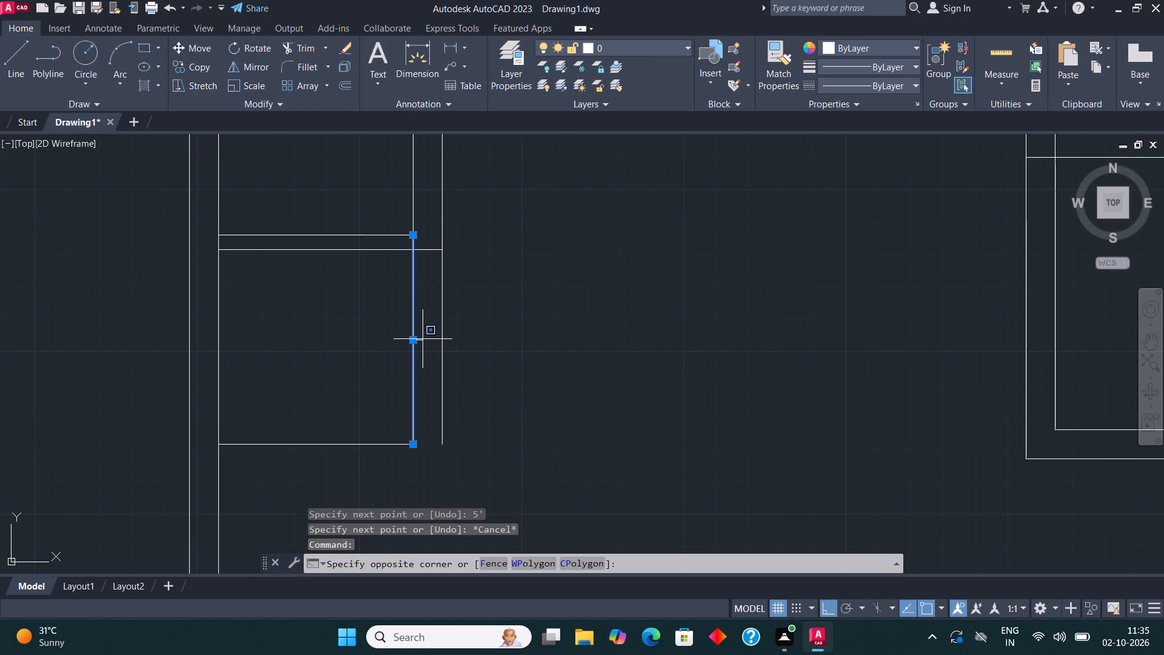
key("Escape")
left_click(412, 341)
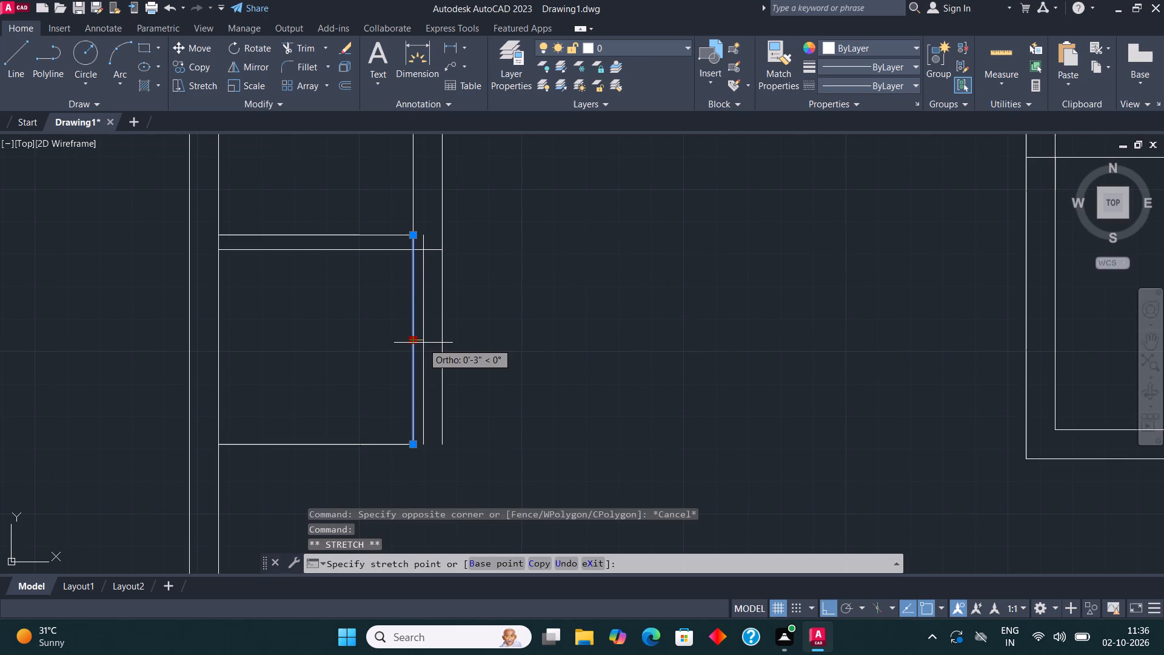
type("4.5\"")
key("Return")
key("Escape")
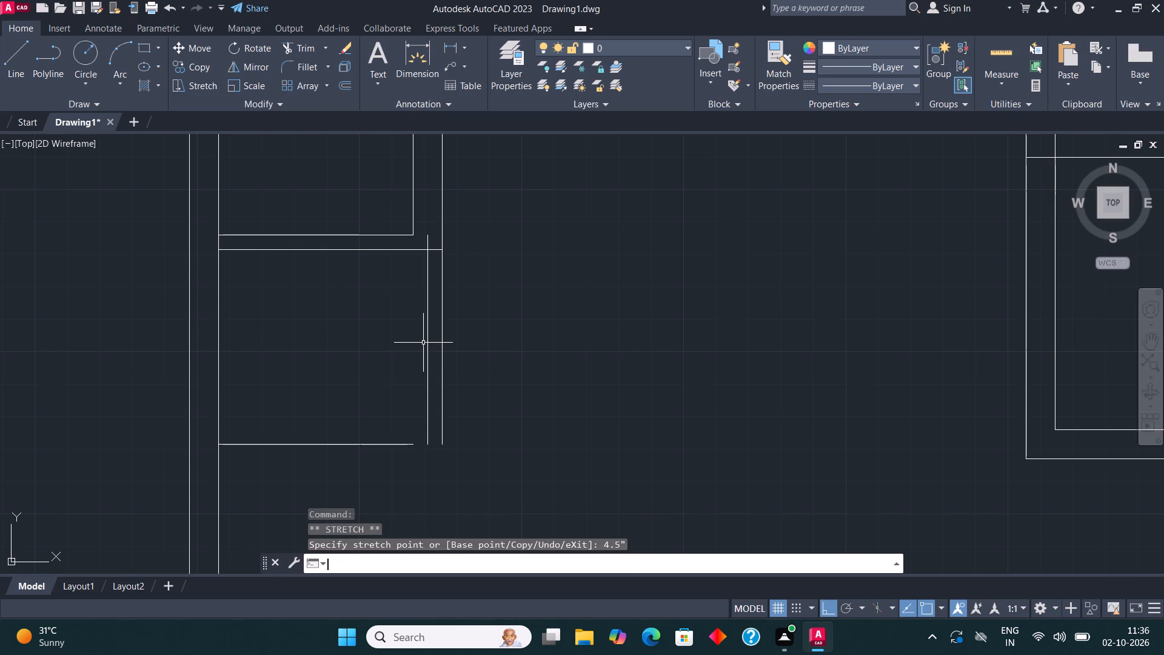
Draw a line 5' down along the moved inner right line from the wall above, and left to the bottom line's end.
middle_click_drag(438, 279, 445, 271)
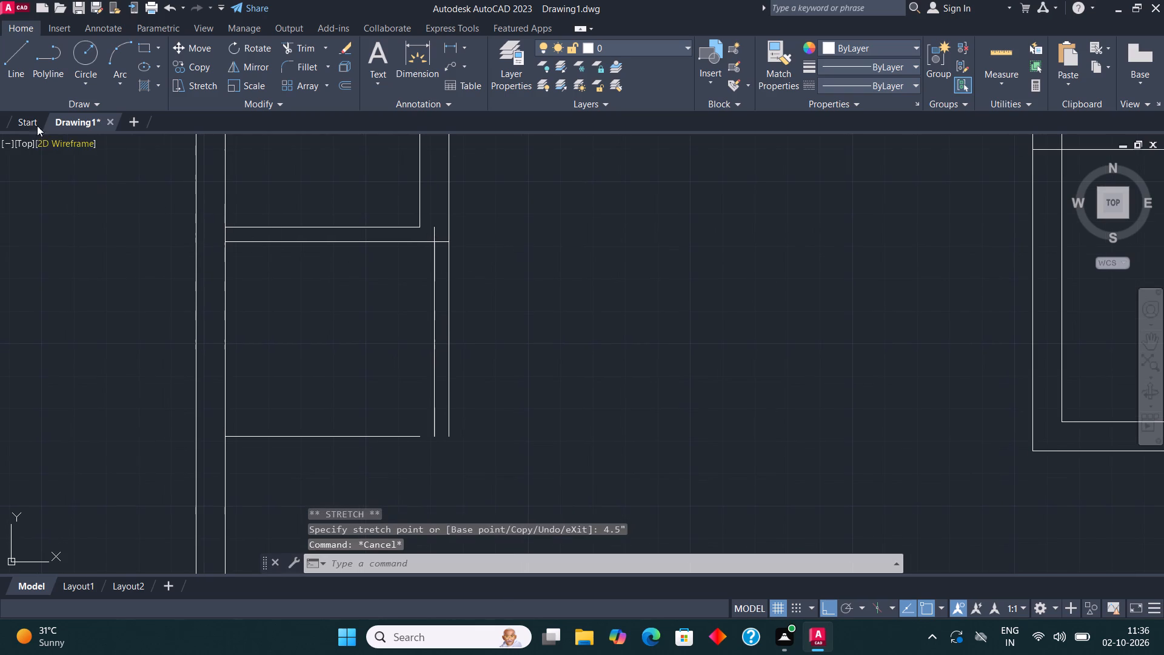
left_click(18, 65)
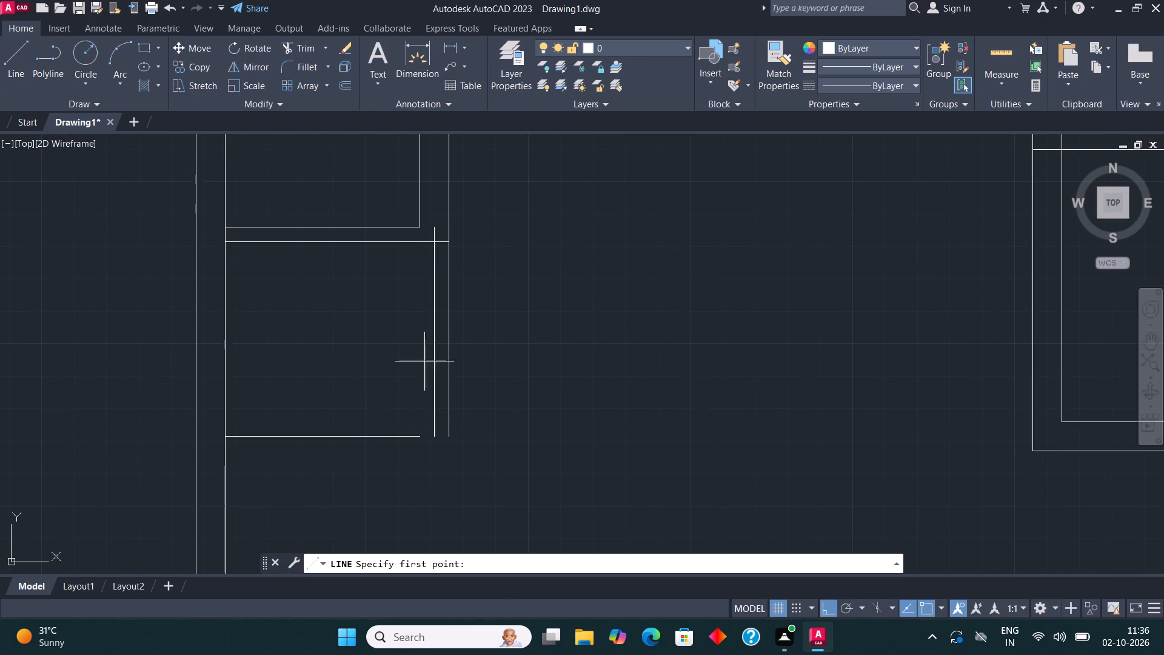
left_click(436, 245)
type("5'")
key("Return")
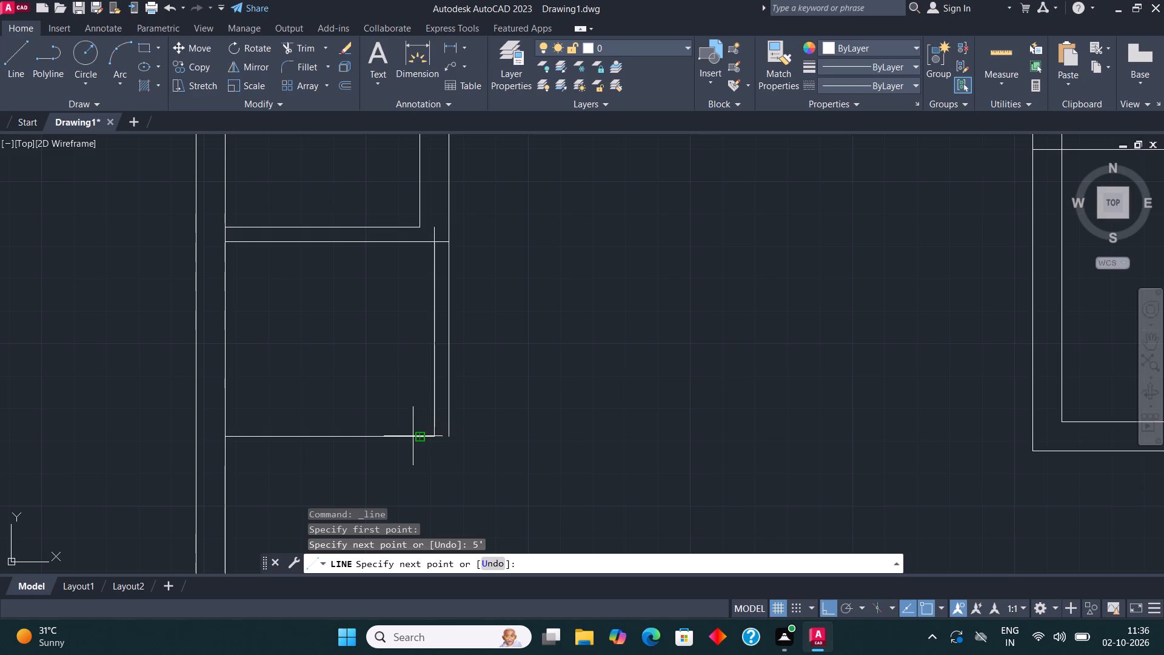
left_click(413, 436)
key("Escape")
Copy the lower room's bottom line 9" downward as the outer wall face.
scroll(467, 307, "down", 1)
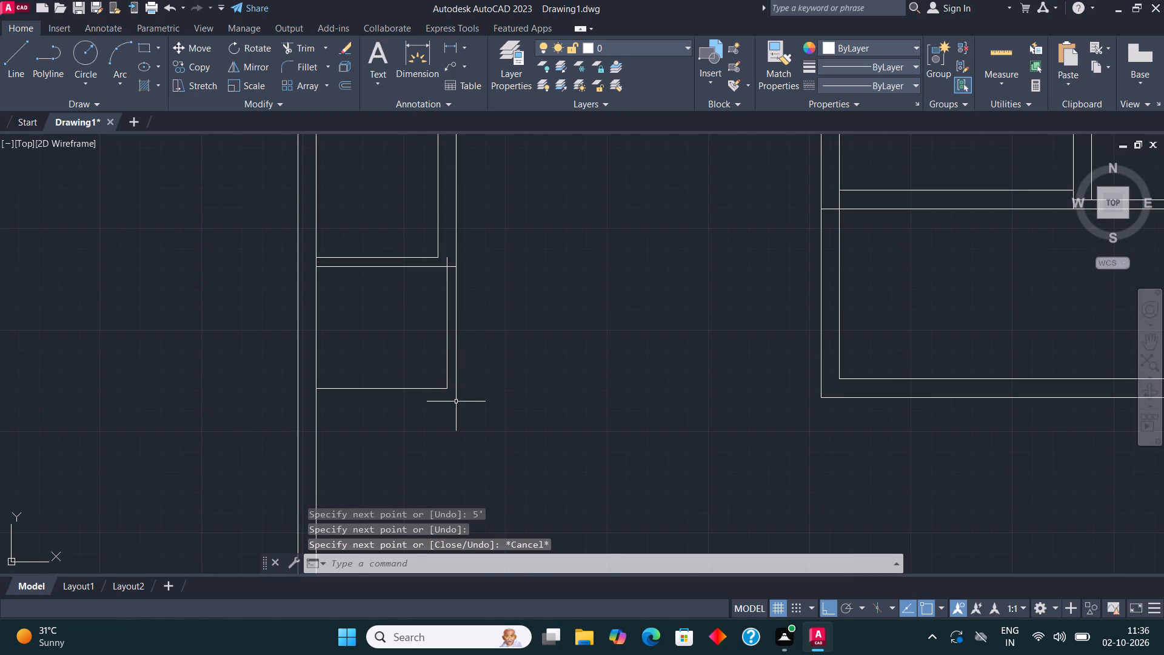
middle_click_drag(460, 398, 469, 346)
middle_click_drag(484, 408, 505, 389)
scroll(453, 314, "up", 2)
left_click(417, 324)
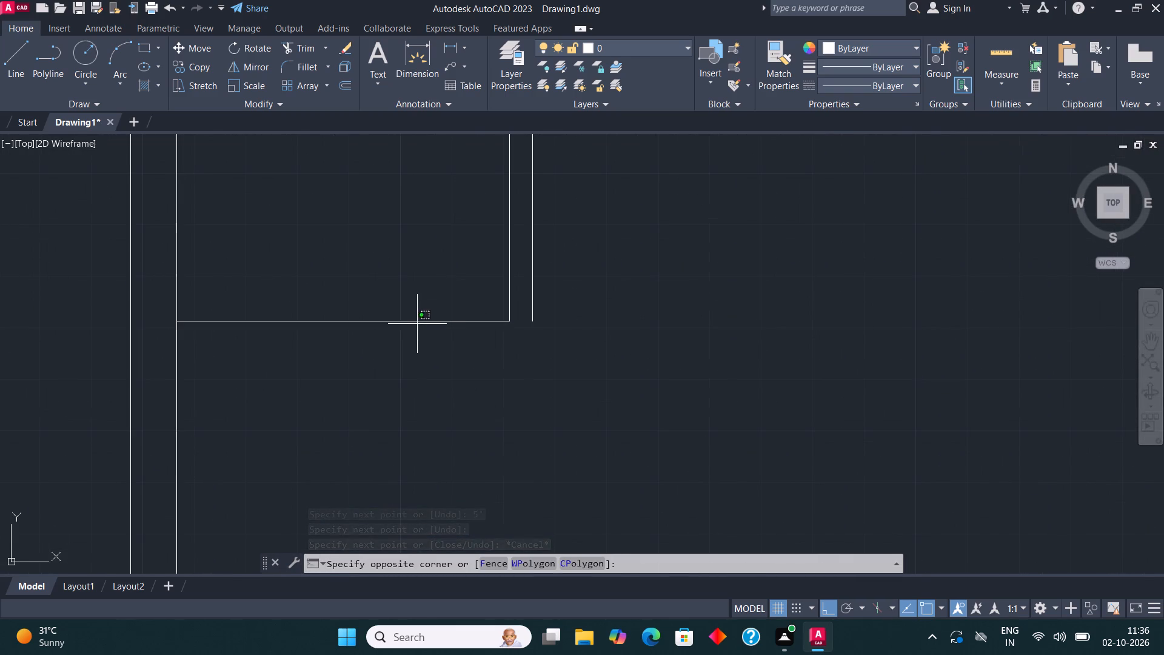
left_click(278, 301)
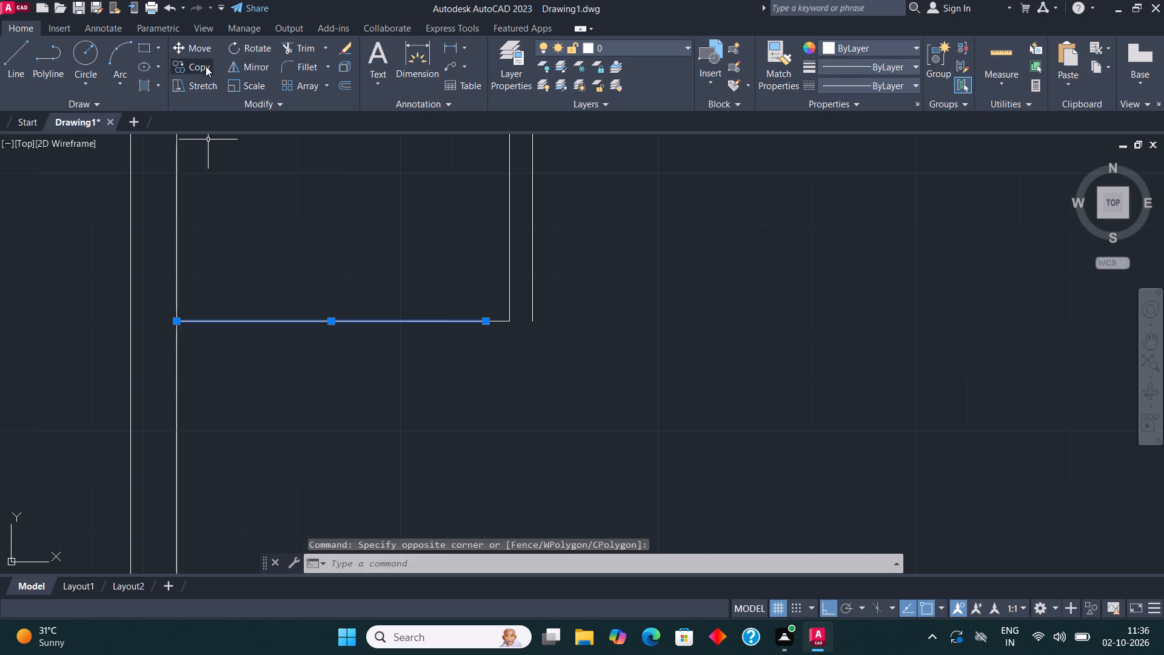
left_click(206, 66)
left_click(334, 321)
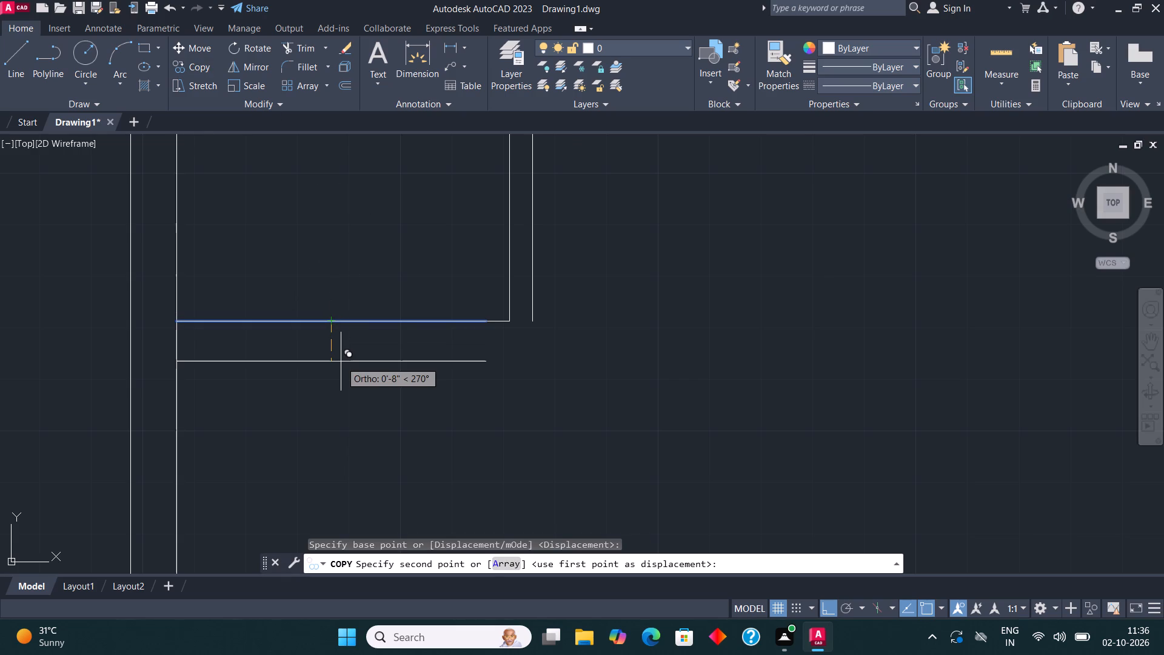
type("9\"")
key("Return")
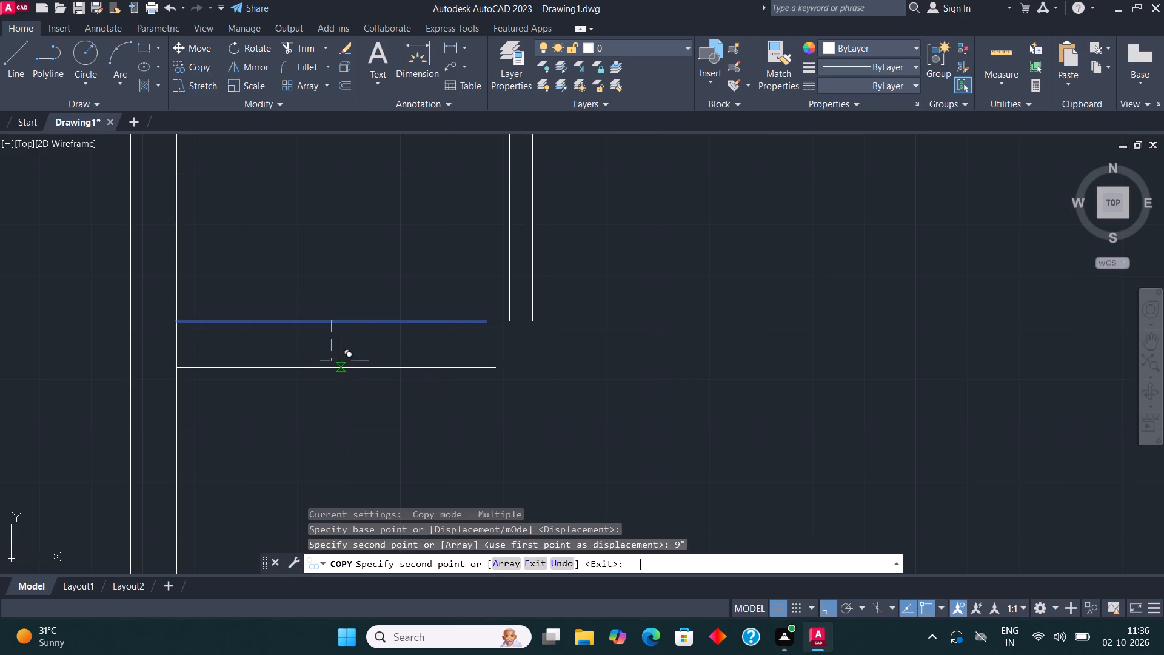
key("Escape")
Fillet the copied bottom line with the outer right line to close the lower room's outer corner.
middle_click_drag(400, 349, 366, 385)
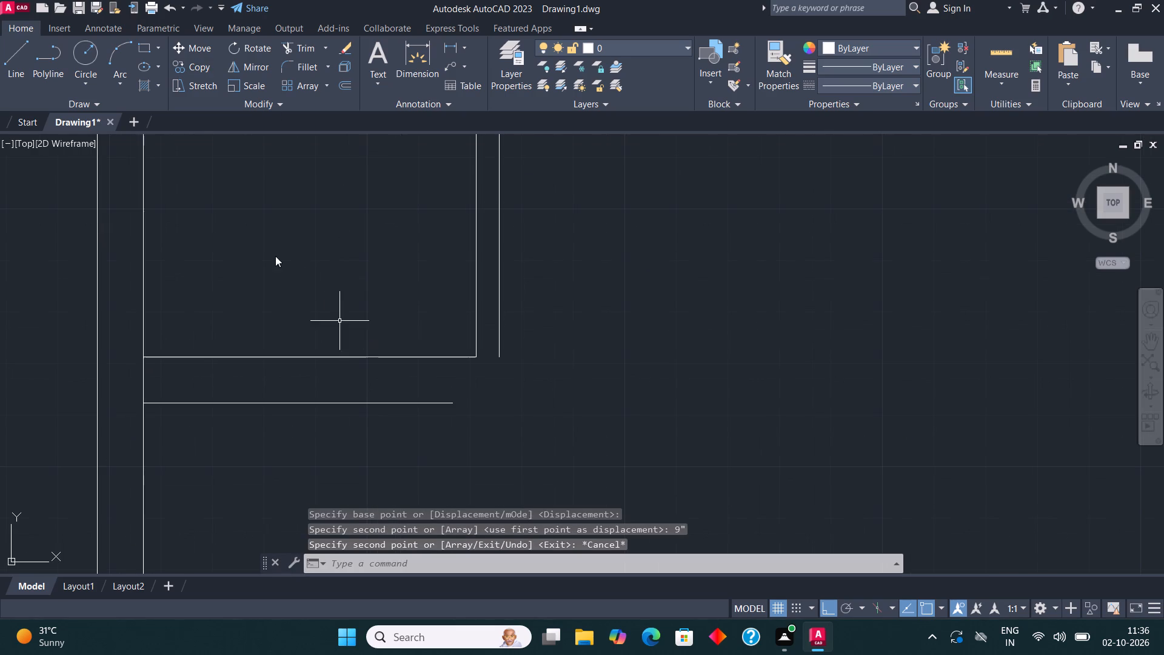
left_click(312, 62)
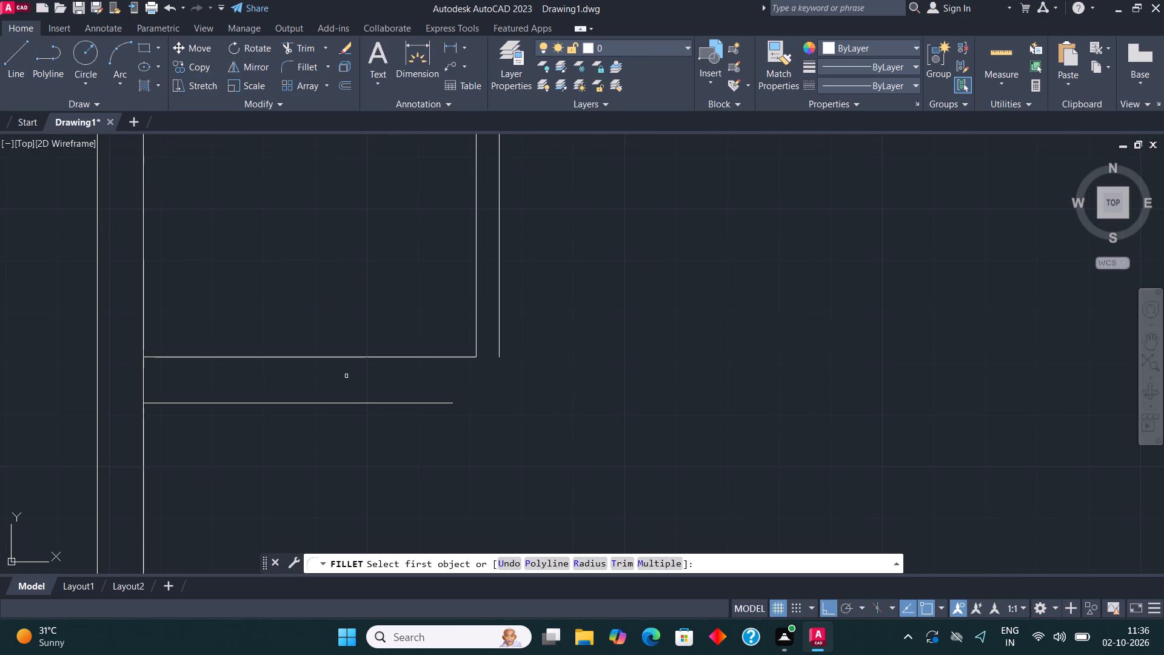
left_click(363, 405)
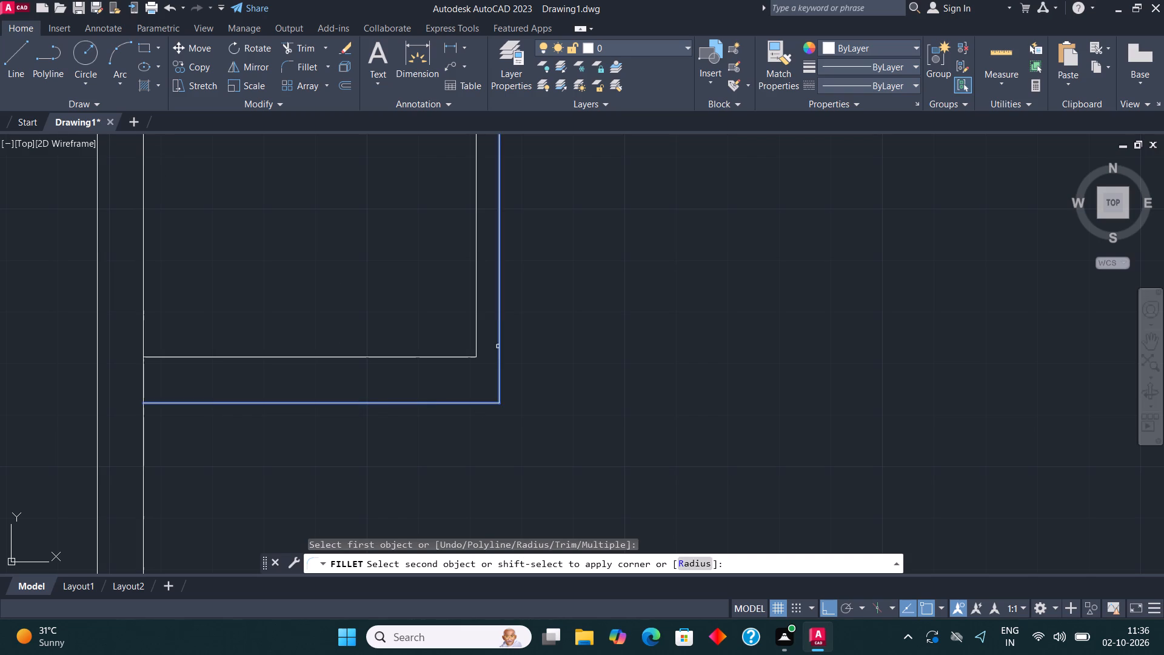
left_click(498, 338)
Trim the part of the lower room's inner right line that projects above its top line into the wall.
scroll(339, 341, "down", 3)
middle_click_drag(466, 374, 460, 388)
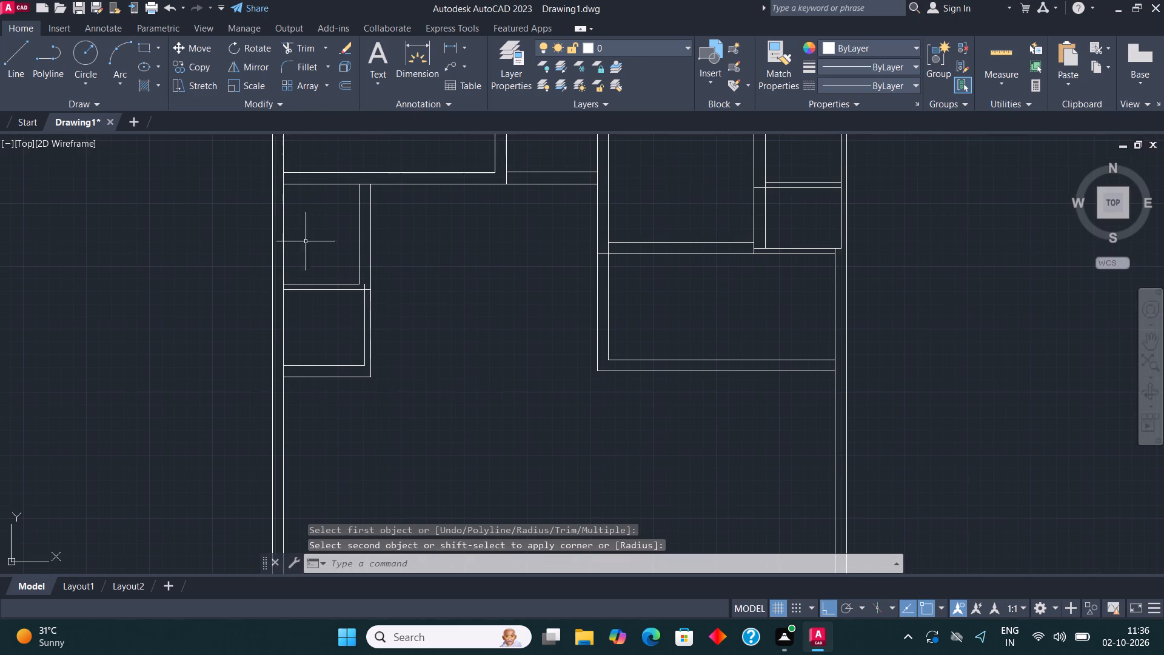
left_click(301, 46)
scroll(373, 291, "up", 1)
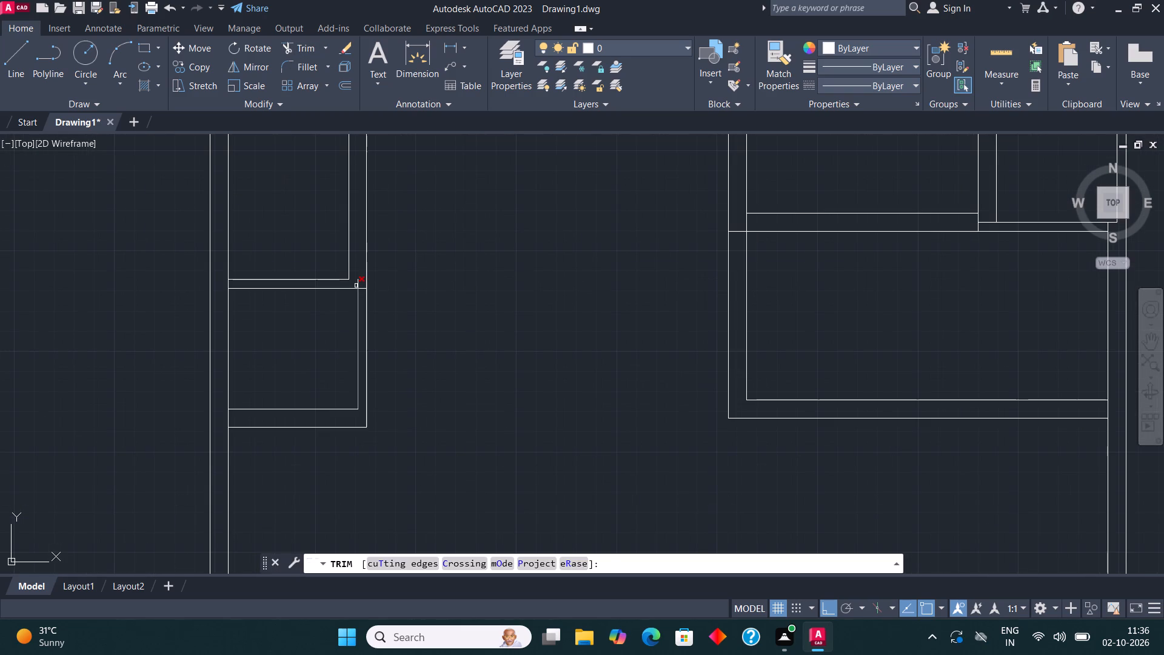
left_click(356, 284)
scroll(410, 284, "down", 3)
key("Escape")
Draw a room outline below the stacked left rooms: 14' right from the inner left wall, 12' down, and 14' back left.
middle_click_drag(501, 328, 501, 329)
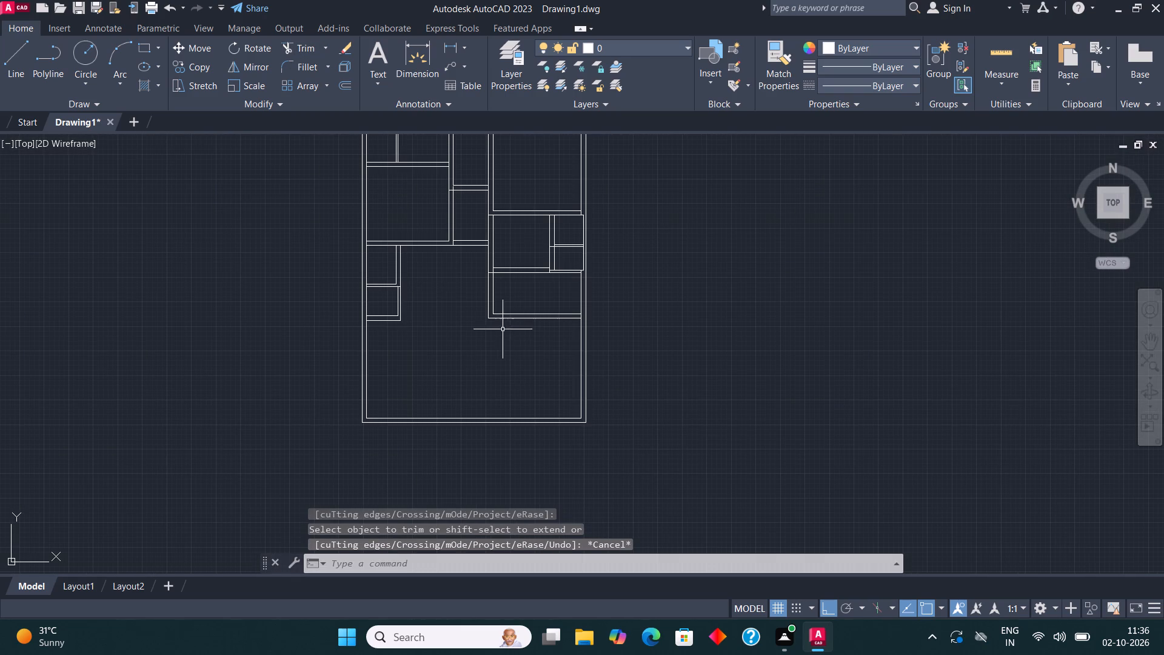
middle_click_drag(501, 329, 421, 331)
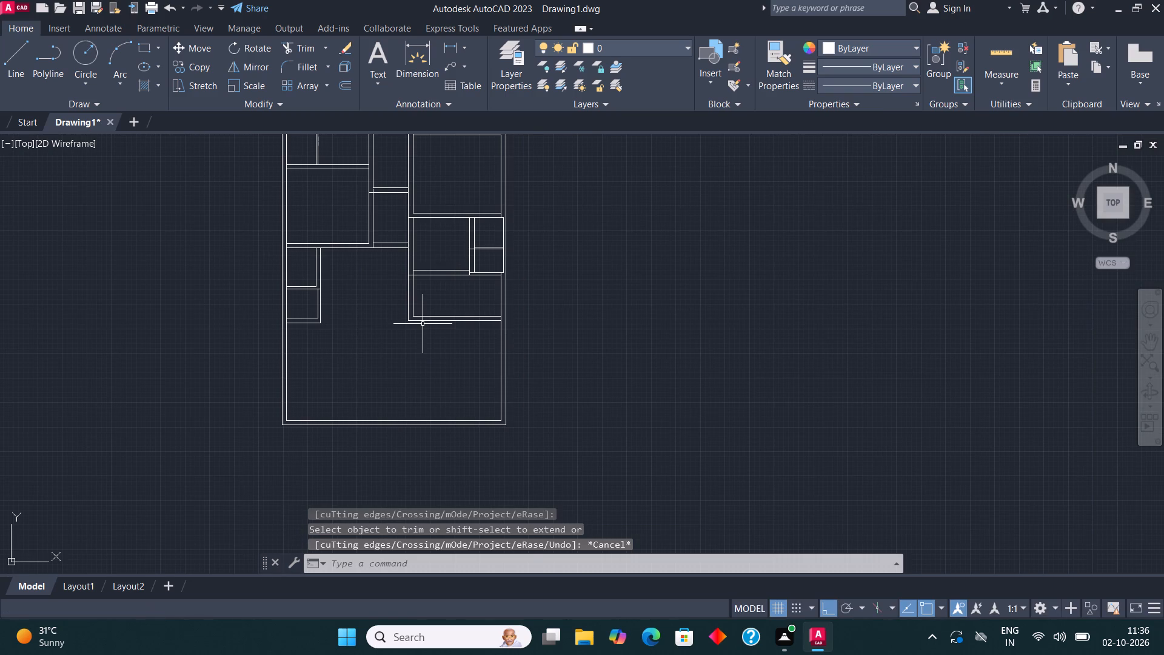
scroll(388, 354, "up", 2)
middle_click_drag(233, 306, 245, 316)
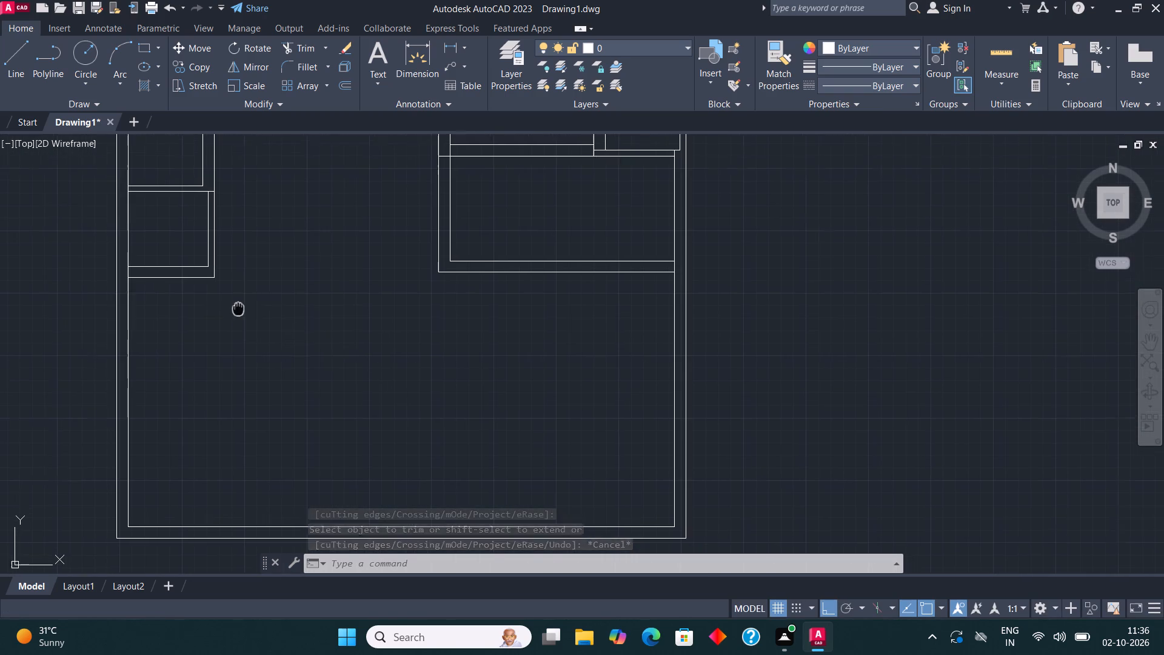
middle_click_drag(245, 316, 261, 343)
left_click(25, 66)
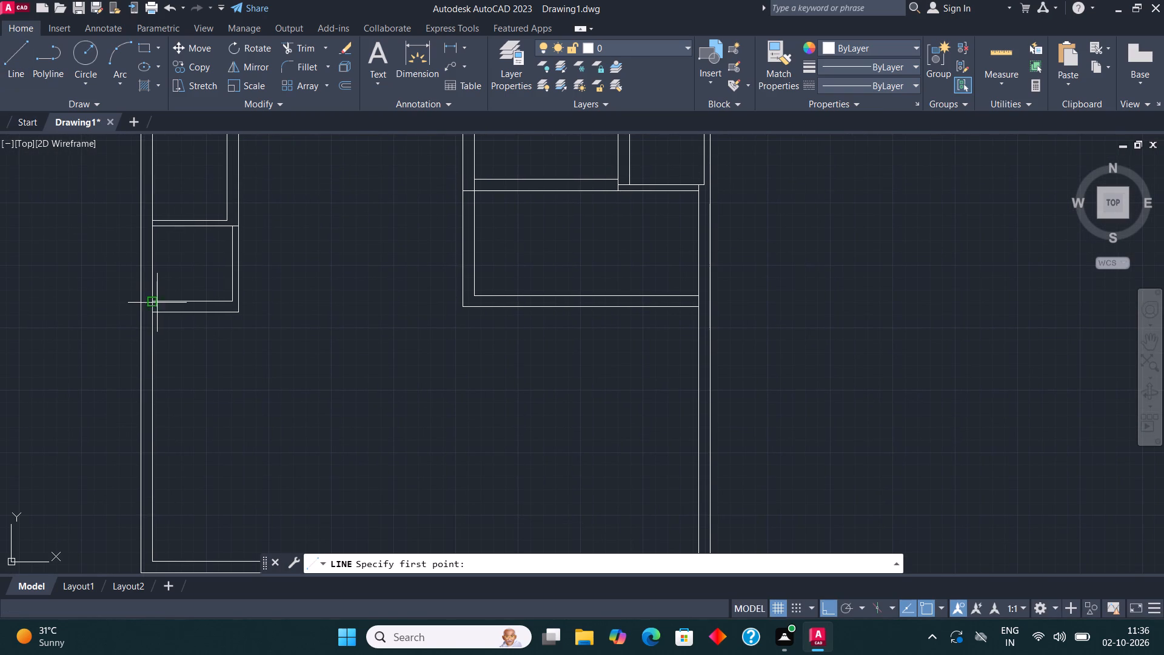
left_click(154, 312)
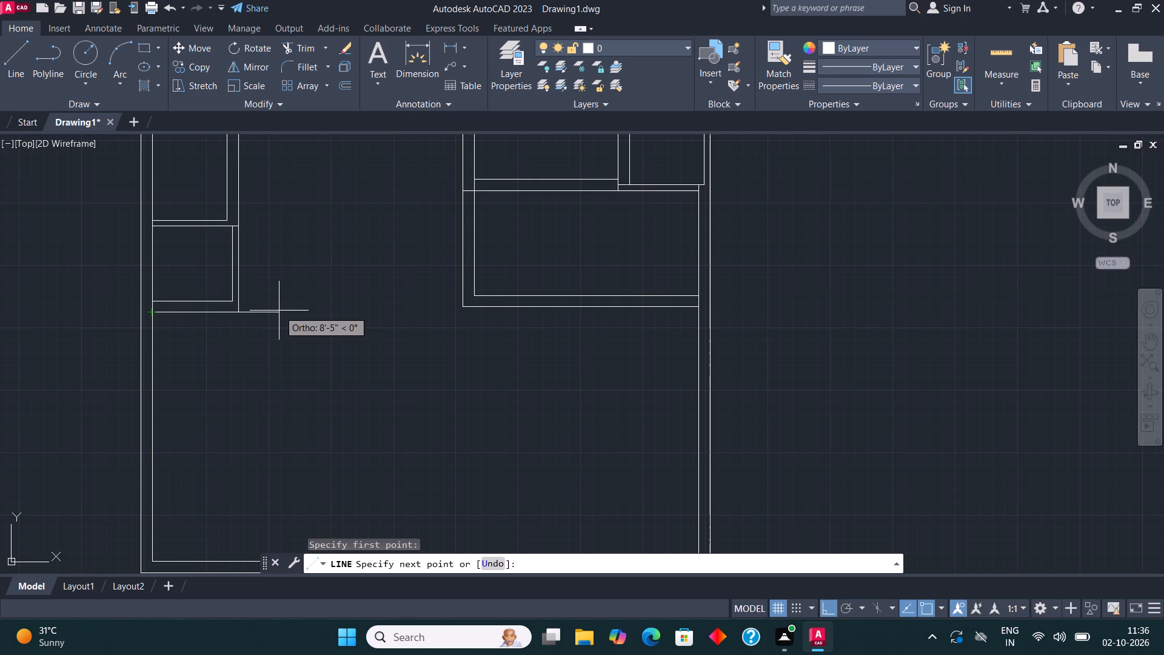
type("14'")
key("Return")
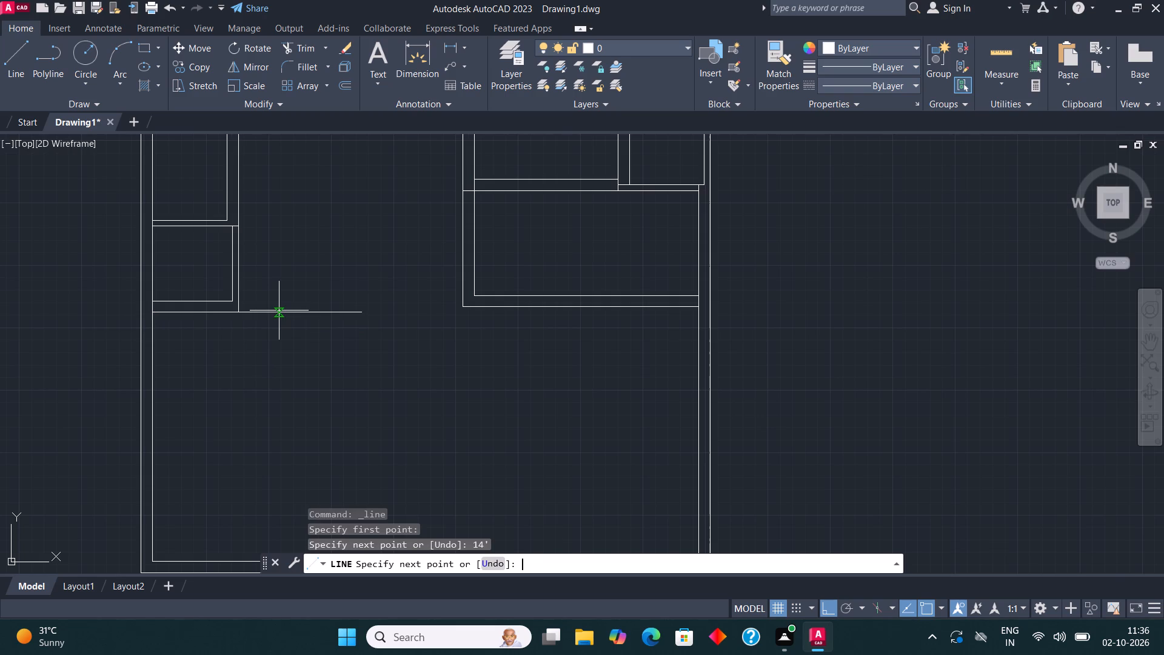
type("12'")
key("Return")
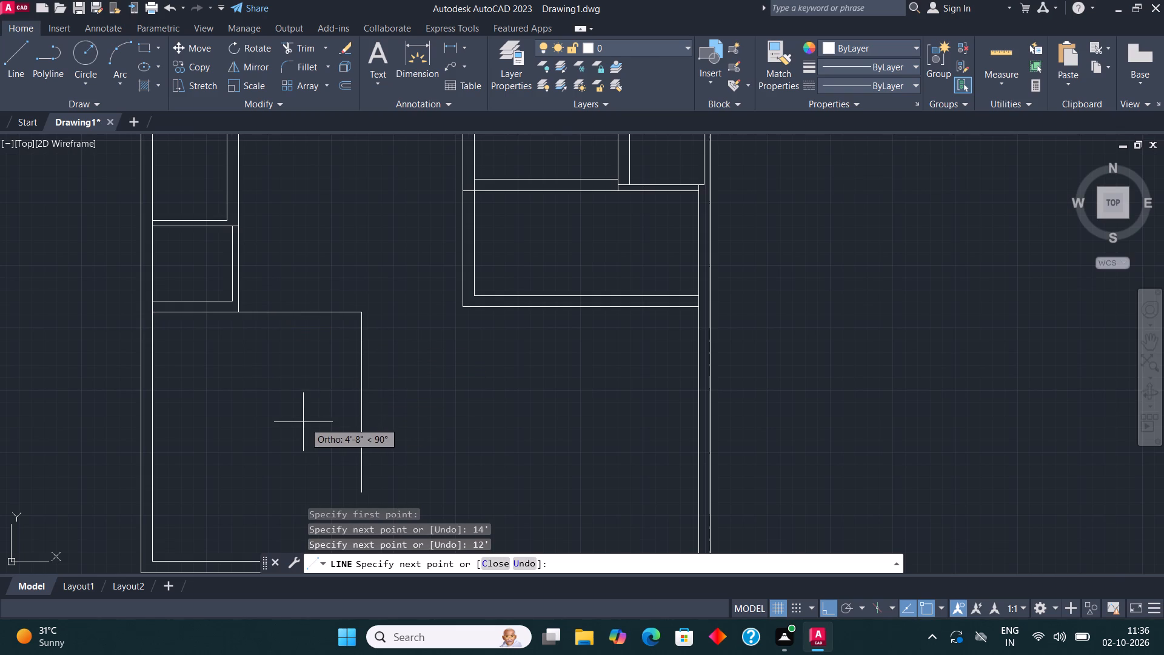
type("14'")
key("Return")
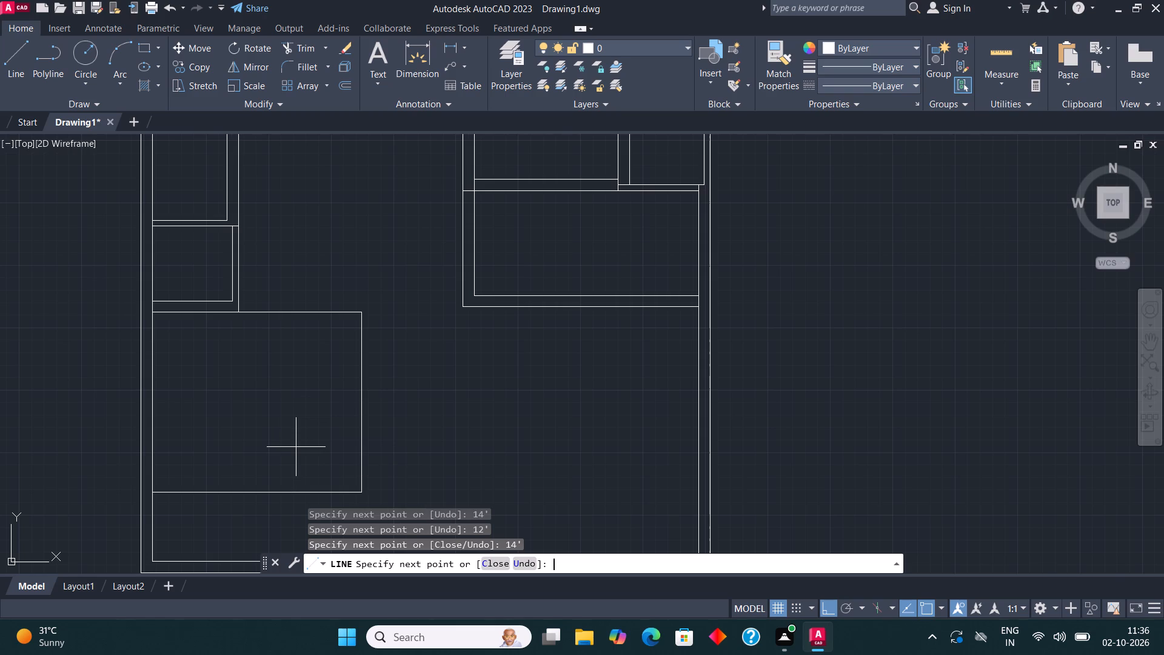
key("Escape")
Offset the new 14' by 12' room's top, right and bottom lines 9" outward as wall faces.
scroll(321, 432, "down", 2)
middle_click_drag(333, 414, 307, 383)
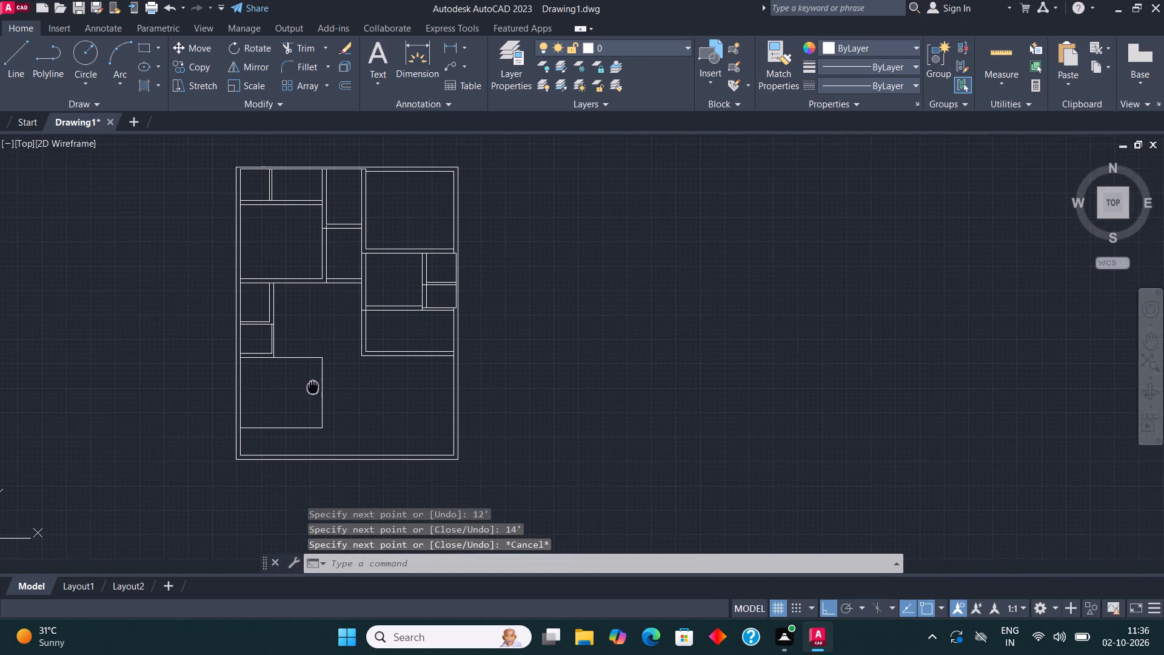
middle_click_drag(307, 383, 387, 398)
scroll(381, 370, "up", 1)
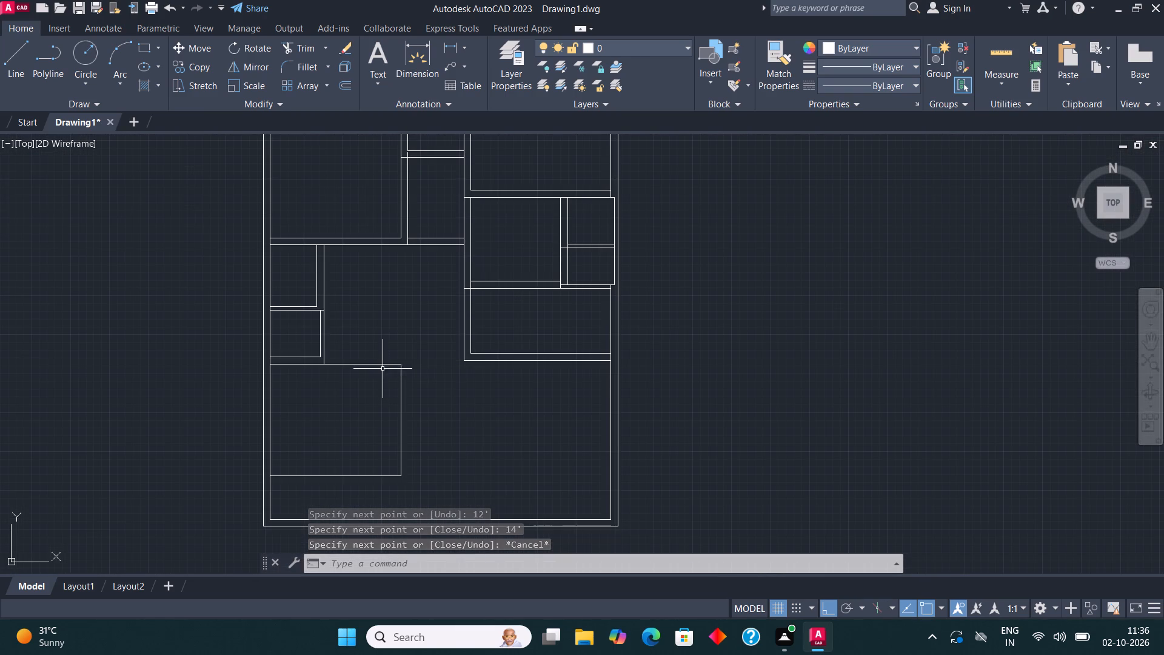
left_click(405, 490)
left_click(369, 329)
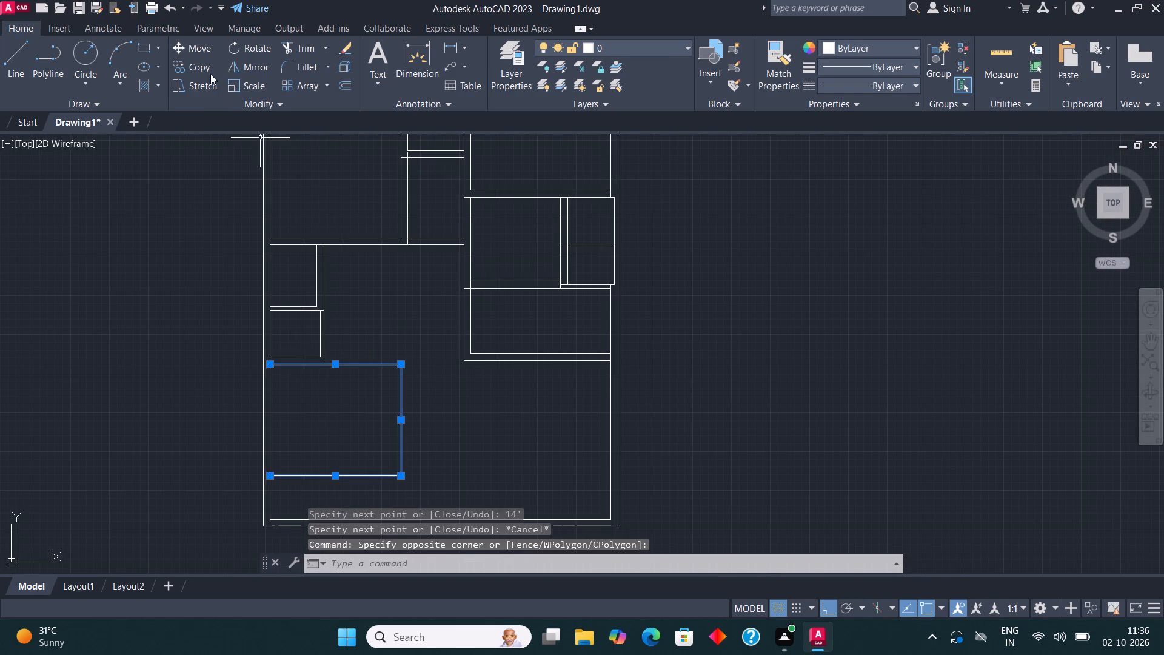
left_click(341, 84)
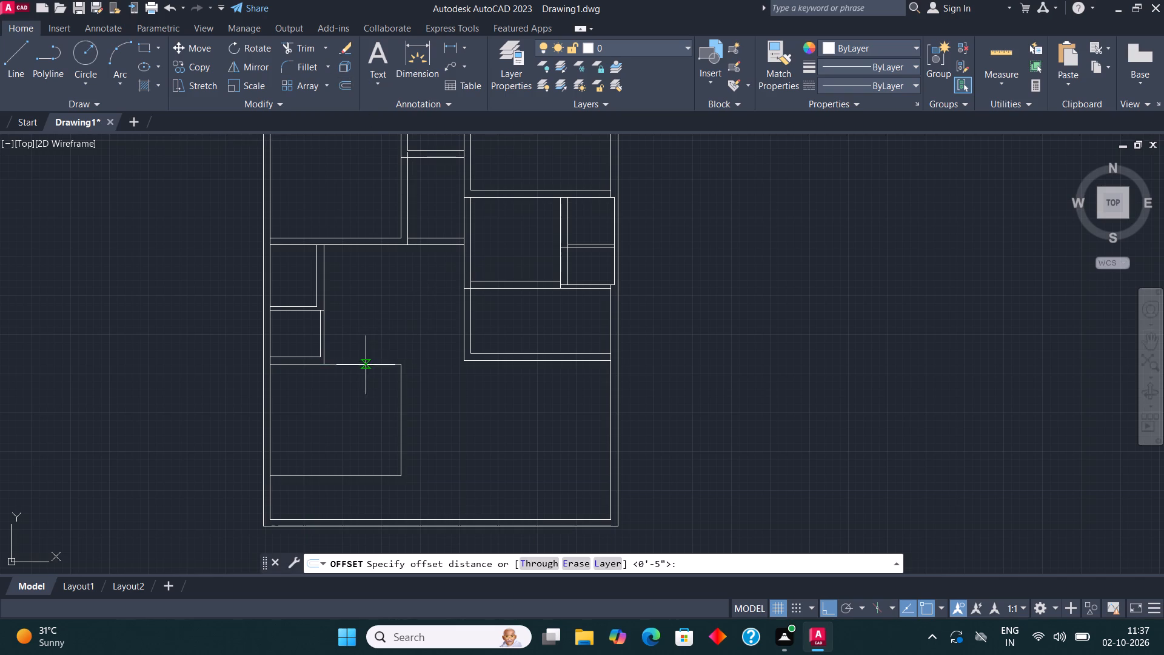
scroll(364, 366, "up", 1)
left_click(361, 363)
type("9\"")
key("Return")
left_click(360, 364)
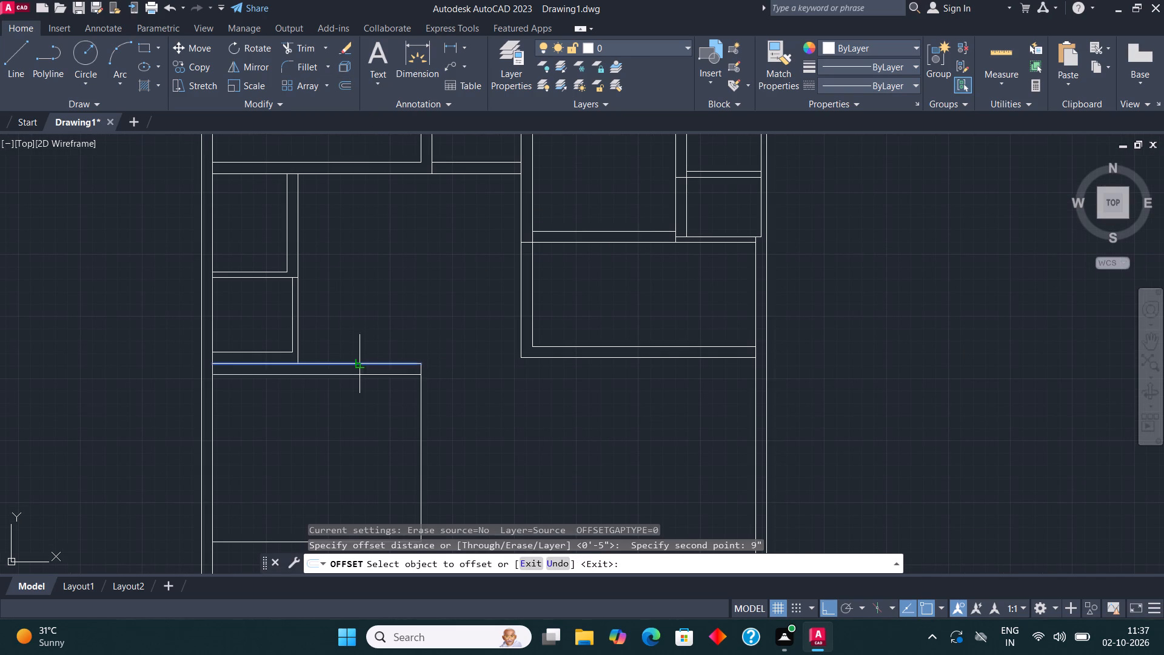
left_click(364, 325)
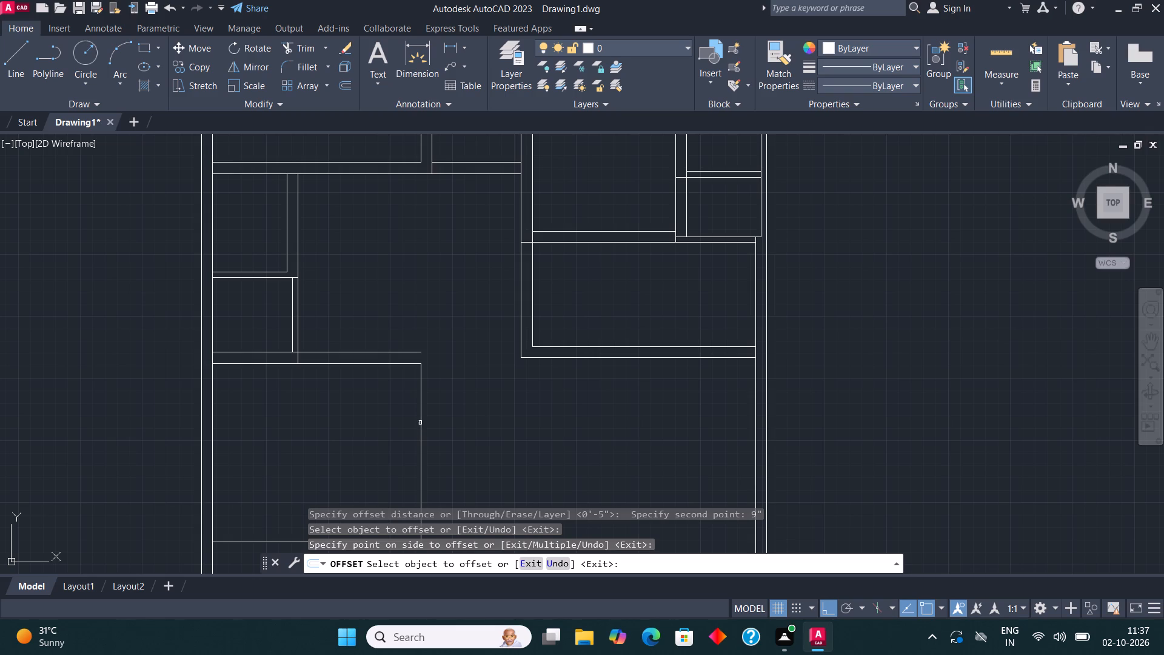
left_click(419, 414)
left_click(463, 405)
scroll(456, 225, "down", 2)
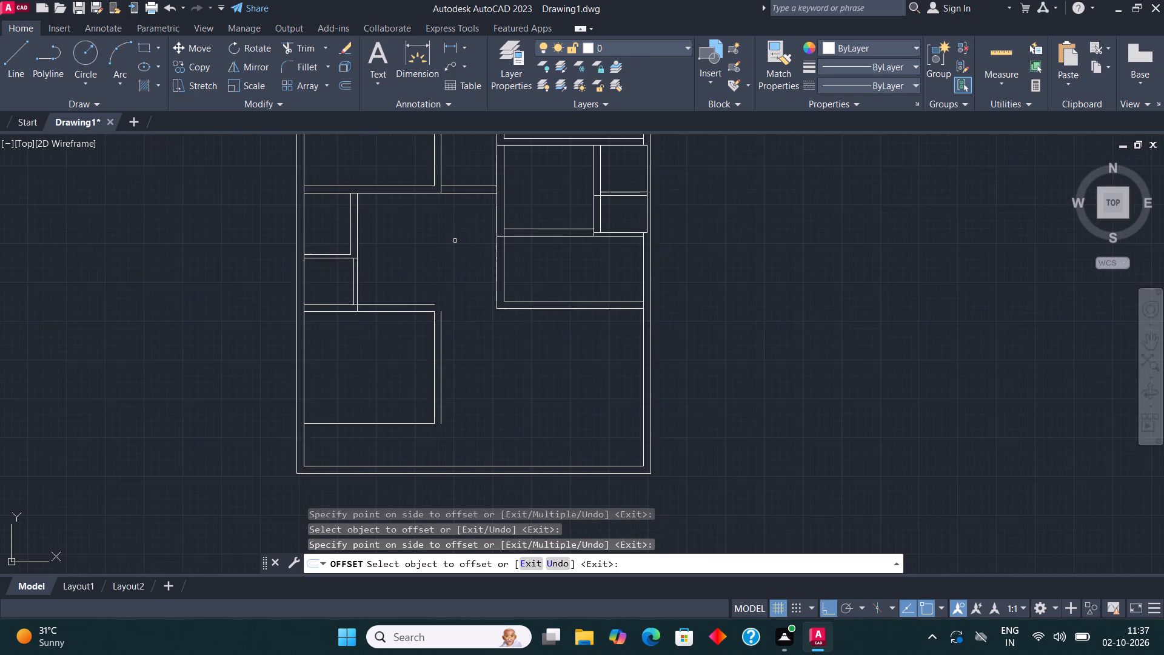
scroll(413, 390, "up", 1)
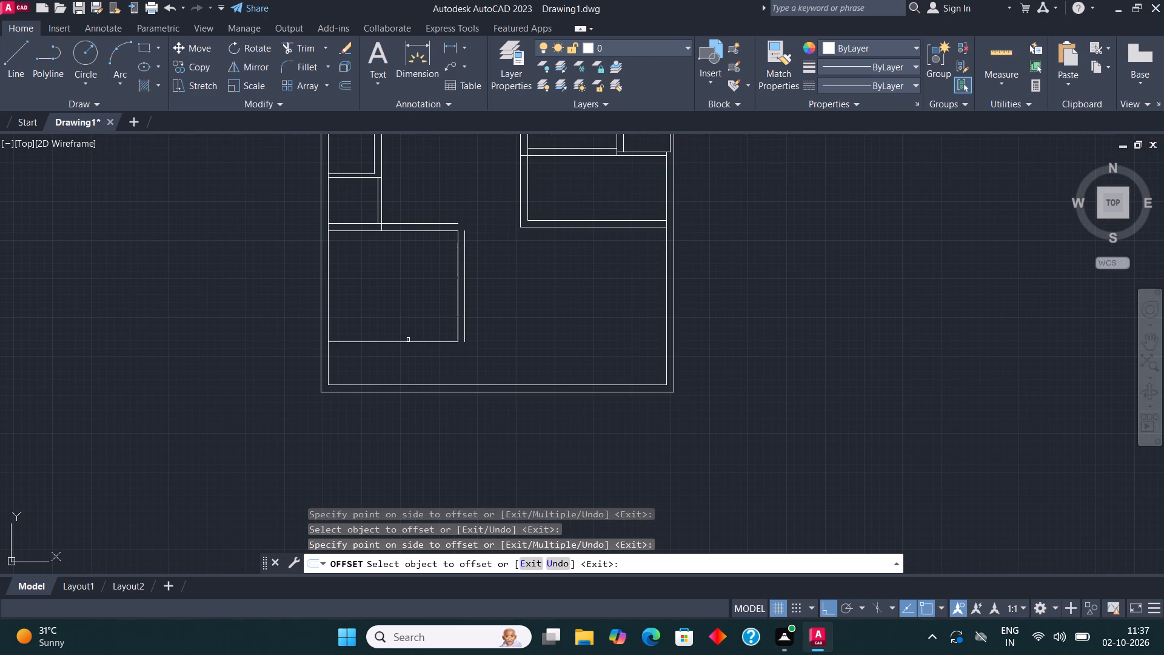
left_click(408, 340)
left_click(411, 344)
left_click(413, 373)
scroll(424, 338, "up", 1)
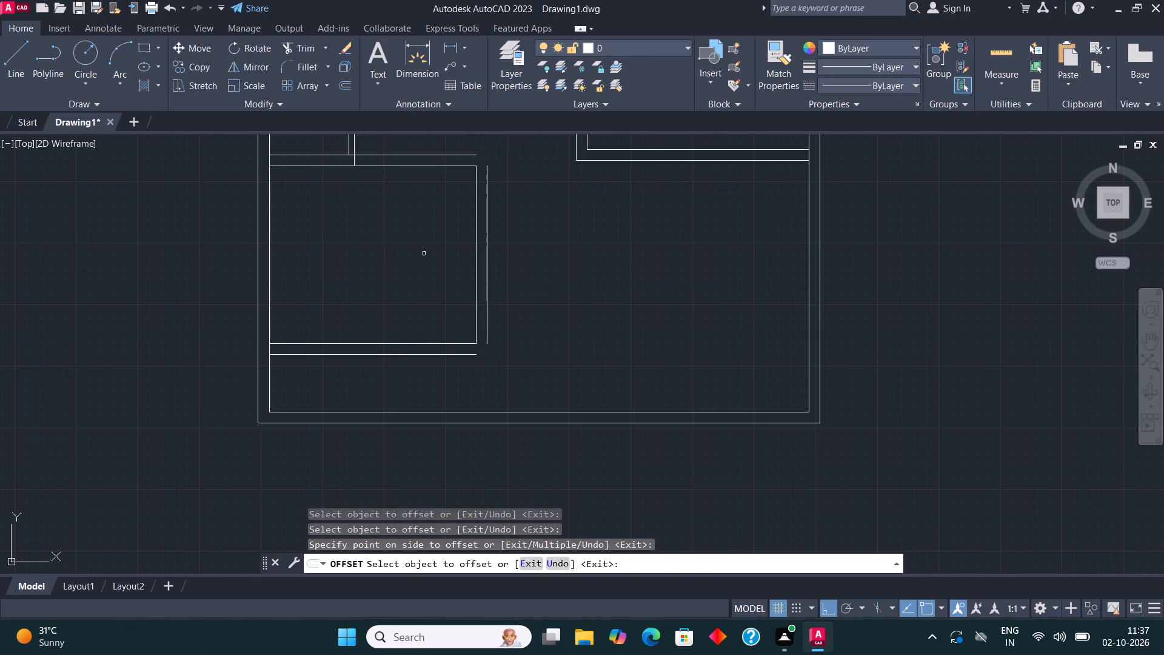
key("Escape")
Fillet the offset top and bottom lines with the offset right line to close the room's two outer corners.
left_click(313, 69)
left_click(458, 154)
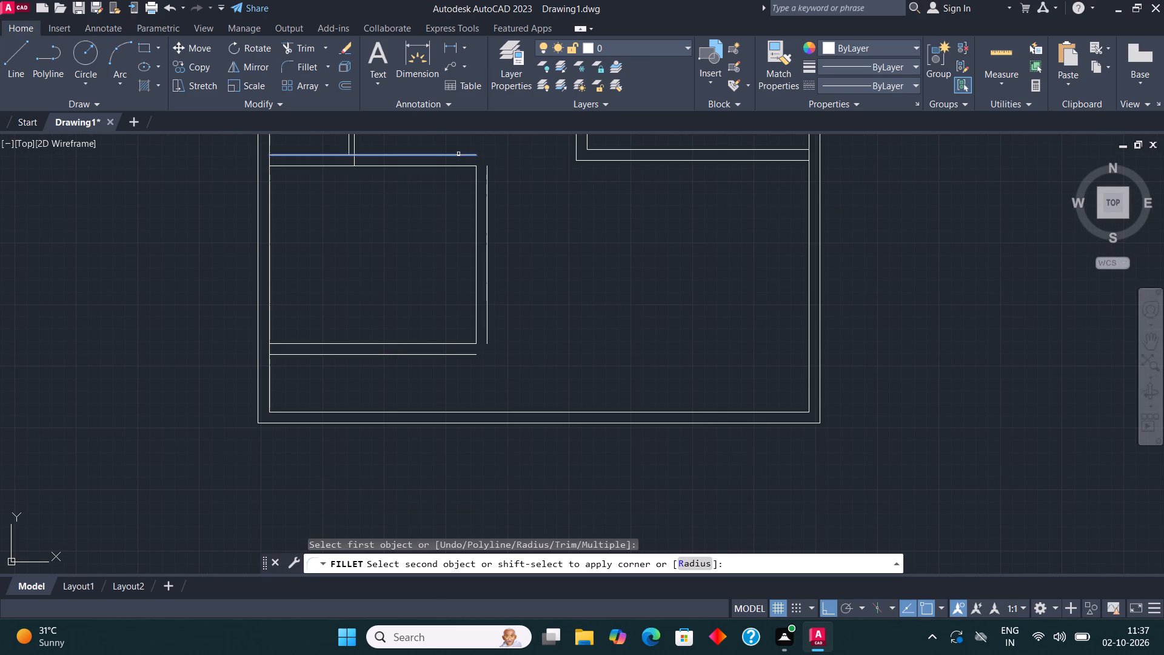
left_click(488, 173)
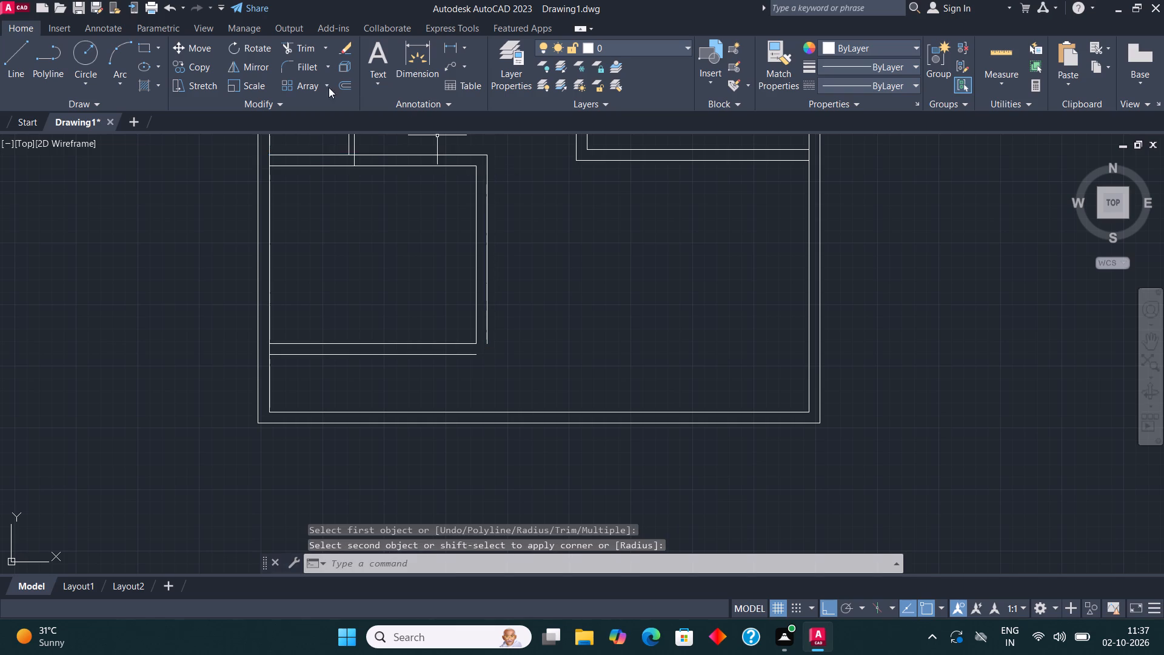
left_click(315, 71)
left_click(452, 355)
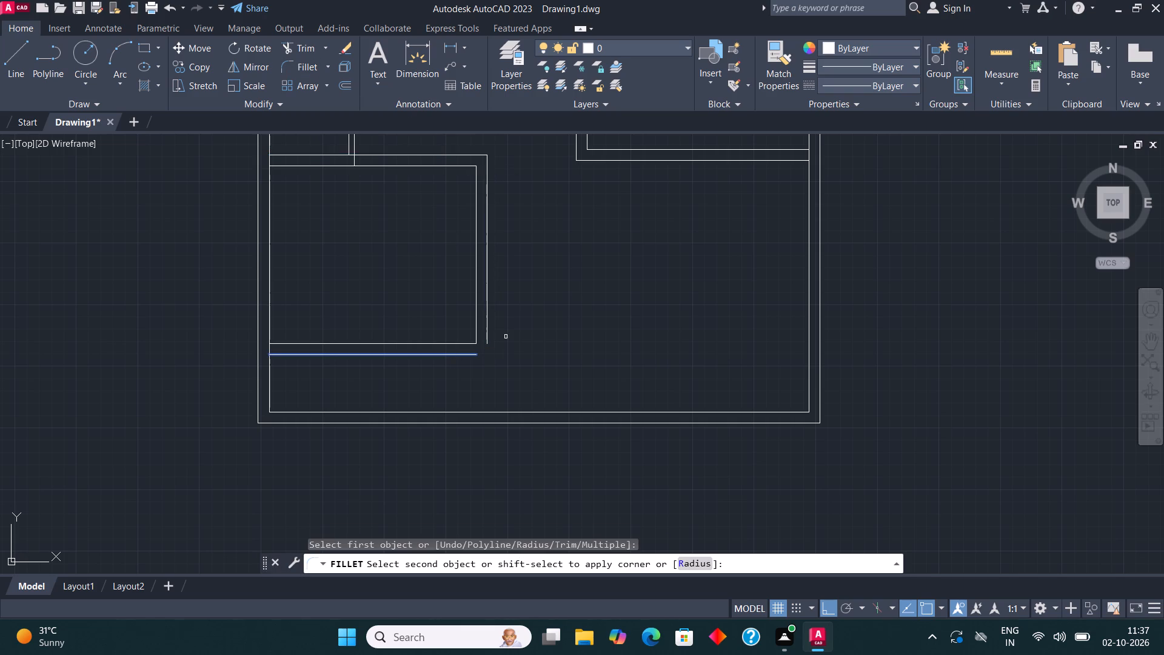
left_click(486, 300)
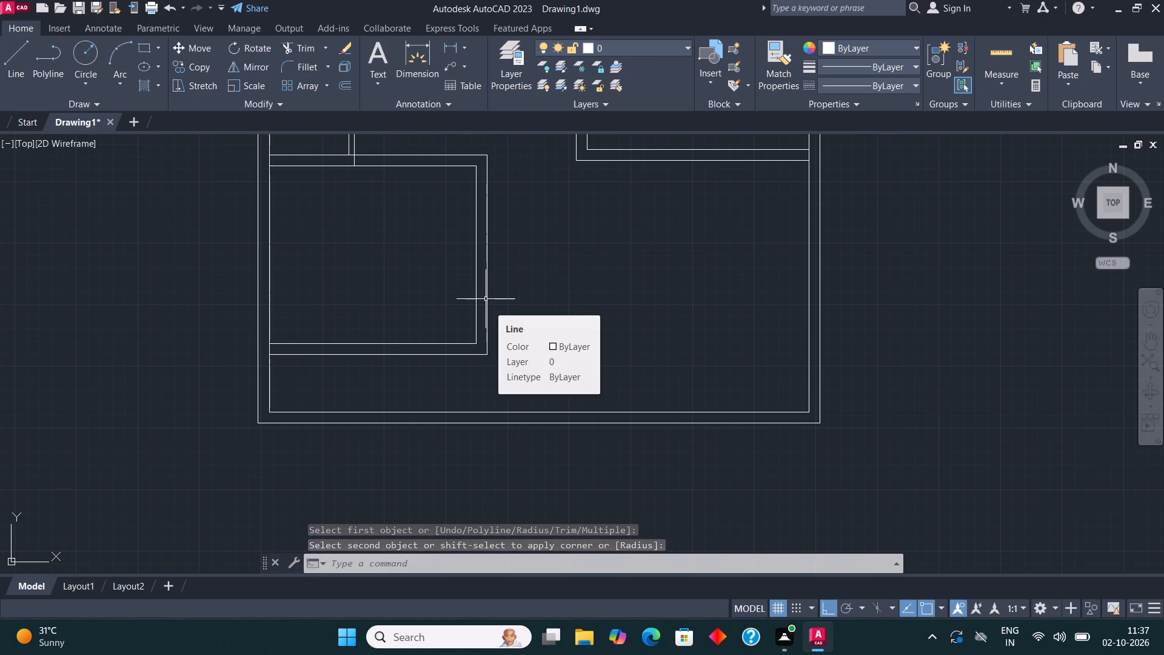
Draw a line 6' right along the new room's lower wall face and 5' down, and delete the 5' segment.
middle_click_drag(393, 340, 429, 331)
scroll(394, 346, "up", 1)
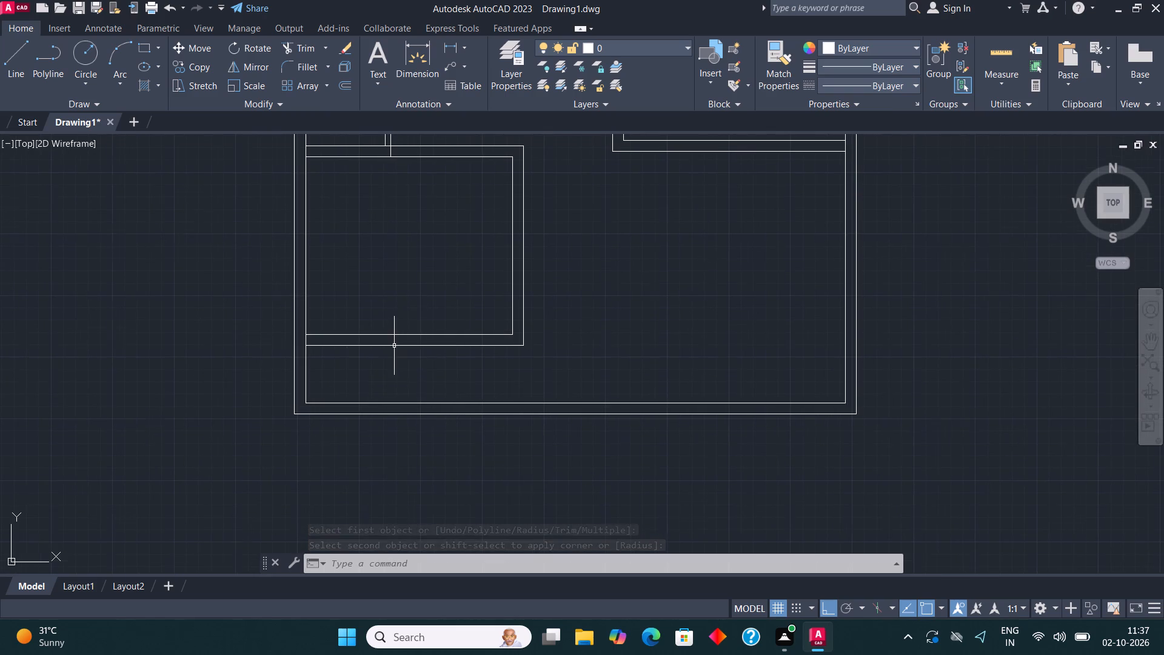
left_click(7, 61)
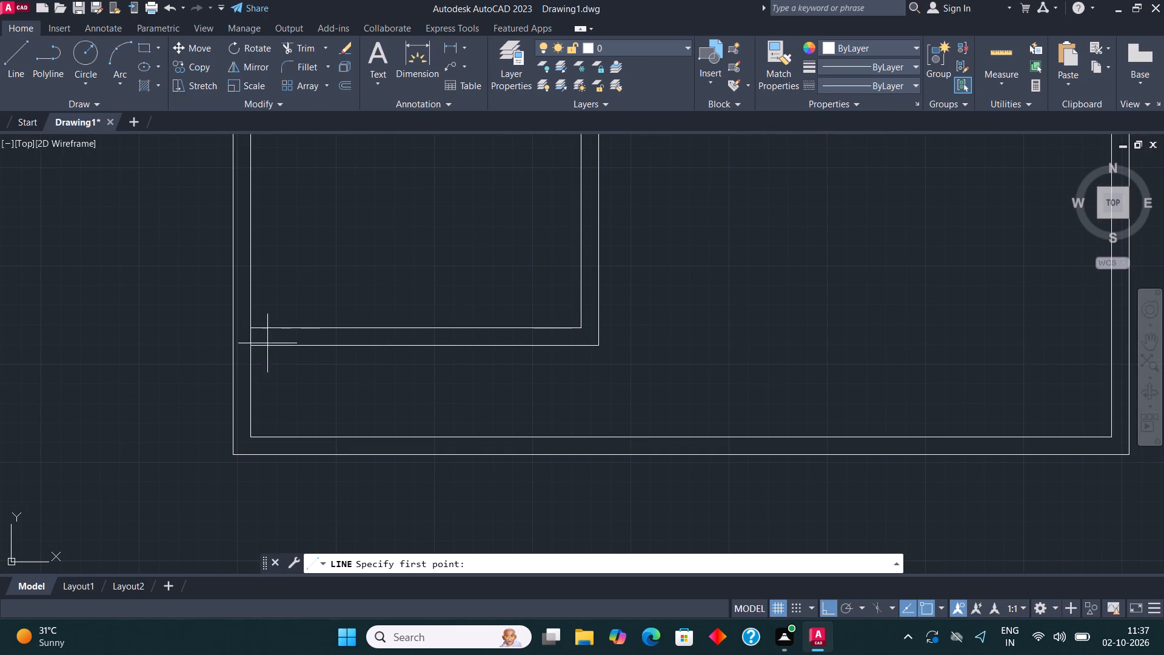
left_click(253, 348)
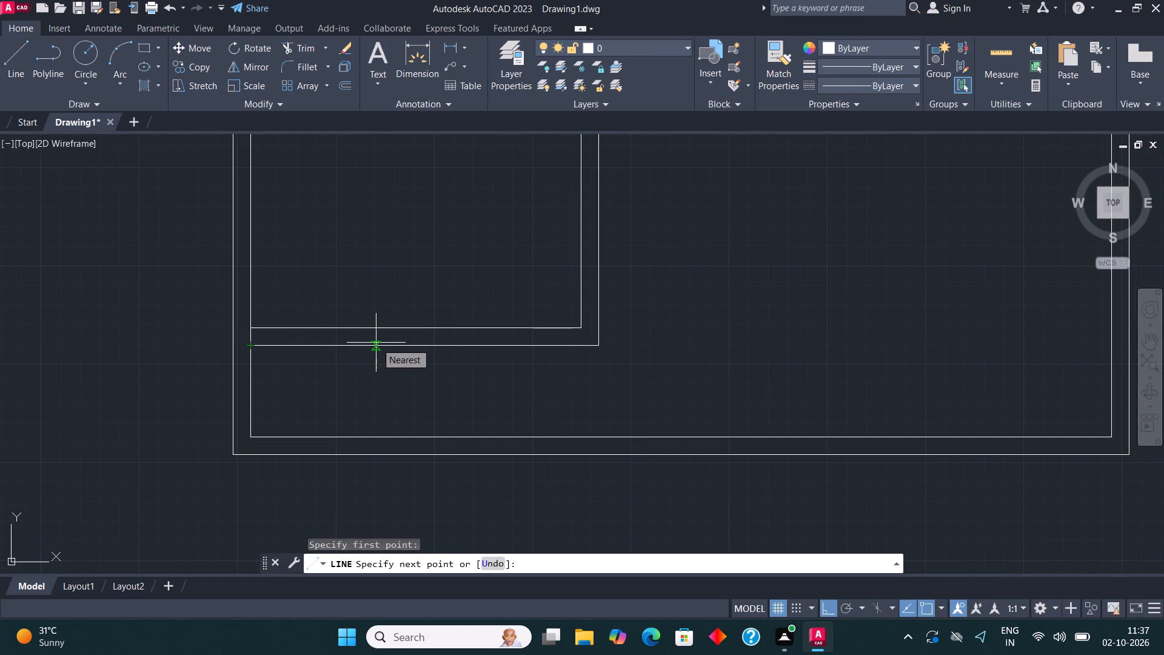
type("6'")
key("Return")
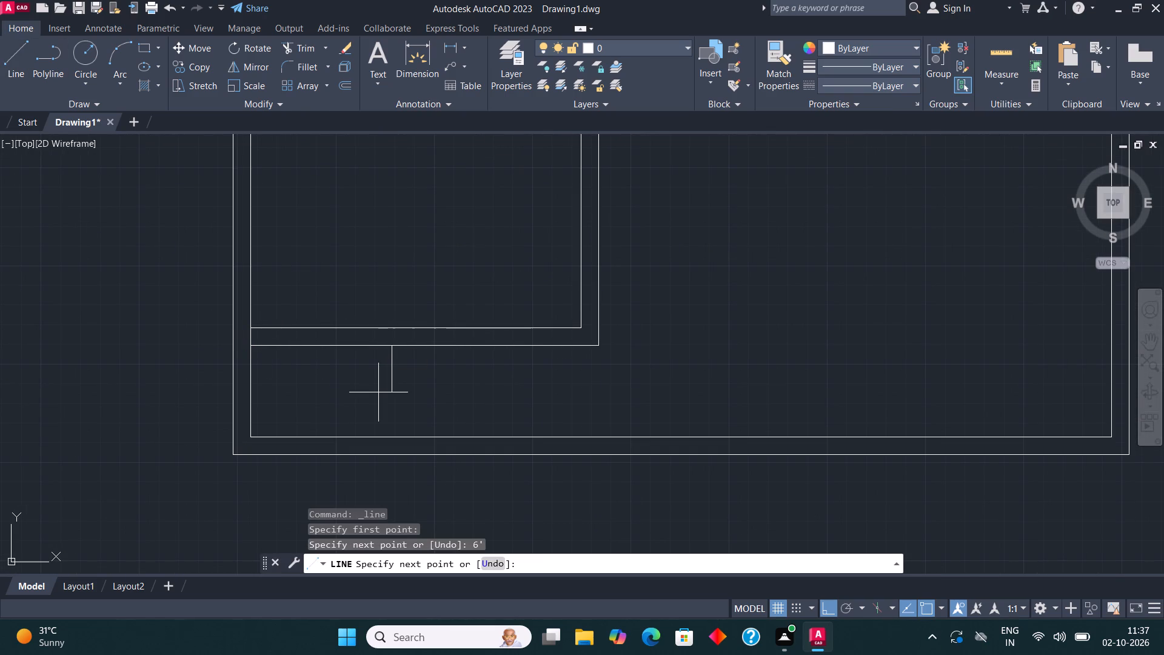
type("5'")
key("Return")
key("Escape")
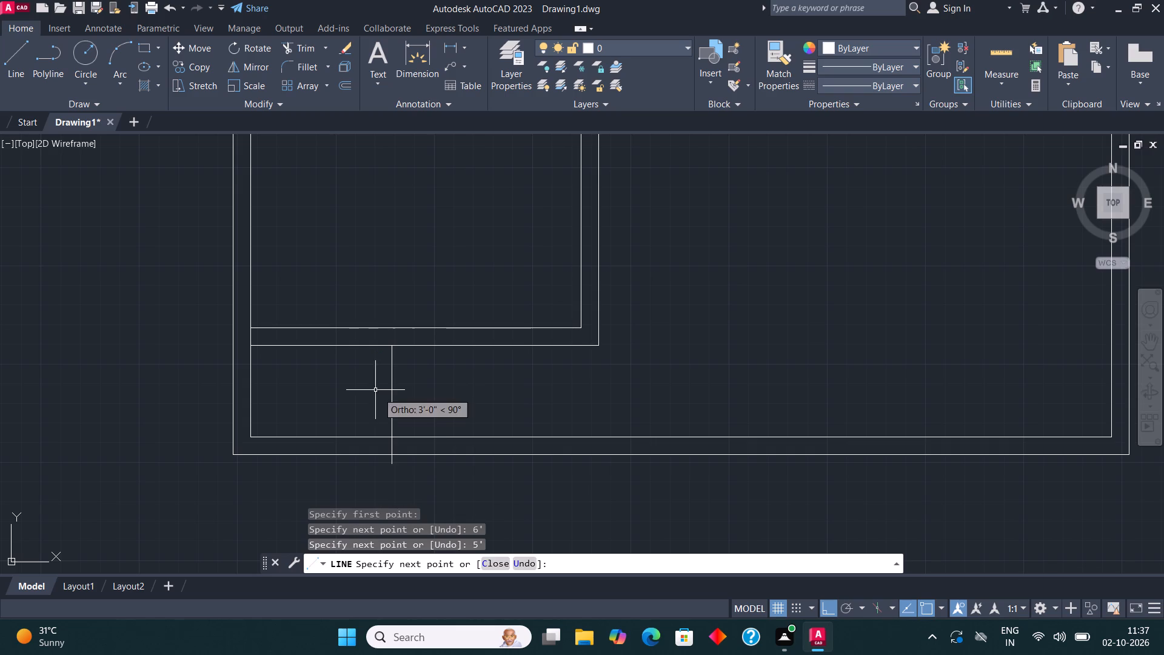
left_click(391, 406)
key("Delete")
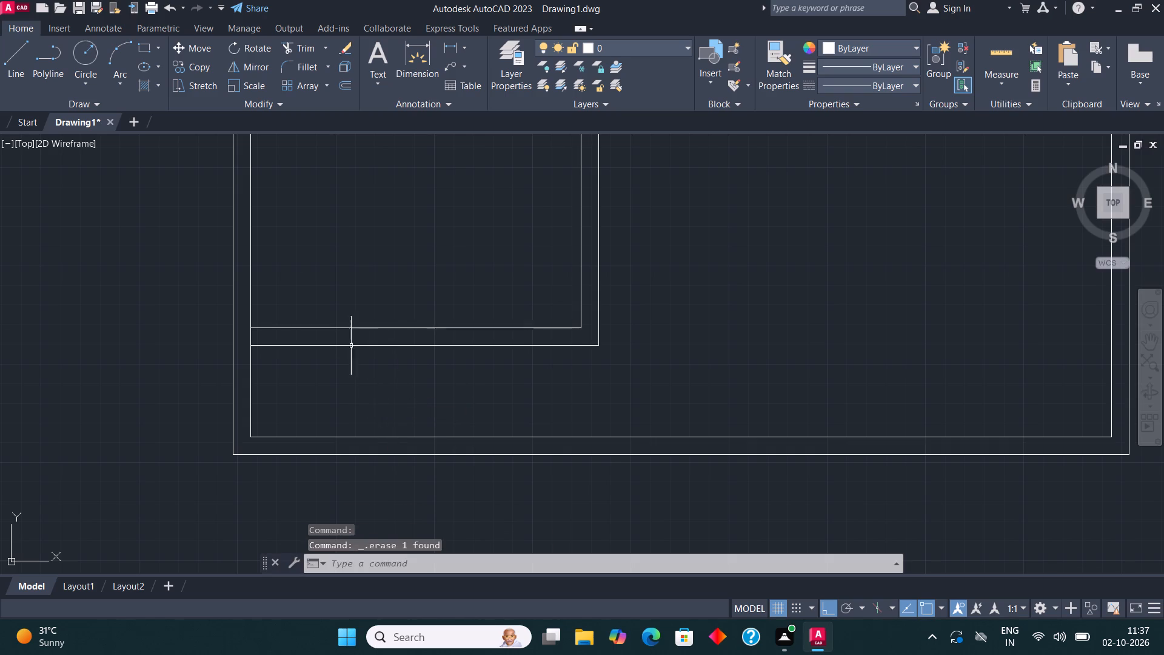
Draw a line 6' right from the inner left wall along the room's lower wall face, and down to the building's inner bottom line.
left_click(10, 54)
middle_click_drag(339, 365, 316, 404)
left_click(230, 383)
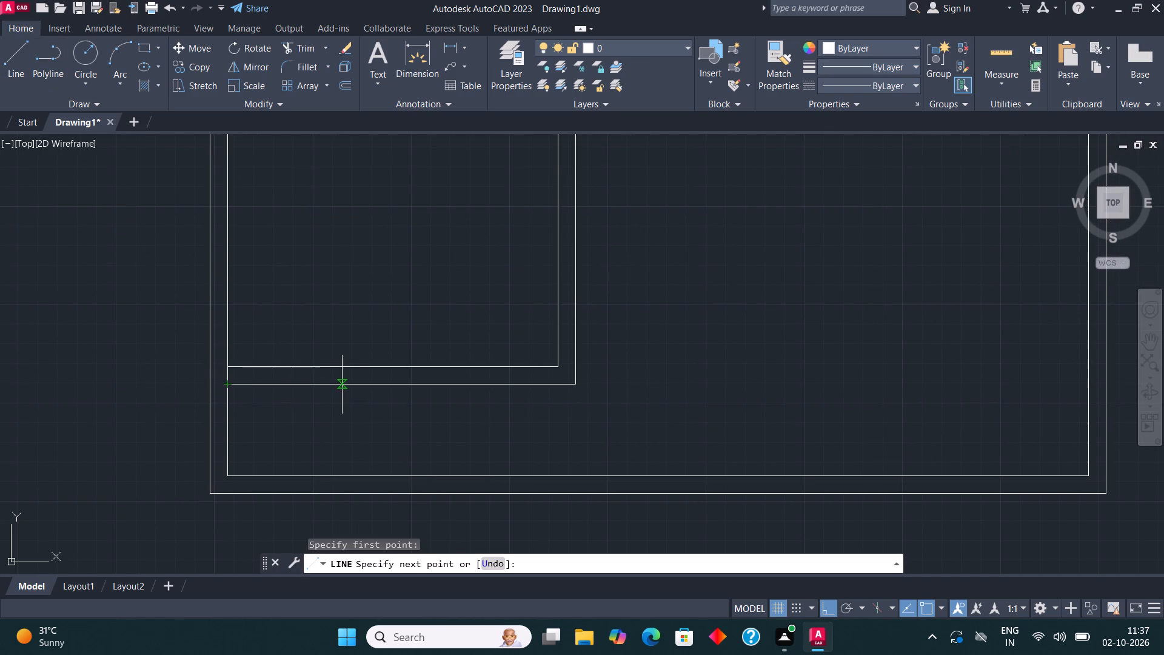
type("6'")
key("Return")
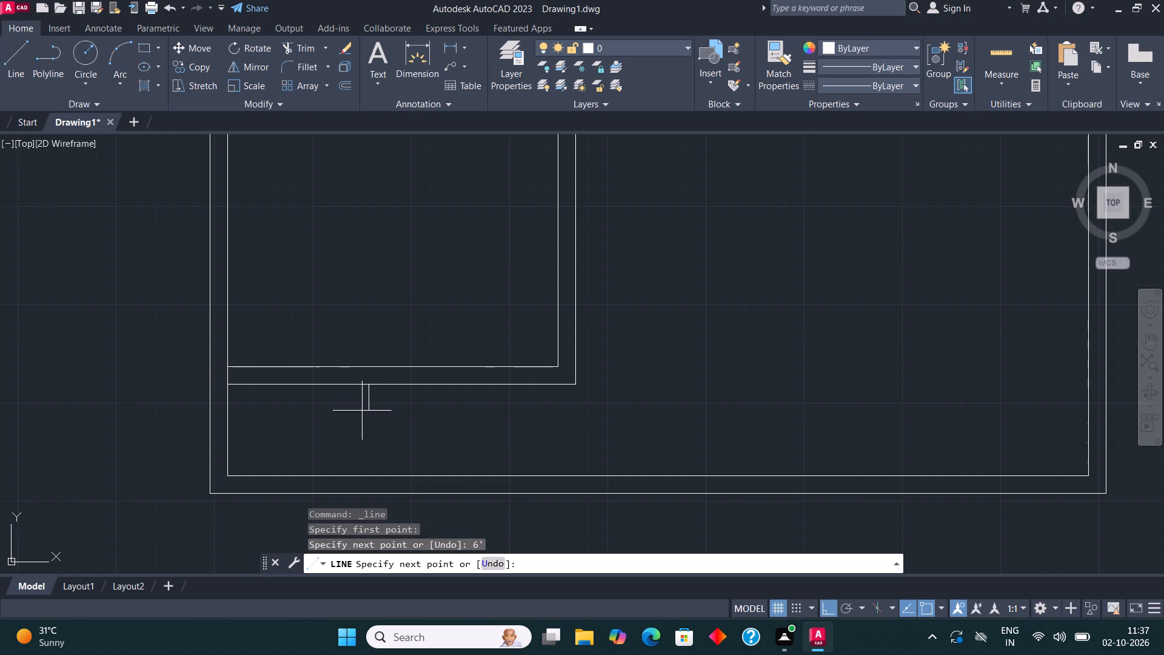
left_click(370, 473)
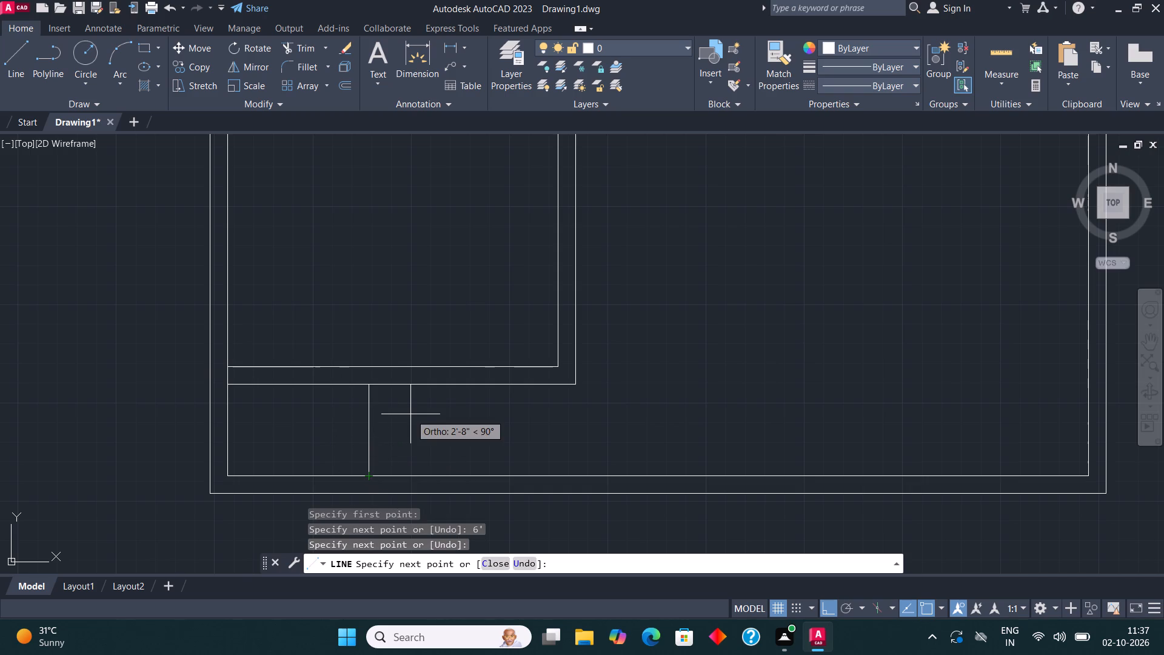
key("Escape")
Draw a short line from the top of the new vertical partition up across the wall to the room's inner bottom line.
middle_click_drag(428, 397, 436, 389)
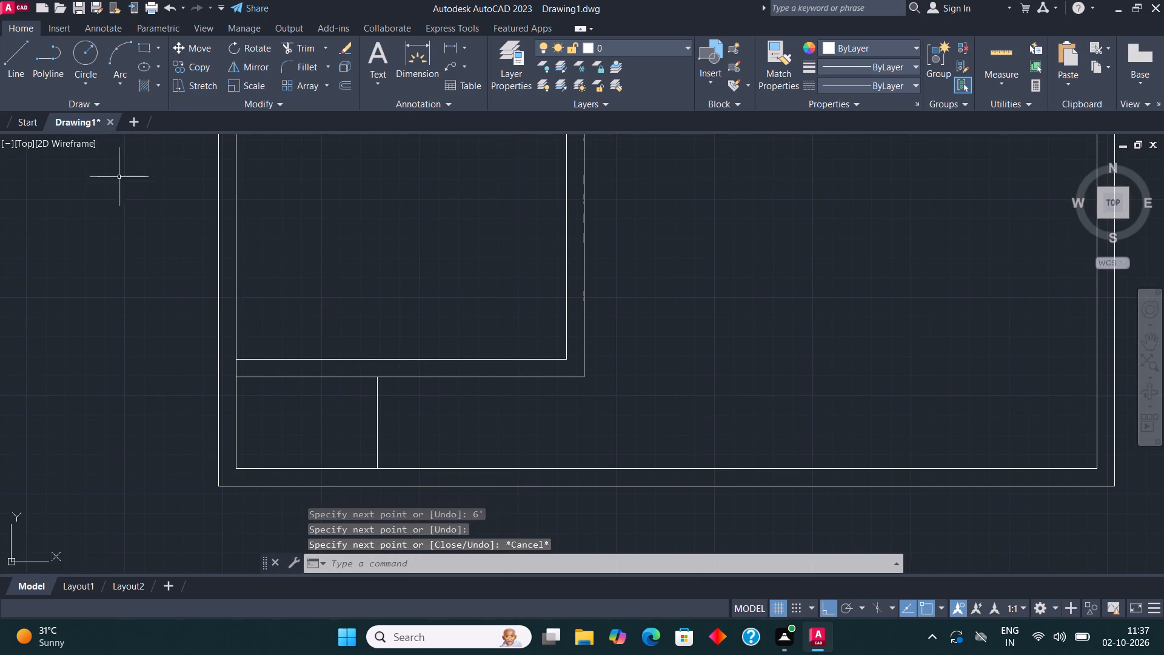
left_click(21, 52)
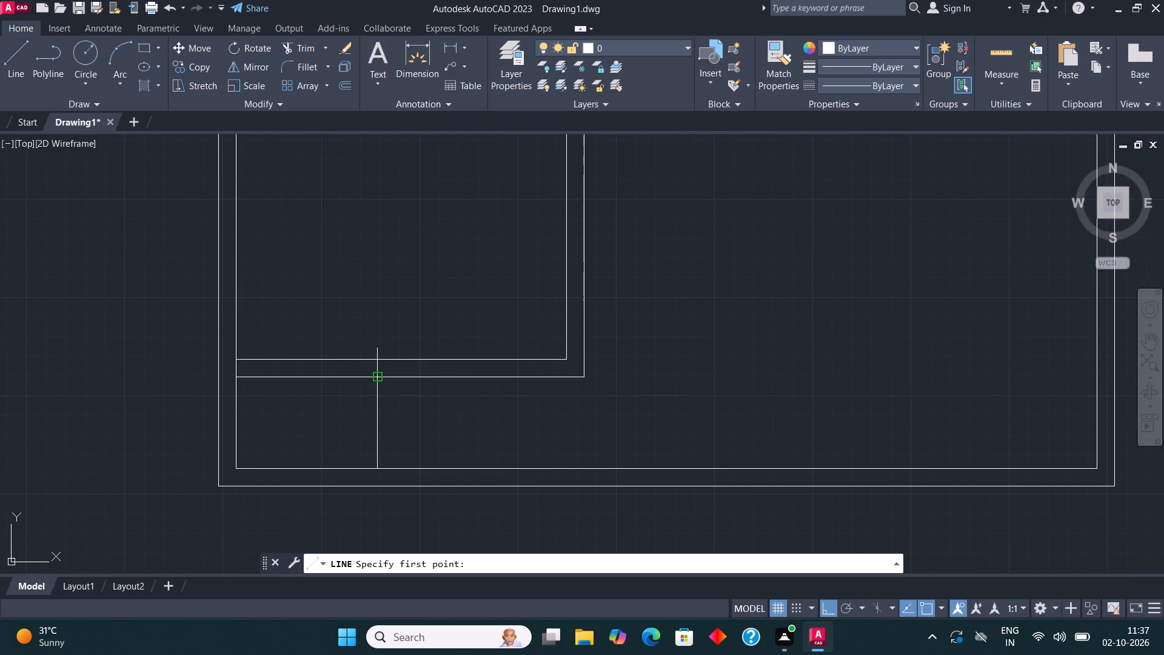
left_click(378, 378)
left_click(376, 361)
key("Escape")
Move the 6' horizontal line at the top of the bottom-left small room up 4.5" into the wall.
left_click(346, 378)
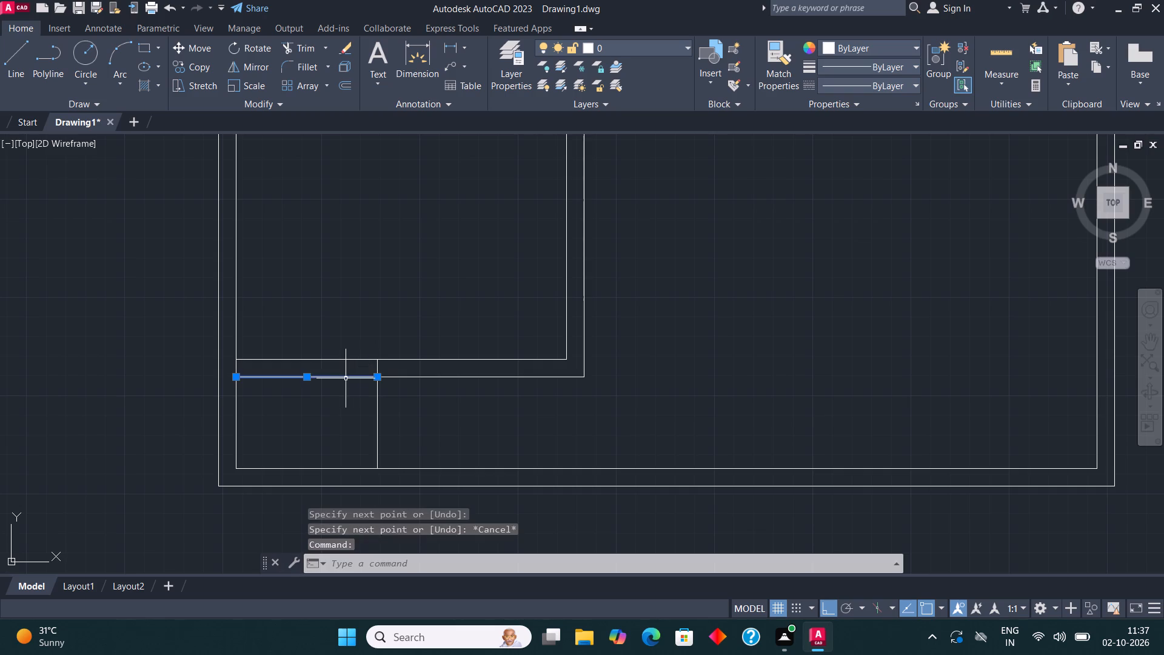
left_click(178, 43)
scroll(314, 315, "up", 1)
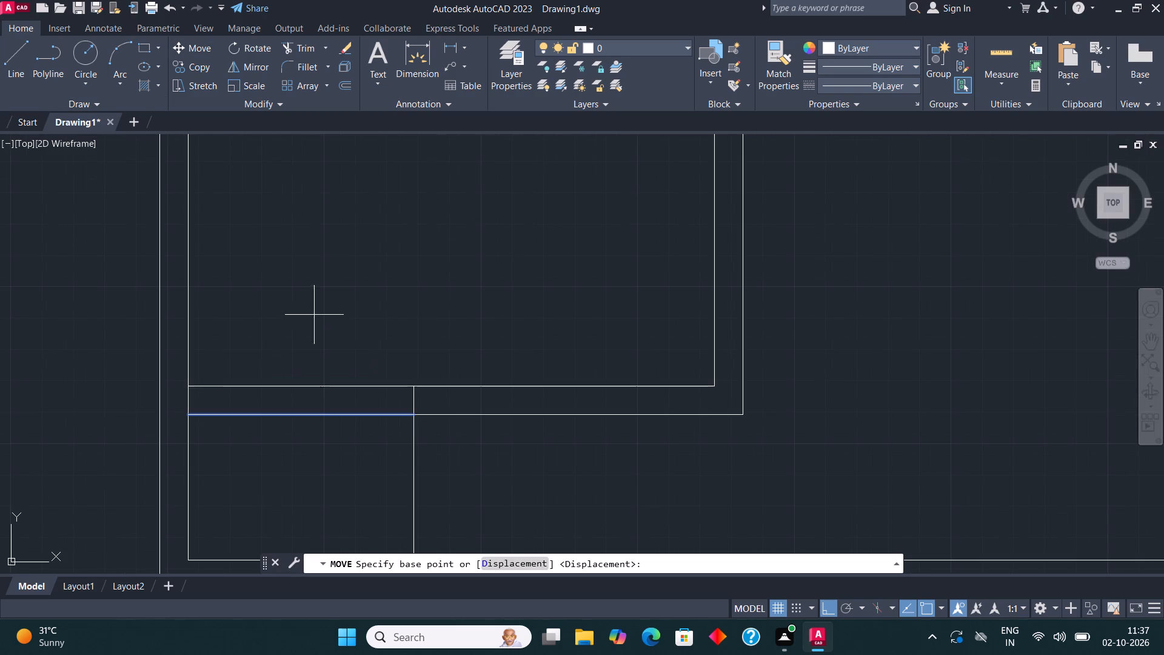
left_click(298, 415)
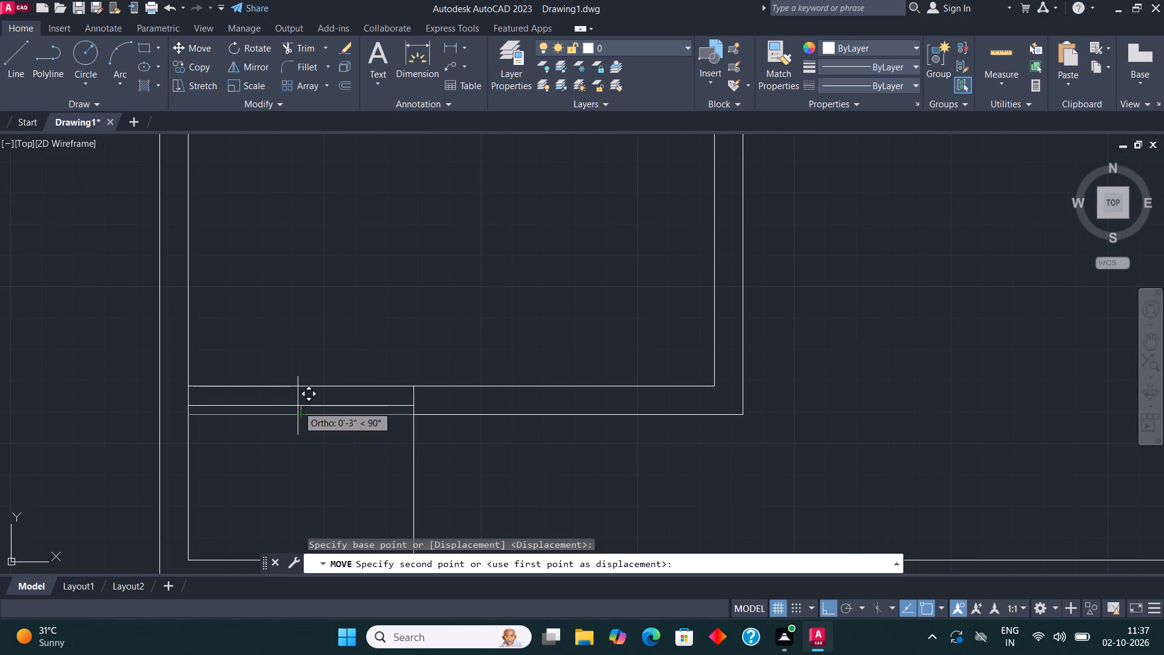
type("4.5\"")
key("Return")
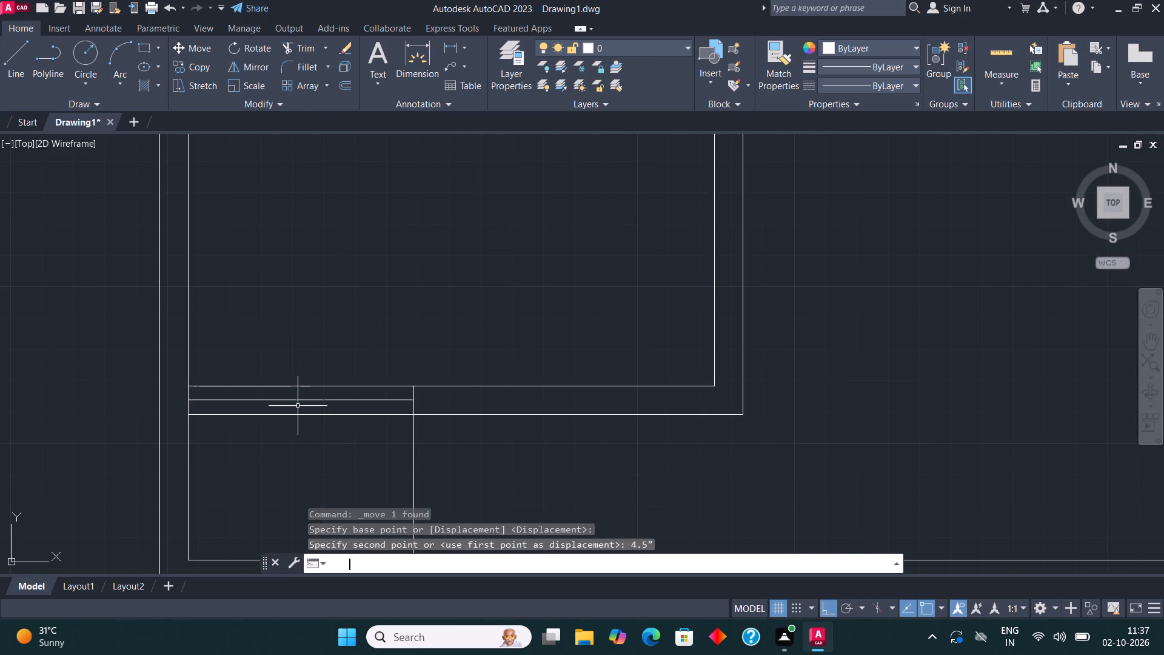
key("Escape")
Trim the larger room's lower wall line between the inner left wall and the vertical partition.
left_click(308, 45)
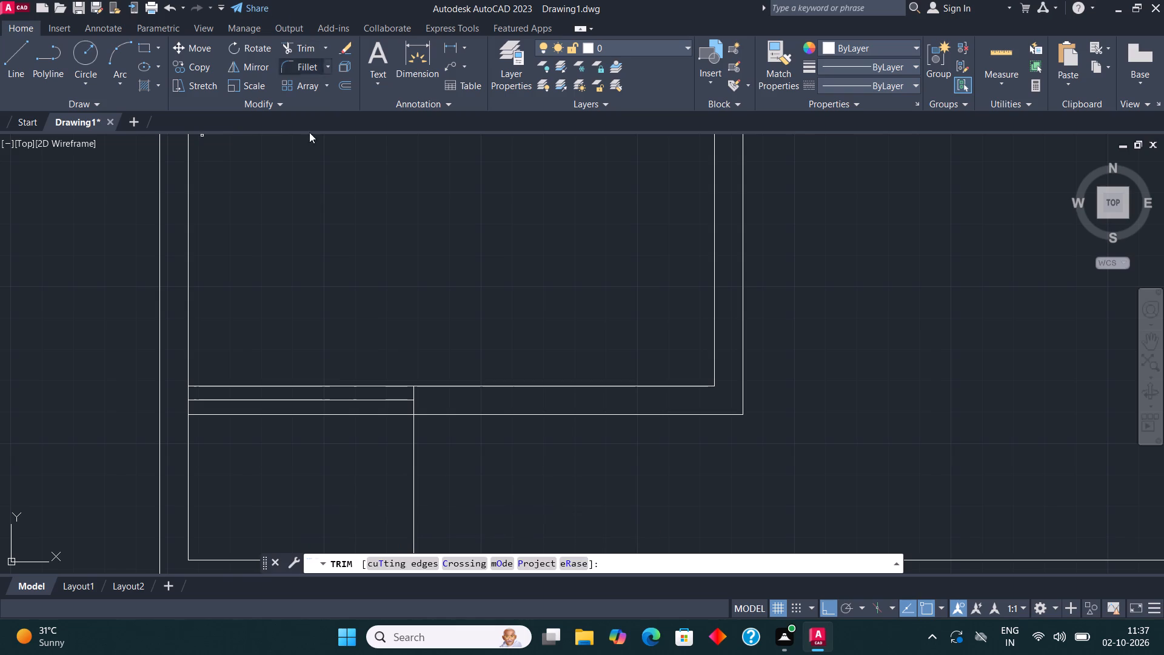
left_click(307, 410)
left_click(307, 433)
key("Escape")
scroll(341, 314, "down", 1)
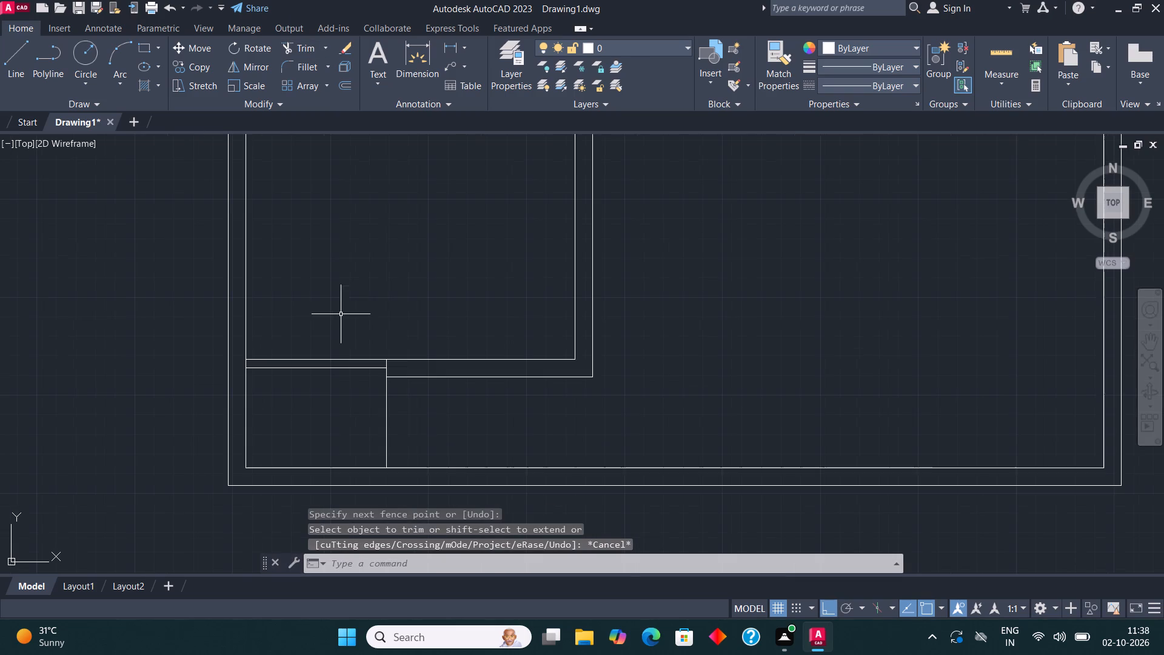
middle_click_drag(440, 439, 396, 435)
scroll(378, 400, "up", 1)
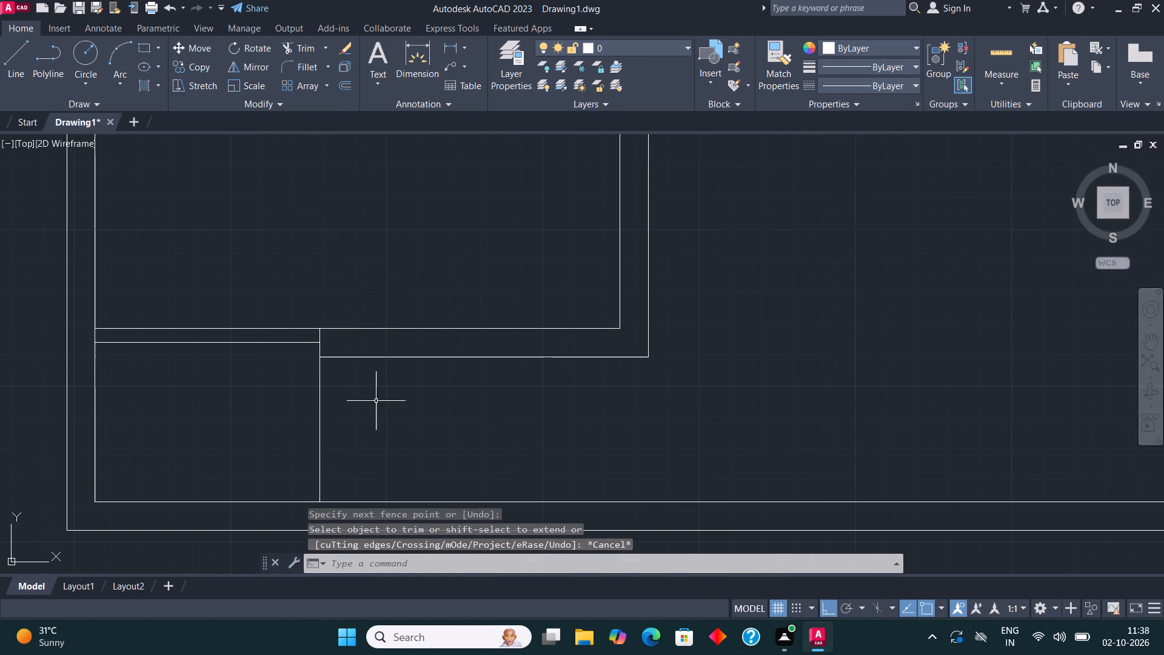
Measure the bottom-left small room's width between the inner left wall and the partition.
left_click(414, 53)
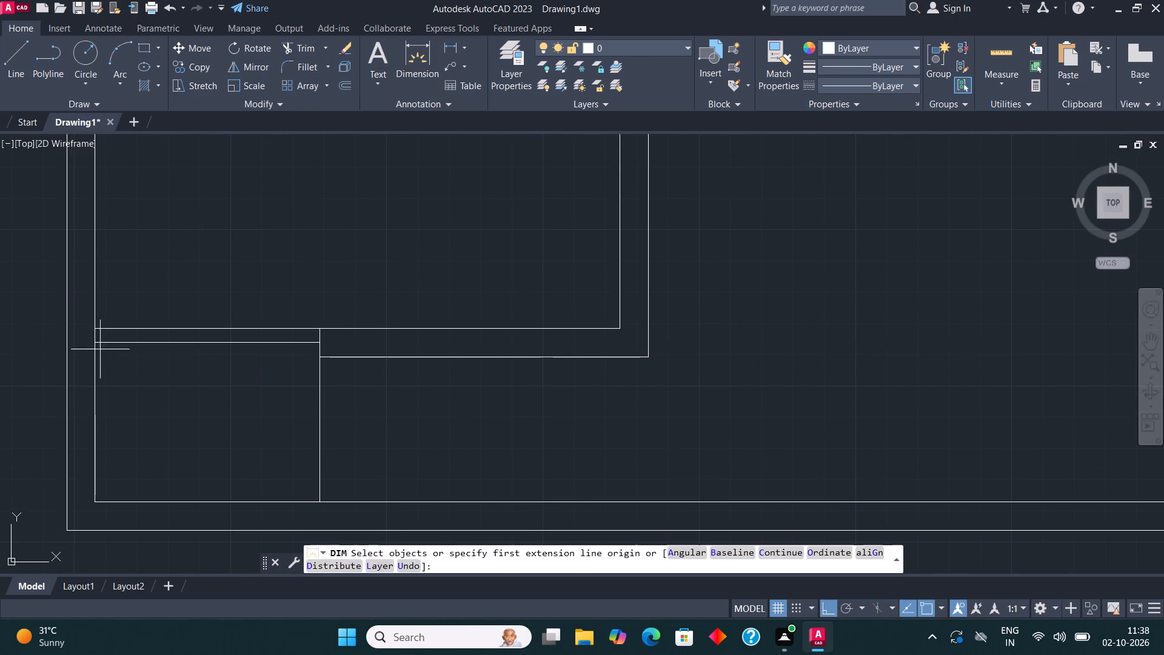
left_click(94, 341)
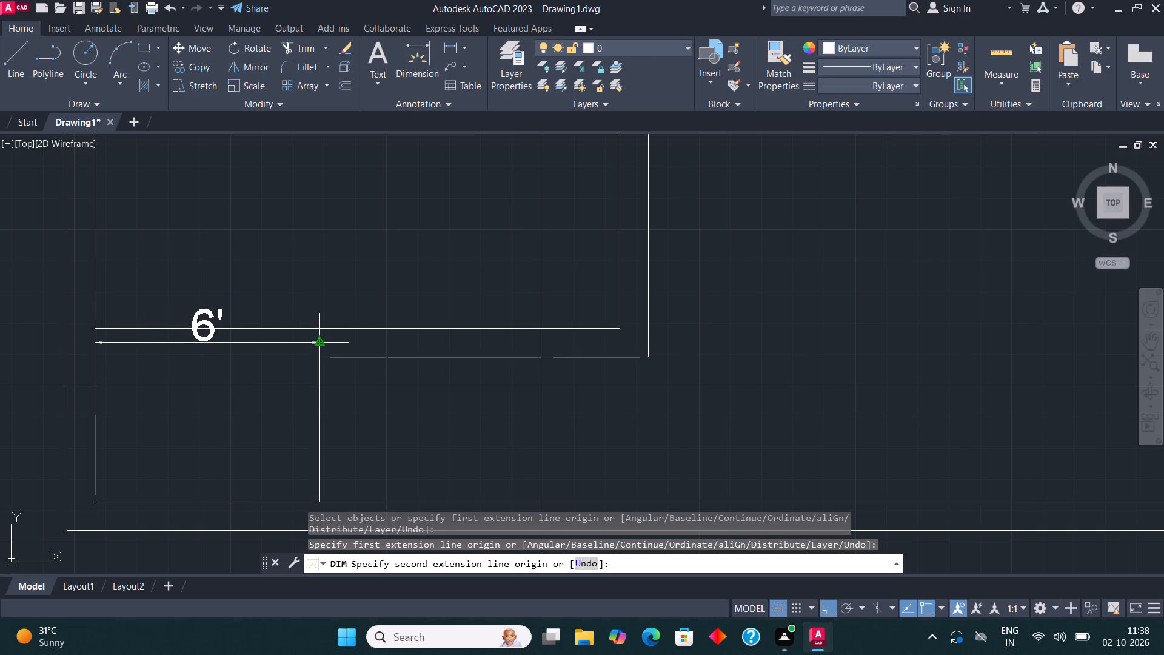
key("Escape")
Copy the small room's vertical partition line 9" to the right to give the partition its thickness.
left_click(318, 377)
scroll(326, 291, "down", 1)
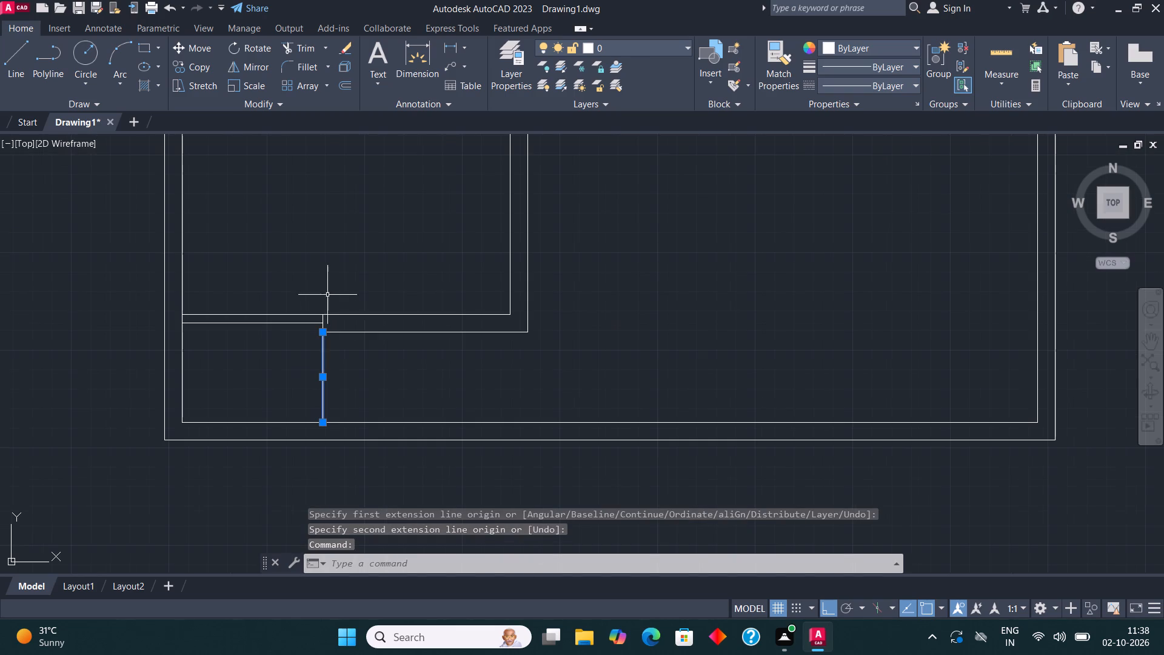
scroll(356, 364, "up", 1)
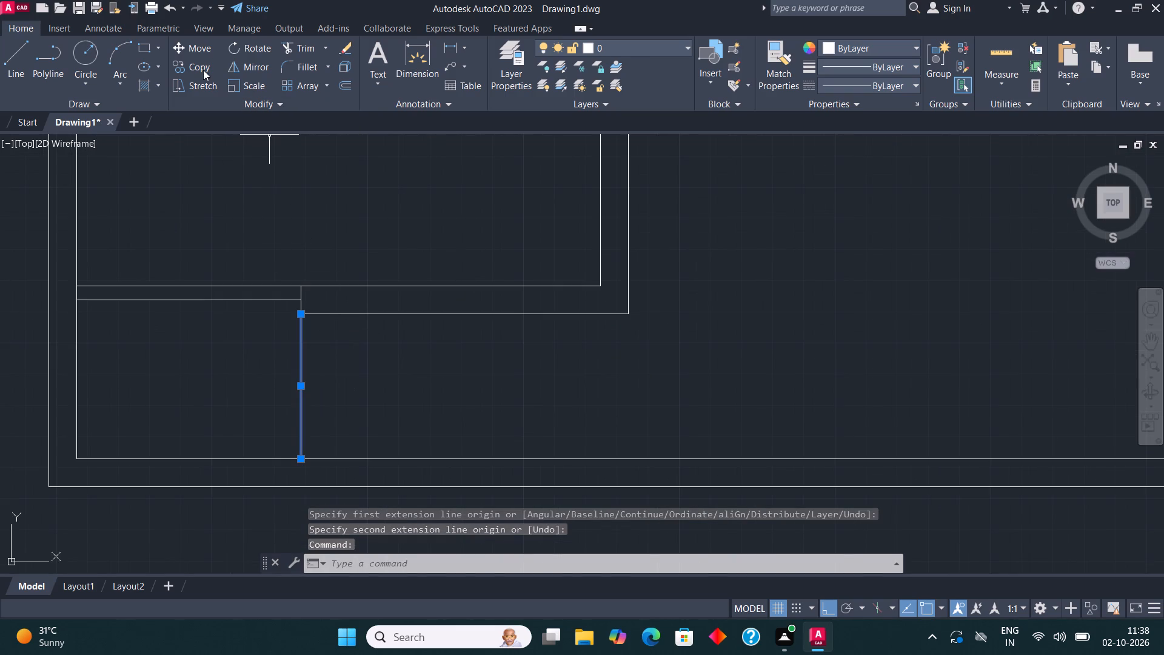
left_click(201, 67)
left_click(296, 369)
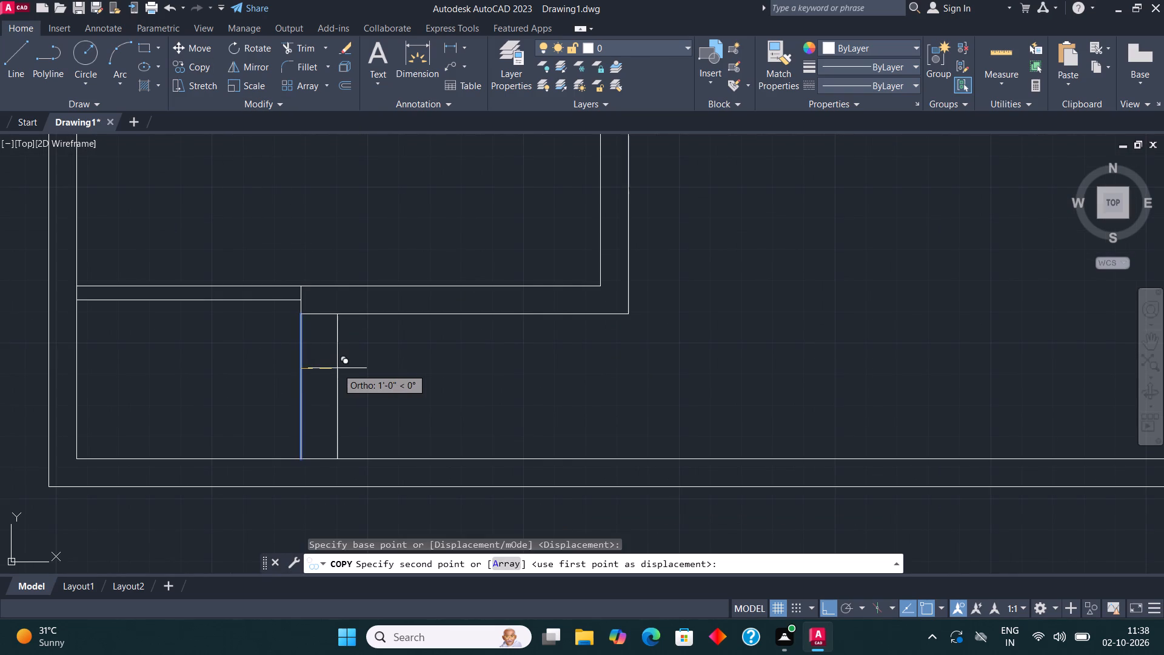
type("9\"")
key("Return")
key("Escape")
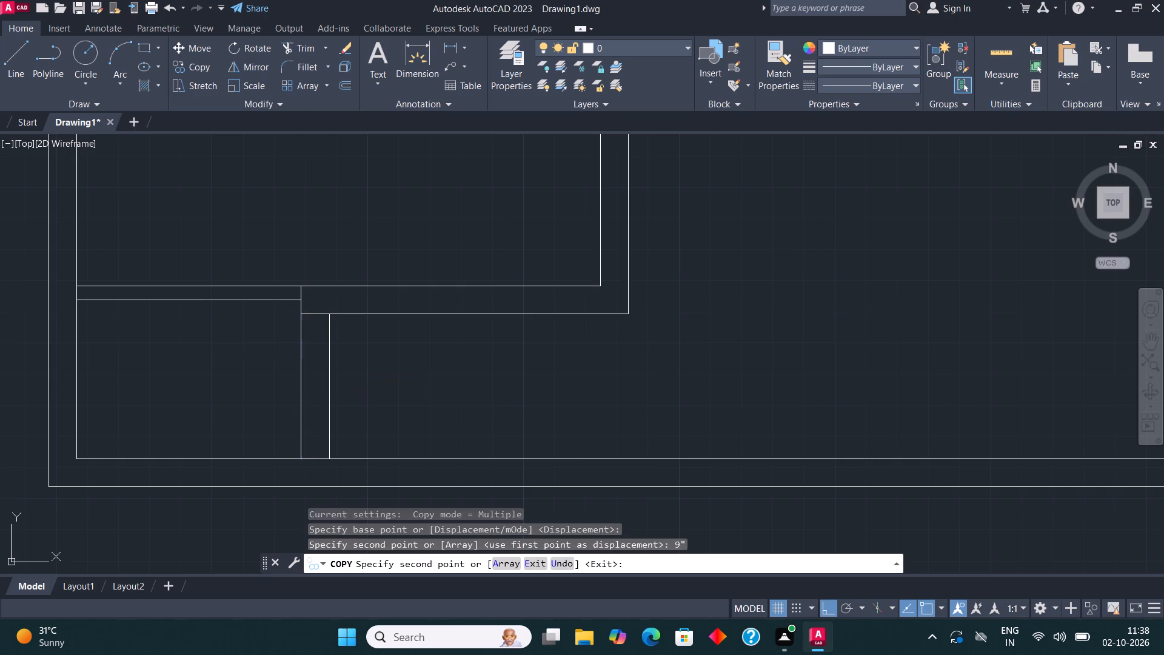
Trim the wall line spanning the gap between the two partition lines at their top.
middle_click_drag(346, 341, 259, 371)
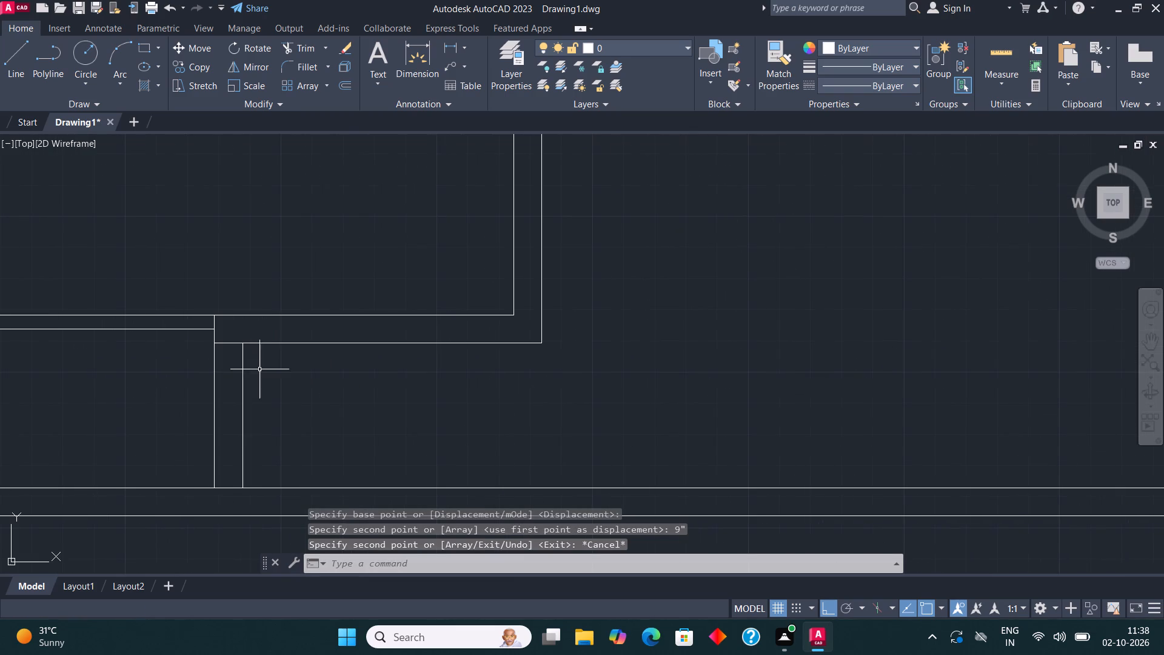
left_click(303, 50)
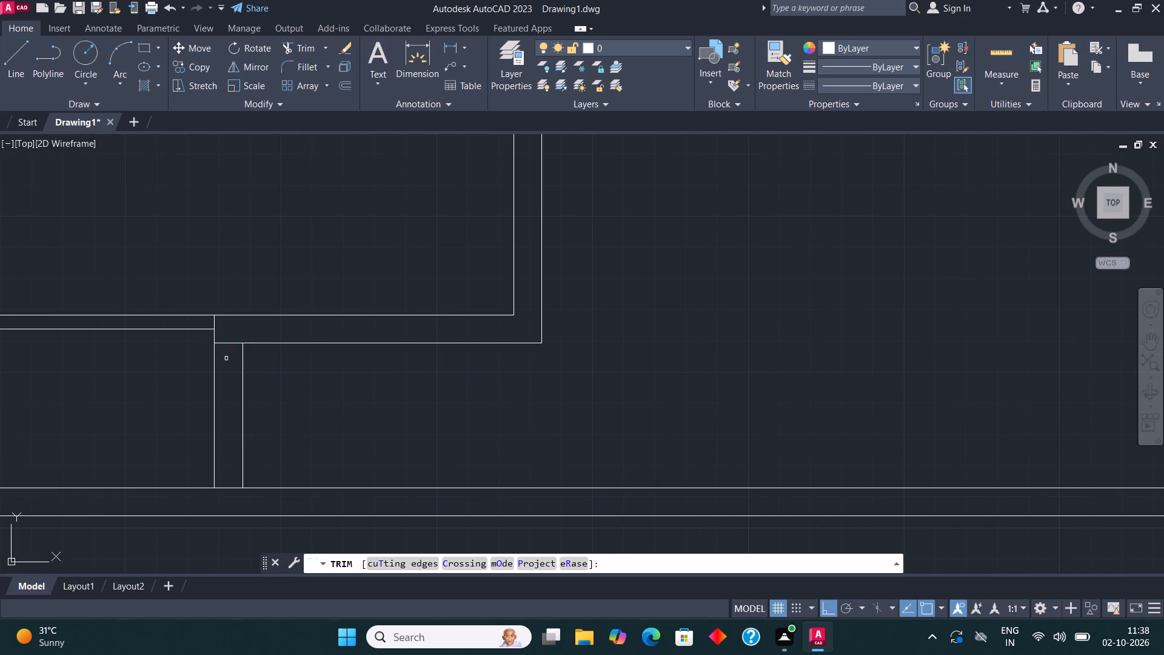
left_click(226, 343)
key("Escape")
Load the ACAD_ISO02W100 ISO dash linetype and make it the current linetype.
scroll(244, 324, "down", 3)
middle_click_drag(376, 335, 382, 345)
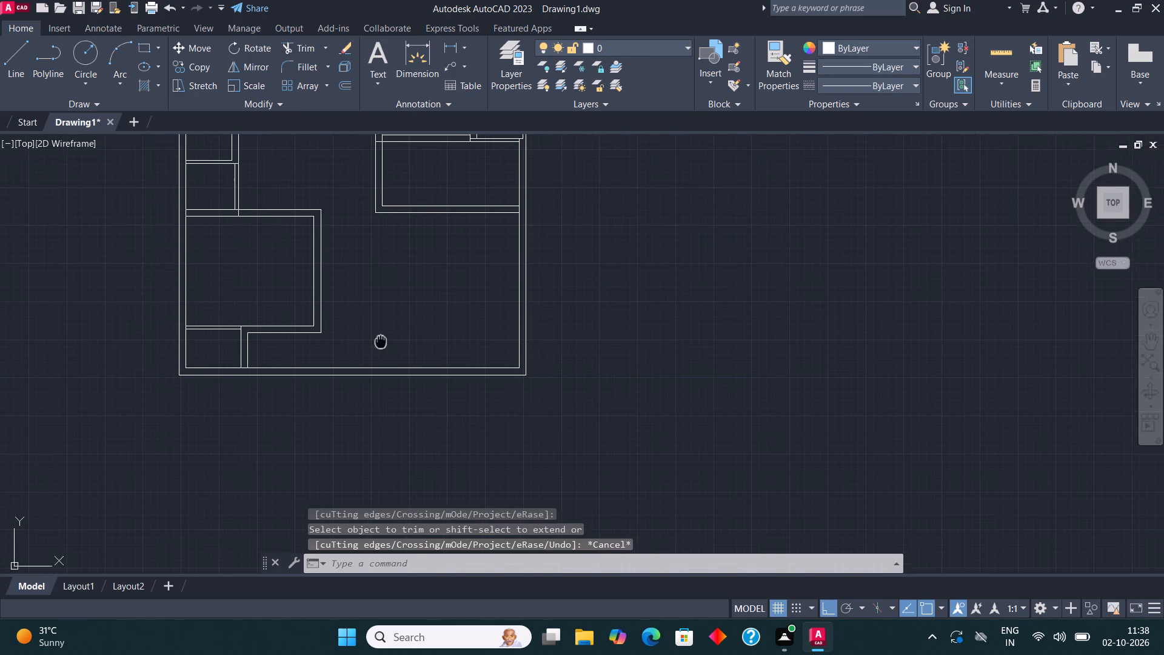
middle_click_drag(382, 345, 383, 346)
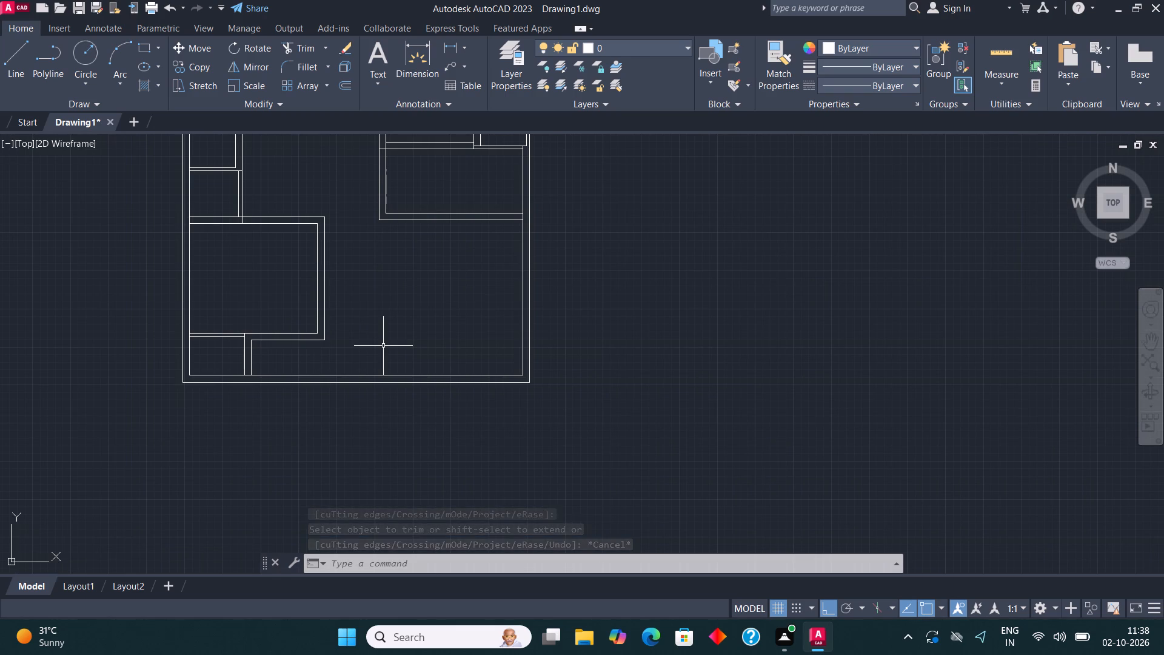
middle_click_drag(392, 297, 401, 387)
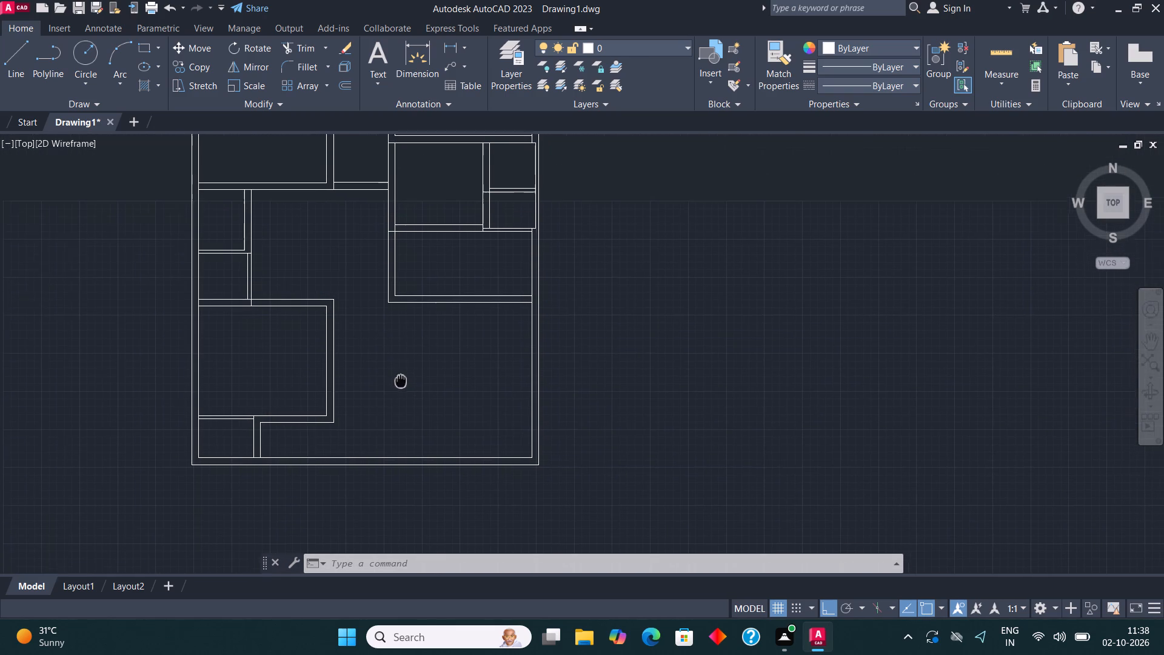
middle_click_drag(401, 387, 400, 390)
scroll(343, 315, "up", 2)
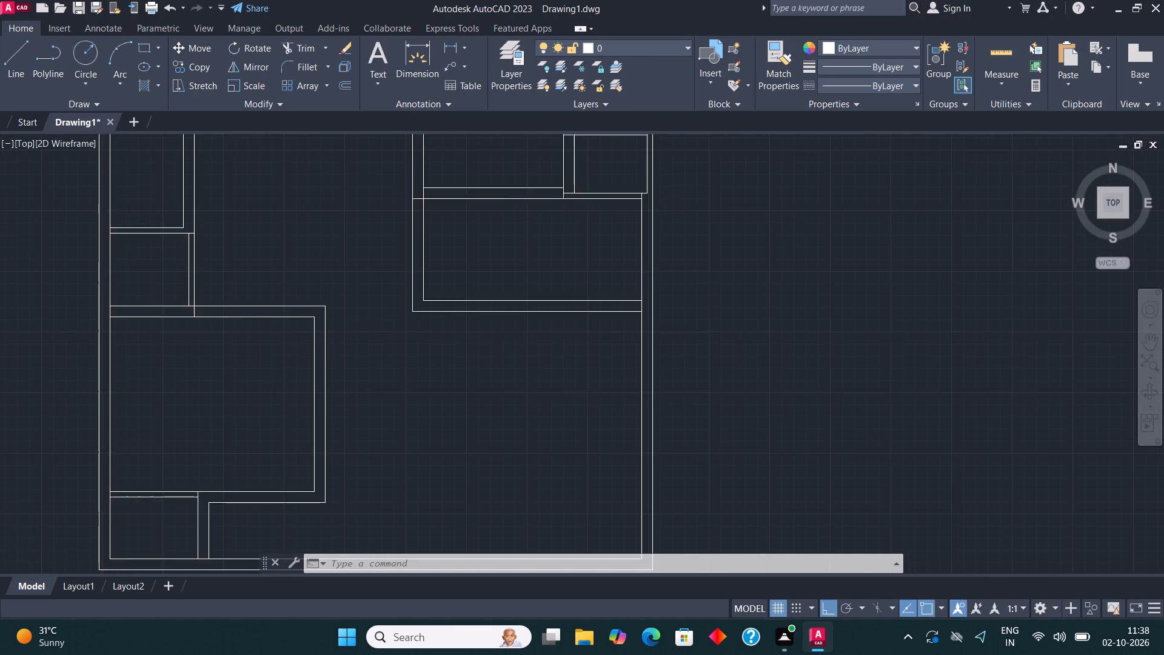
type("LIN")
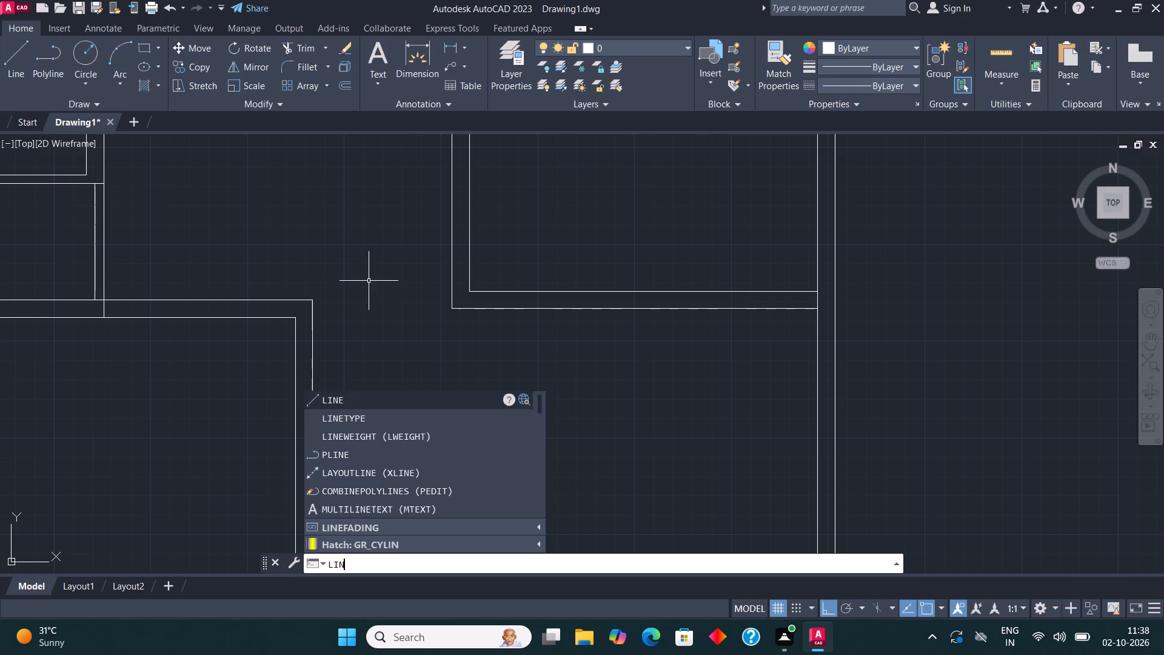
left_click(392, 423)
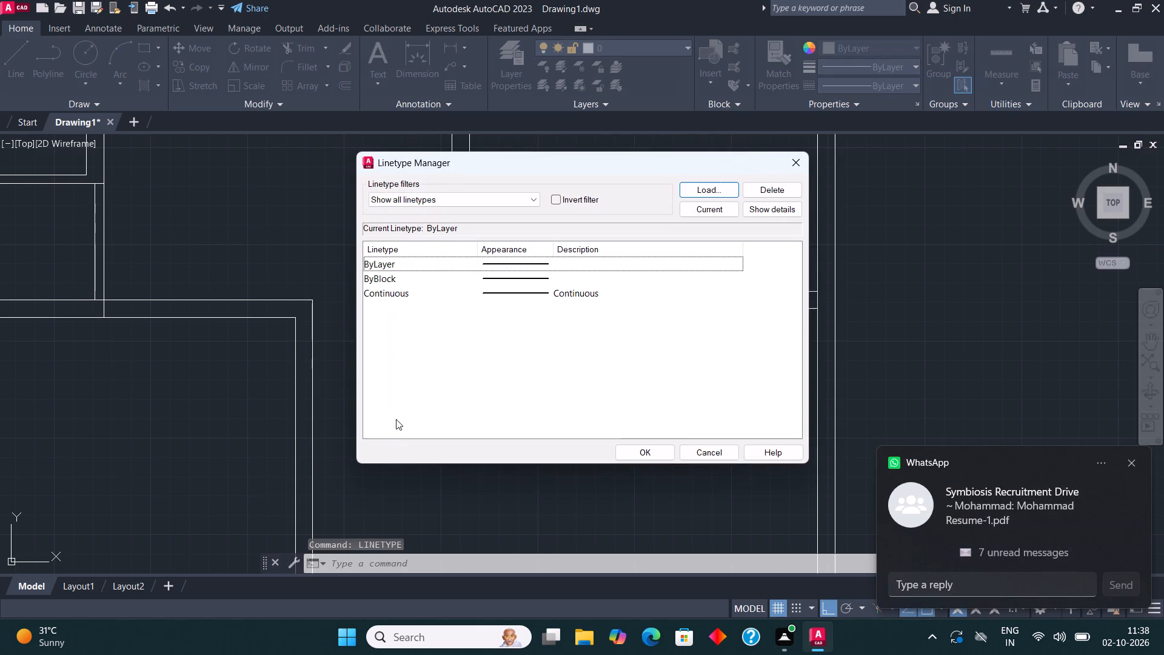
left_click(703, 188)
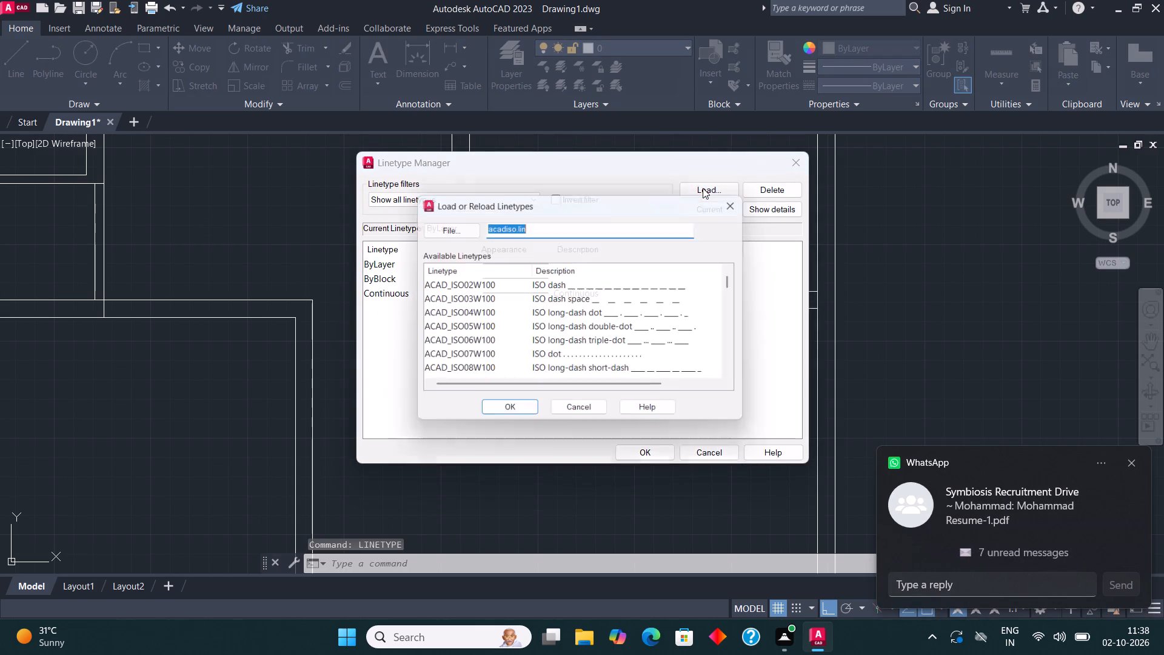
left_click(617, 286)
left_click(517, 415)
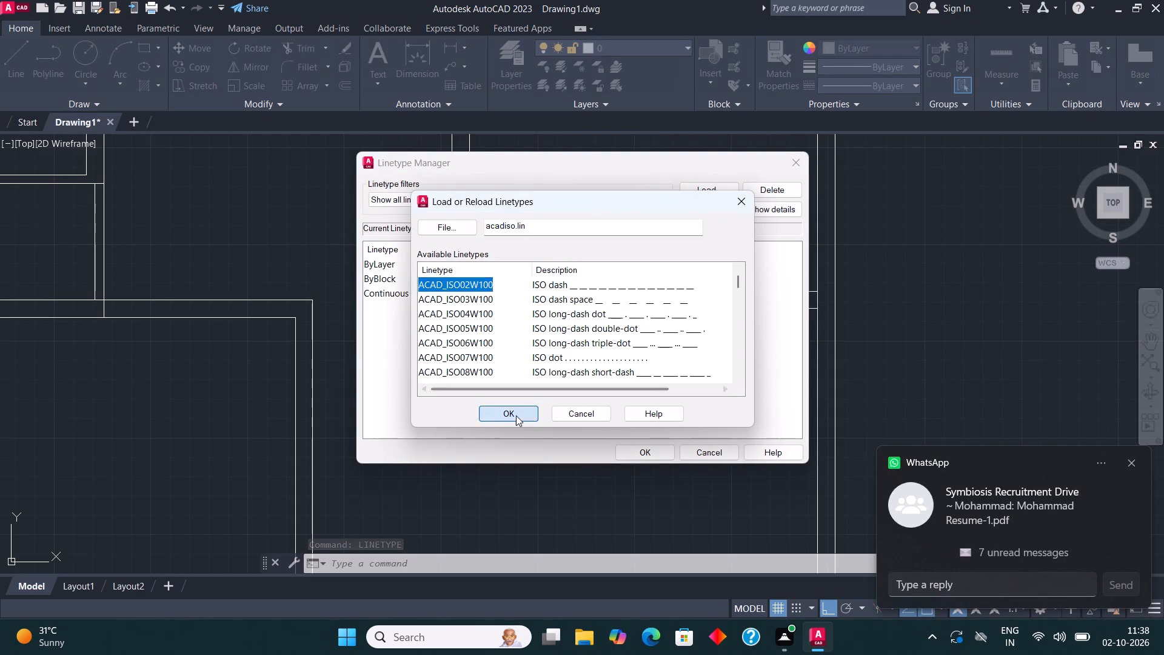
left_click(537, 295)
left_click(722, 213)
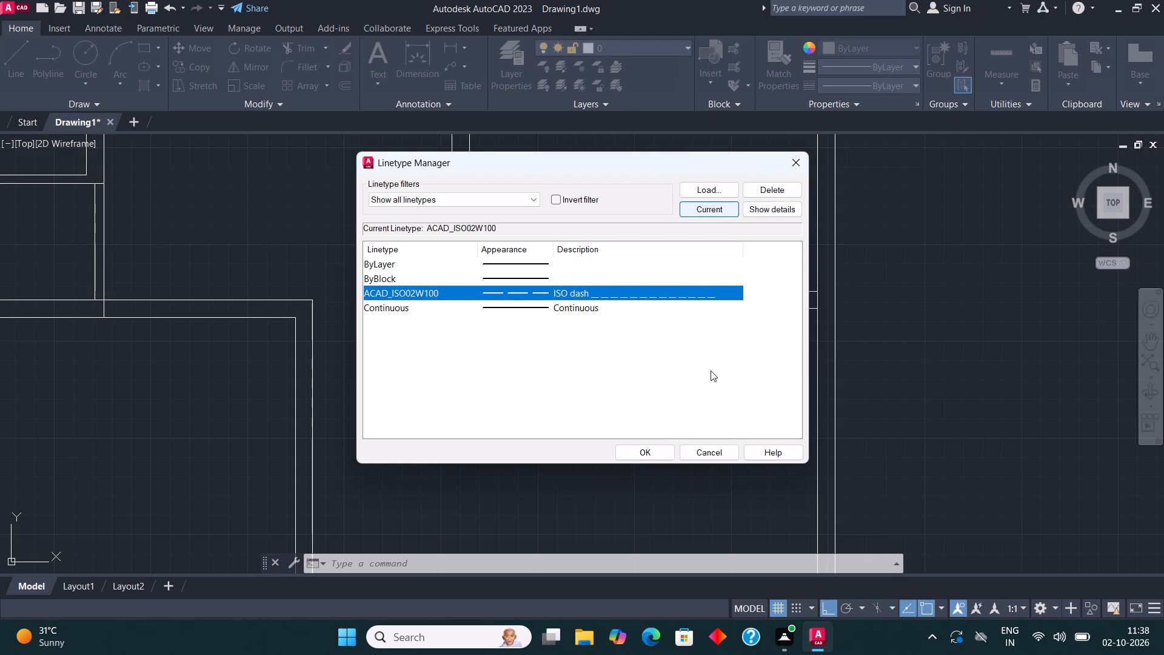
left_click(657, 449)
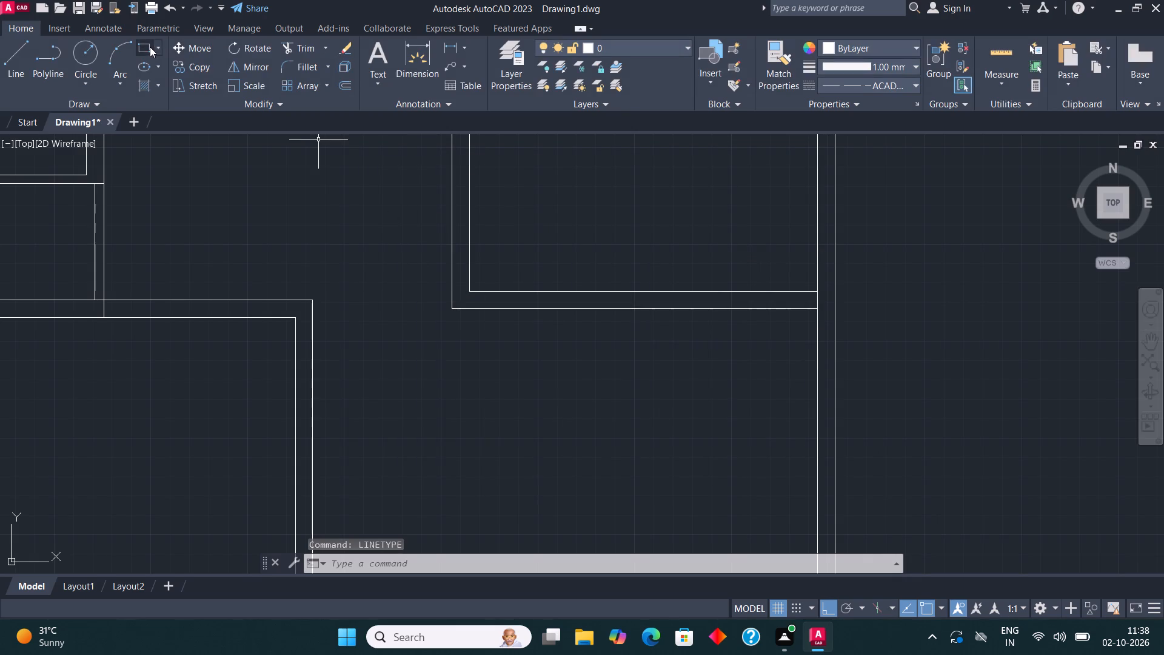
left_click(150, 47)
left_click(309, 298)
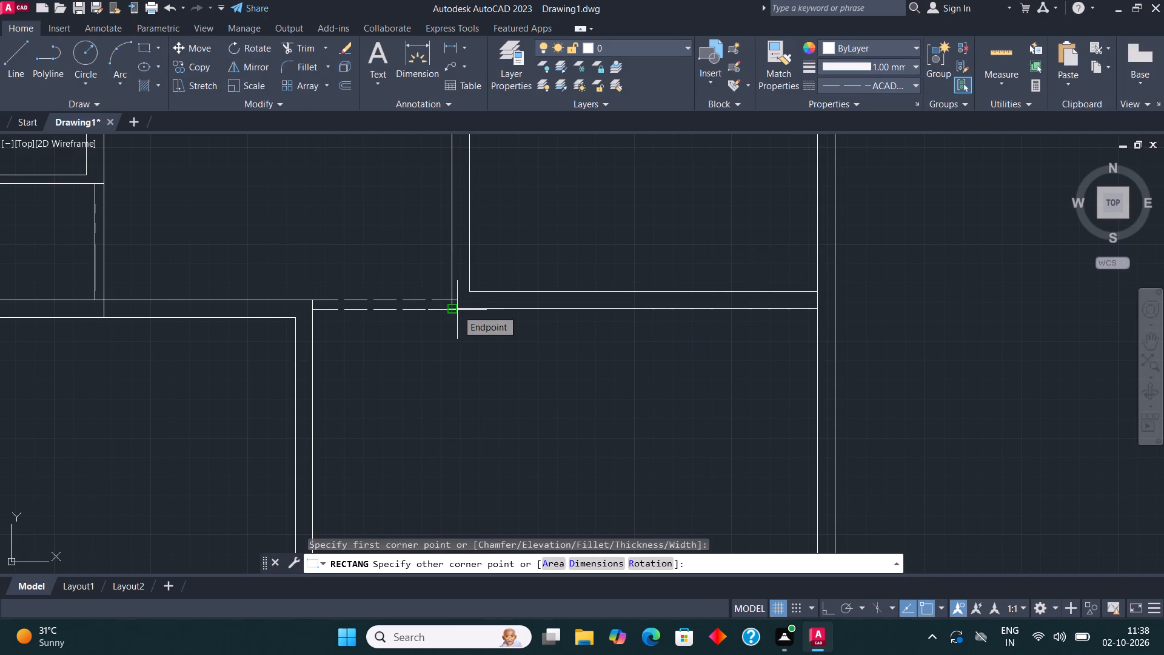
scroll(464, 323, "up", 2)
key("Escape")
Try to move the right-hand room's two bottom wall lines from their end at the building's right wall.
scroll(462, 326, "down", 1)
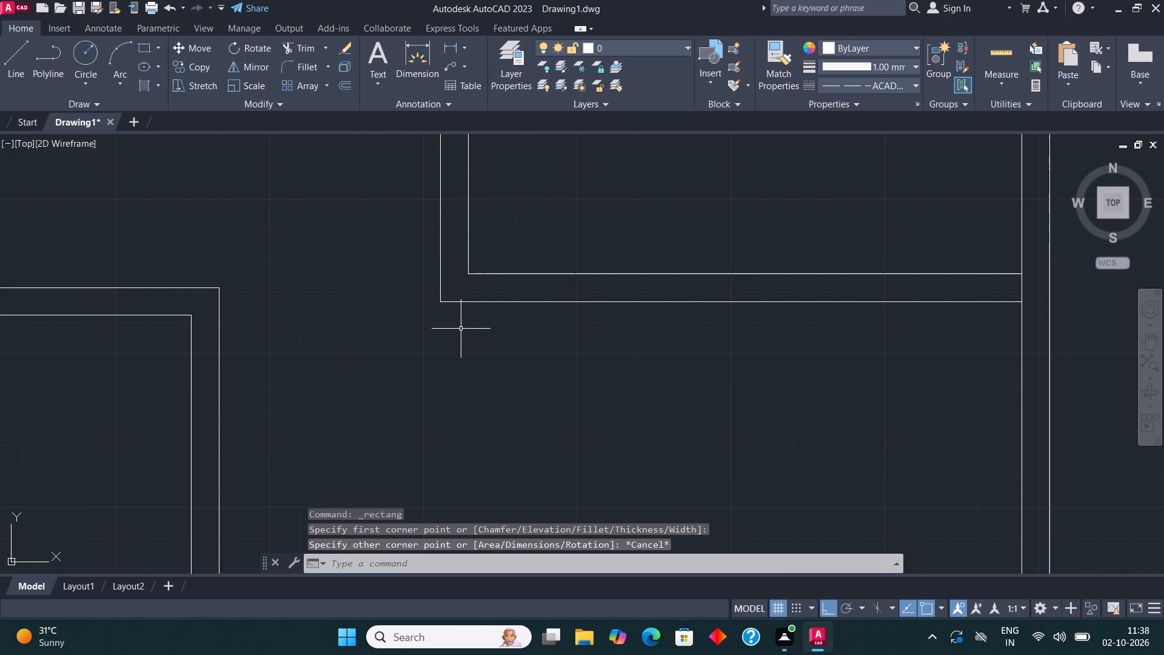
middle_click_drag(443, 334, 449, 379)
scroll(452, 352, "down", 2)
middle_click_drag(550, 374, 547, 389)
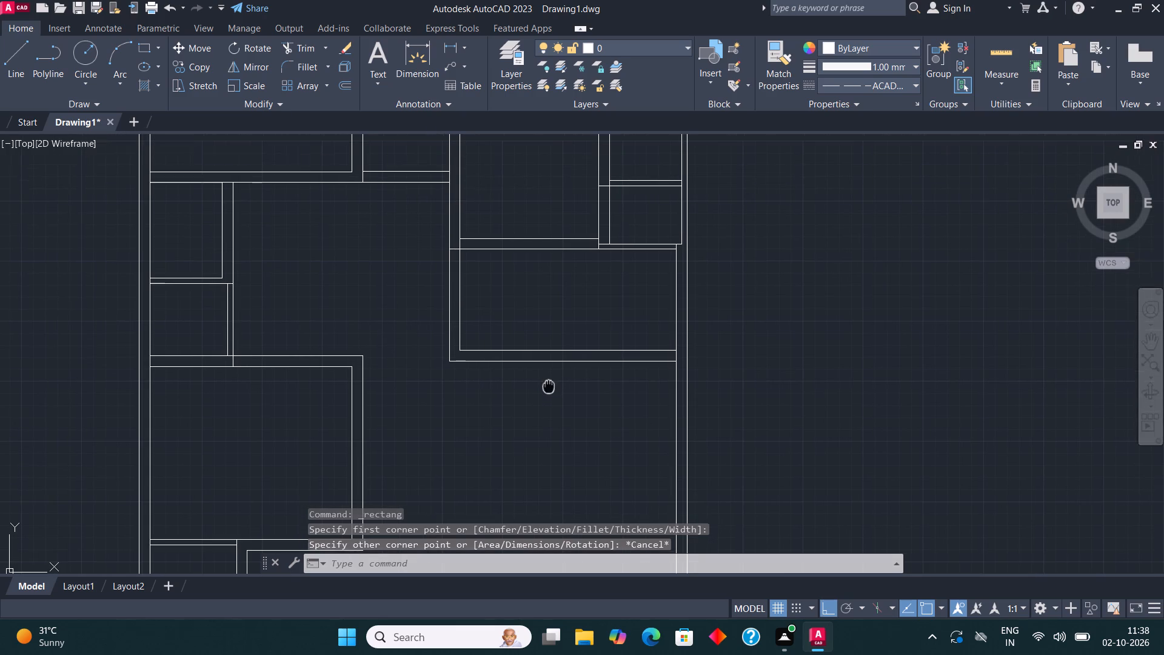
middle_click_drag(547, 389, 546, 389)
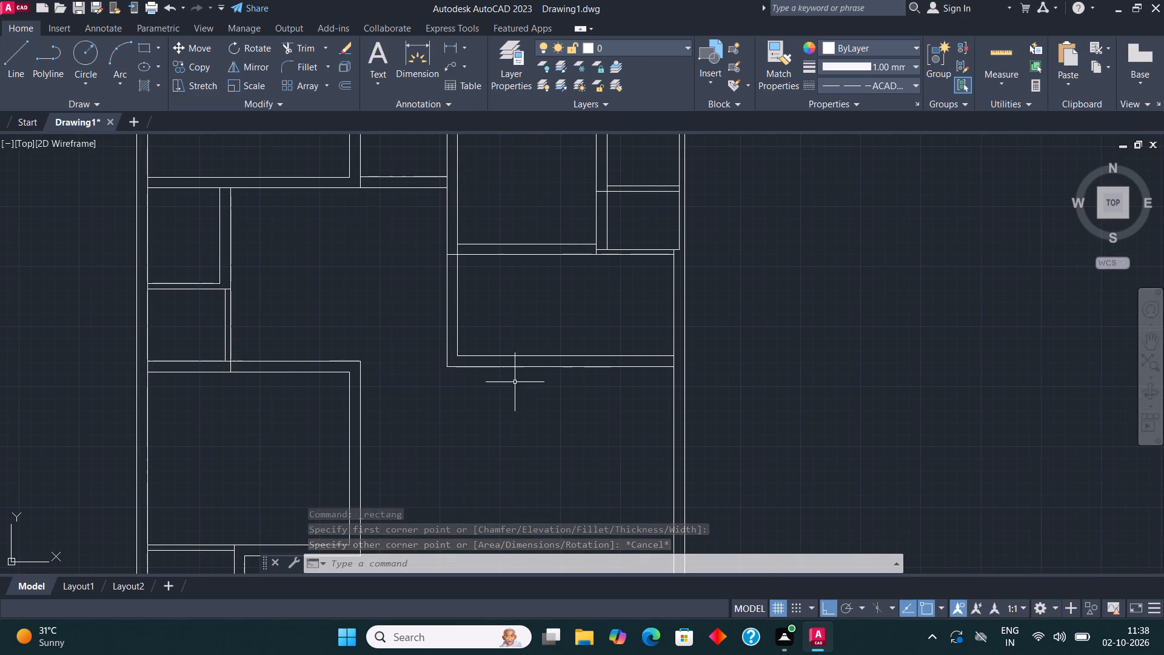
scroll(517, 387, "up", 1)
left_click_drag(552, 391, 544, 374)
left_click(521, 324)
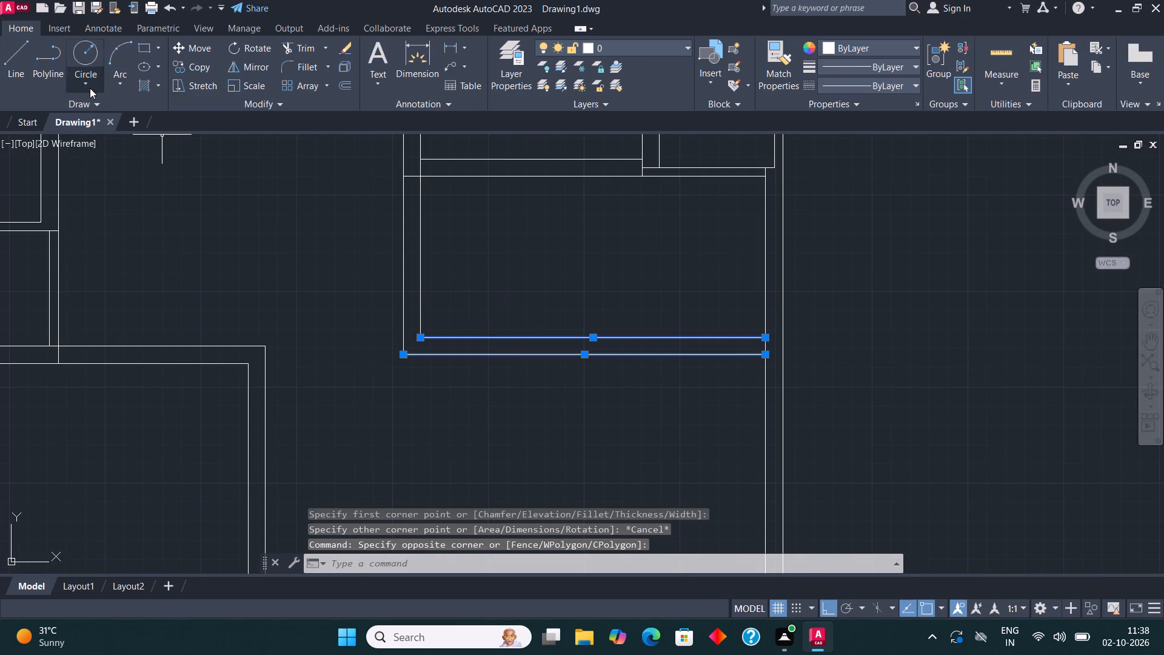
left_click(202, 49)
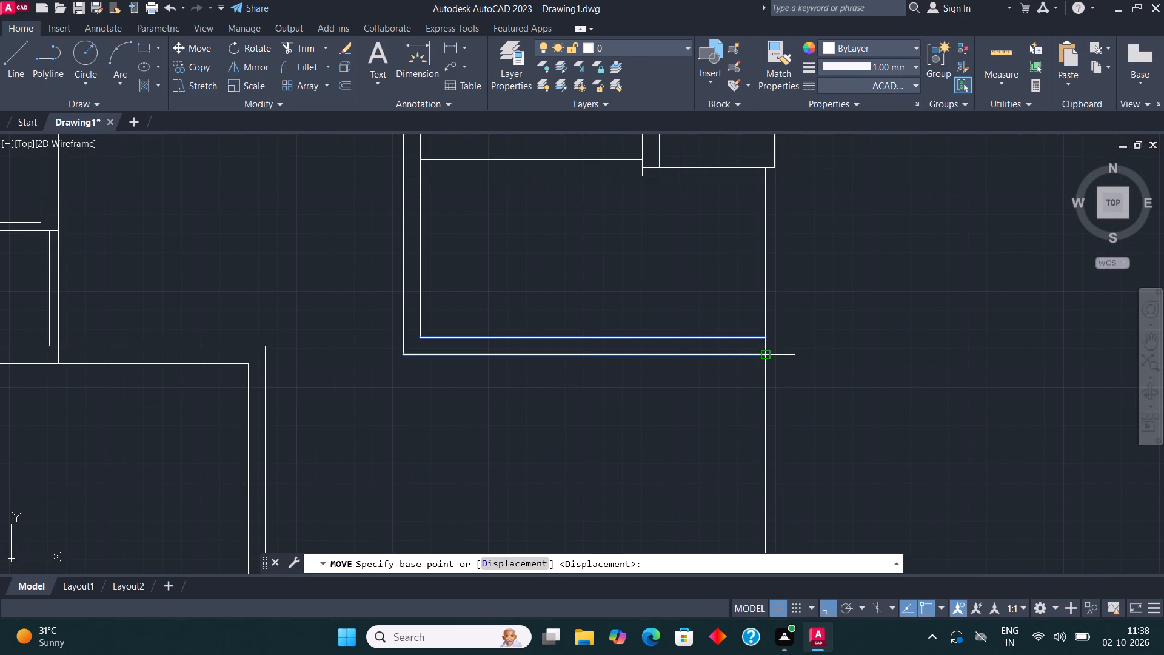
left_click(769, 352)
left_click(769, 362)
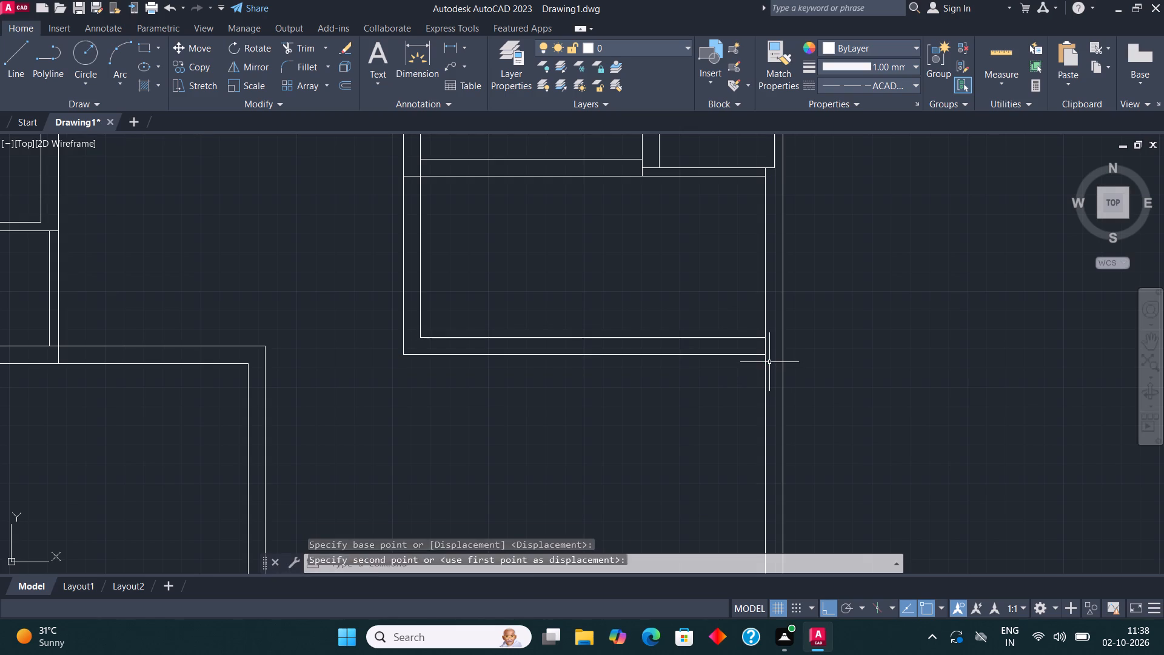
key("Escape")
Draw a dashed horizontal line just below the right-hand room's bottom wall, from its outer left corner to the building's inner right wall.
left_click(15, 73)
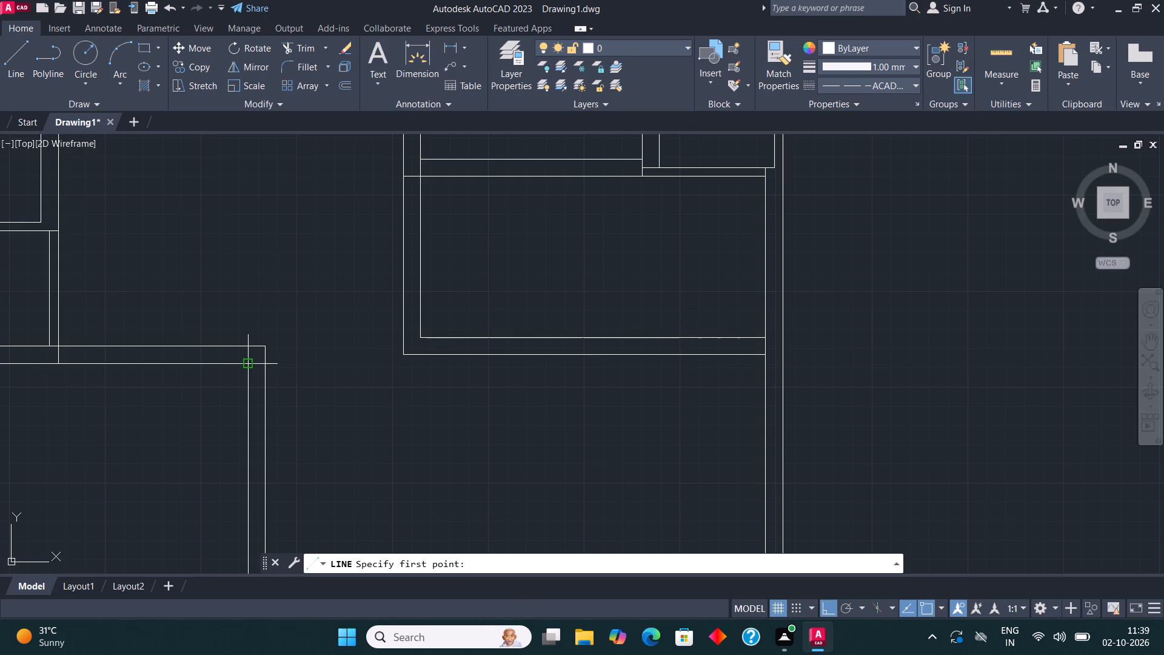
left_click(404, 363)
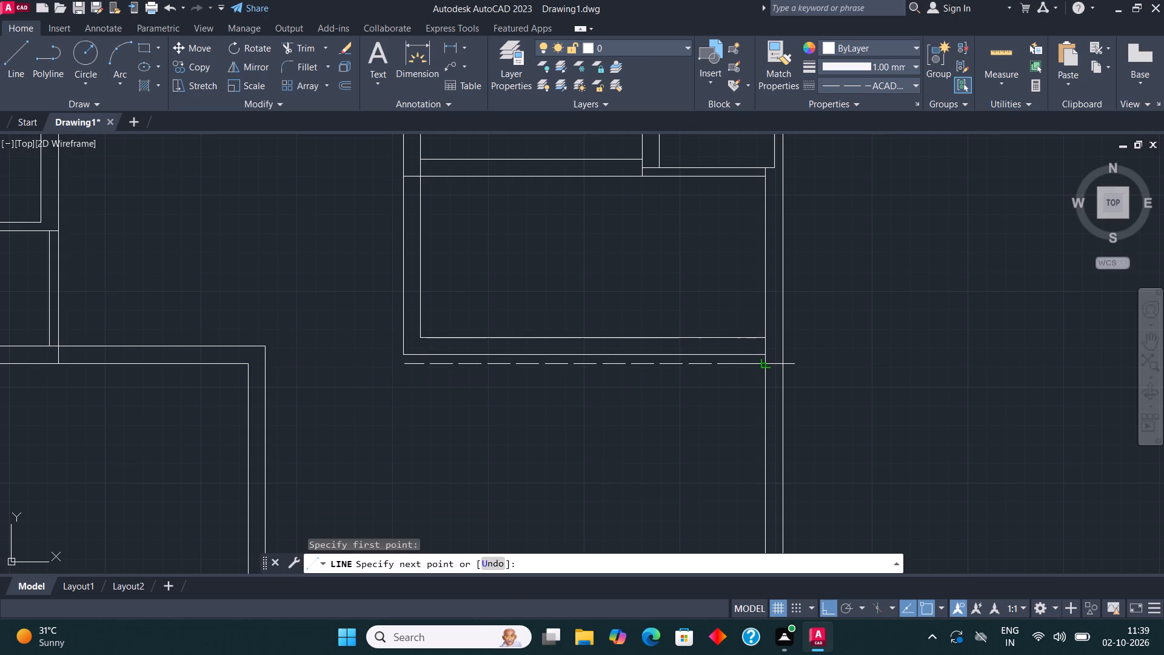
left_click(767, 366)
key("Escape")
Delete the dashed horizontal line just below the right-hand room's bottom wall.
left_click(646, 361)
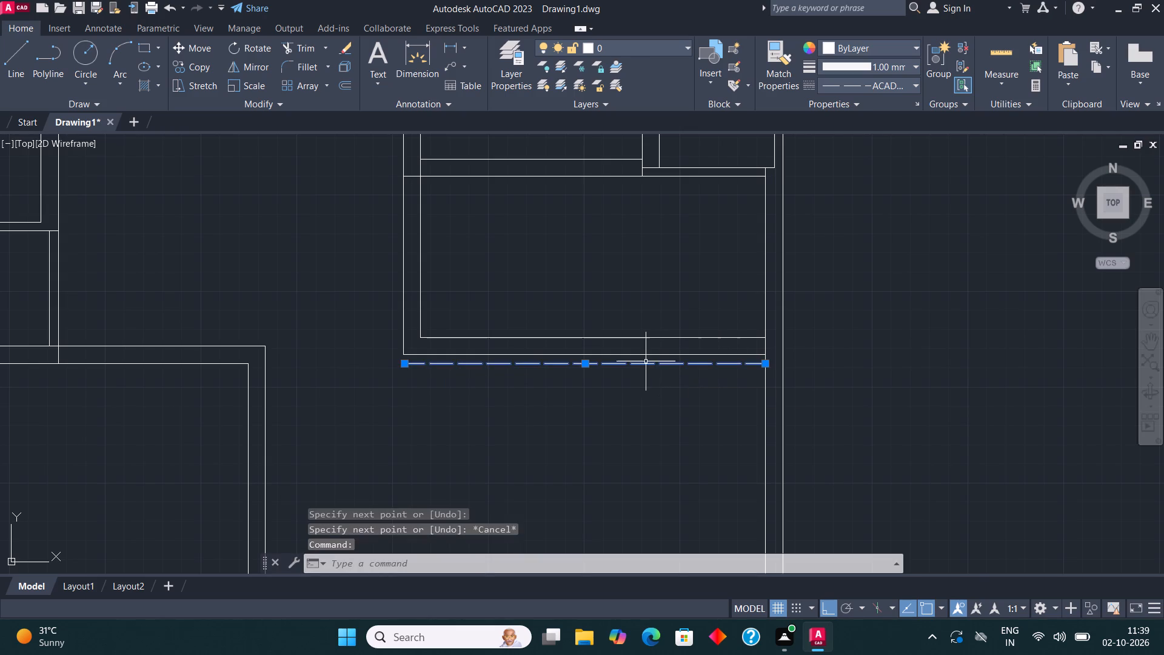
key("Delete")
Make ByLayer the current linetype.
type("LI")
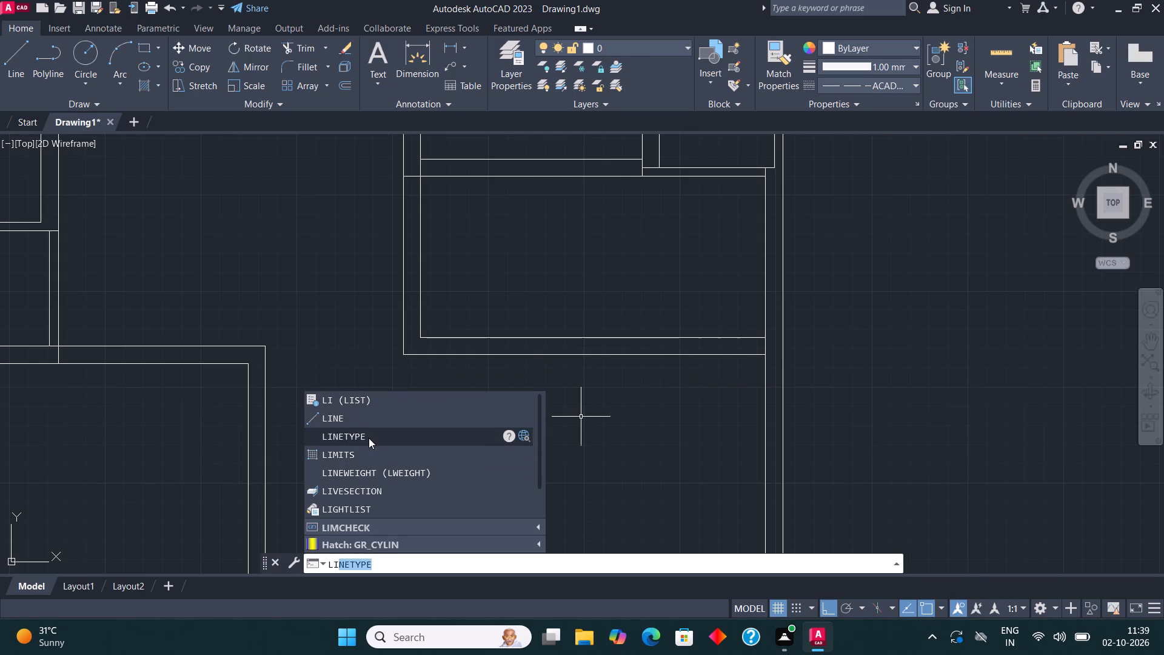
left_click(369, 437)
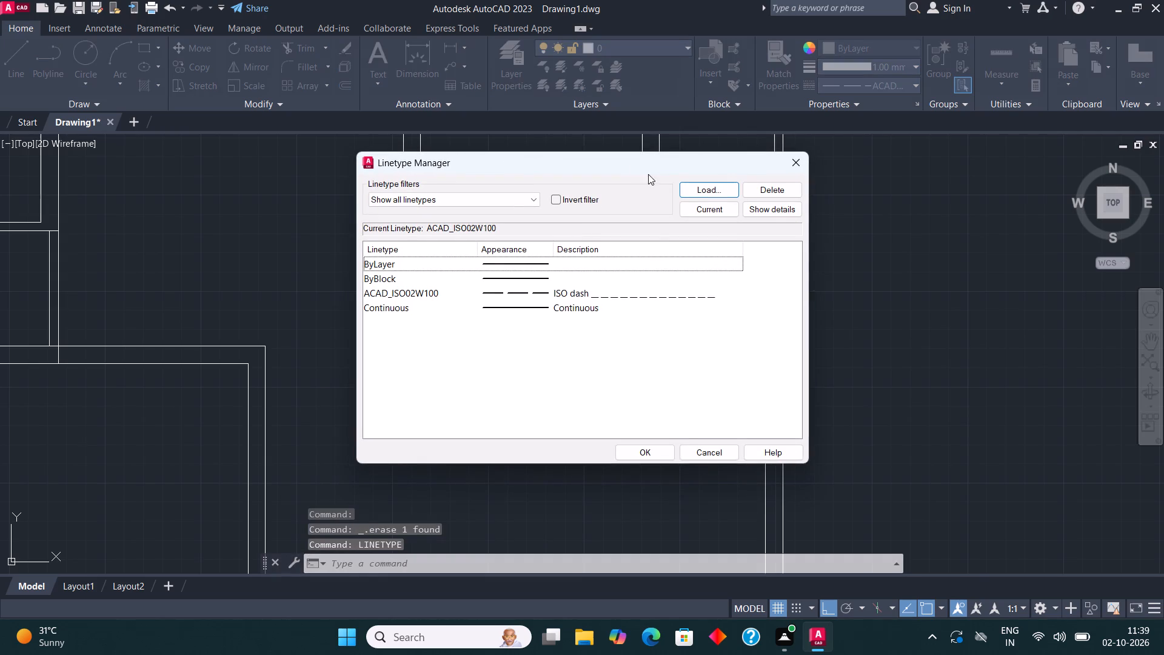
left_click(549, 266)
left_click(711, 208)
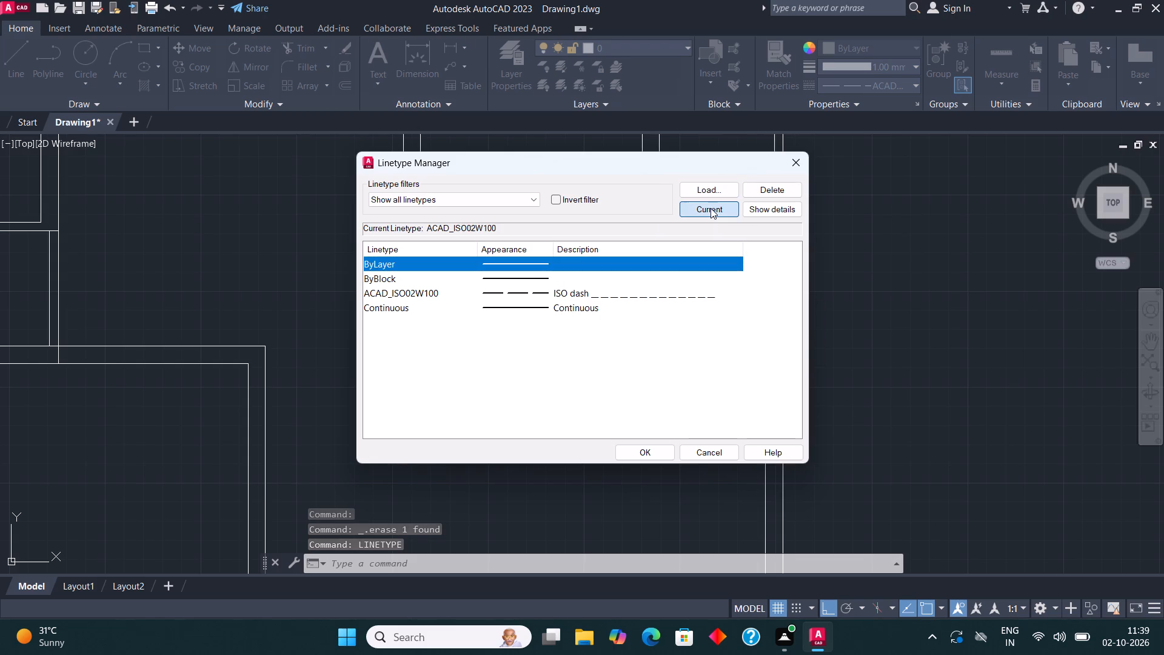
left_click(638, 452)
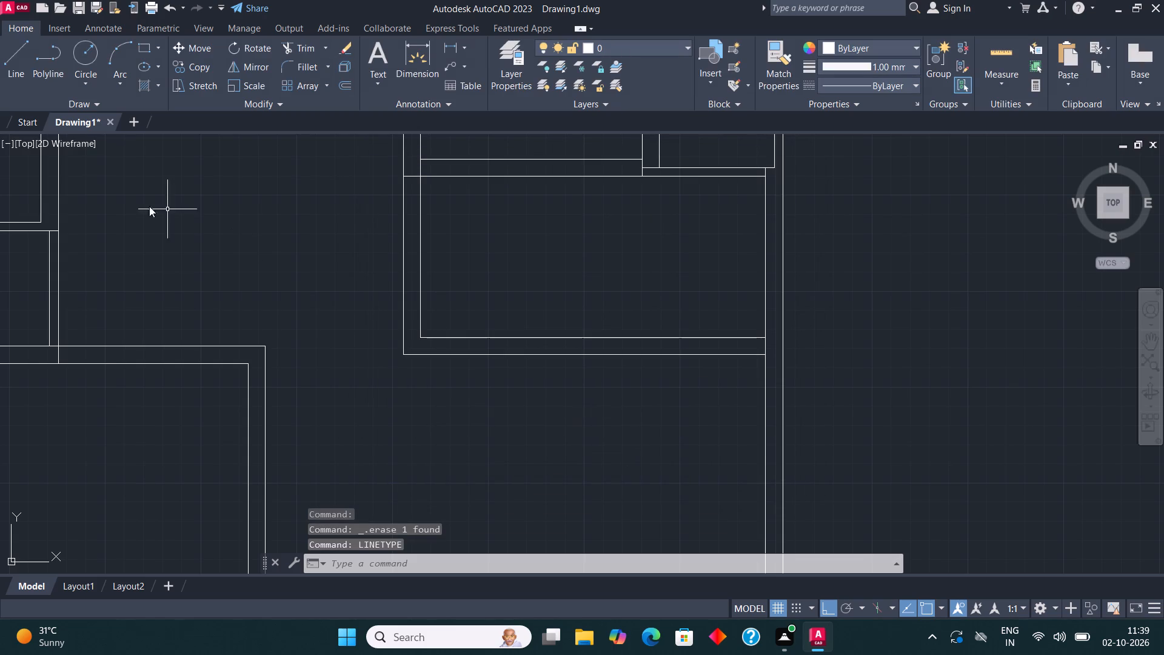
Draw two horizontal lines continuing the lower-left room's top wall lines across to the building's inner right wall.
left_click(23, 61)
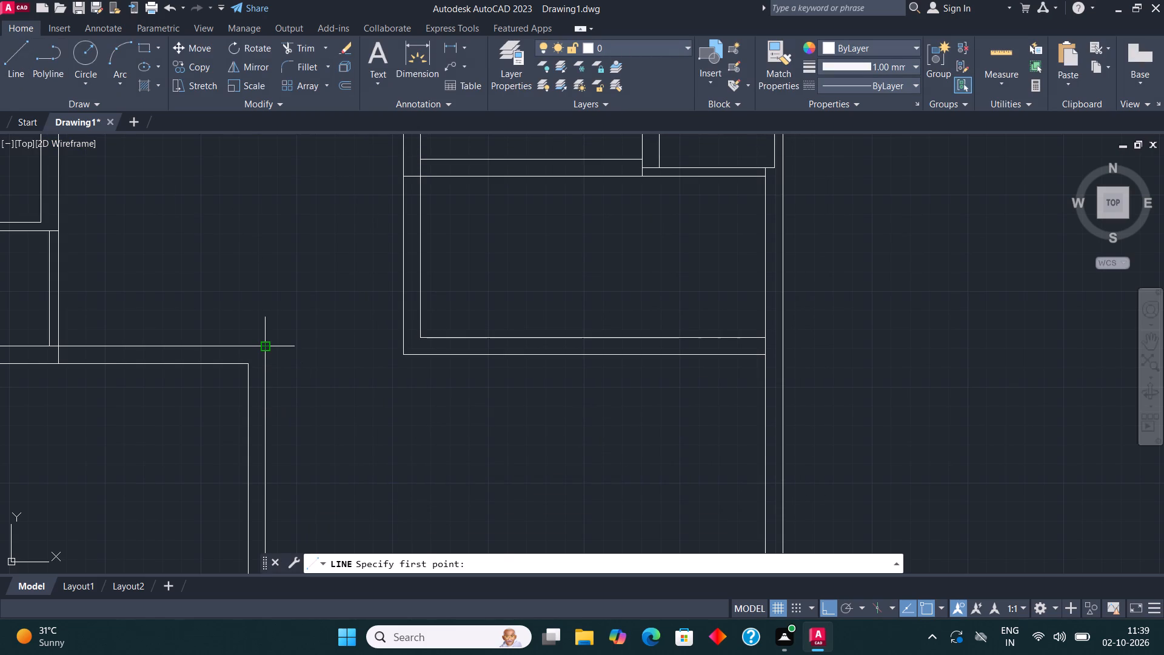
left_click(267, 350)
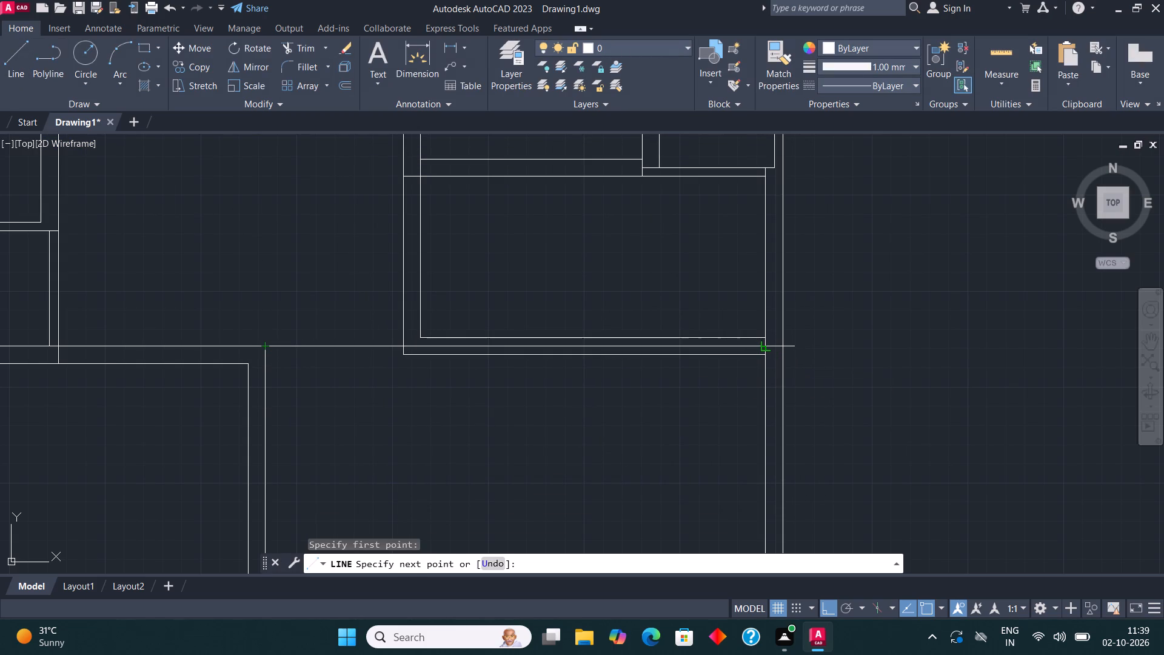
left_click(768, 344)
left_click(8, 50)
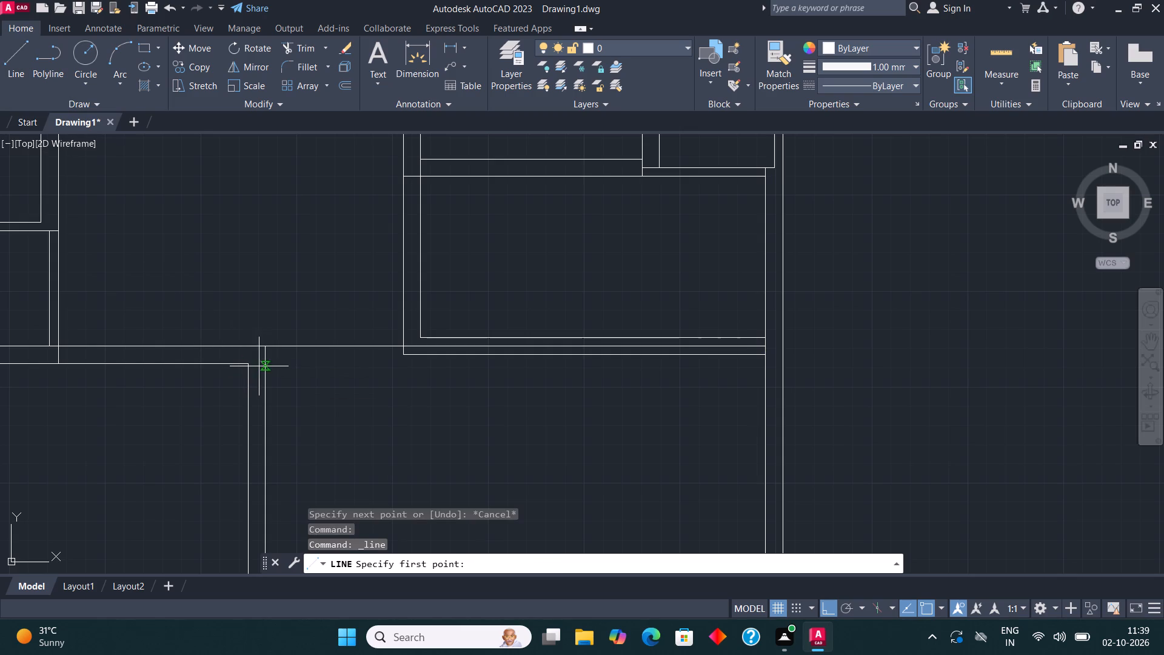
scroll(264, 366, "up", 2)
left_click(216, 363)
scroll(727, 366, "down", 2)
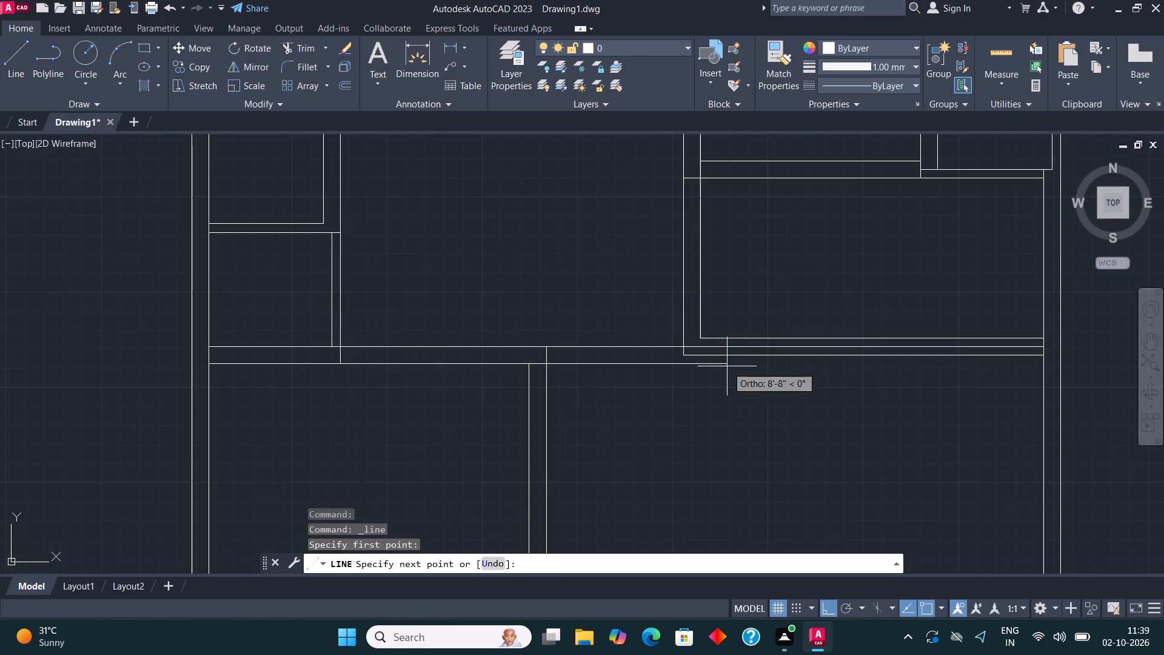
left_click(1045, 364)
scroll(872, 376, "up", 2)
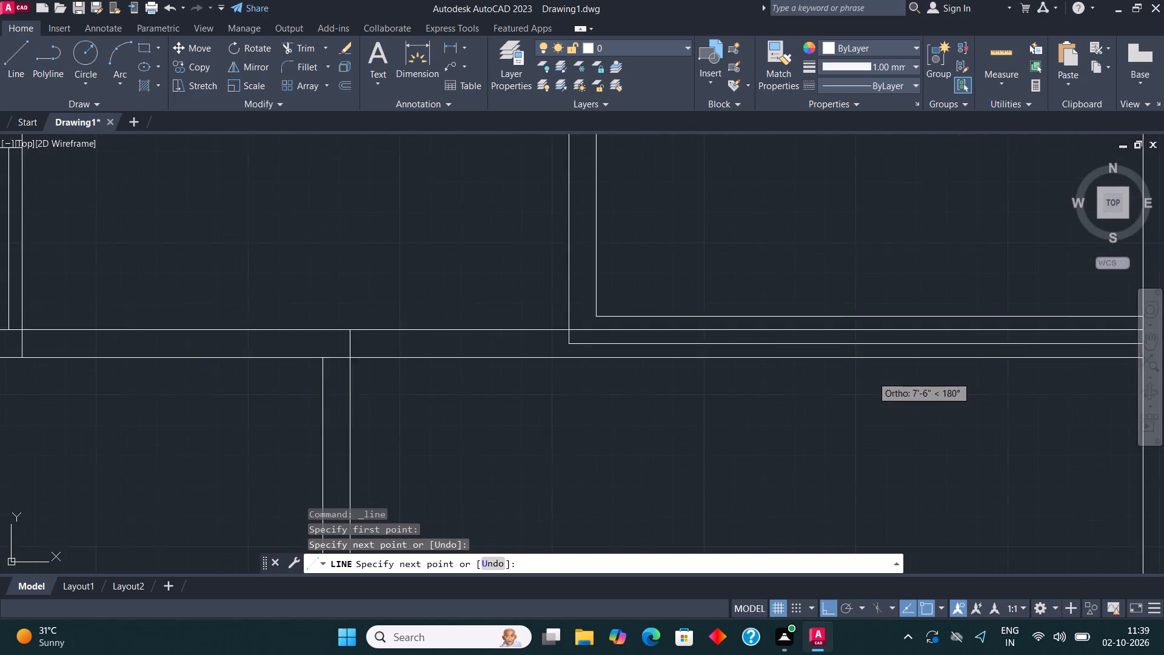
key("Escape")
Trim away the right-hand room's old bottom wall lines and the outer left wall line's stub below the new wall.
left_click(295, 50)
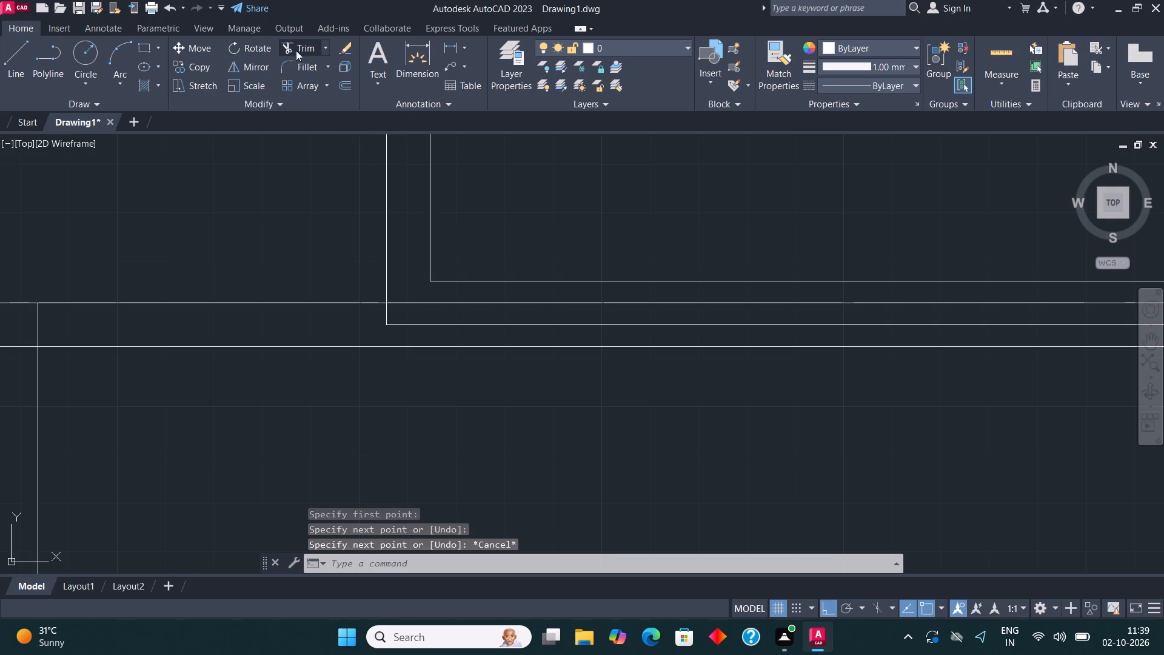
left_click(384, 317)
left_click(419, 326)
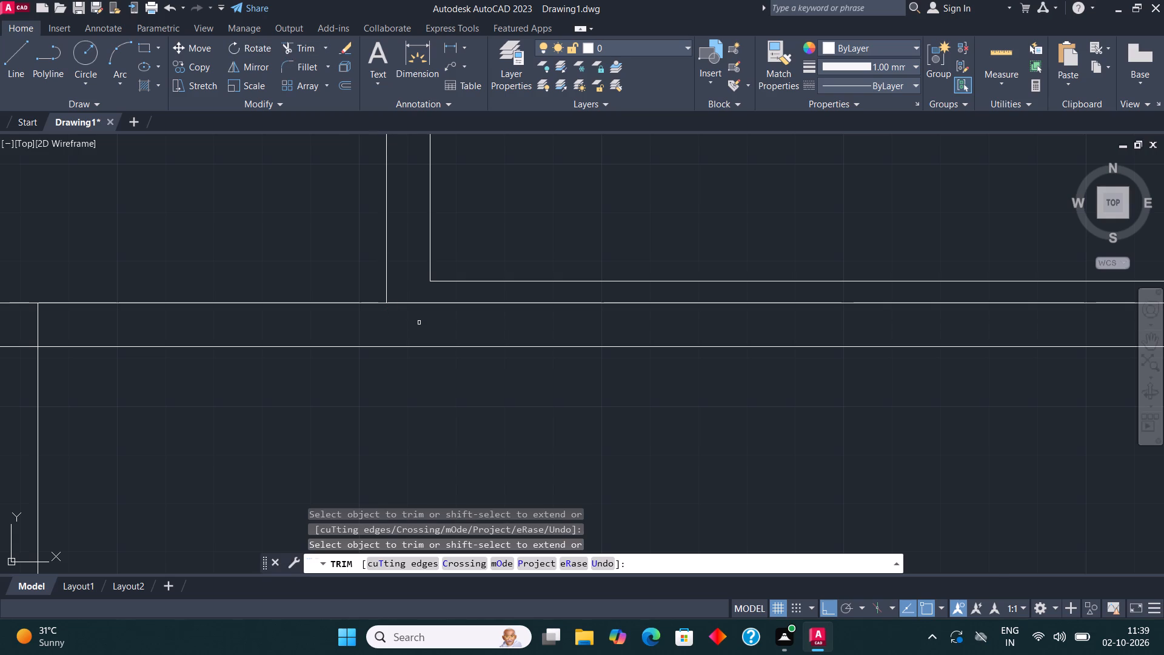
scroll(420, 325, "down", 3)
scroll(430, 315, "up", 2)
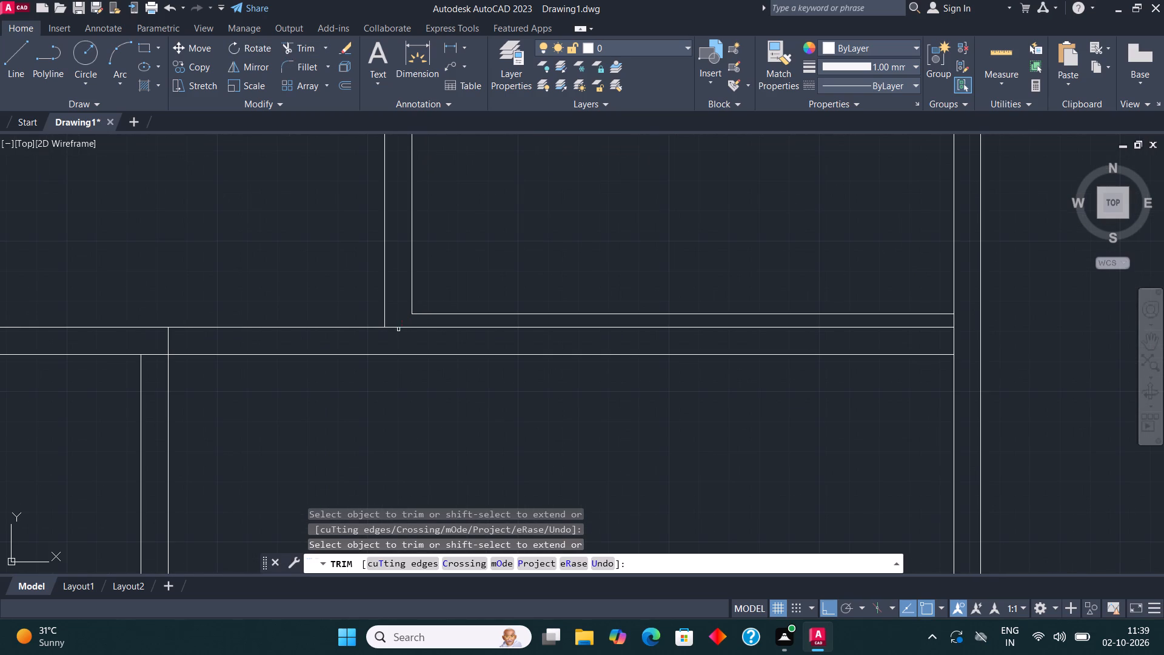
scroll(418, 325, "down", 1)
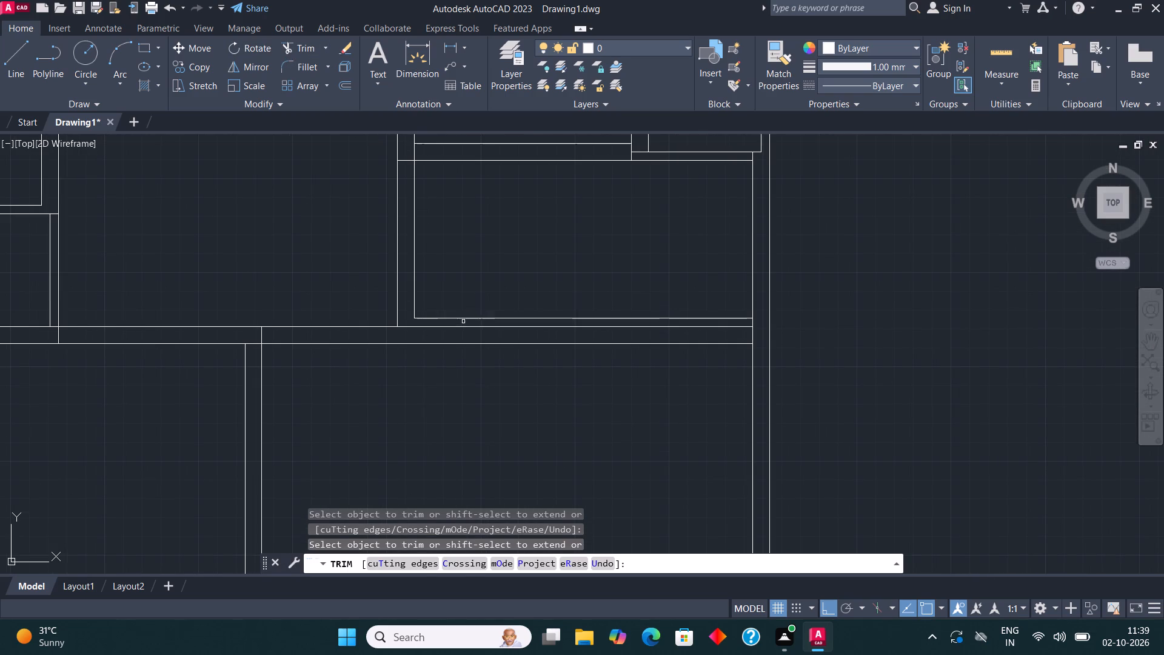
left_click(463, 321)
left_click(463, 309)
key("Escape")
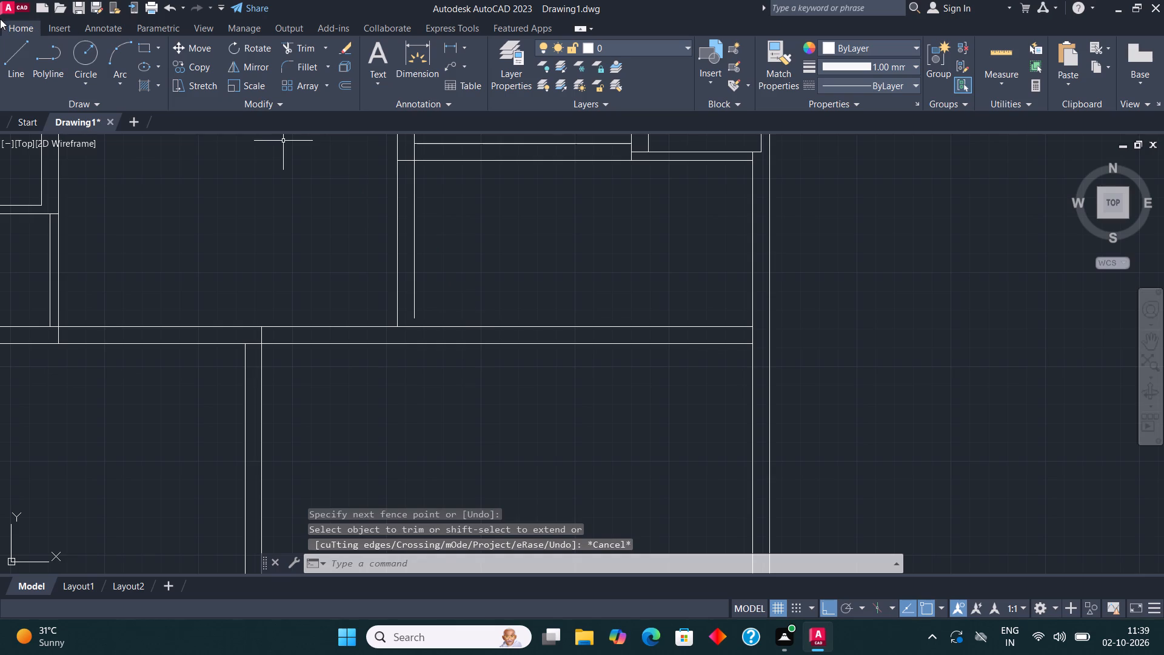
Draw a short vertical line joining the right-hand room's inner left wall line to the new horizontal wall.
left_click(3, 61)
scroll(419, 338, "up", 2)
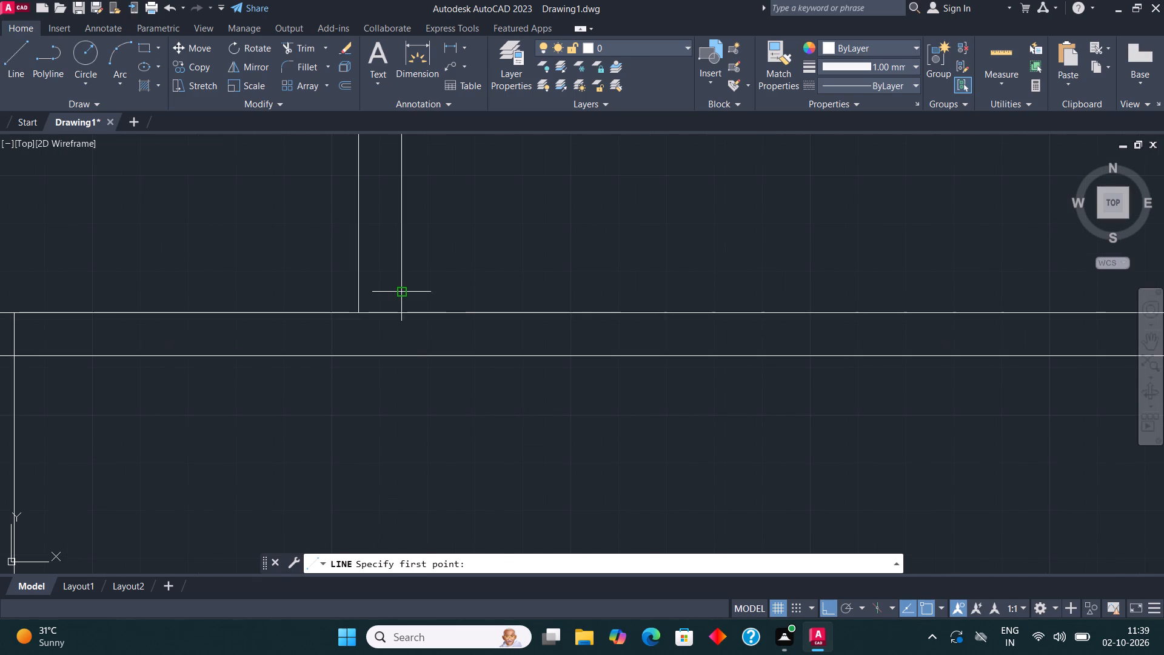
left_click(400, 292)
left_click(401, 310)
key("Escape")
Draw two vertical jamb lines across the new wall, beside the right-hand room's left wall and beside the lower-left room's right wall.
scroll(424, 301, "down", 2)
middle_click_drag(492, 343, 503, 371)
scroll(477, 233, "down", 3)
middle_click_drag(560, 266, 520, 316)
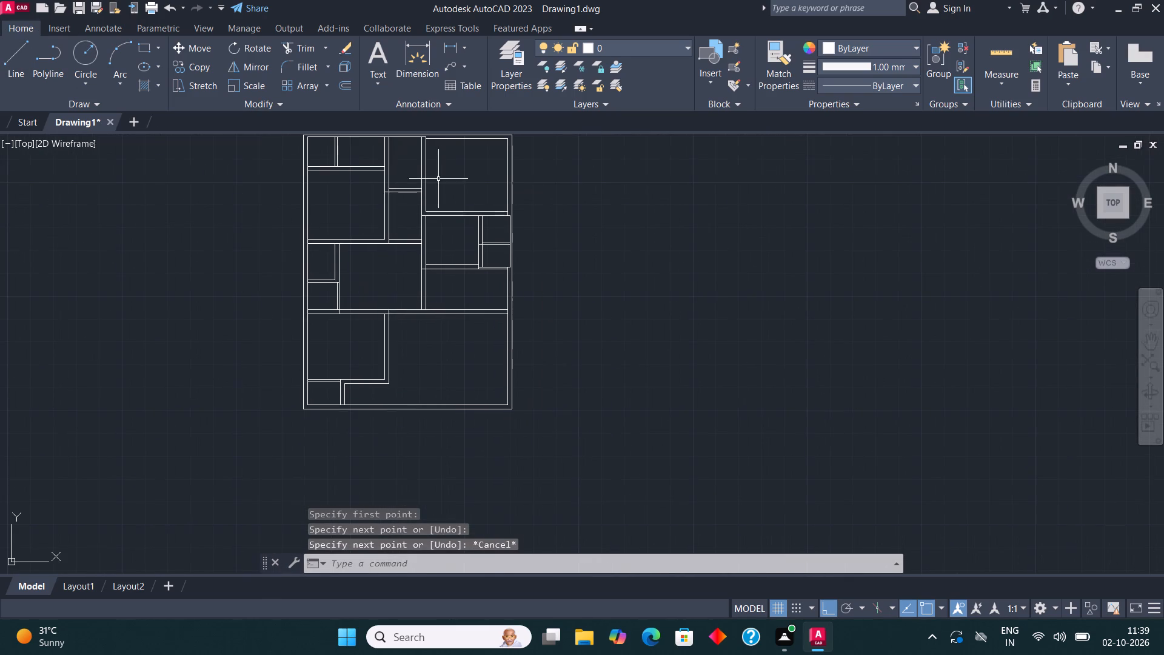
scroll(401, 323, "up", 2)
middle_click_drag(404, 278, 390, 315)
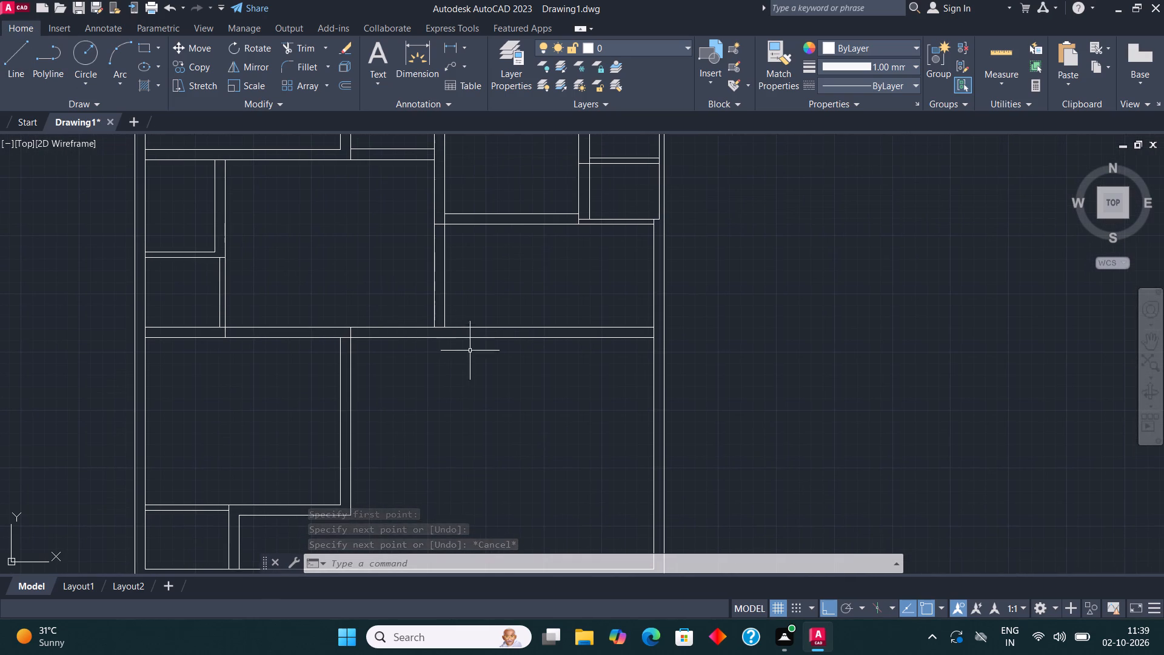
middle_click_drag(469, 351, 438, 373)
left_click(6, 57)
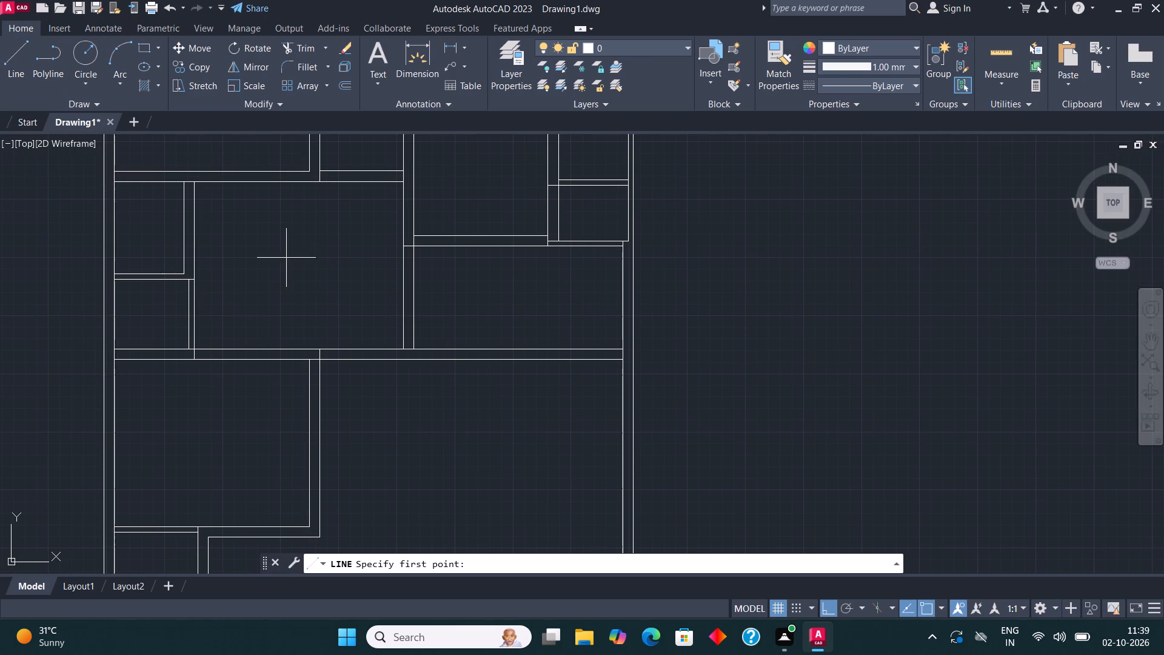
scroll(374, 372, "up", 2)
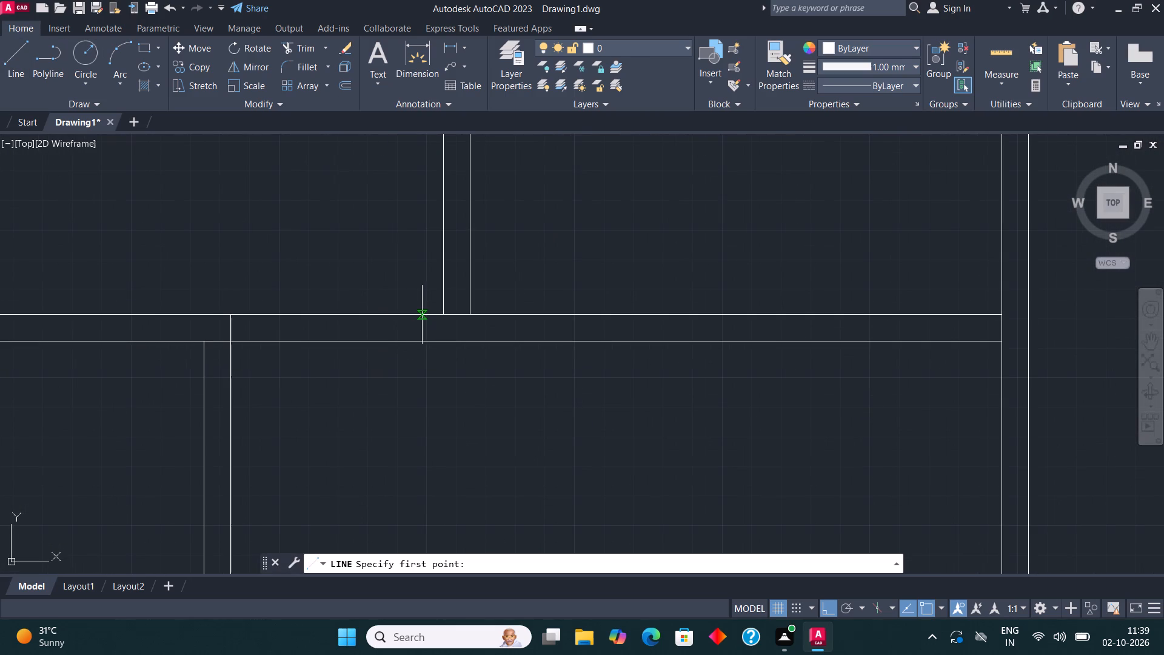
left_click(422, 315)
left_click(421, 339)
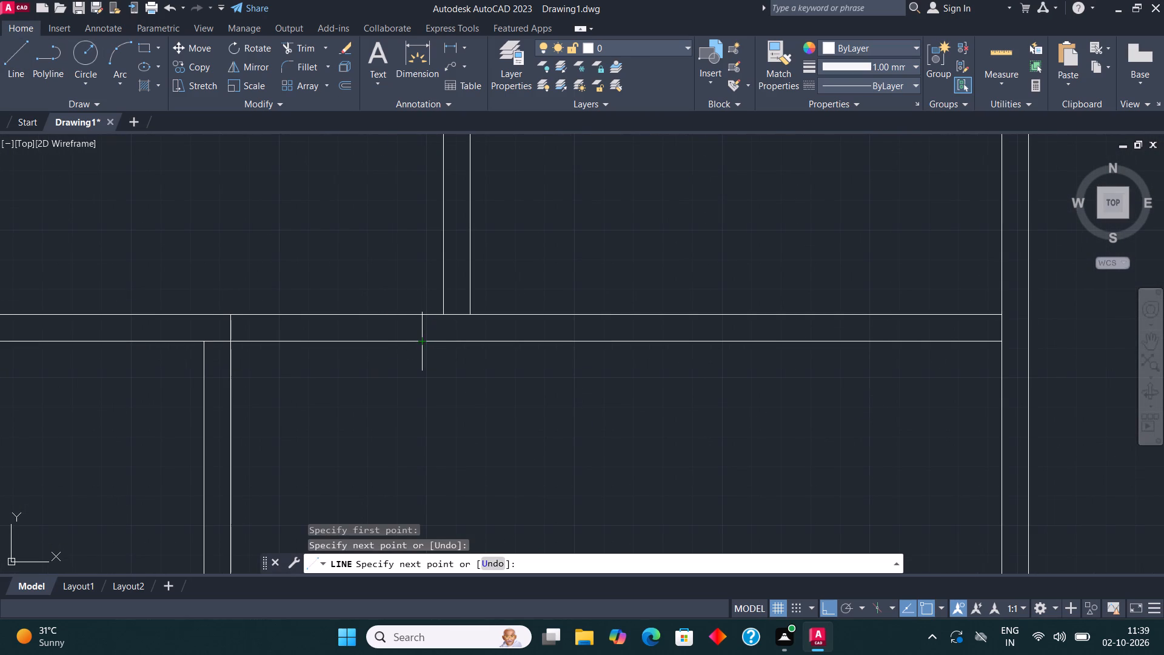
left_click(24, 63)
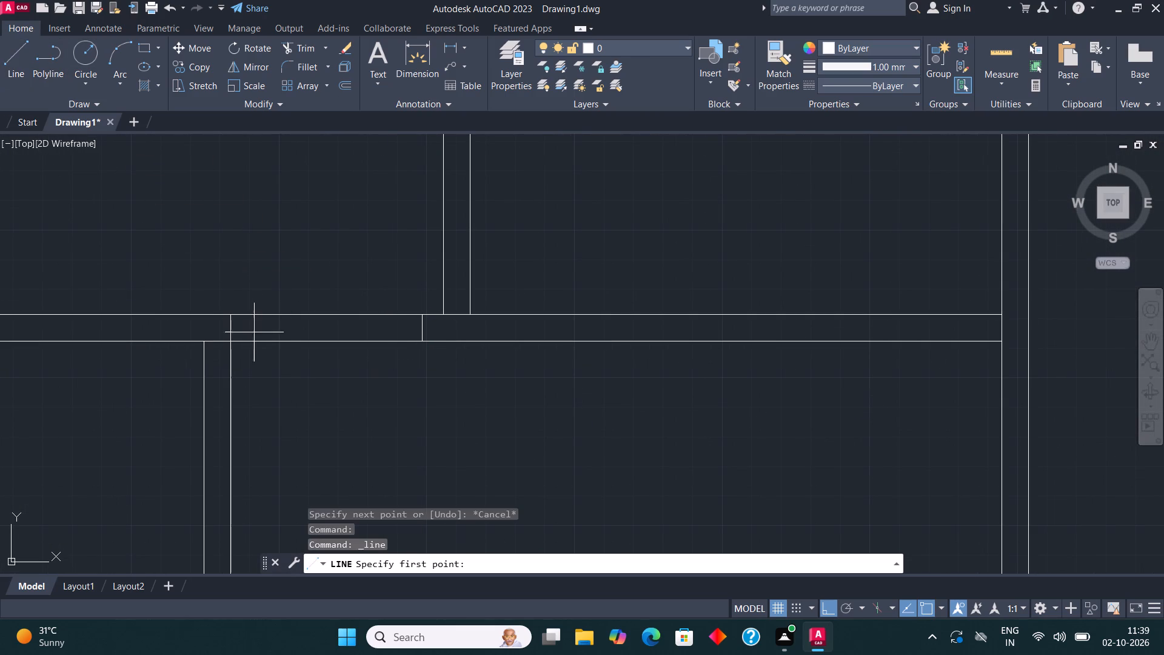
left_click(249, 316)
left_click(251, 342)
key("Escape")
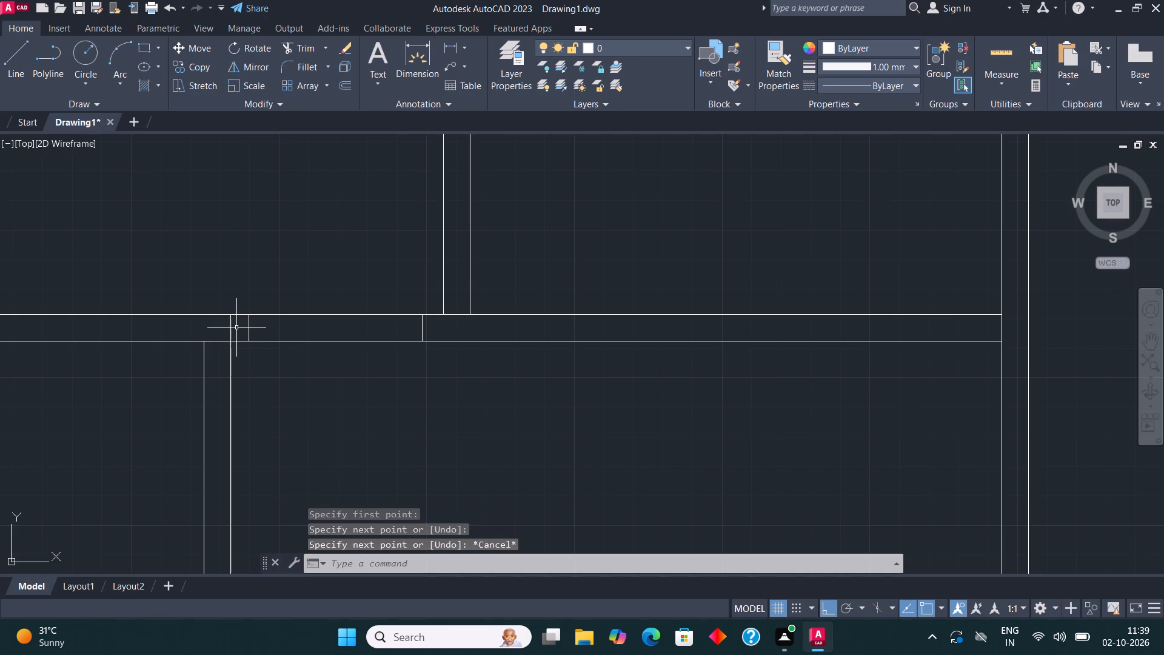
Trim the piece of the lower-left room's outer right wall line that crosses the horizontal wall.
left_click(232, 327)
key("Escape")
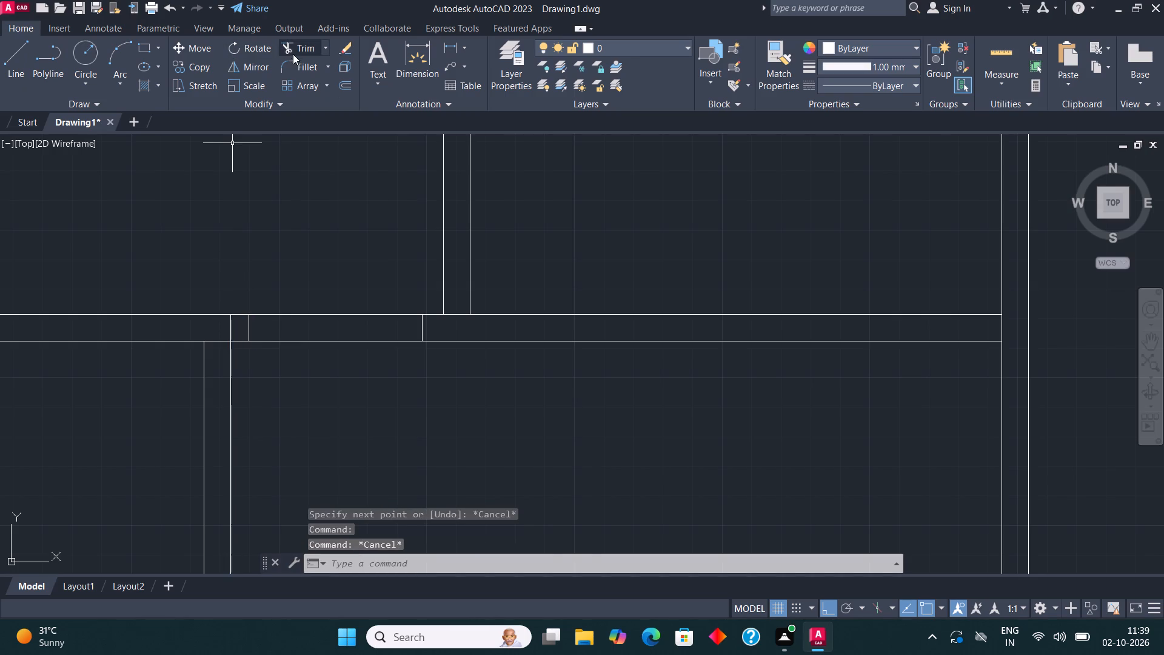
left_click(295, 51)
left_click(230, 332)
key("Escape")
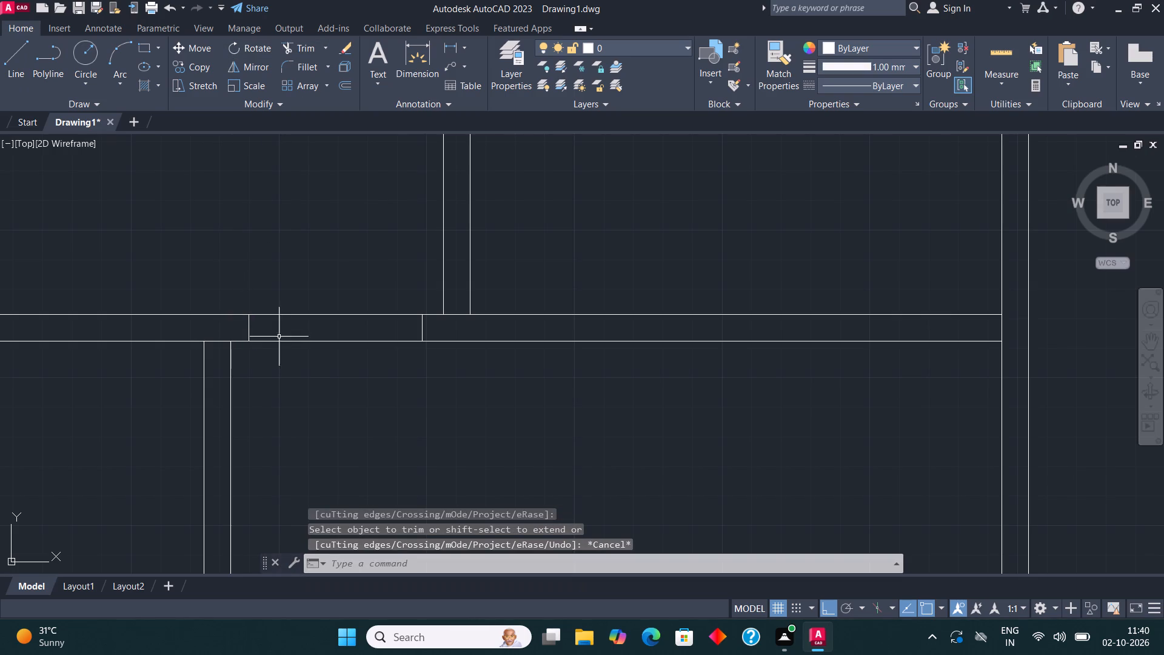
Trim both horizontal wall lines between the two jamb lines to form an opening.
left_click(302, 48)
left_click_drag(306, 283, 309, 294)
left_click(311, 403)
key("Escape")
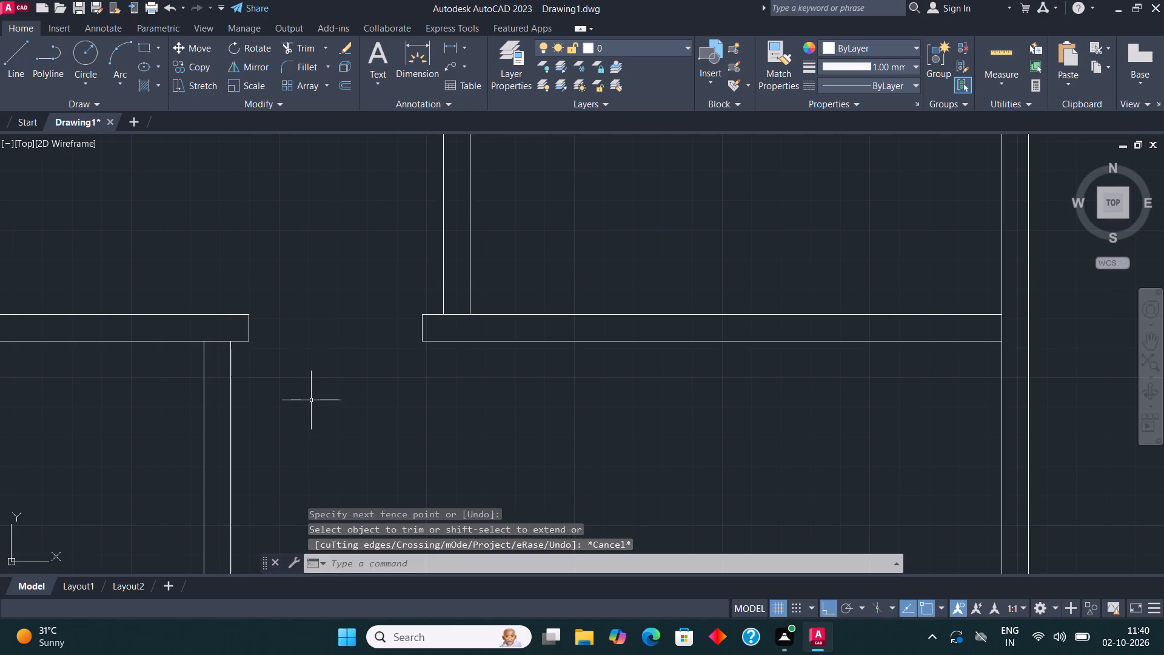
Make the ACAD_ISO02W100 ISO dash linetype current.
scroll(373, 398, "down", 1)
middle_click_drag(457, 392, 445, 389)
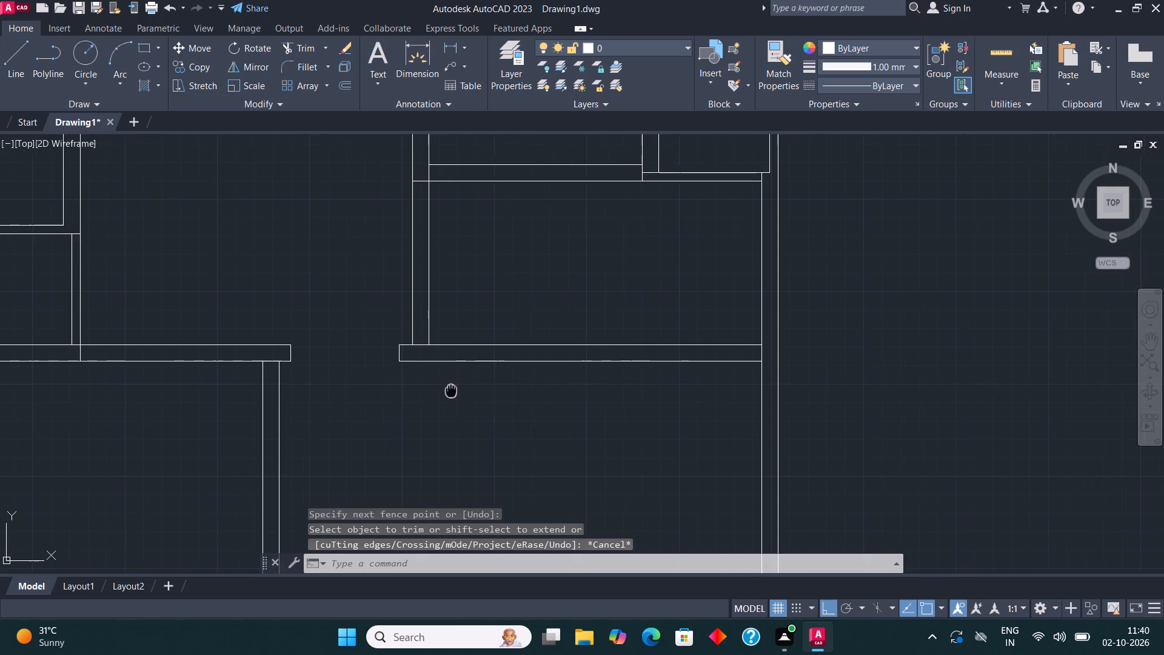
middle_click_drag(445, 389, 430, 389)
scroll(370, 380, "up", 1)
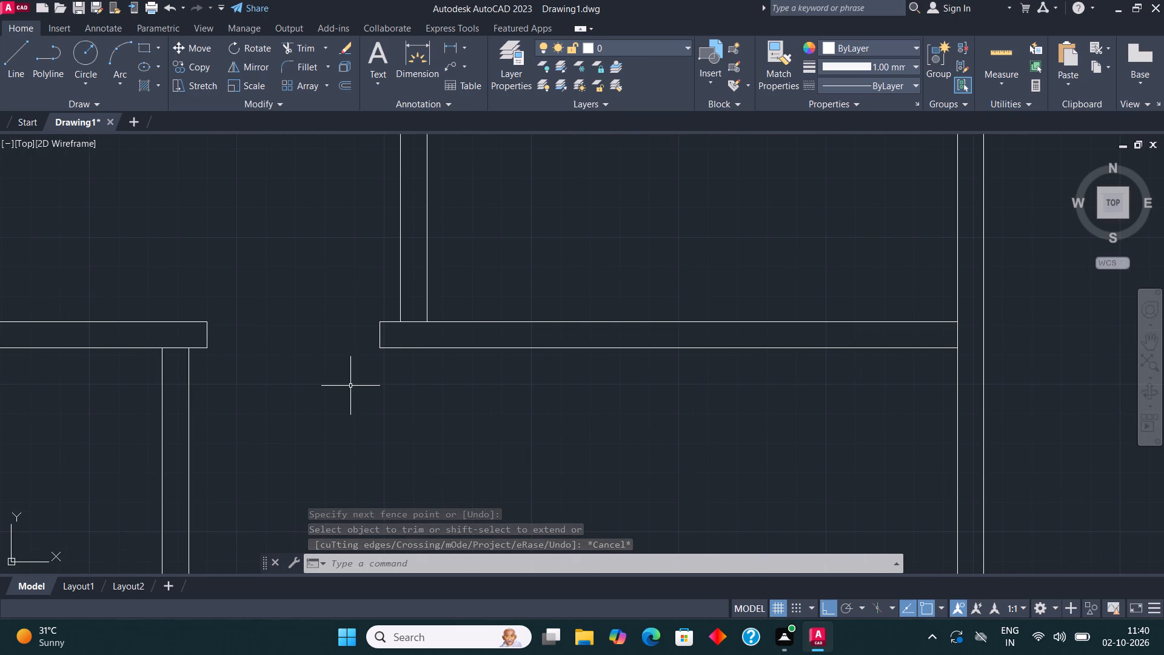
type("LI")
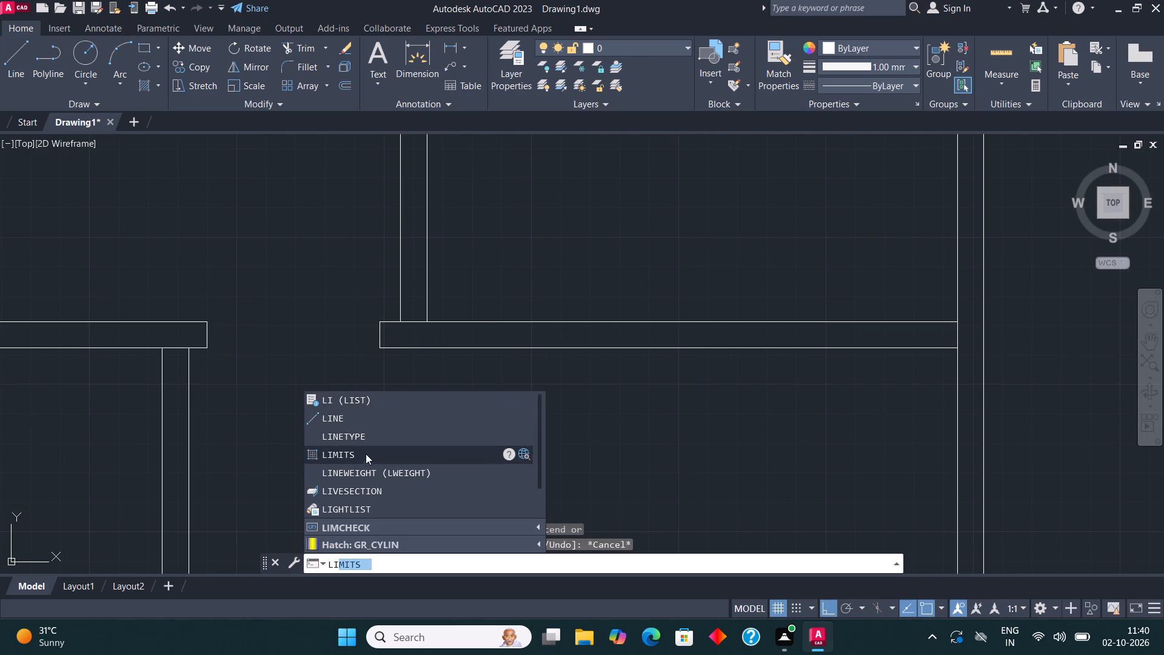
left_click(364, 435)
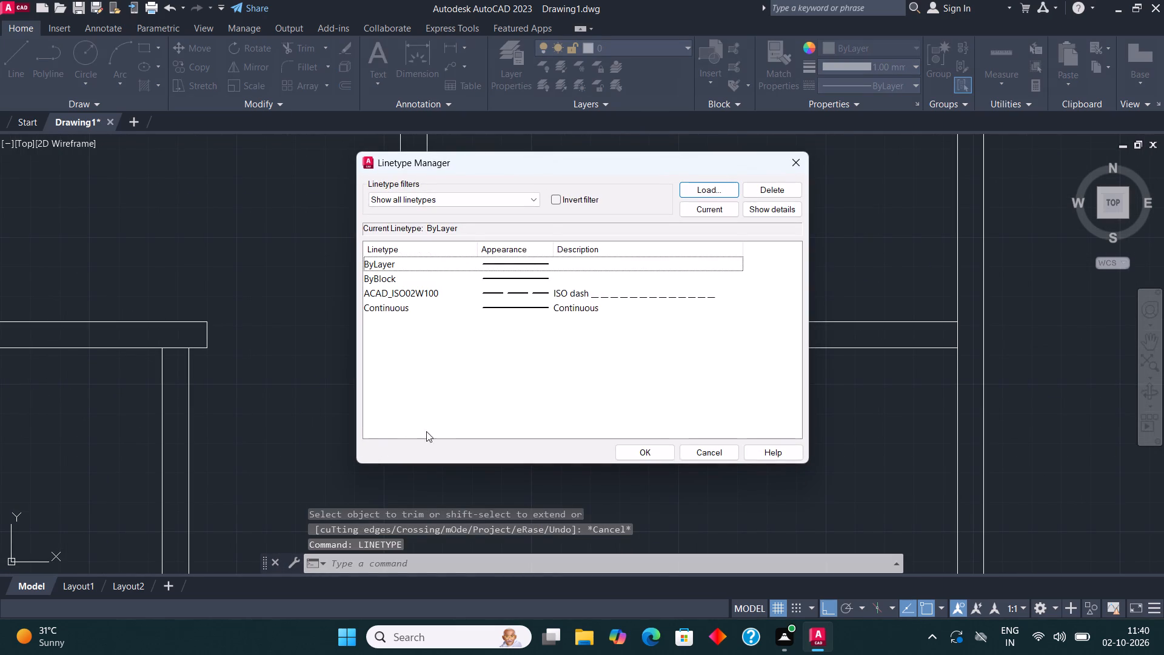
left_click(569, 295)
left_click(726, 206)
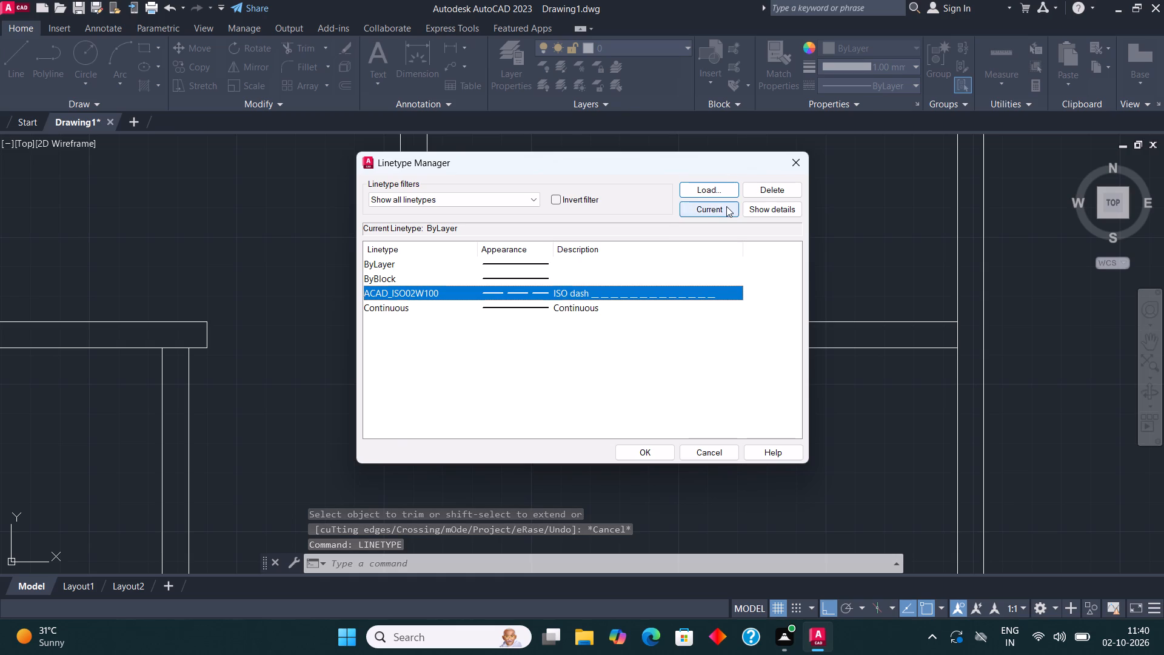
left_click(634, 450)
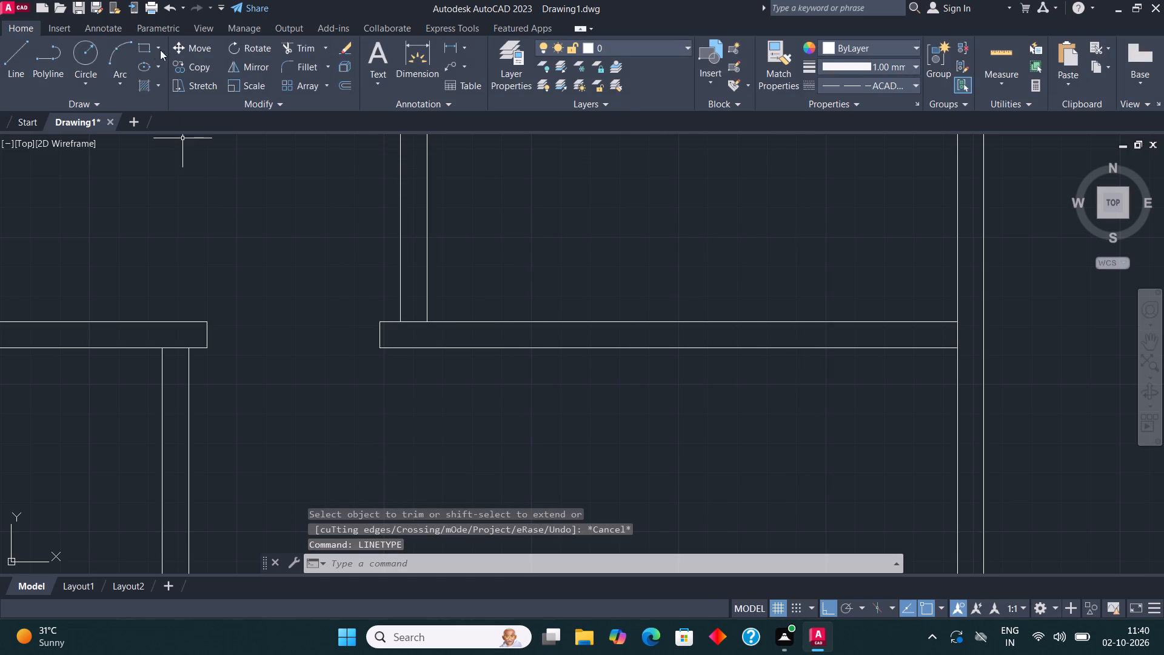
Draw a dashed rectangle filling the wall opening, from one jamb's upper corner to the other jamb's lower corner.
left_click(144, 47)
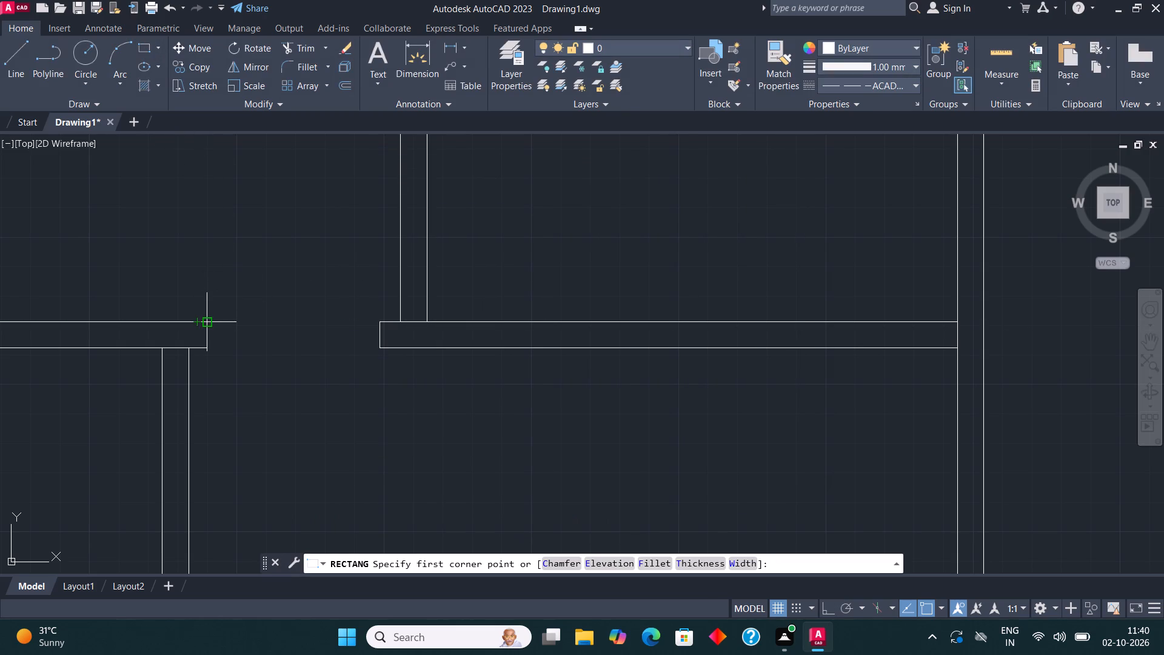
left_click(210, 320)
left_click(382, 347)
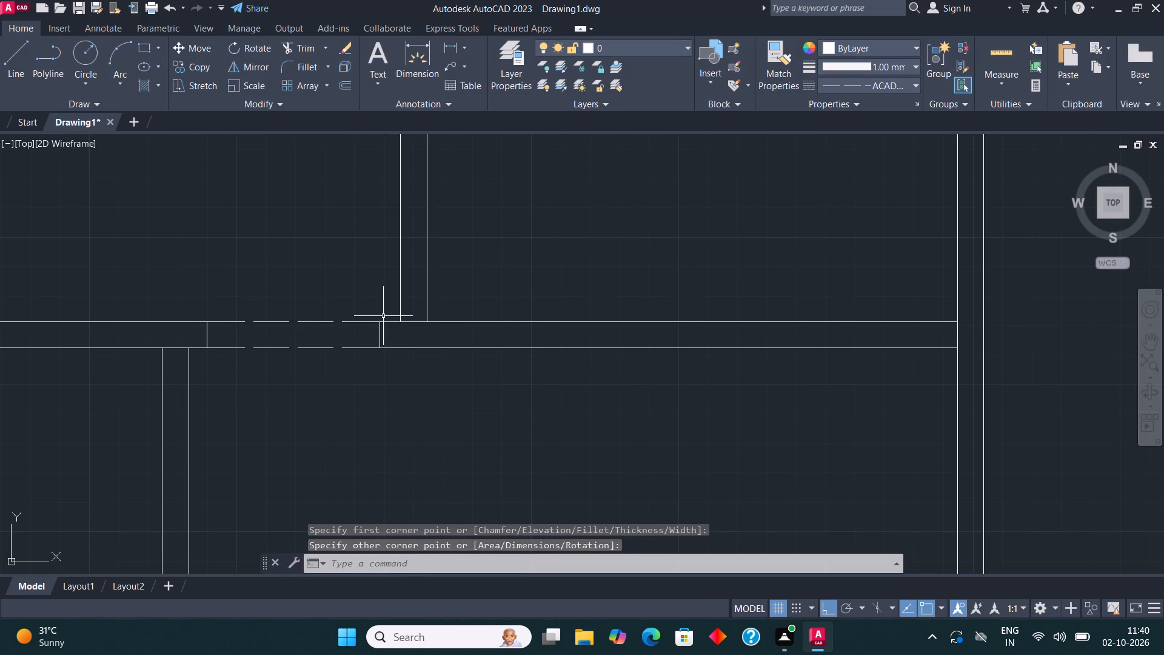
key("Escape")
middle_click_drag(533, 320, 554, 297)
middle_click_drag(440, 337, 467, 315)
middle_click_drag(540, 287, 502, 300)
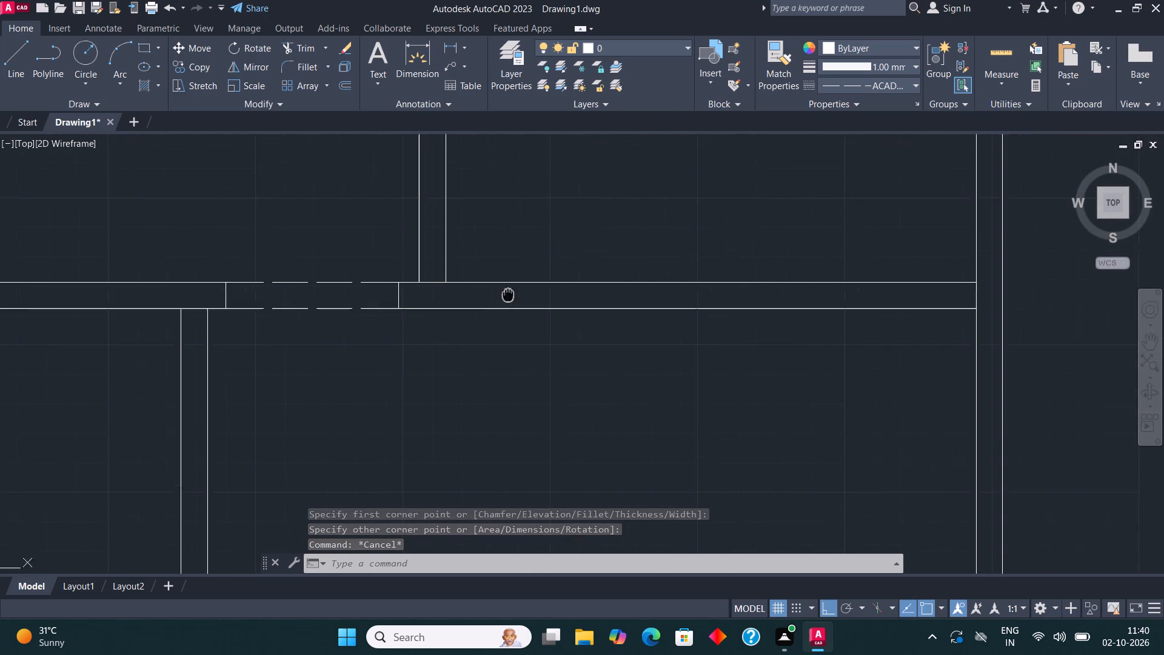
Draw a vertical jamb line across the horizontal wall, just right of the vertical wall that meets it from above.
middle_click_drag(502, 300, 452, 339)
scroll(452, 339, "up", 2)
left_click(18, 50)
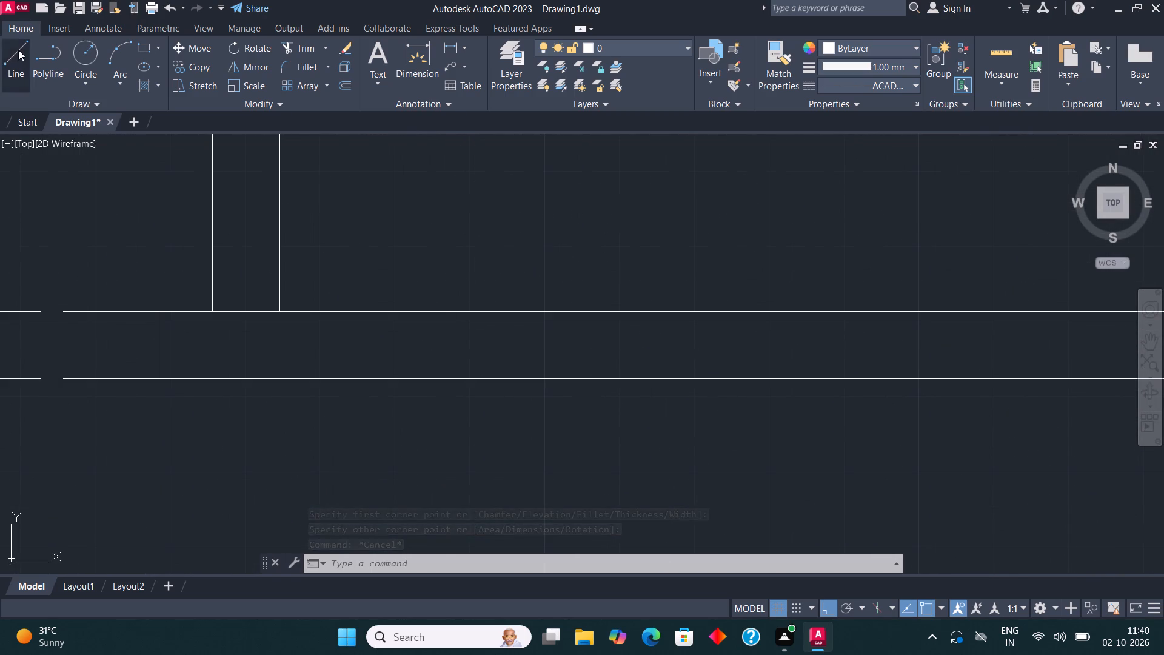
left_click(336, 312)
left_click(339, 378)
key("Escape")
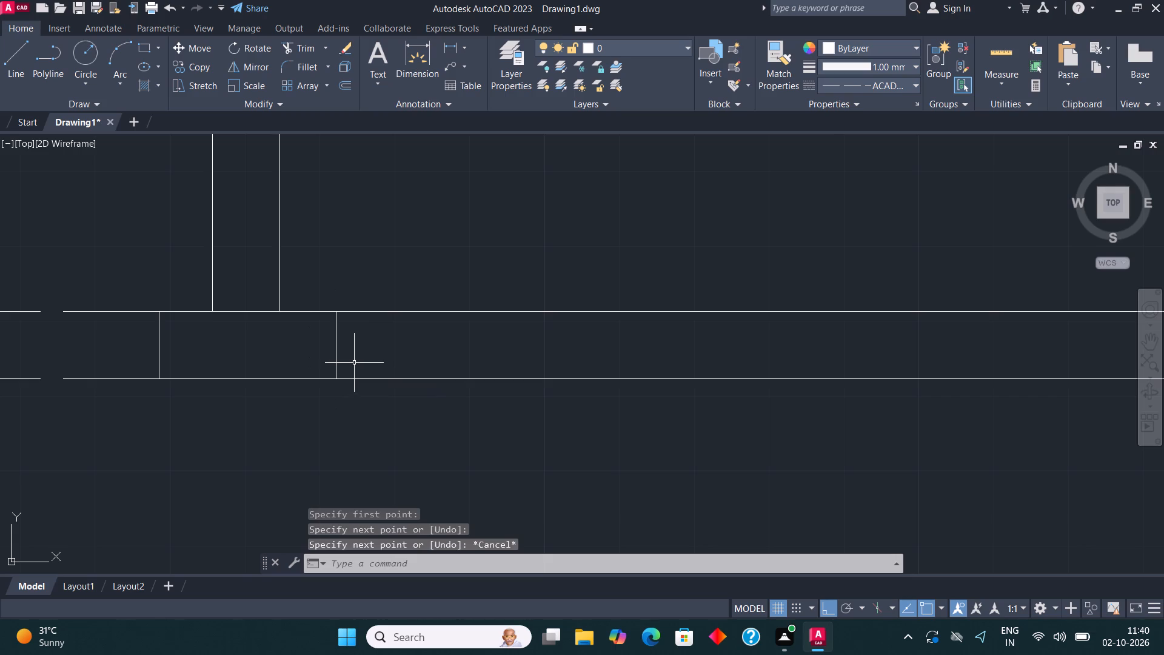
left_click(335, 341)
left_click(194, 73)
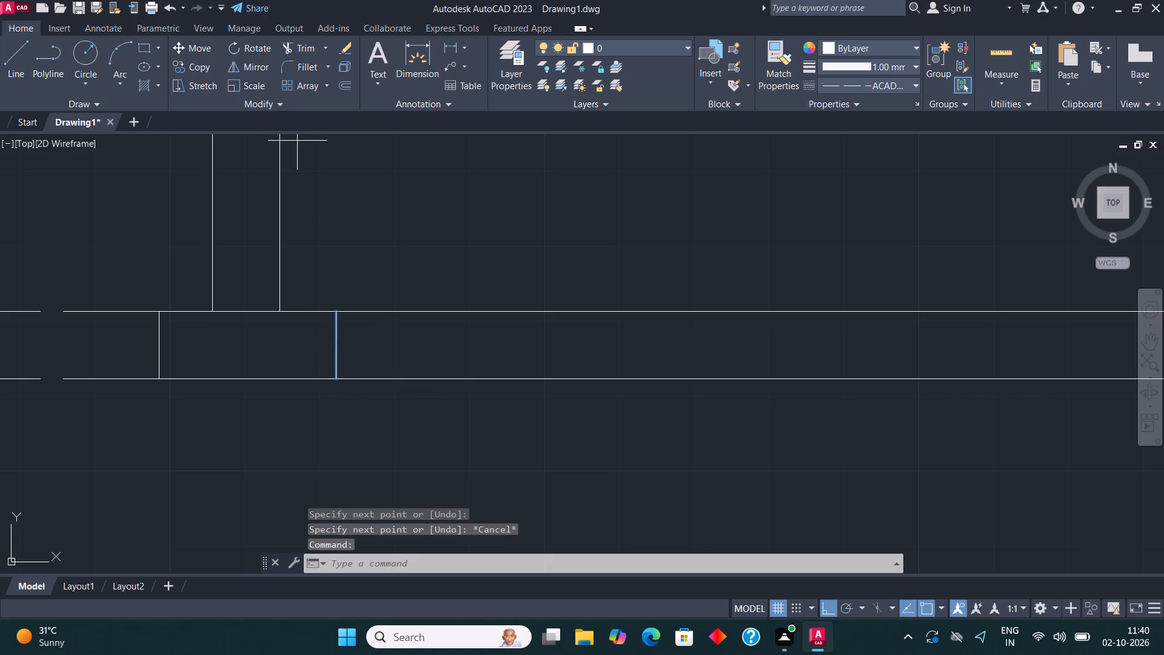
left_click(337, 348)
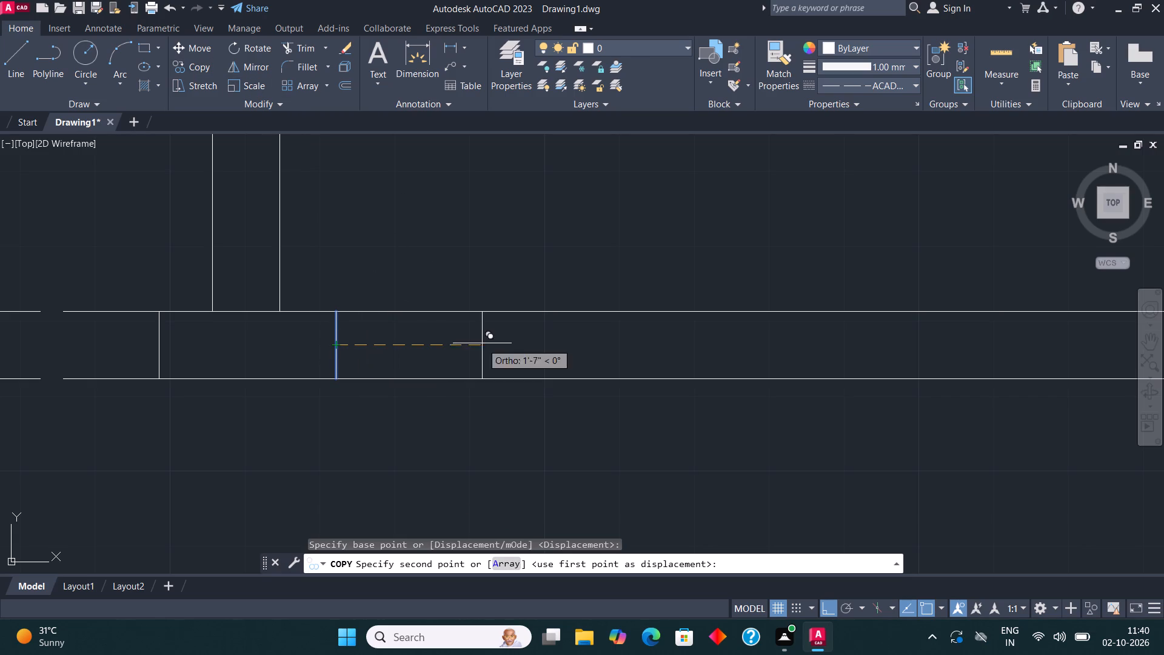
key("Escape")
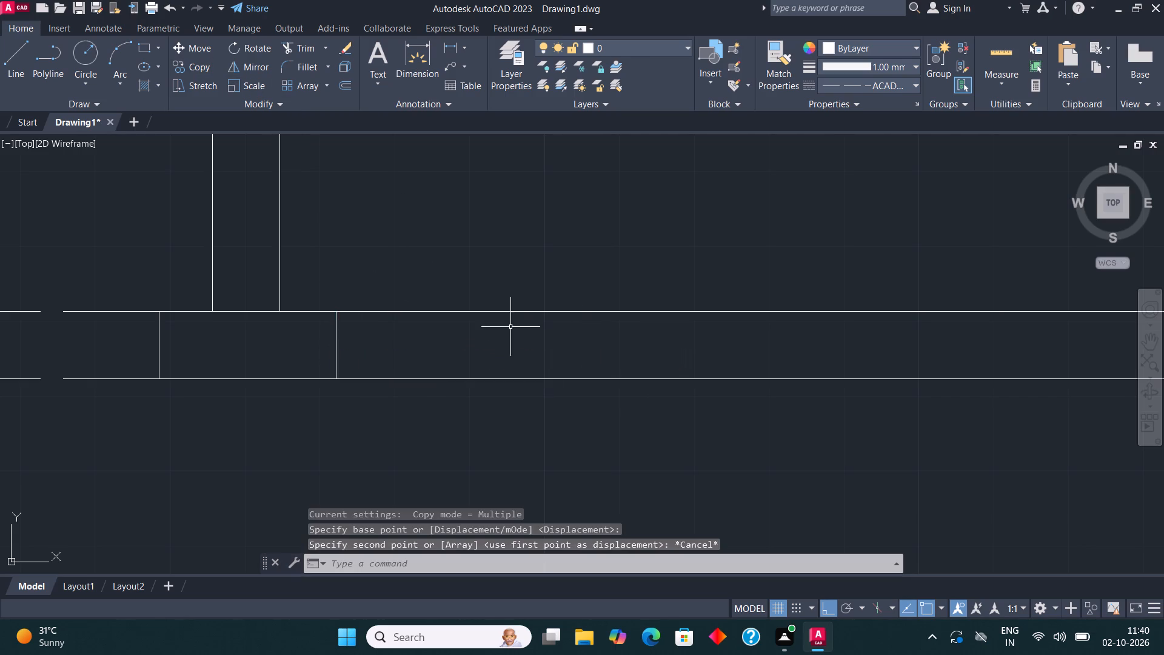
Make ByLayer the current linetype.
scroll(509, 326, "down", 3)
scroll(401, 332, "down", 1)
middle_click_drag(446, 364, 462, 321)
left_click(13, 58)
key("Escape")
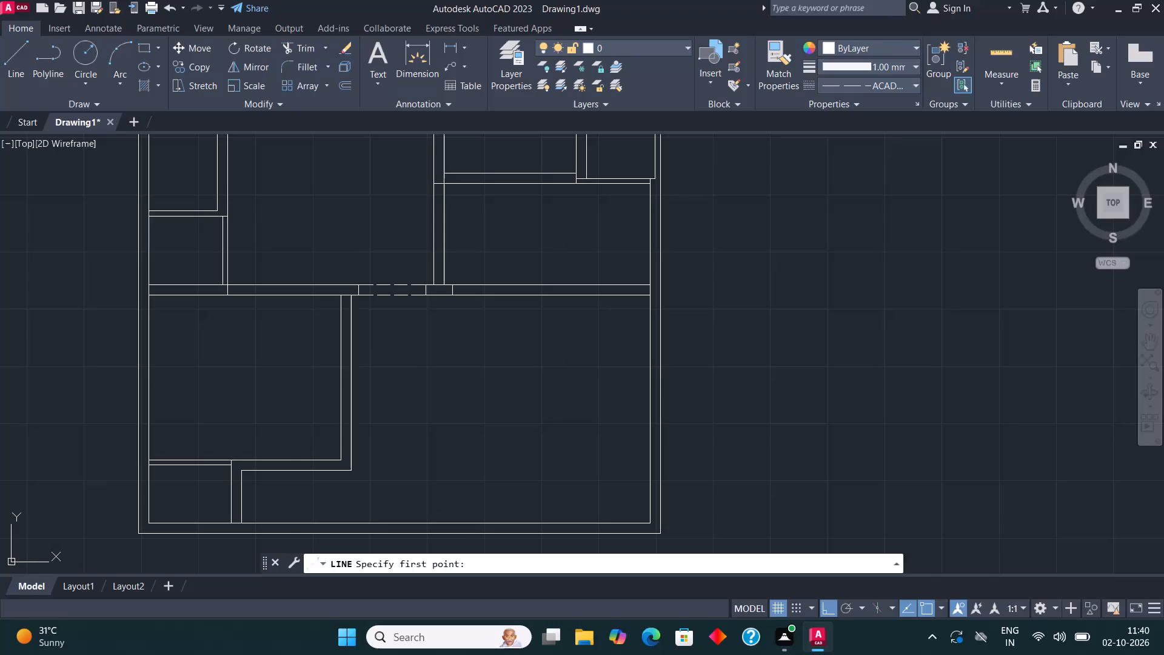
type("LIN")
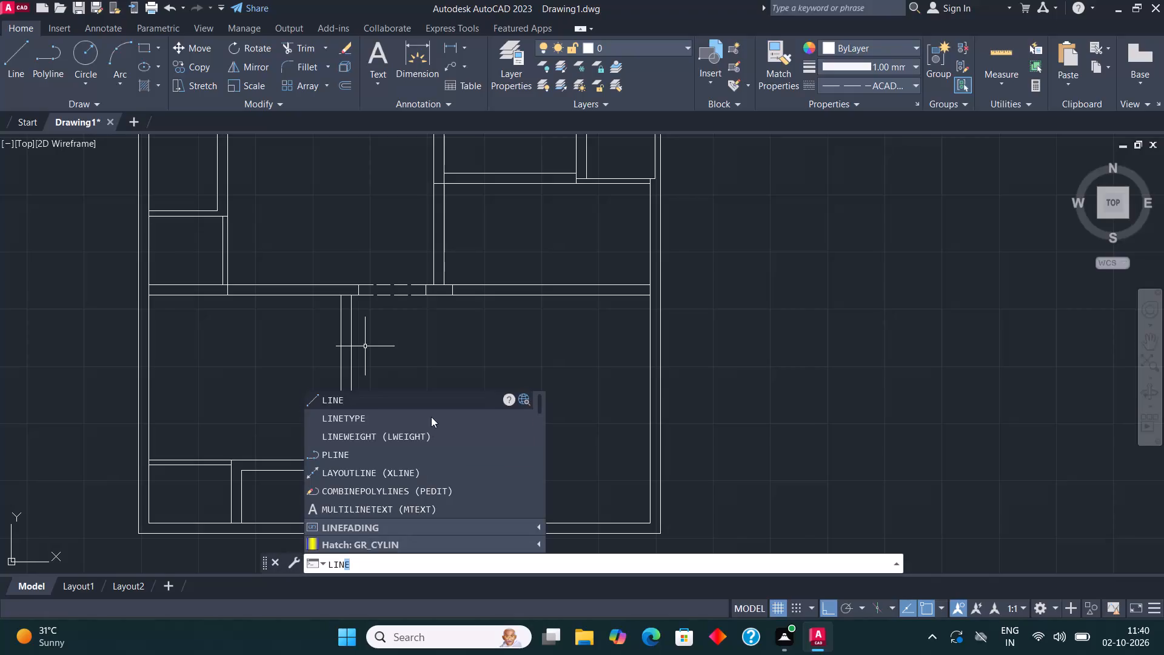
left_click(390, 422)
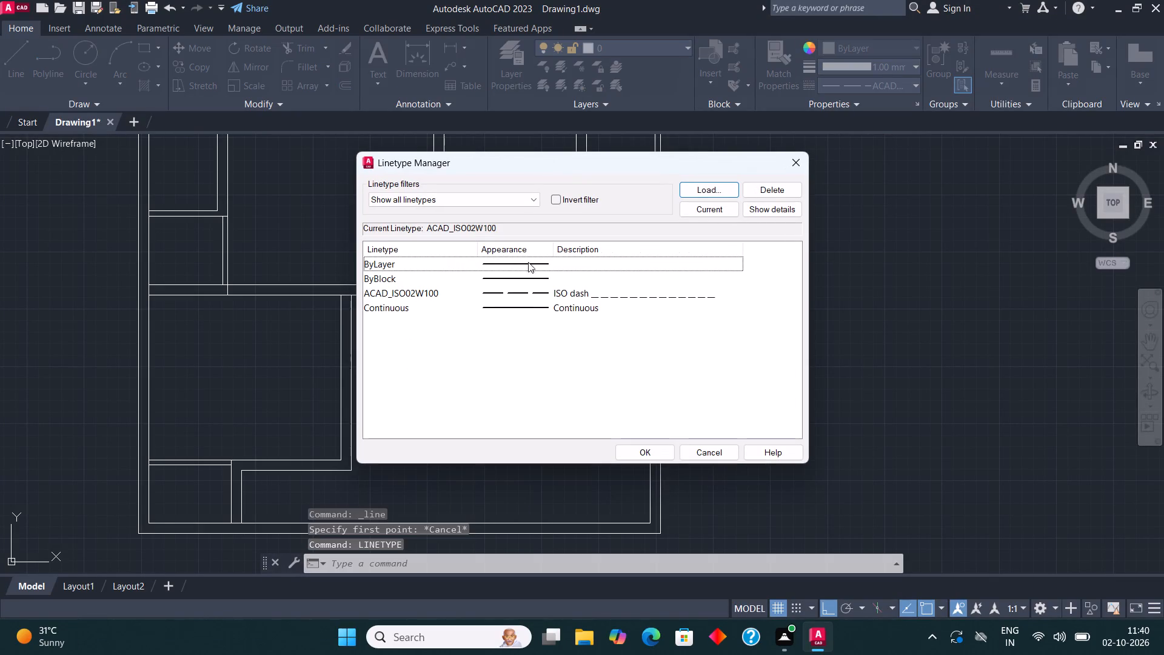
left_click(531, 258)
left_click(720, 209)
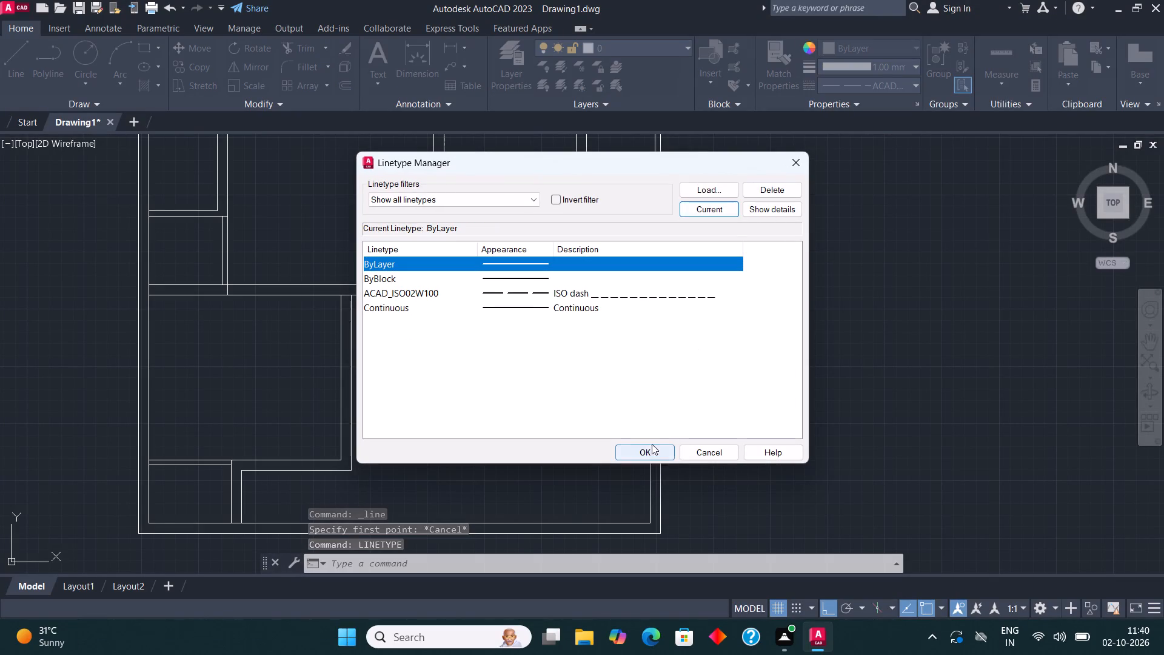
left_click(652, 446)
Draw a 6' by 6' three-sided outline below the dashed opening, from the lower-left room's outer wall corner back up to the horizontal wall.
left_click(17, 50)
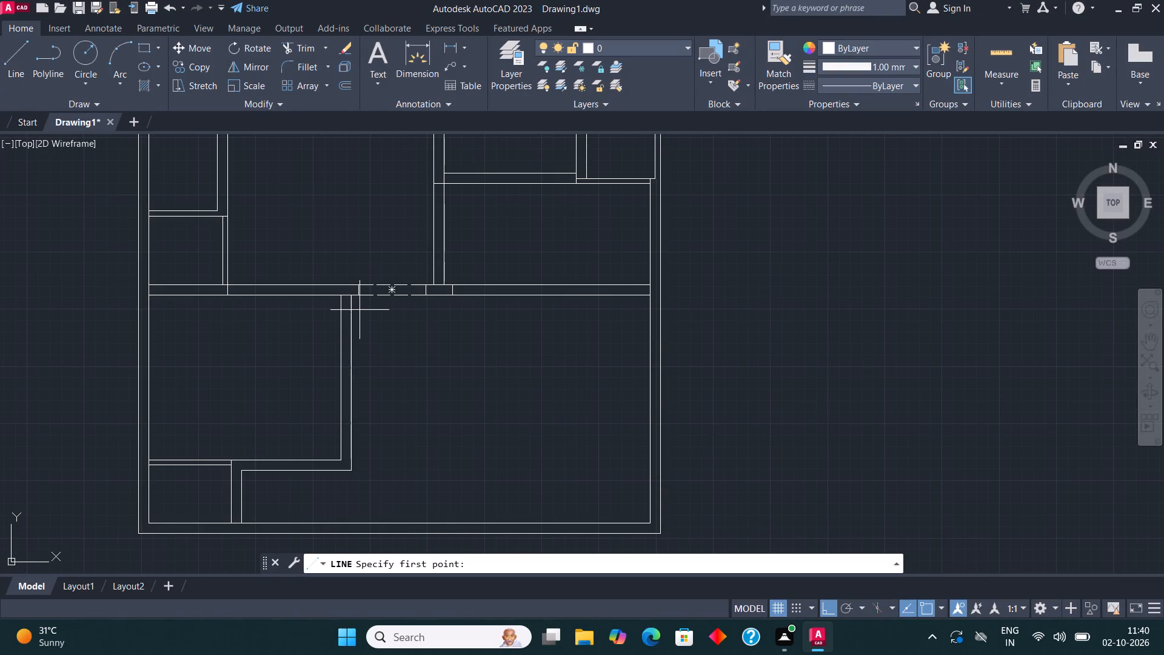
scroll(309, 326, "up", 1)
left_click(373, 276)
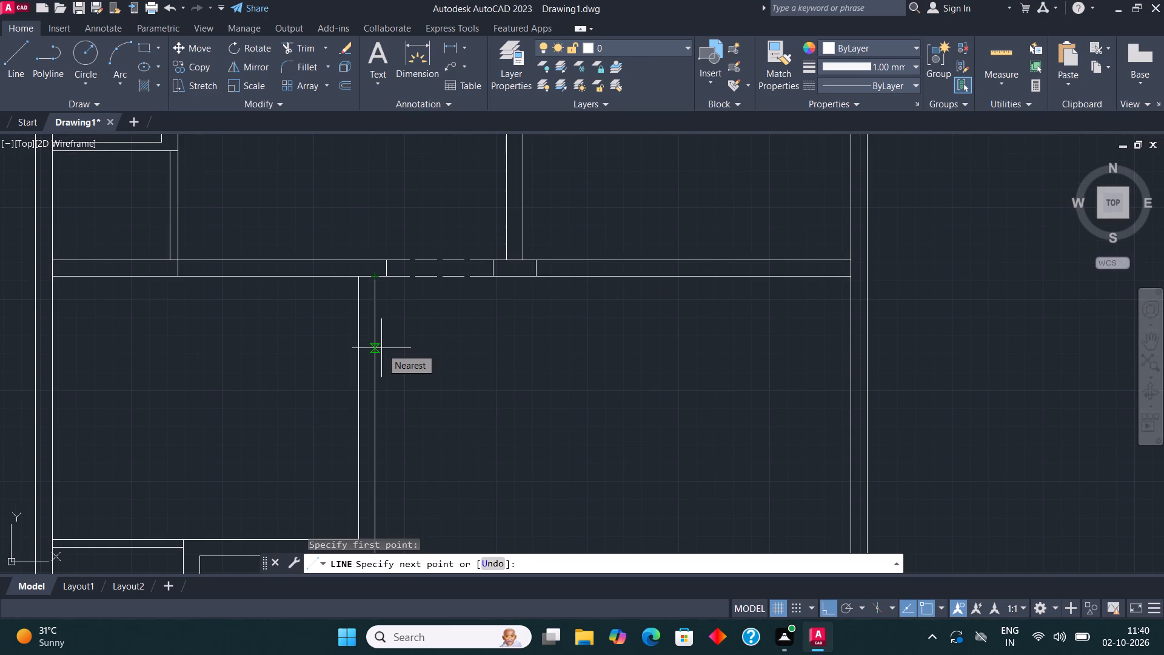
type("6'")
key("Return")
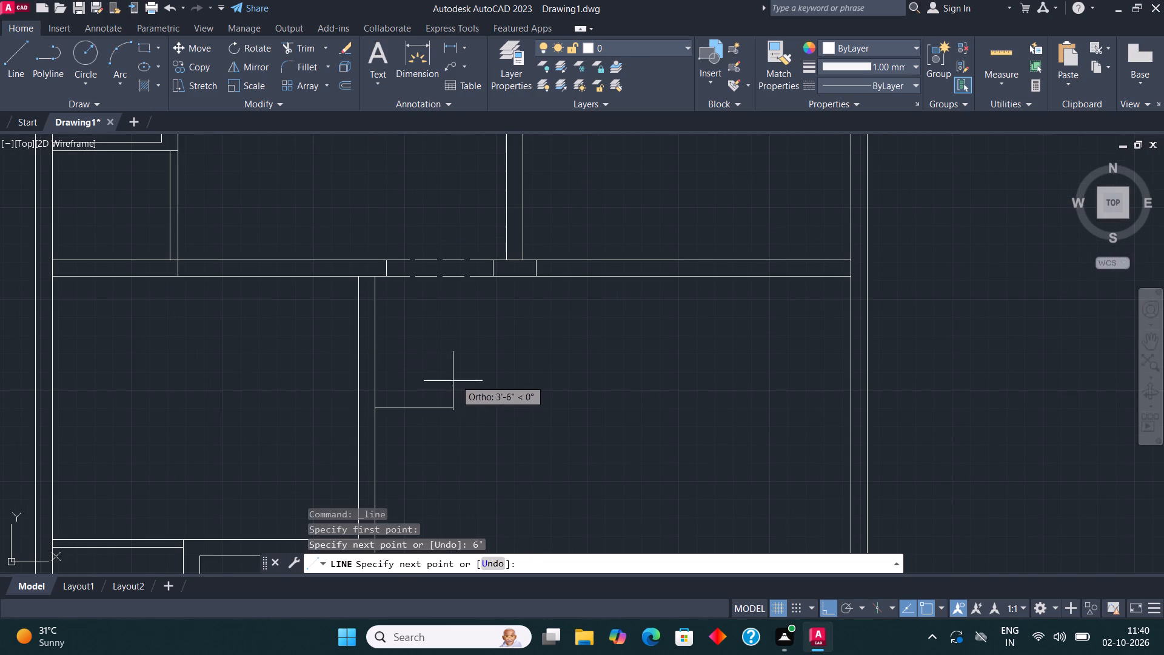
type("6'")
key("Return")
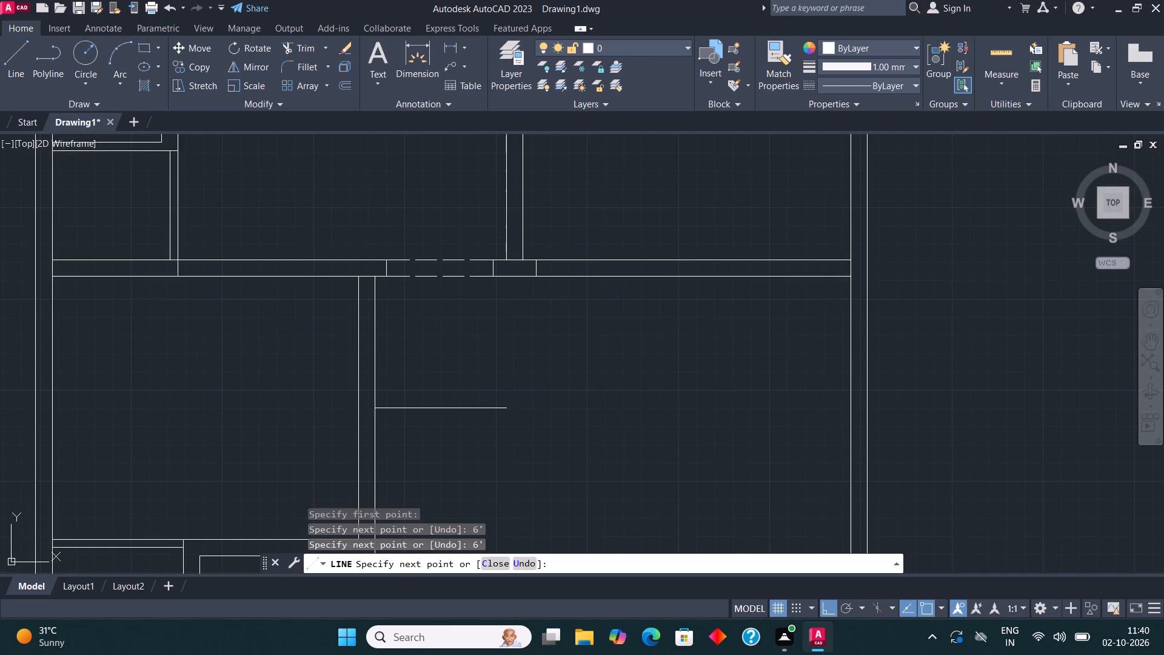
type("6'")
key("Return")
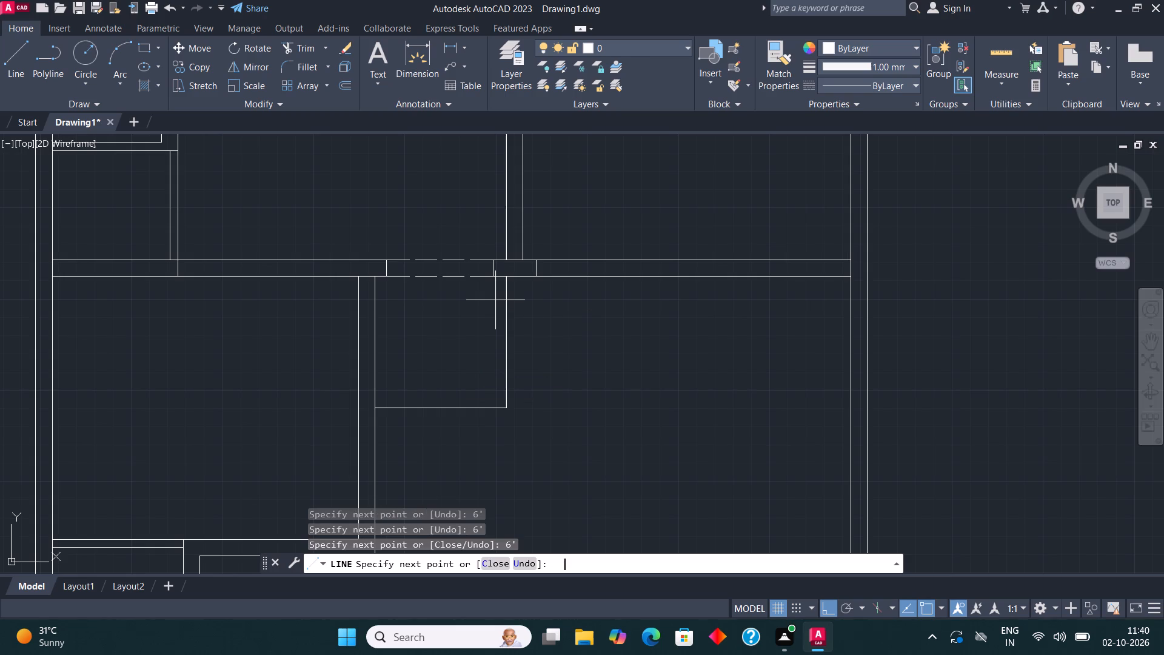
key("Escape")
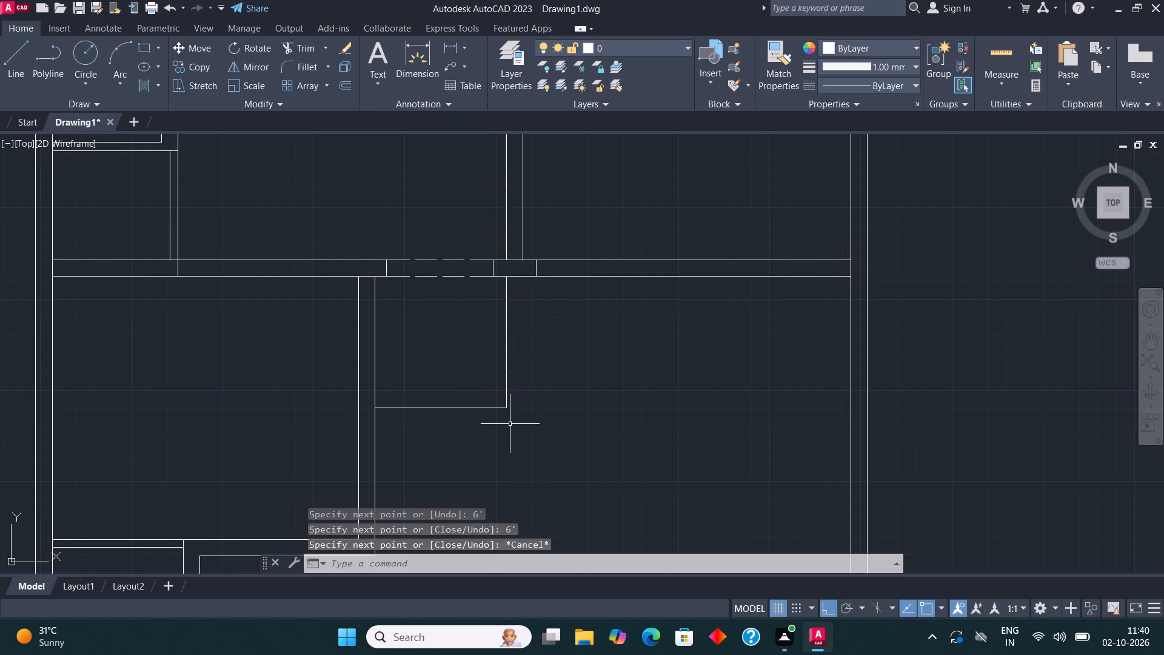
Offset the 6' outline's right and bottom lines 9" outward to form its wall thickness.
left_click(509, 424)
left_click(495, 388)
left_click(343, 87)
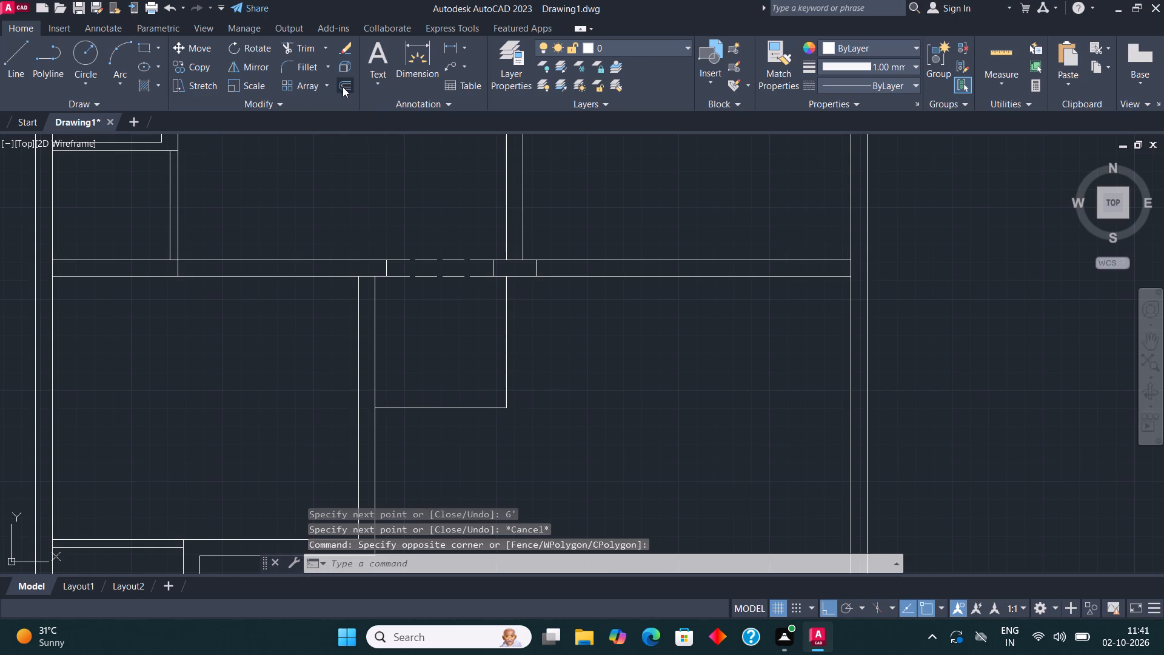
left_click(509, 335)
type("9\"")
key("Return")
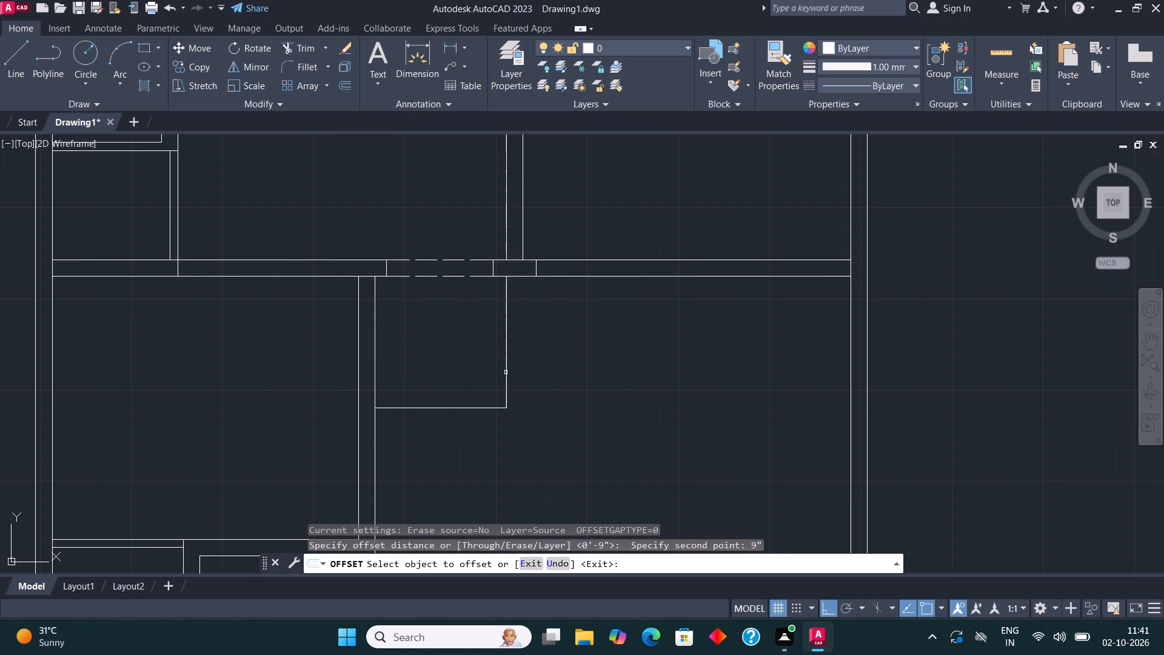
left_click(506, 374)
left_click(558, 363)
left_click(490, 409)
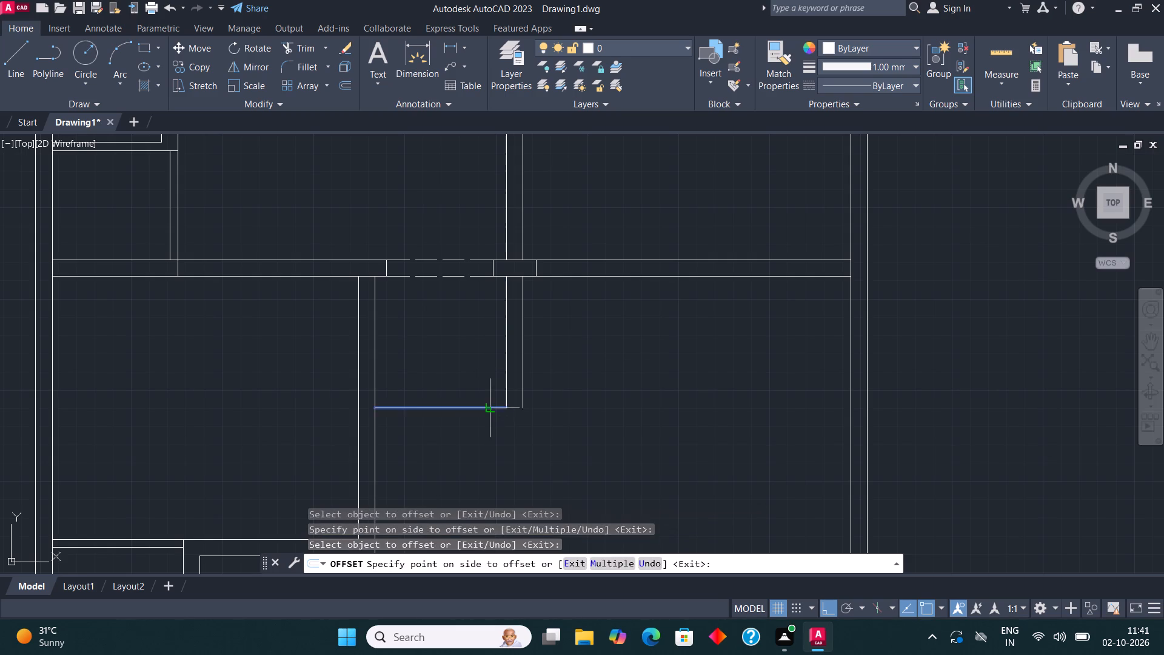
left_click(486, 440)
Fillet the two offset lines into a closed outer corner at the small room's lower right.
left_click(312, 64)
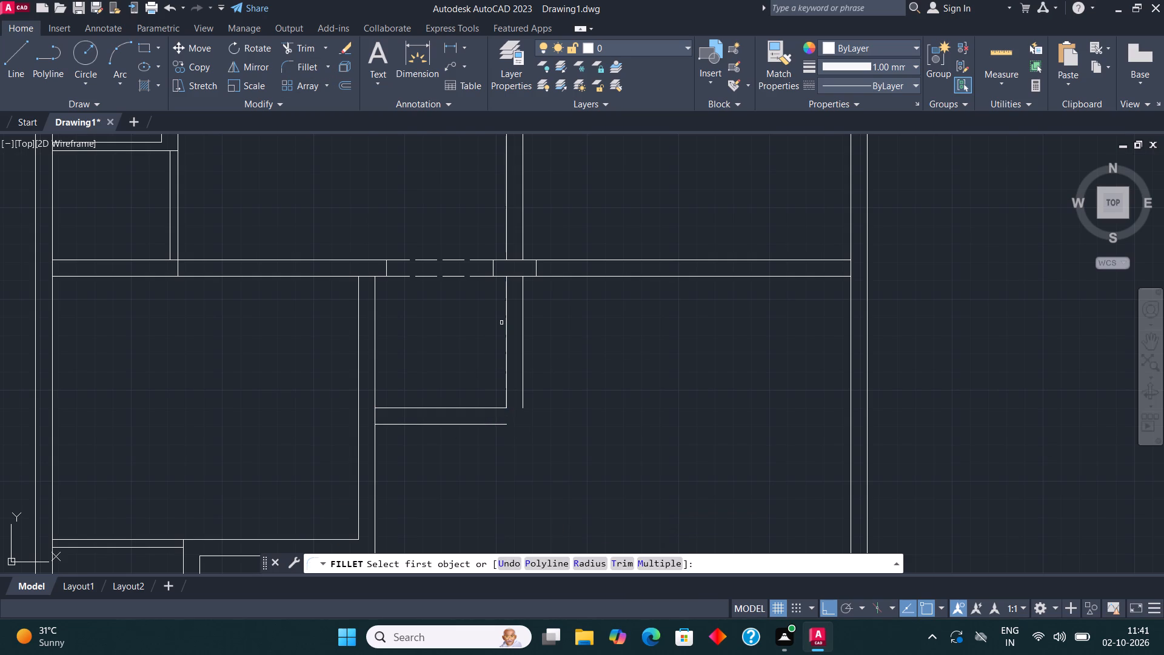
left_click(489, 425)
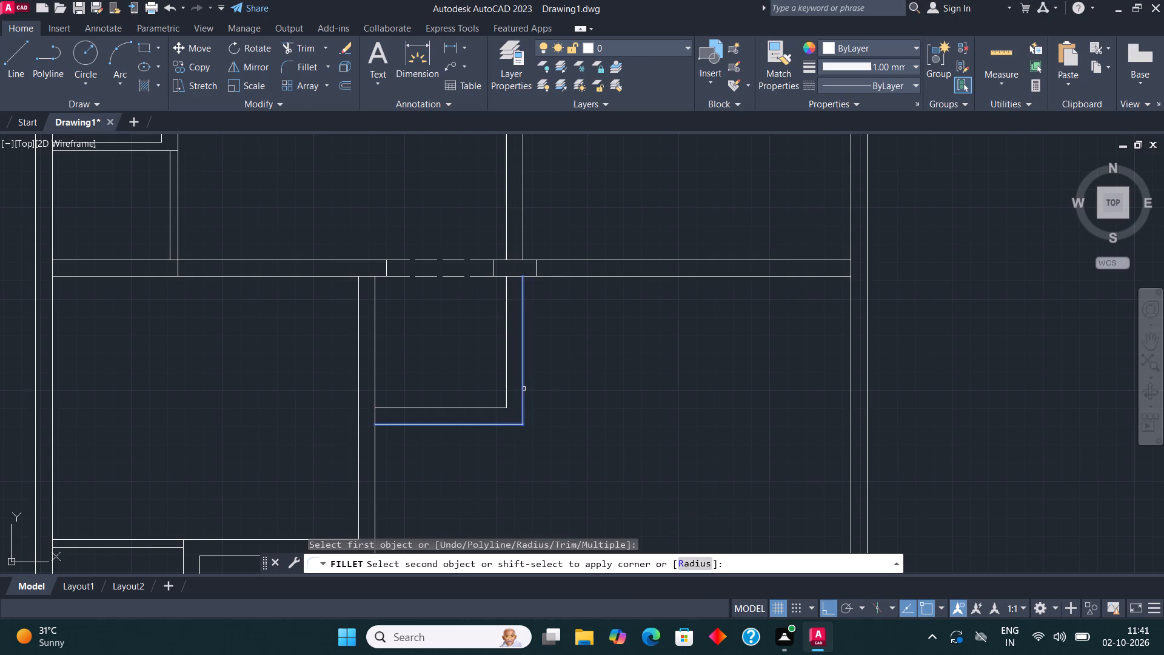
left_click(524, 389)
key("Escape")
Examine the new small room and the surrounding walls and open area of the plan.
middle_click_drag(501, 374, 462, 371)
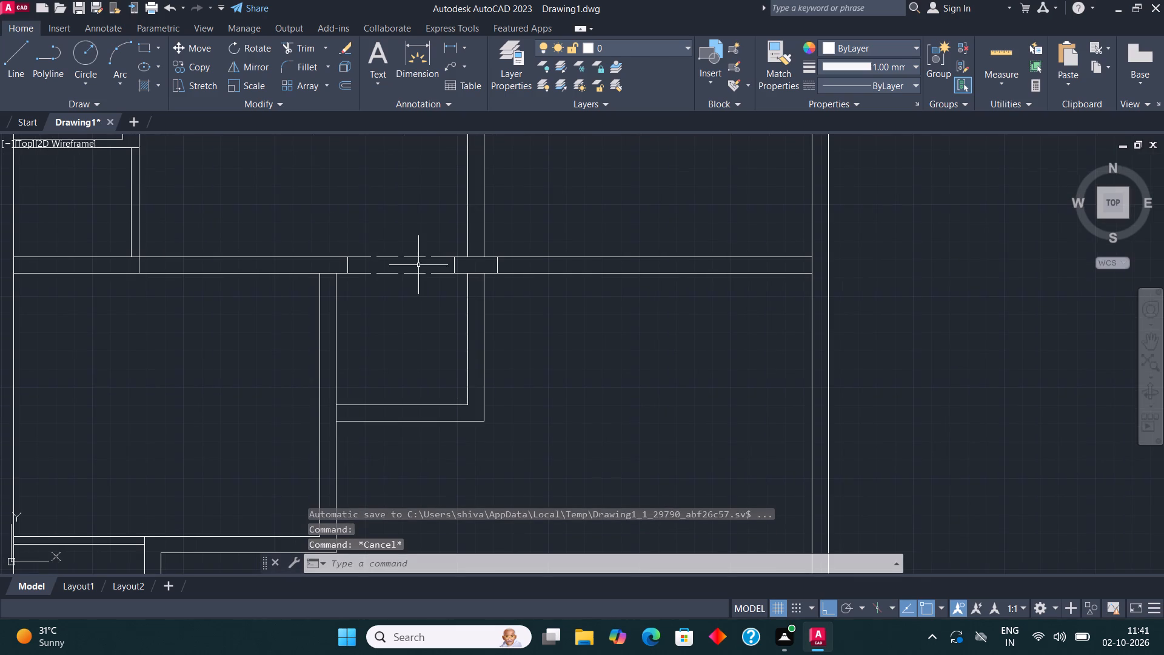
middle_click_drag(436, 388, 440, 368)
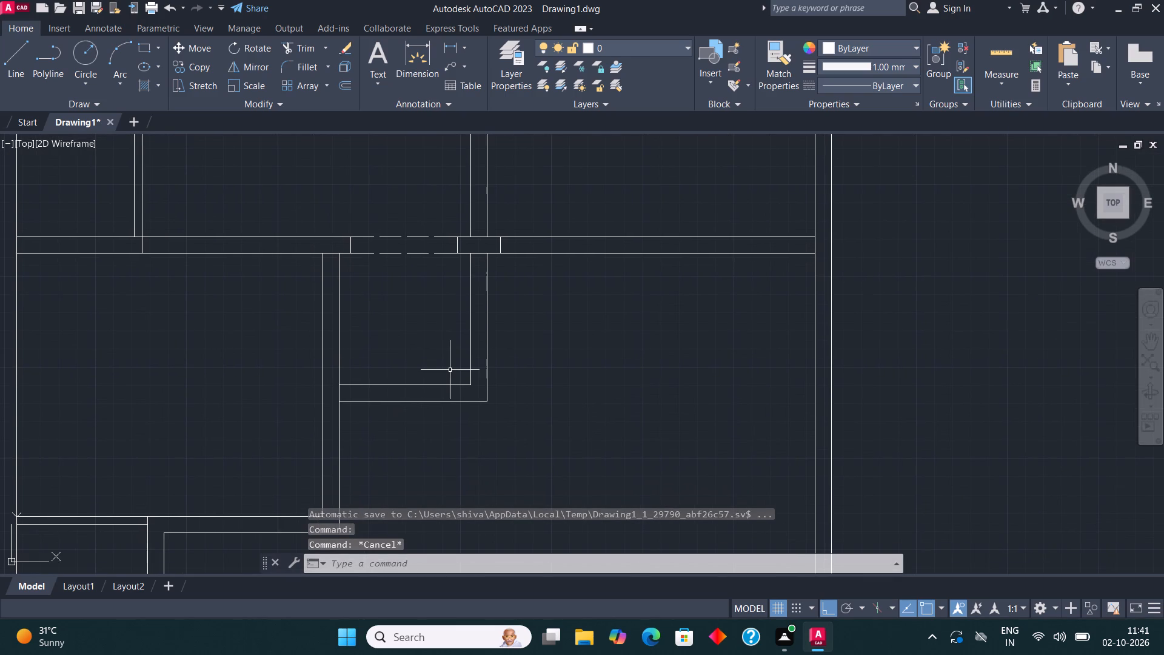
middle_click_drag(540, 363, 507, 397)
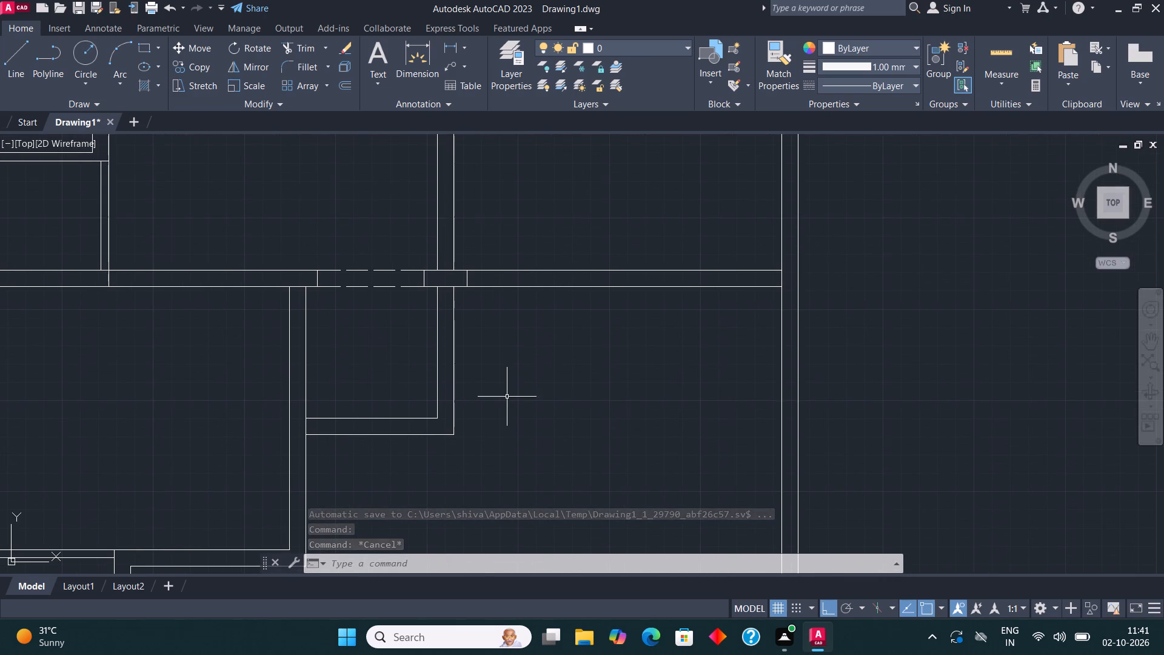
scroll(355, 462, "up", 1)
middle_click_drag(470, 360, 473, 365)
scroll(473, 365, "down", 1)
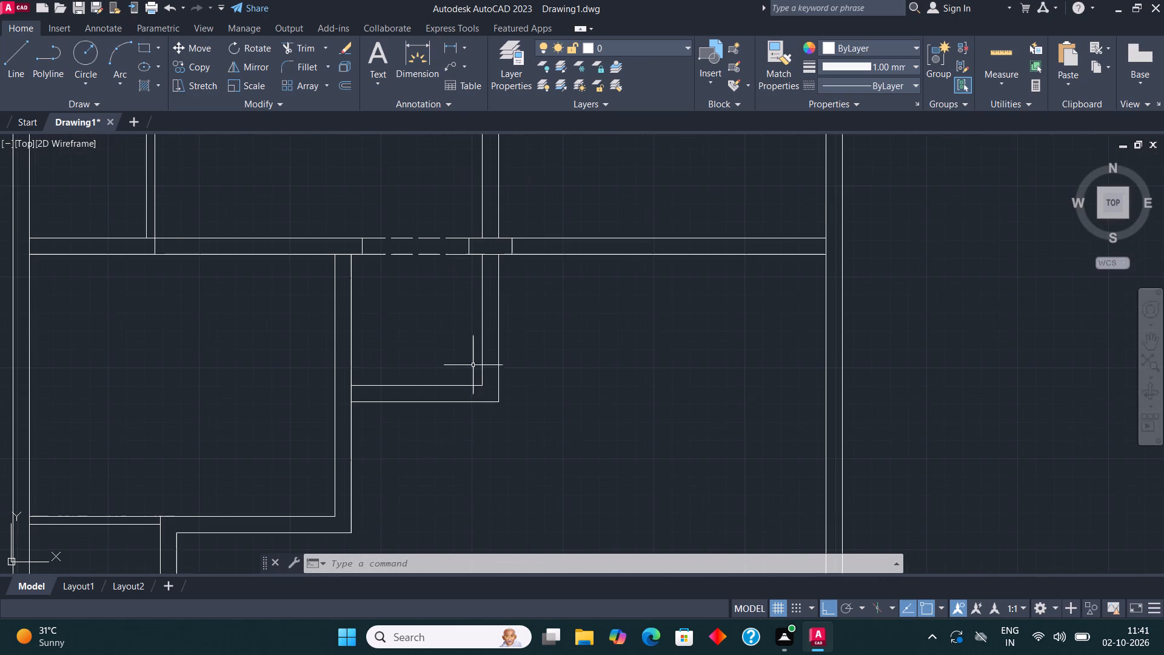
middle_click_drag(609, 258, 505, 340)
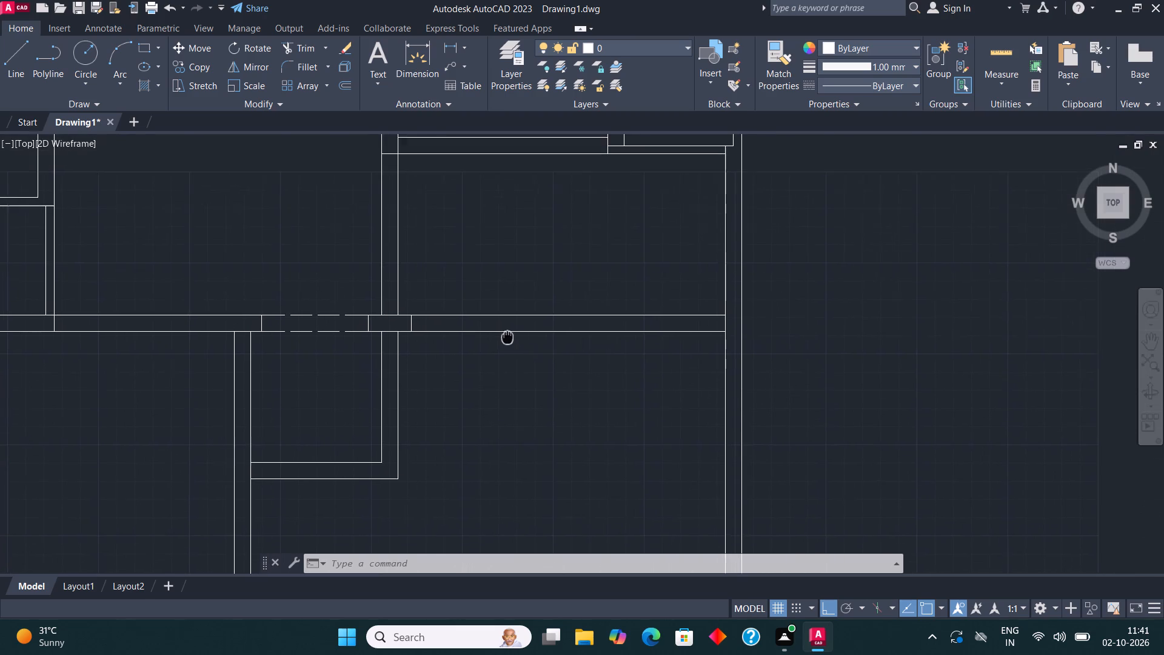
middle_click_drag(505, 340, 503, 342)
scroll(494, 325, "down", 1)
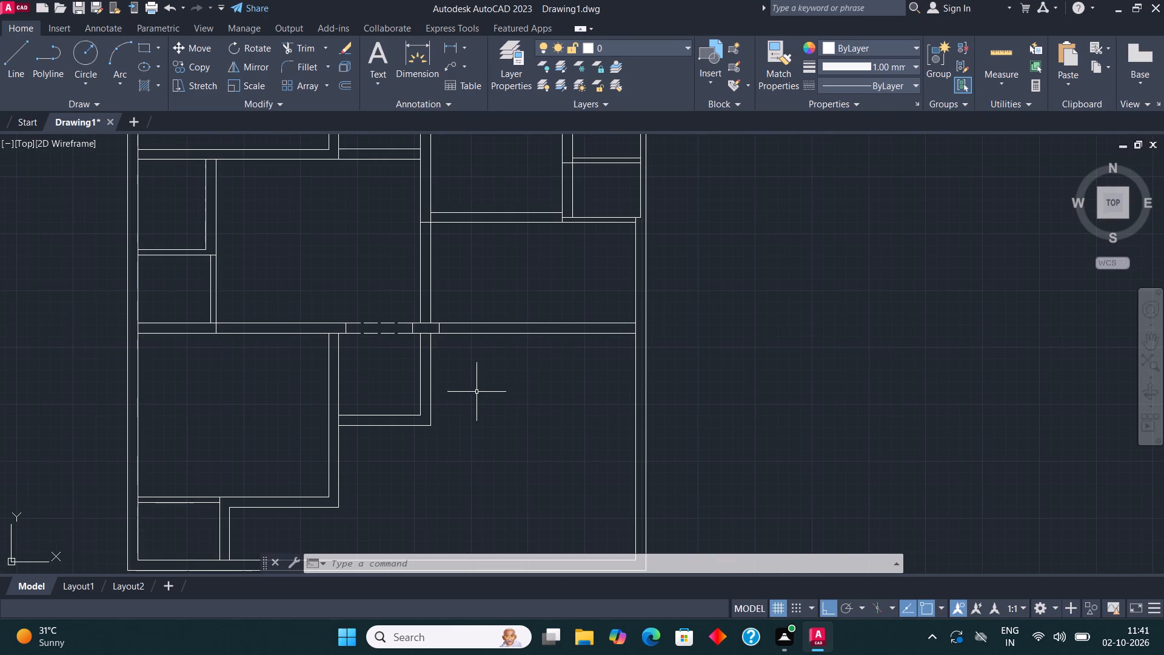
scroll(461, 406, "down", 2)
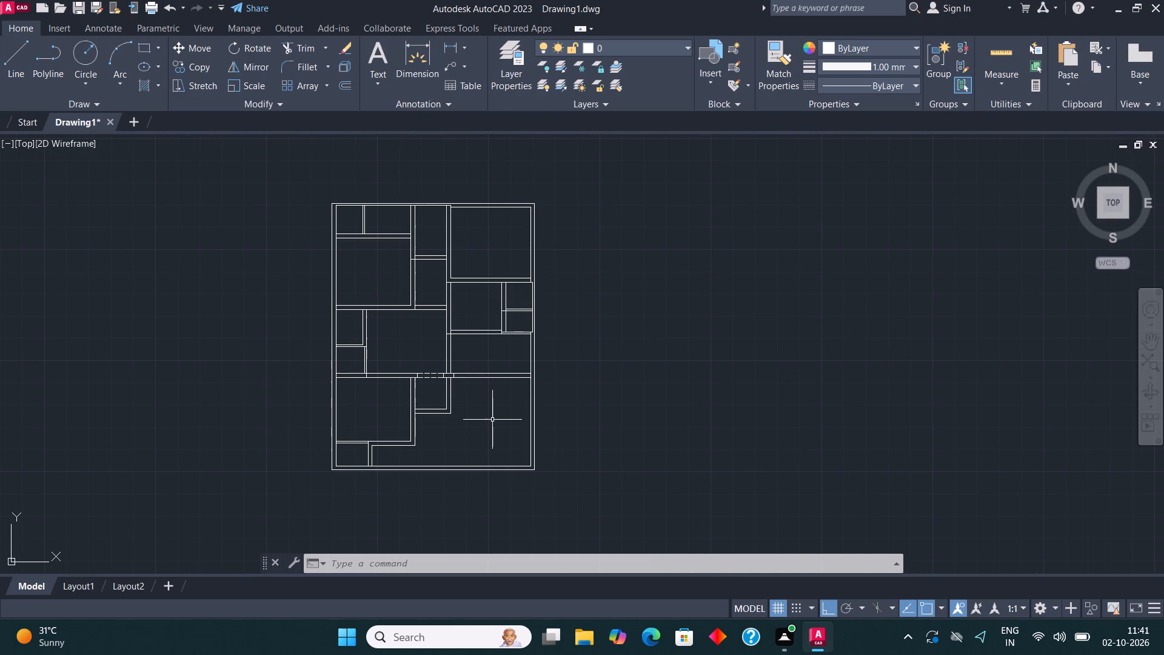
Draw a horizontal line from the lower-left room's outer lower-right corner to the inner face of the building's right wall.
left_click(9, 56)
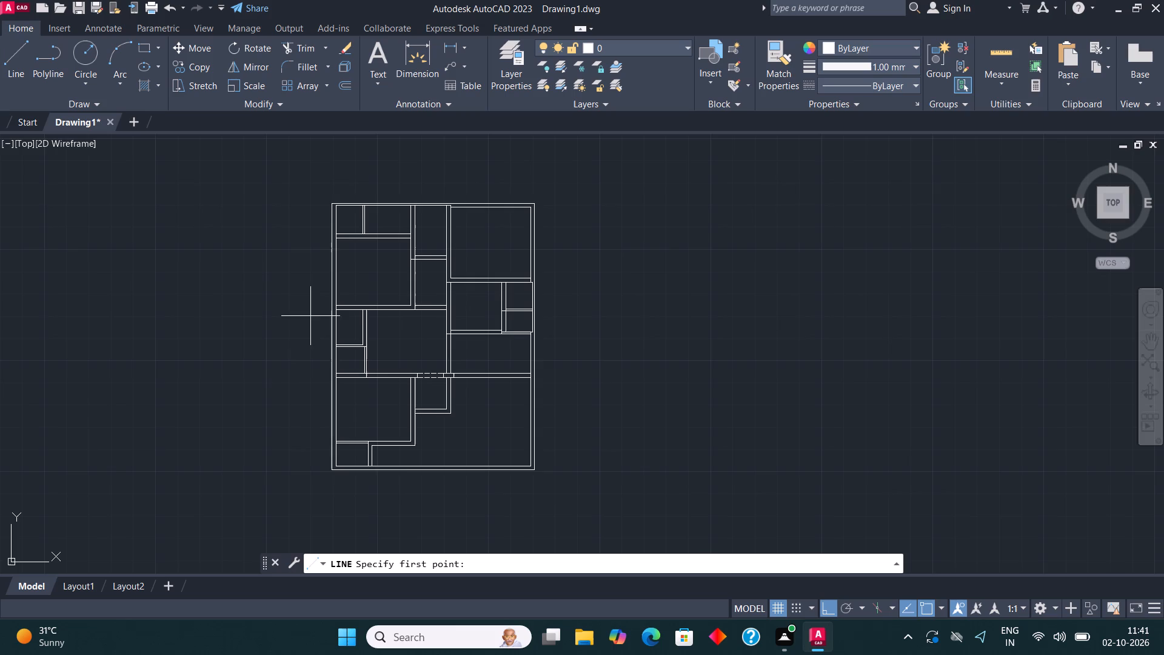
scroll(430, 472, "up", 1)
left_click(404, 432)
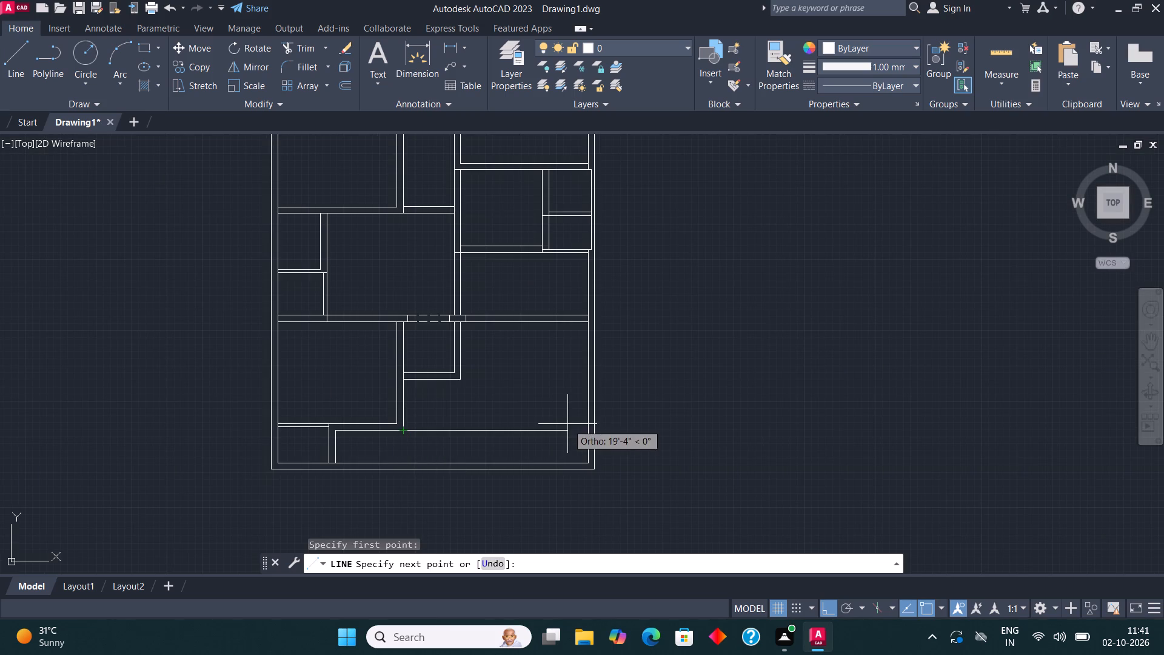
left_click(589, 429)
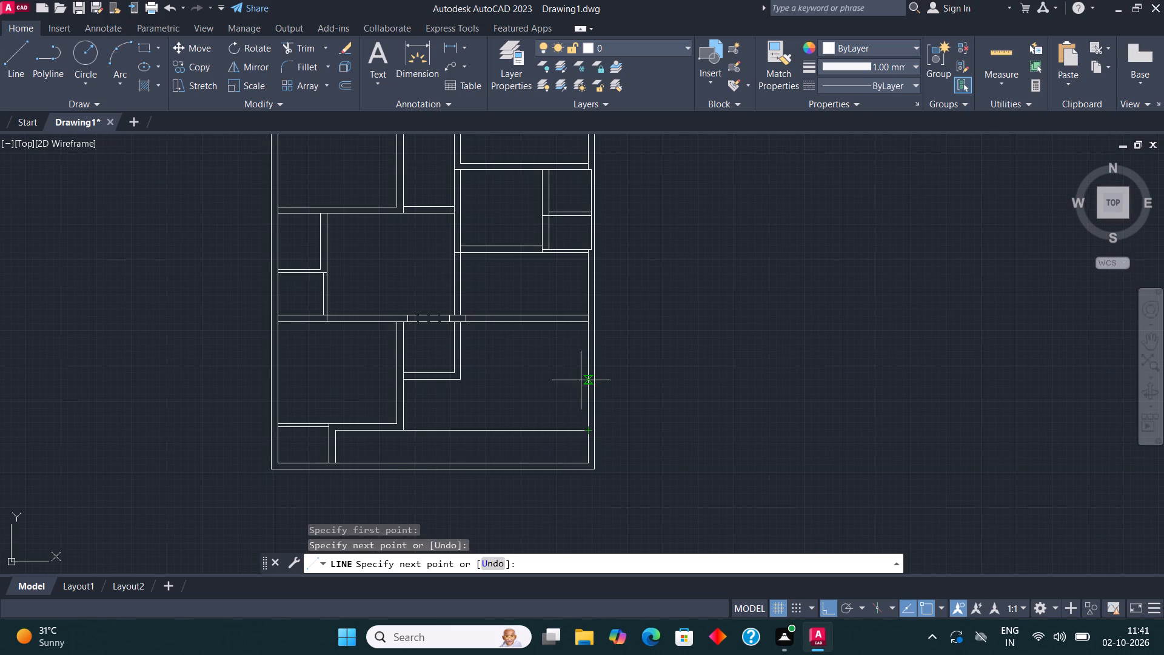
key("Escape")
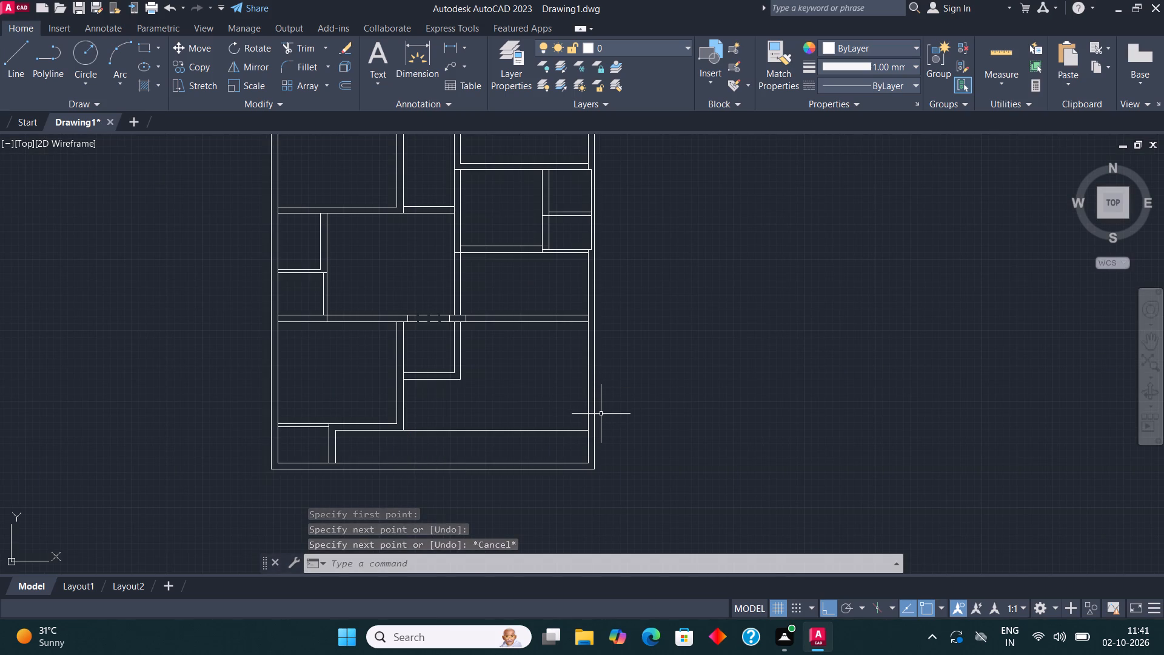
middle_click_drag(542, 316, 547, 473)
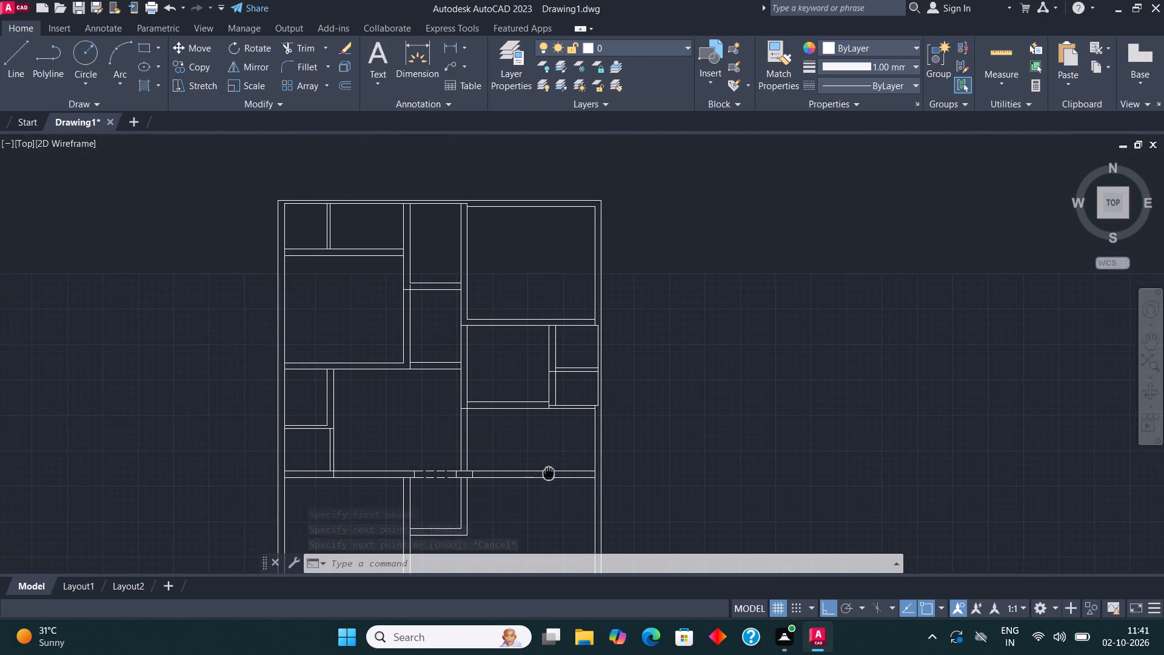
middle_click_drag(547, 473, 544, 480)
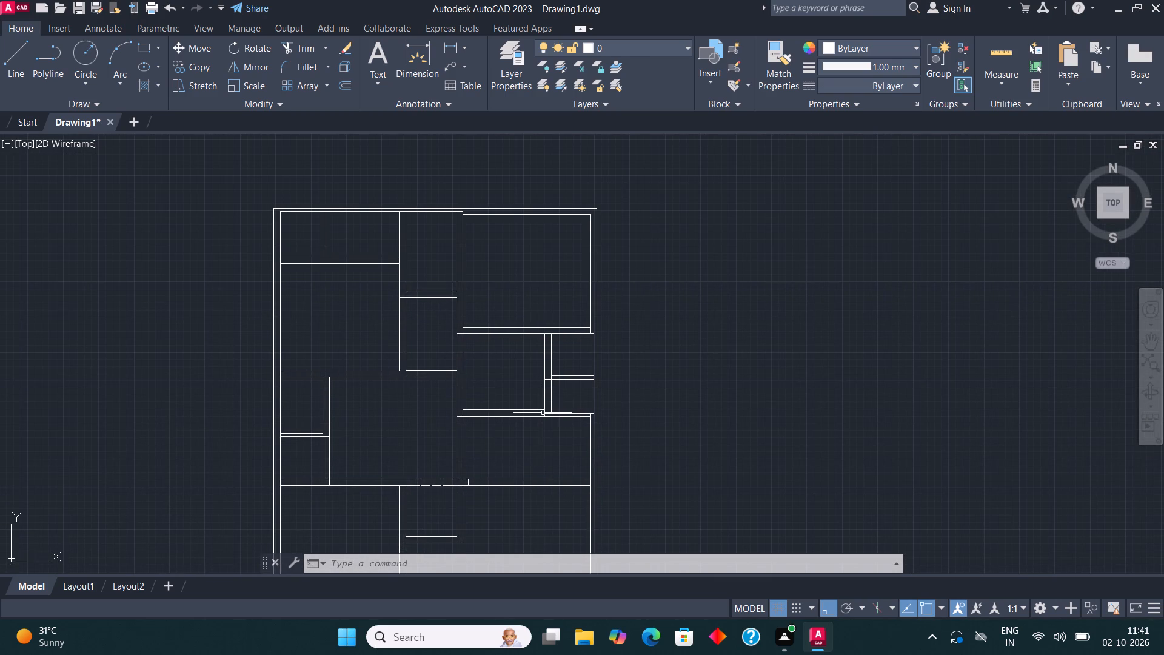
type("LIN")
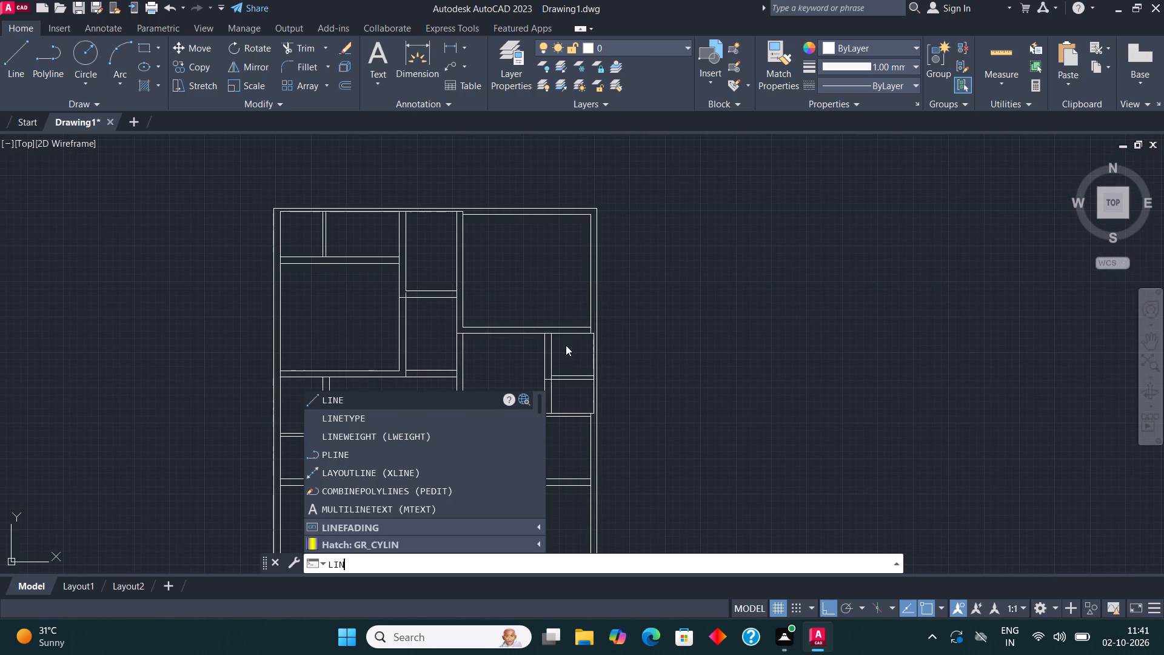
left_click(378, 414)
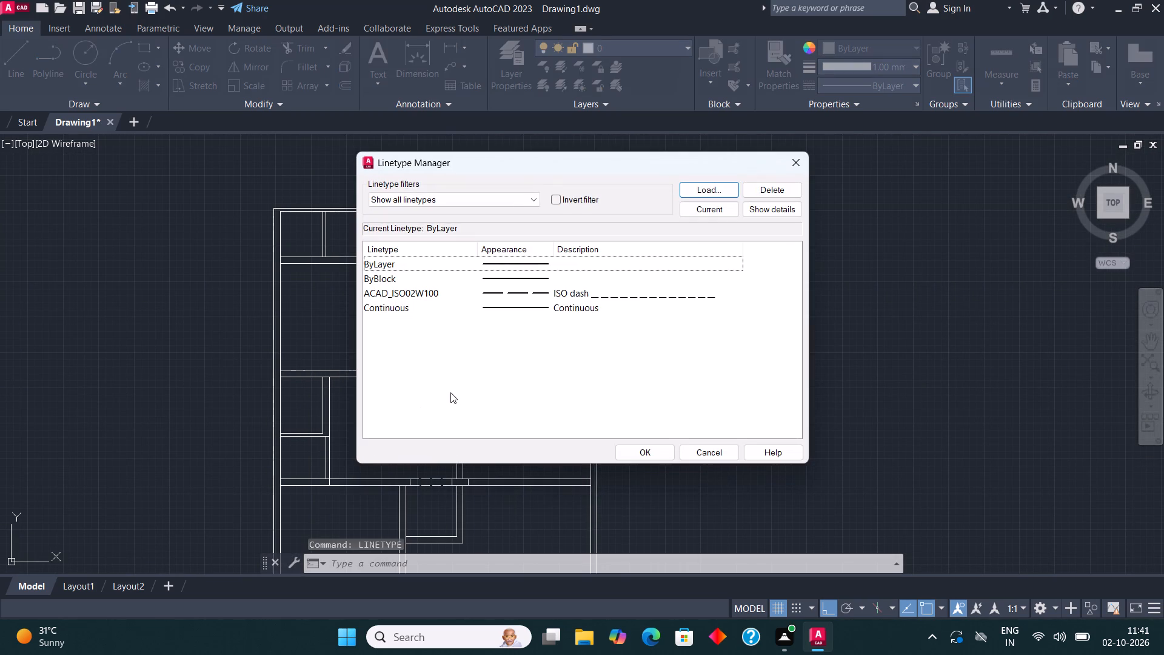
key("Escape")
Open the tool palettes and place one Door - Imperial block in the empty space beside the floor plan.
key("t")
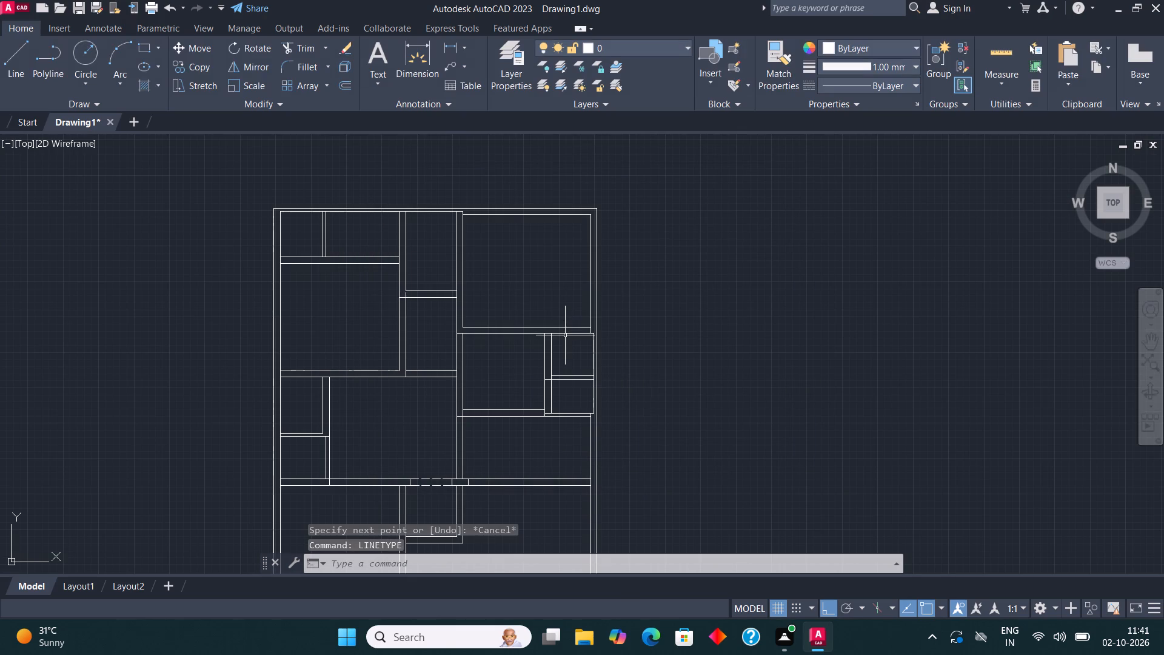
key("o")
key("o")
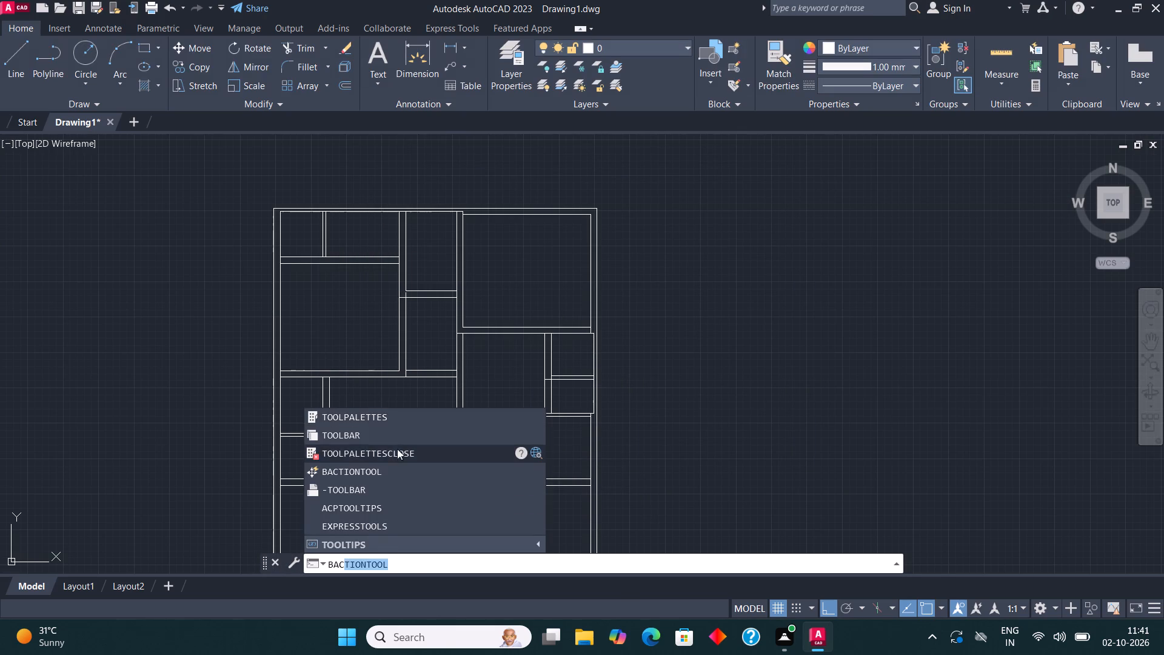
left_click(398, 418)
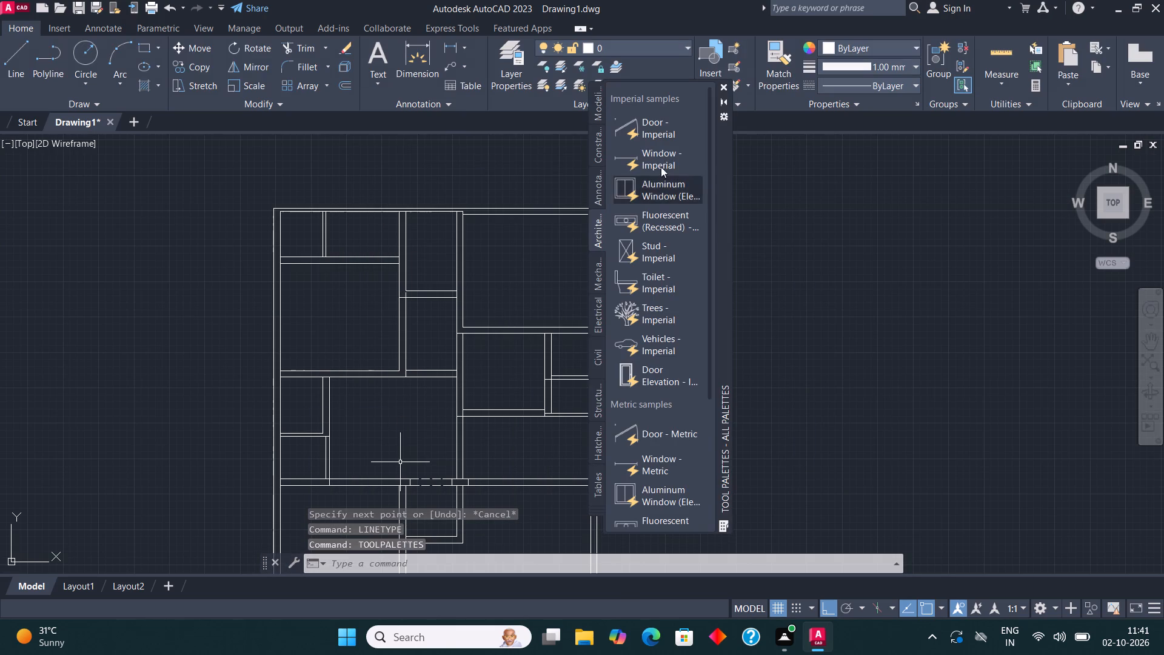
left_click(657, 136)
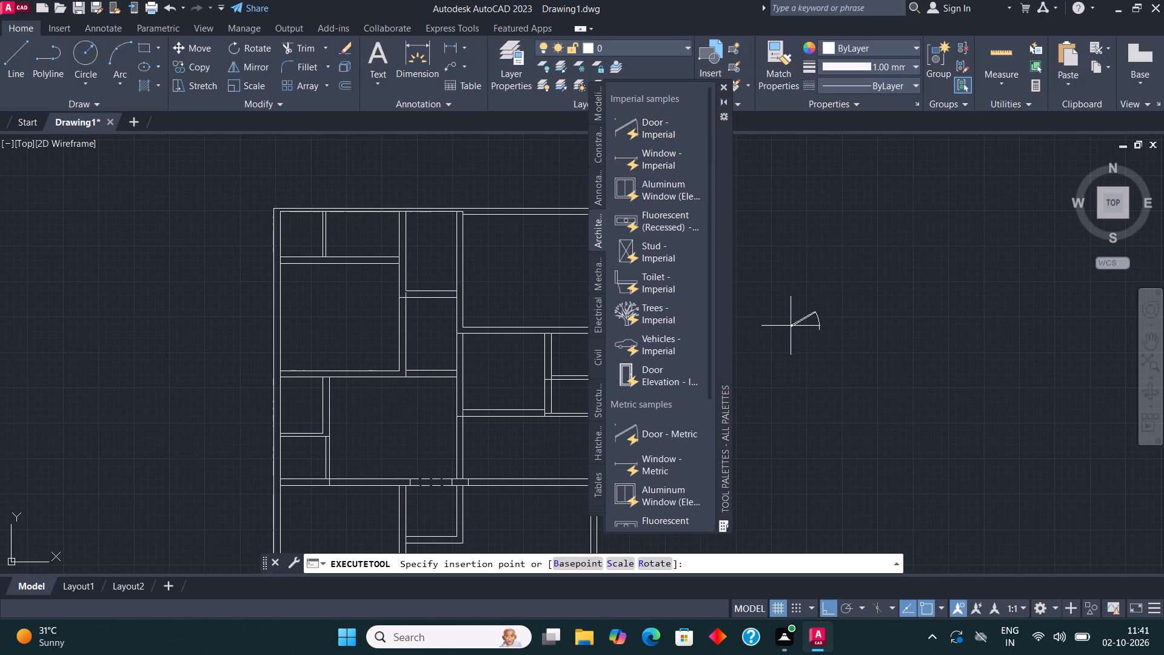
left_click(783, 325)
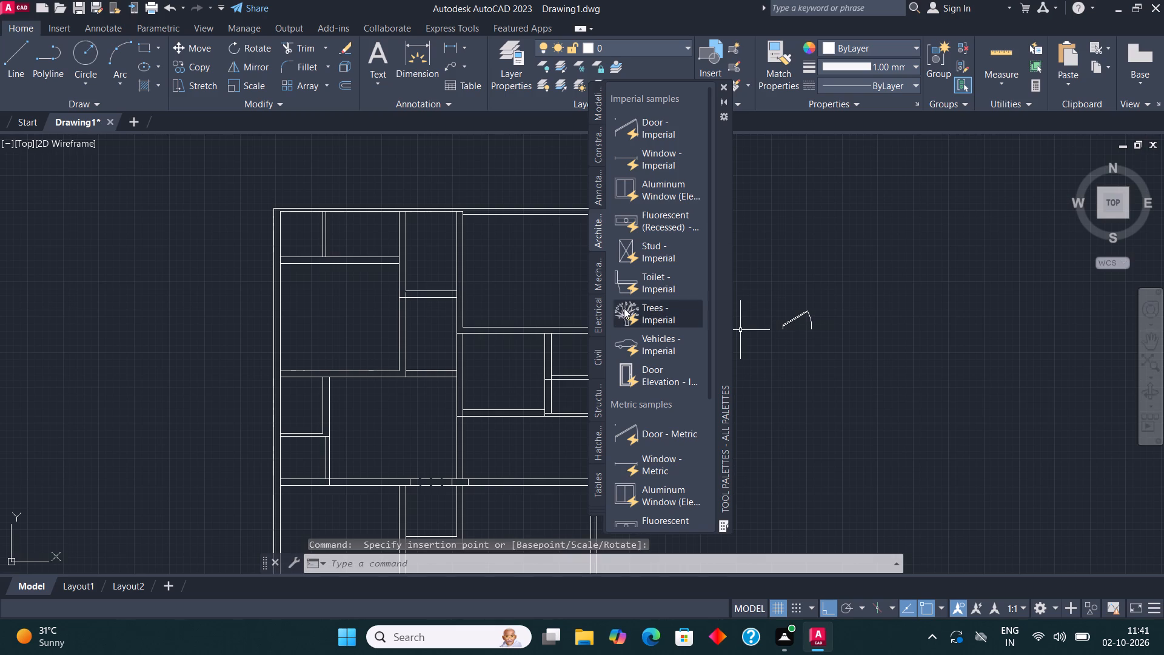
Place the Toilet - Imperial and Vehicles - Imperial blocks near the door outside the plan, and close the tool palettes.
left_click(640, 278)
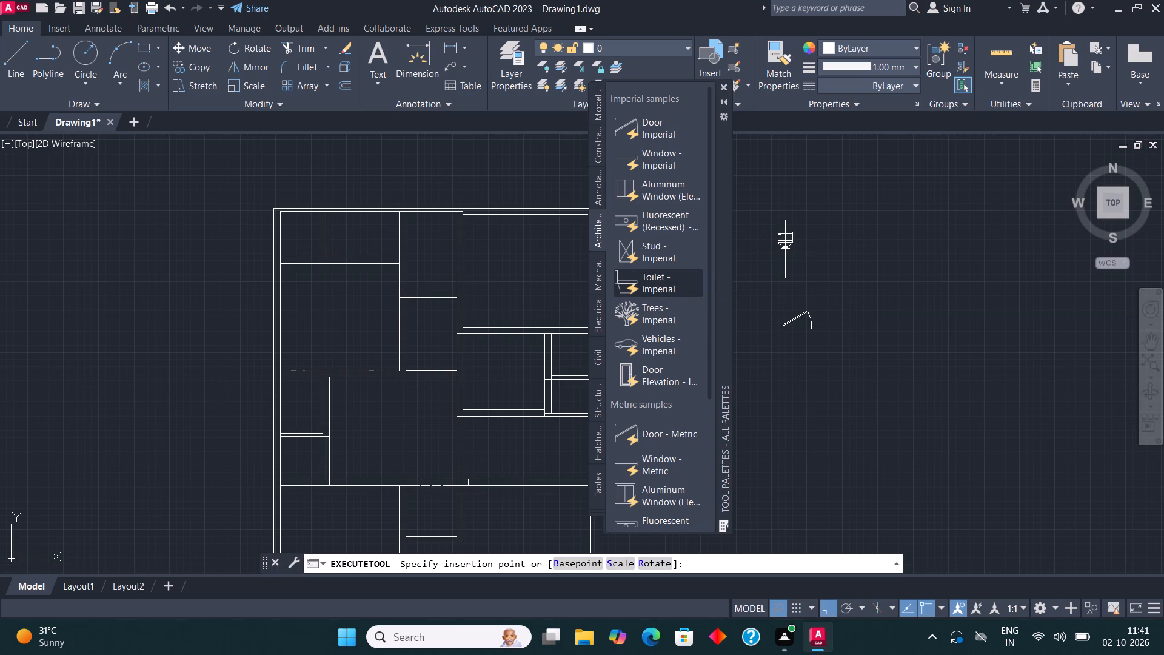
left_click(785, 249)
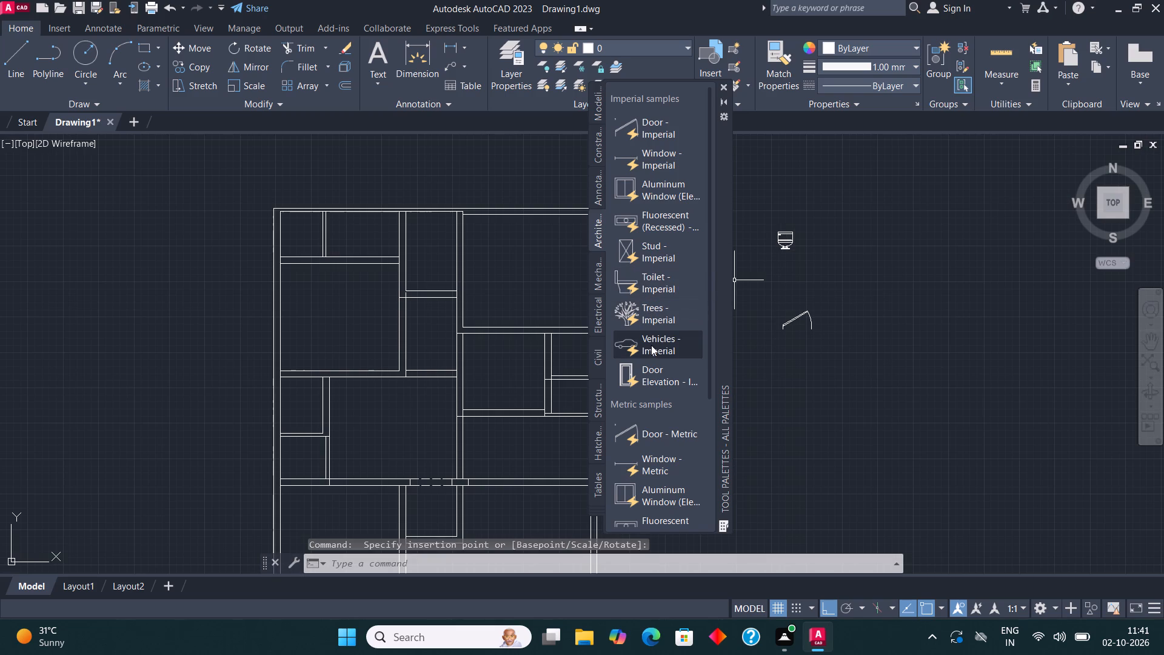
left_click(651, 345)
left_click(863, 270)
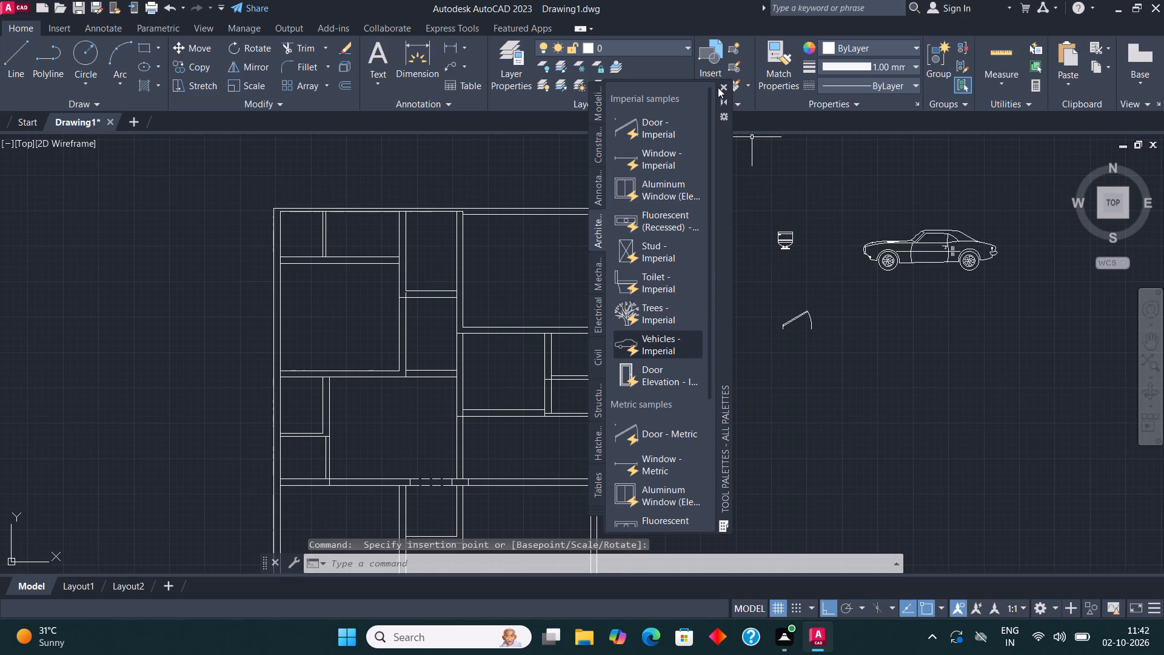
left_click(722, 85)
Switch the toilet block from its front view to its plan view.
middle_click_drag(903, 295, 811, 309)
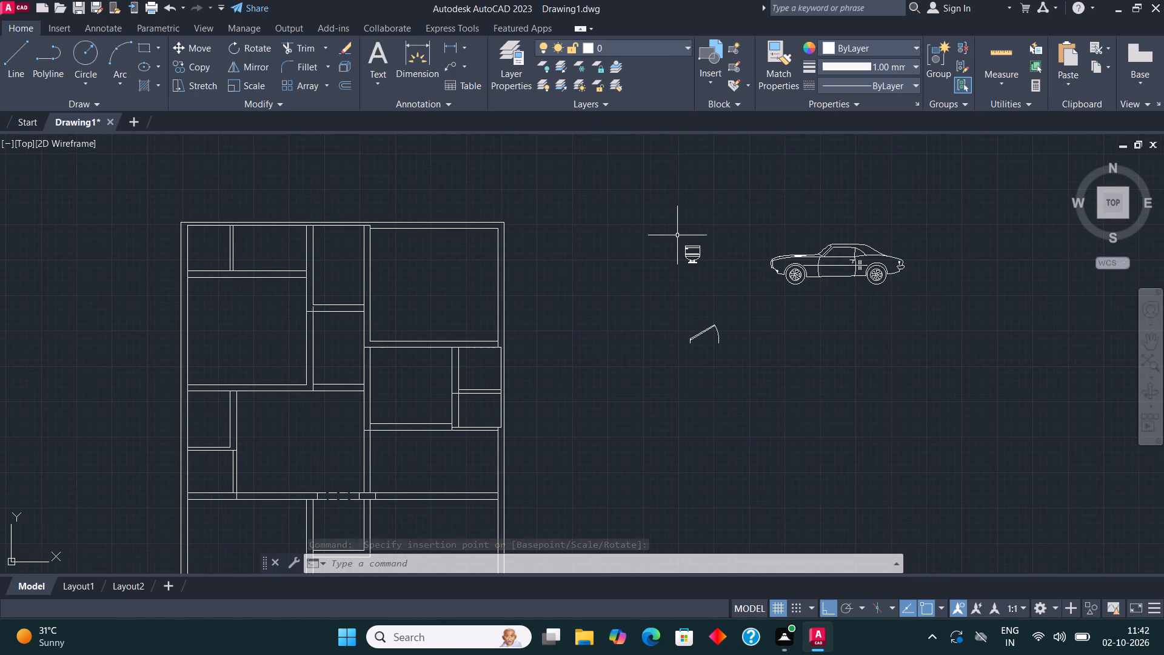
left_click(698, 251)
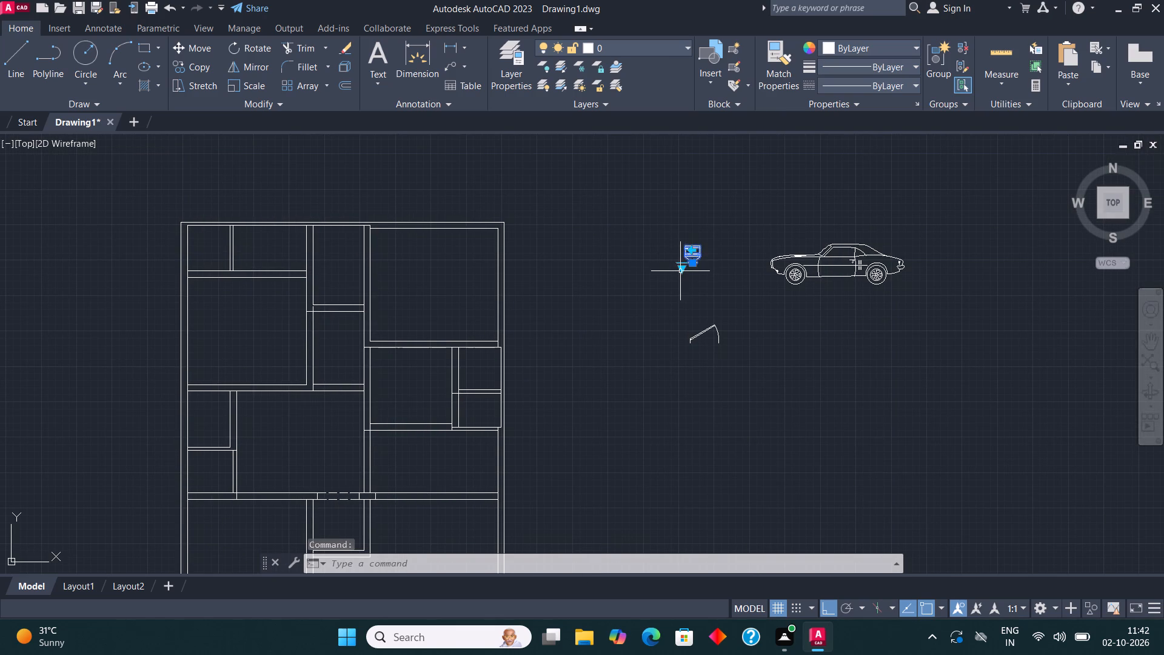
left_click(680, 271)
left_click(682, 267)
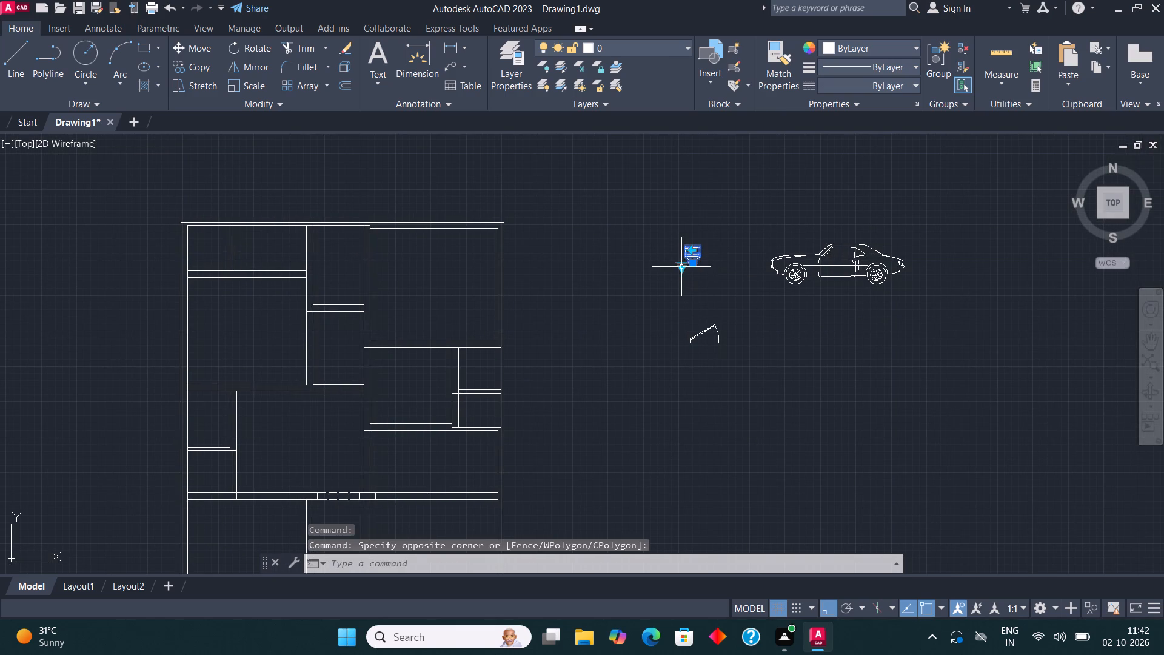
left_click(682, 268)
left_click(751, 298)
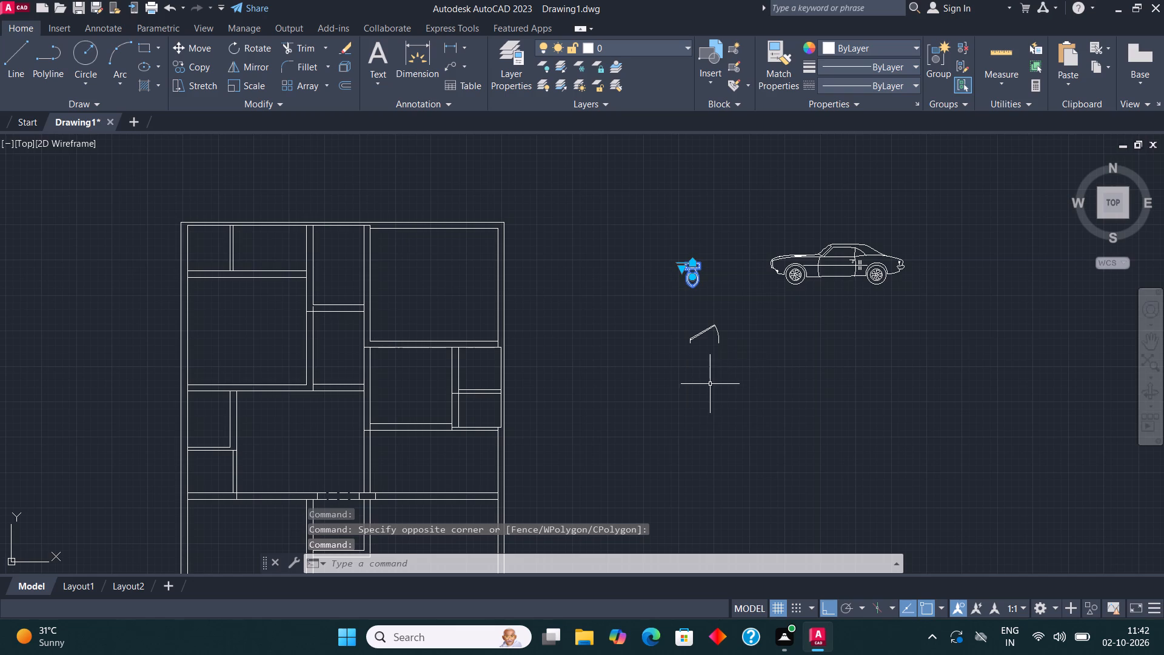
key("Escape")
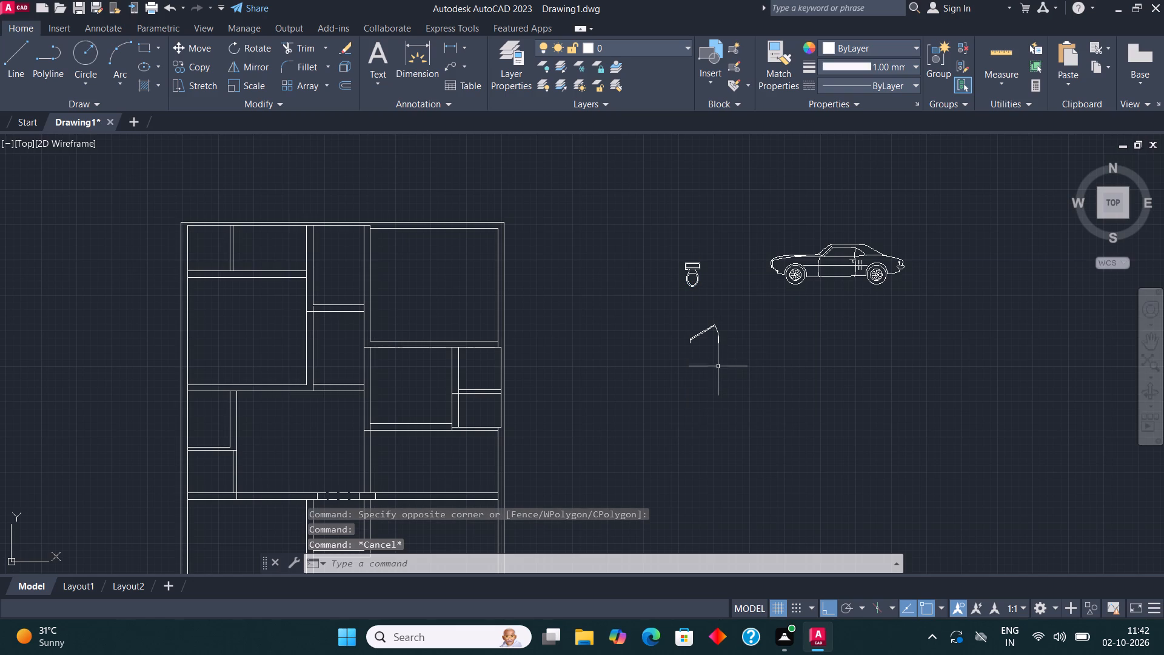
Mirror the door block across a vertical line on its right side, keeping the original.
left_click(696, 333)
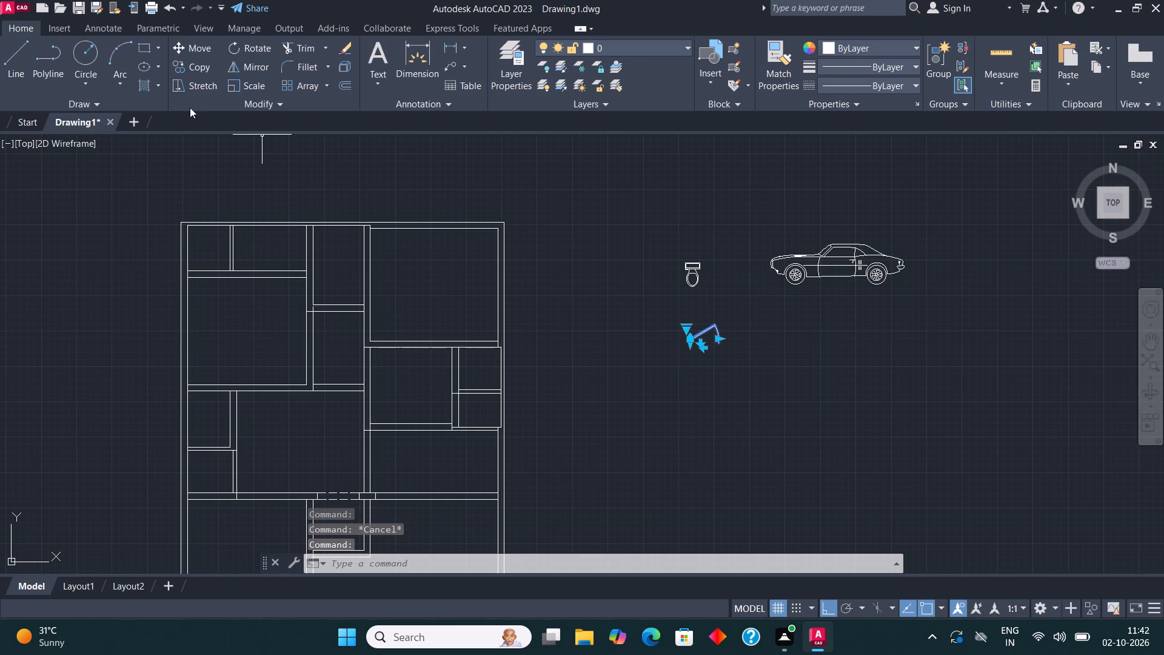
left_click(255, 72)
left_click(757, 337)
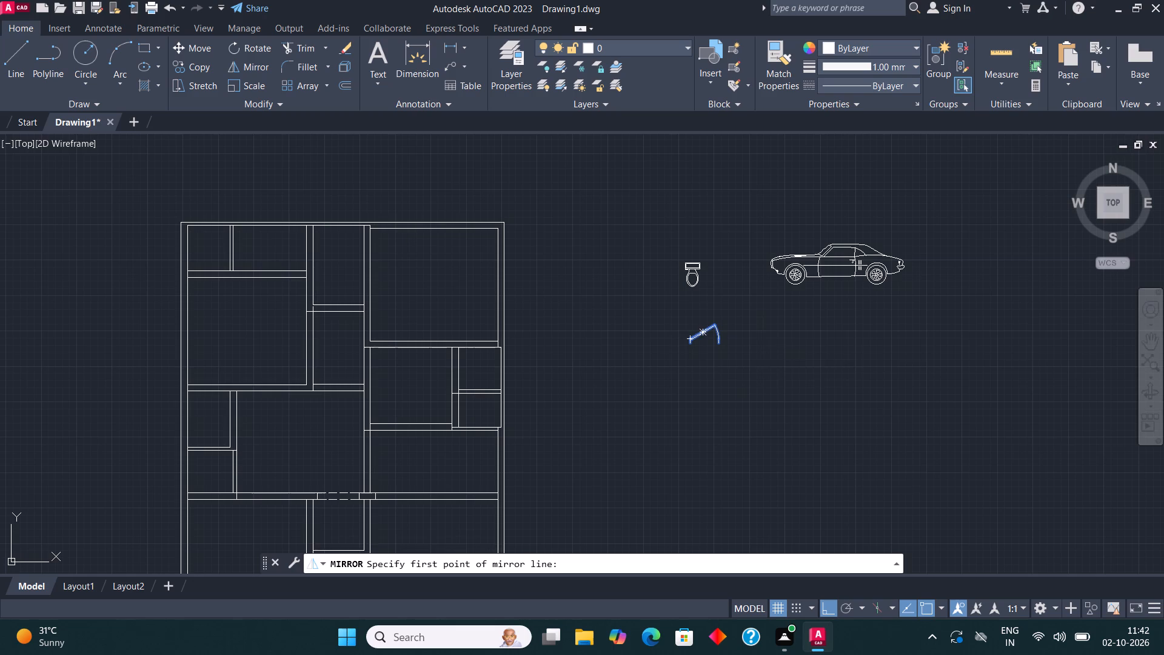
left_click(759, 368)
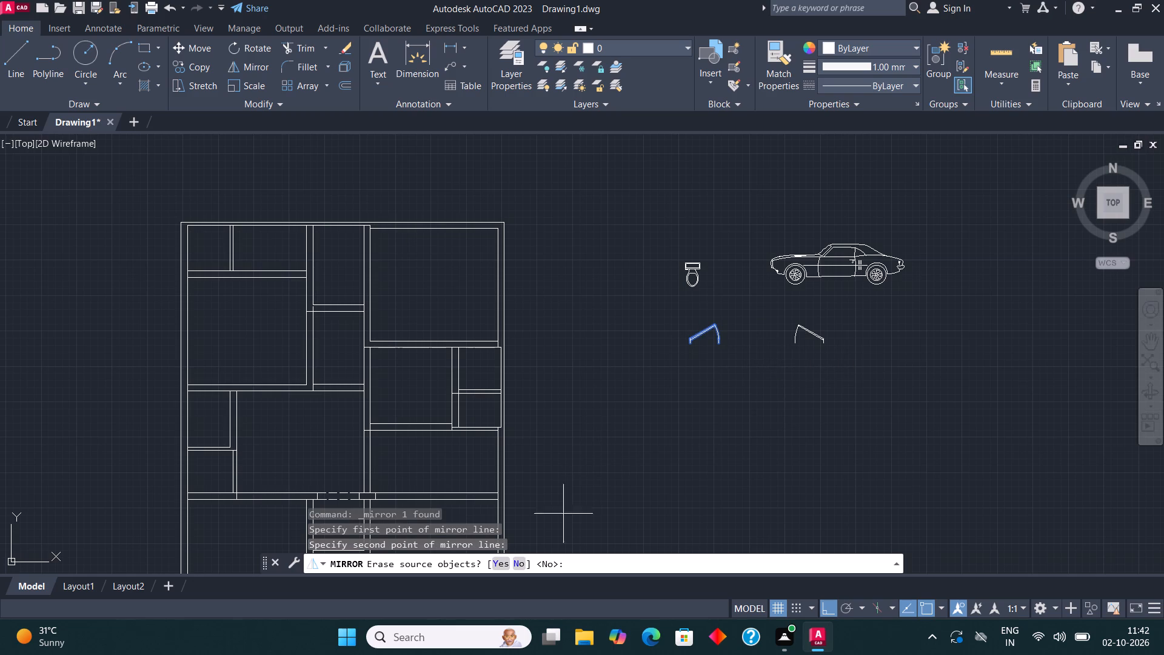
left_click(518, 562)
Mirror both door blocks across a horizontal line below them, keeping the originals.
left_click(830, 362)
left_click(577, 298)
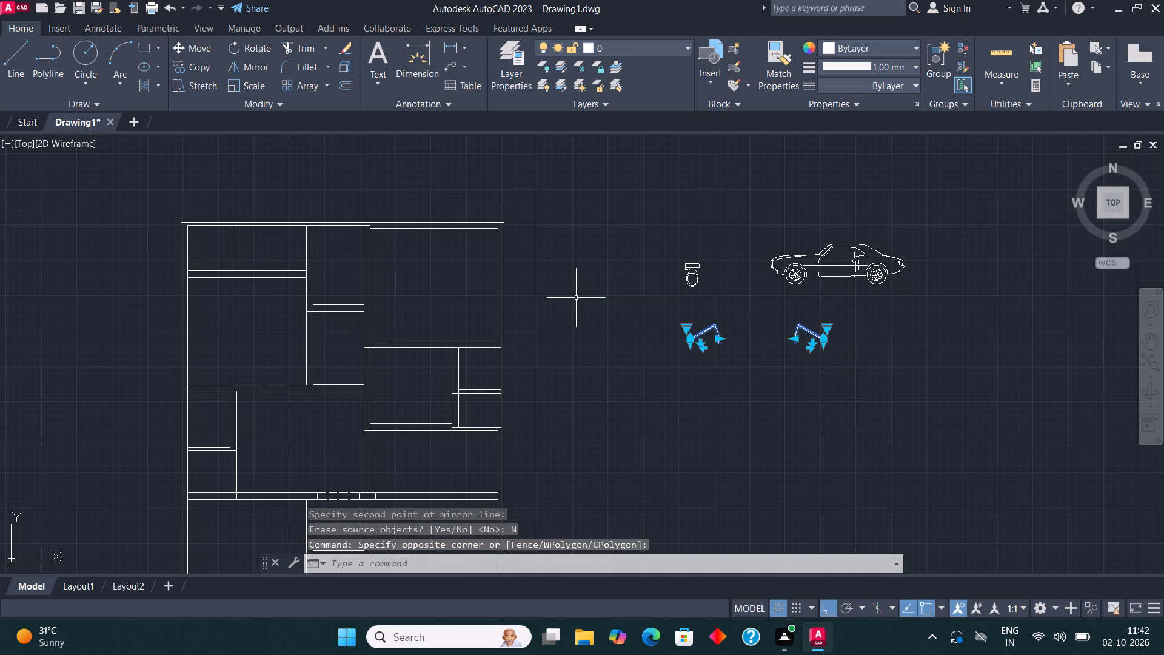
left_click(253, 70)
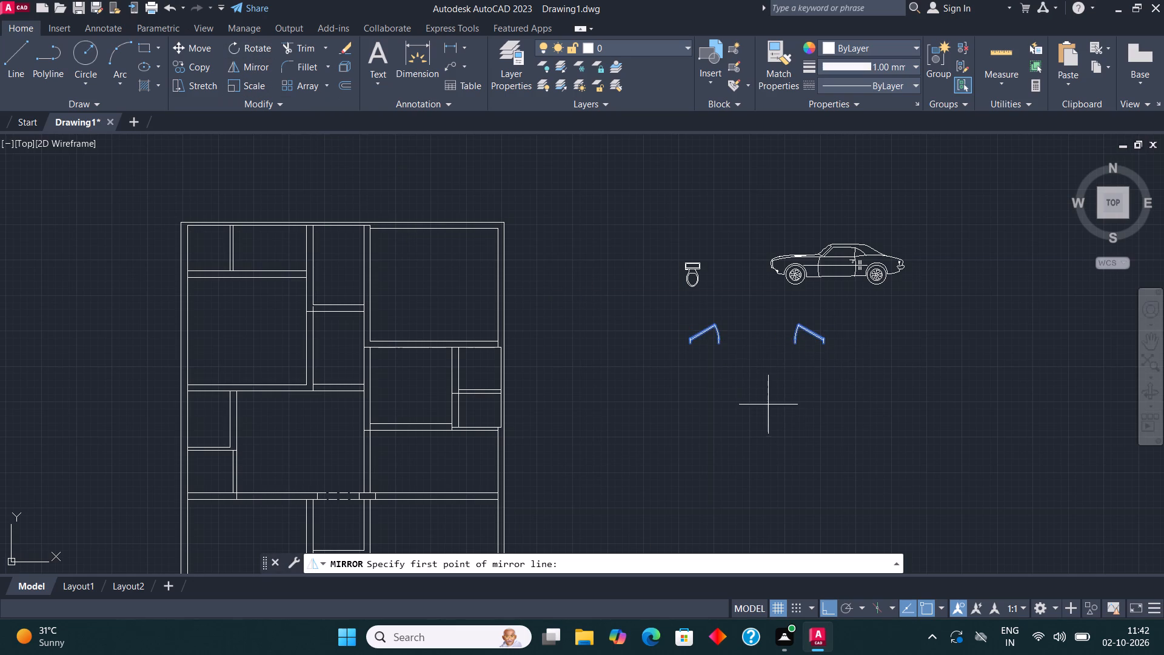
left_click(764, 374)
left_click(669, 355)
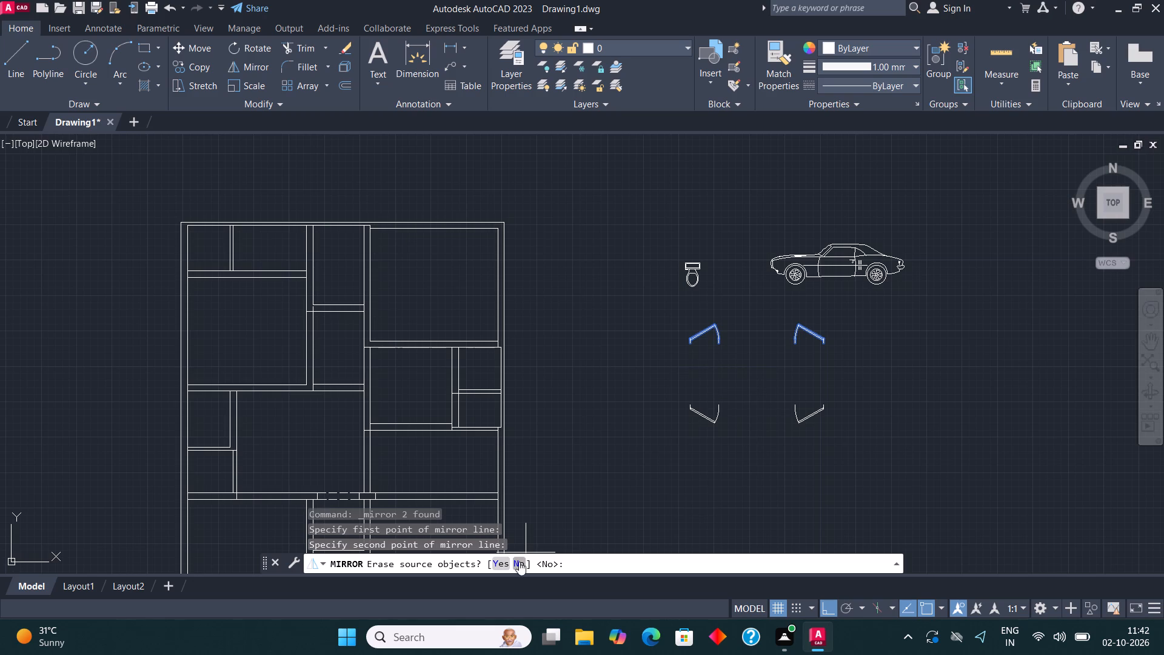
left_click(524, 567)
Copy the original door block to the free space below the four doors.
left_click(724, 361)
left_click(665, 320)
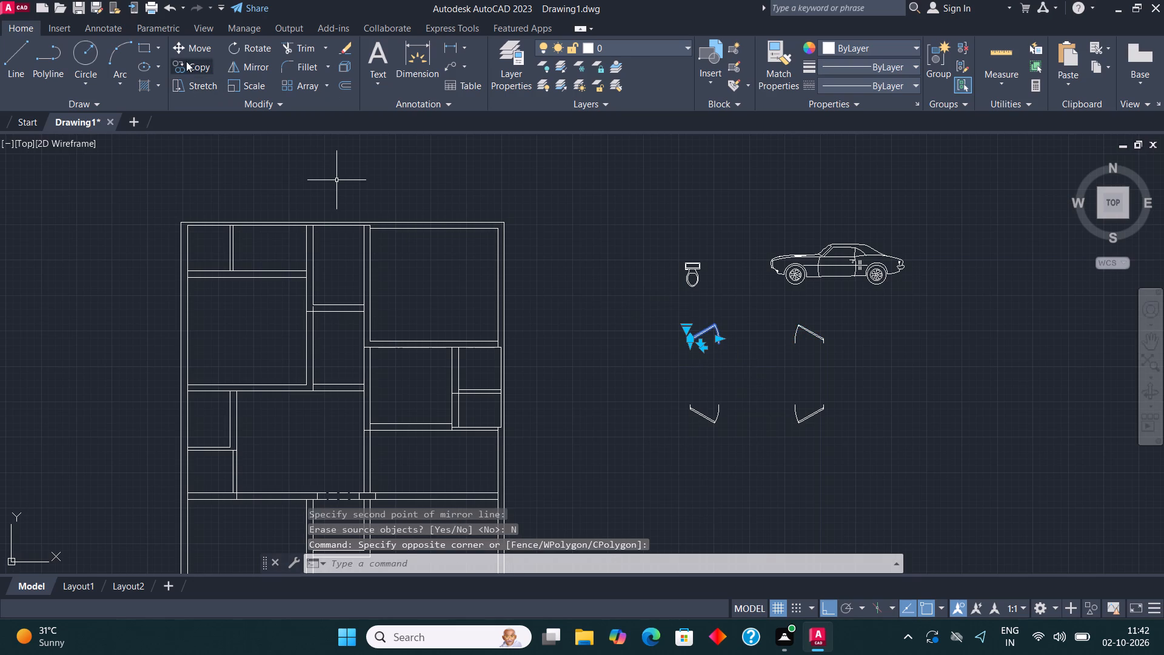
left_click(189, 67)
left_click(701, 326)
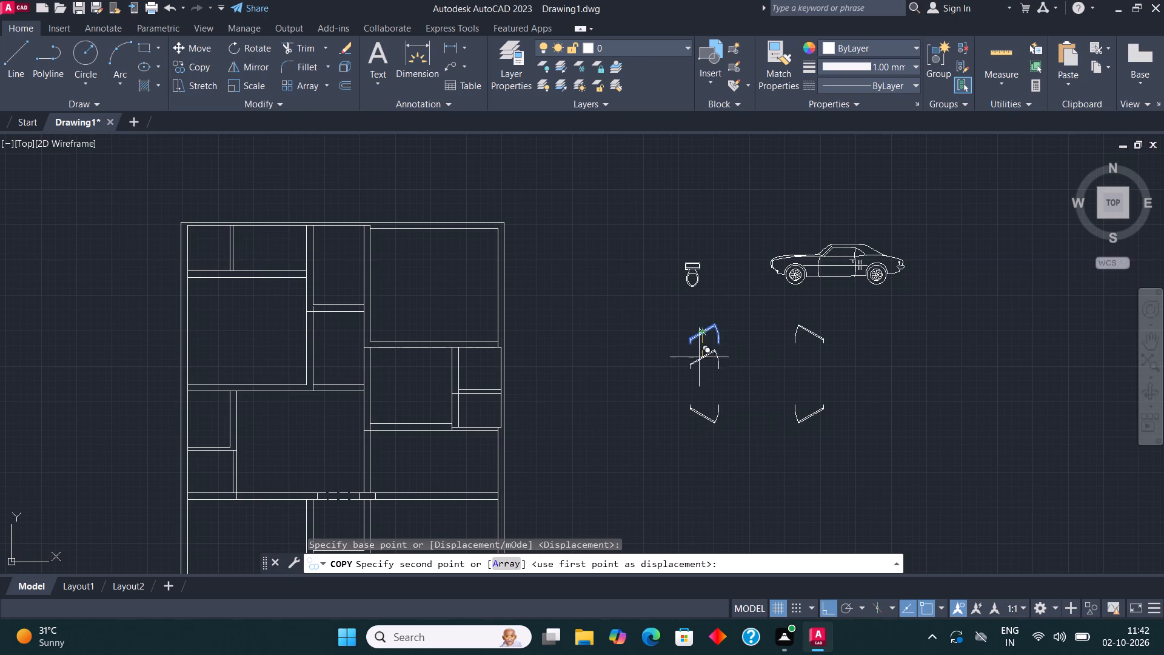
left_click(693, 491)
key("Escape")
Rotate the copied door block 90° counterclockwise about a point at its lower left.
scroll(681, 383, "down", 1)
scroll(700, 446, "up", 1)
left_click_drag(691, 480, 687, 474)
left_click(641, 432)
left_click(252, 43)
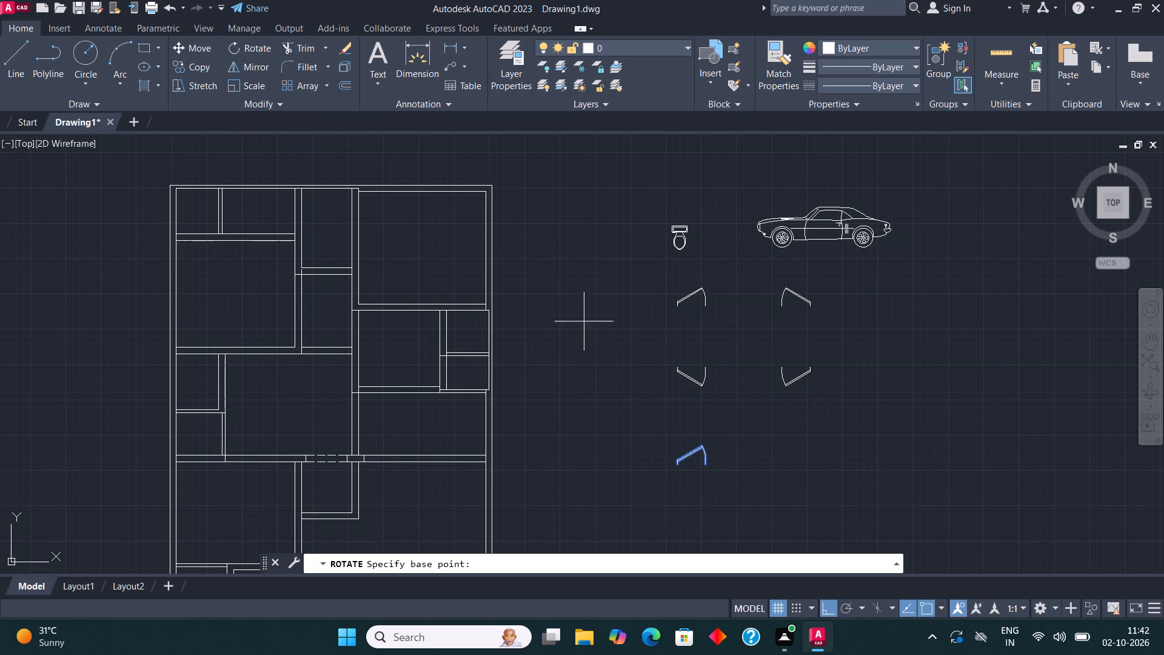
left_click(634, 479)
left_click(623, 393)
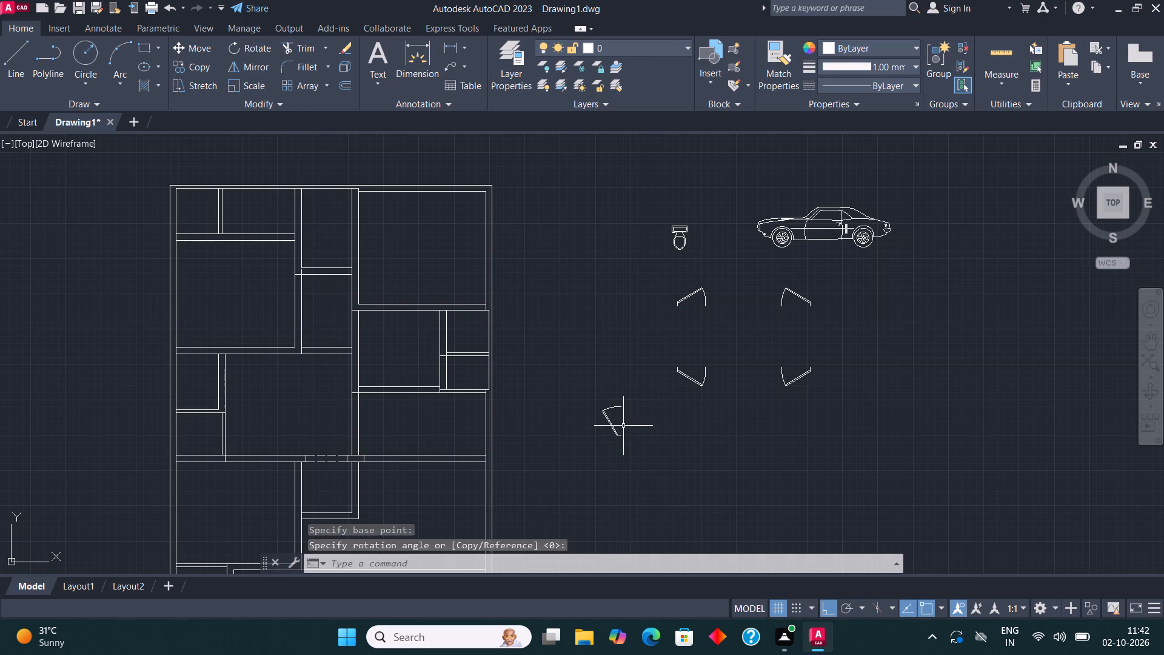
Mirror the rotated door block across a horizontal line just below it, keeping the original.
left_click(623, 438)
left_click(579, 392)
left_click(262, 71)
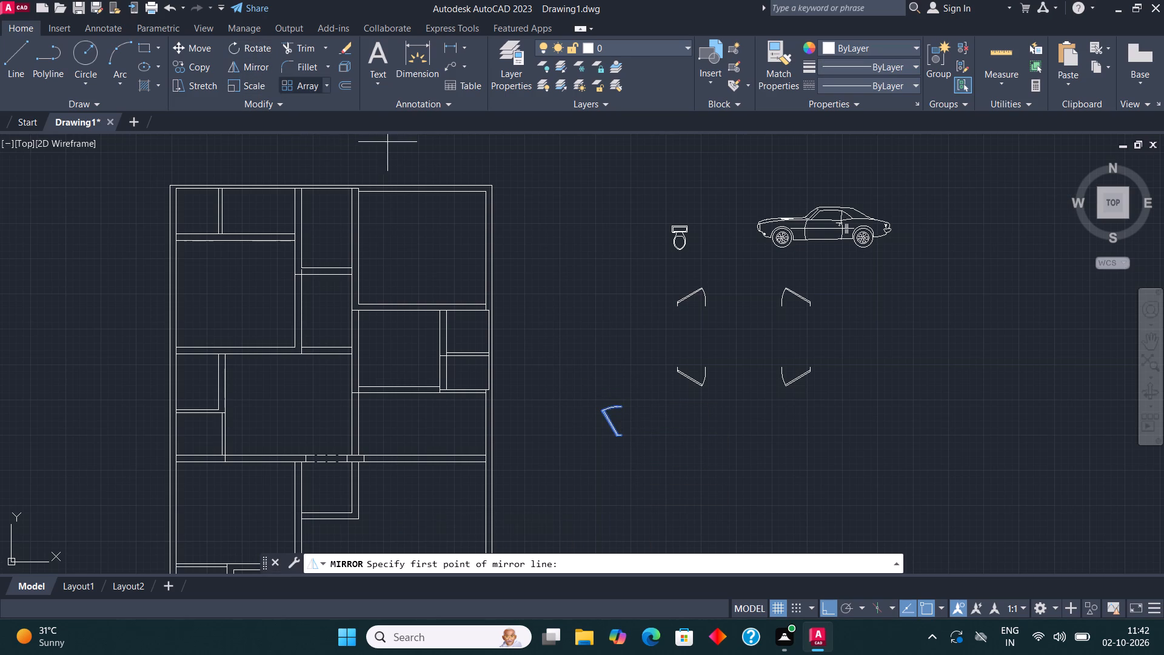
left_click(618, 455)
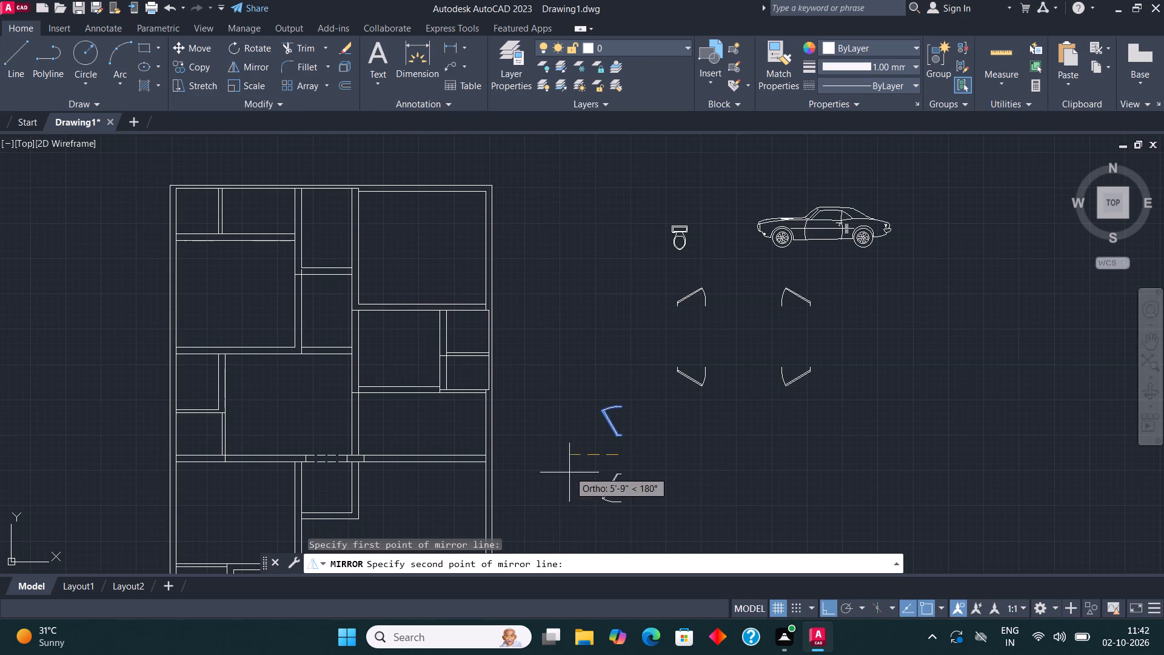
left_click(566, 465)
left_click(513, 563)
Mirror the two rotated door blocks across a vertical line on their right side, keeping the originals.
left_click(686, 532)
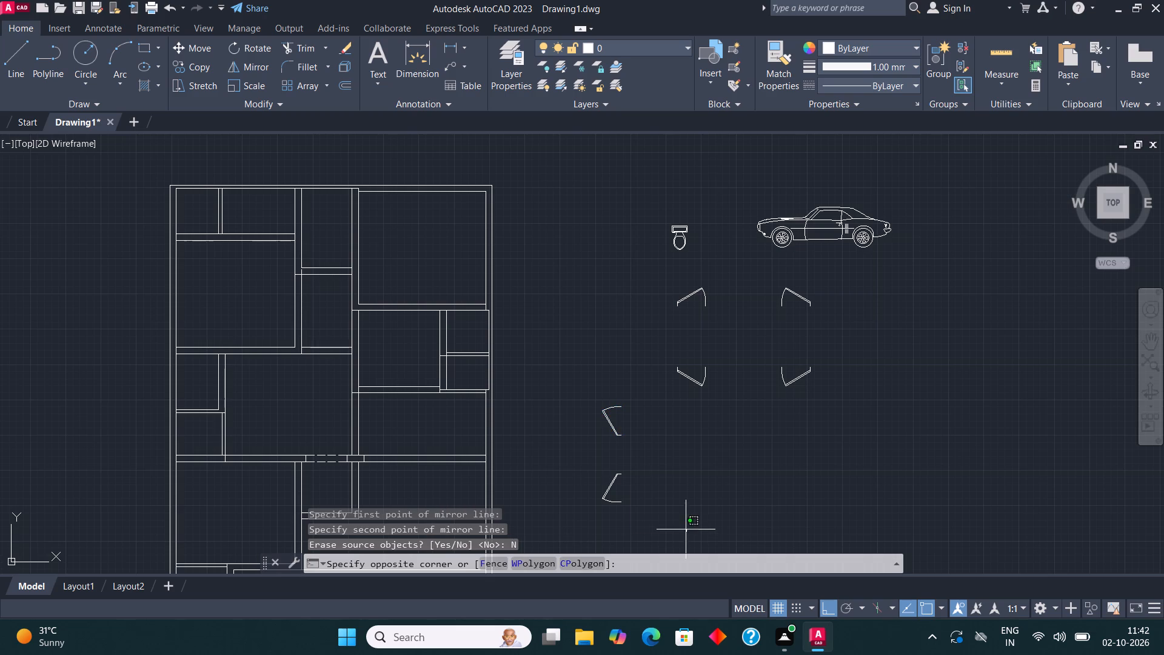
left_click(615, 434)
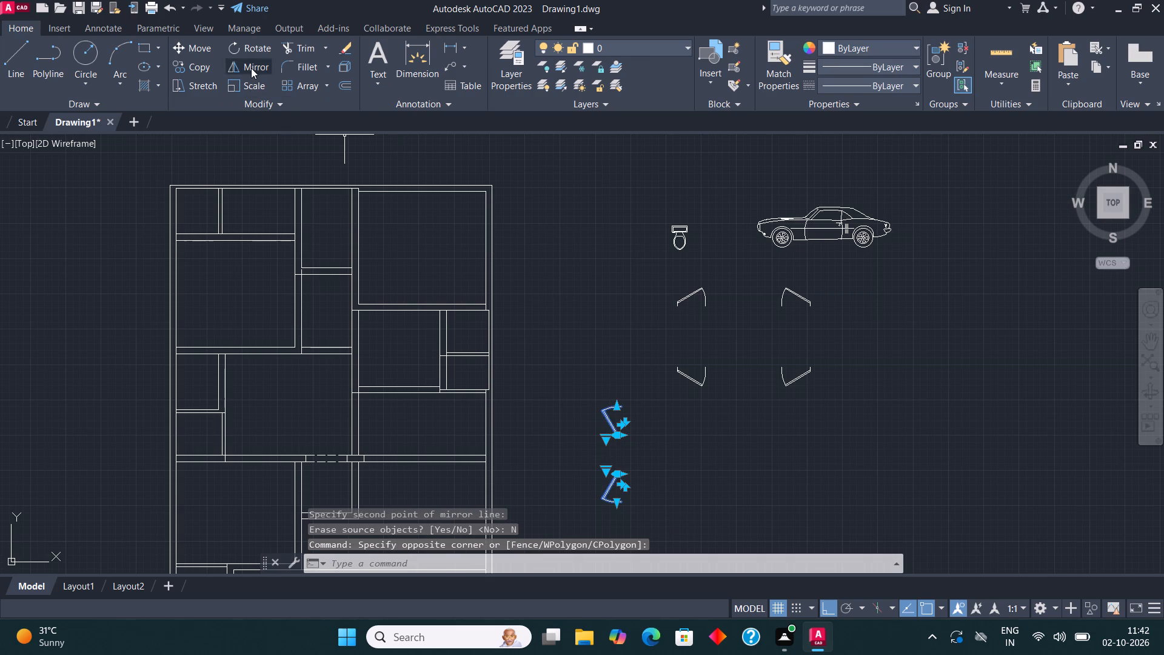
left_click(251, 68)
left_click(652, 451)
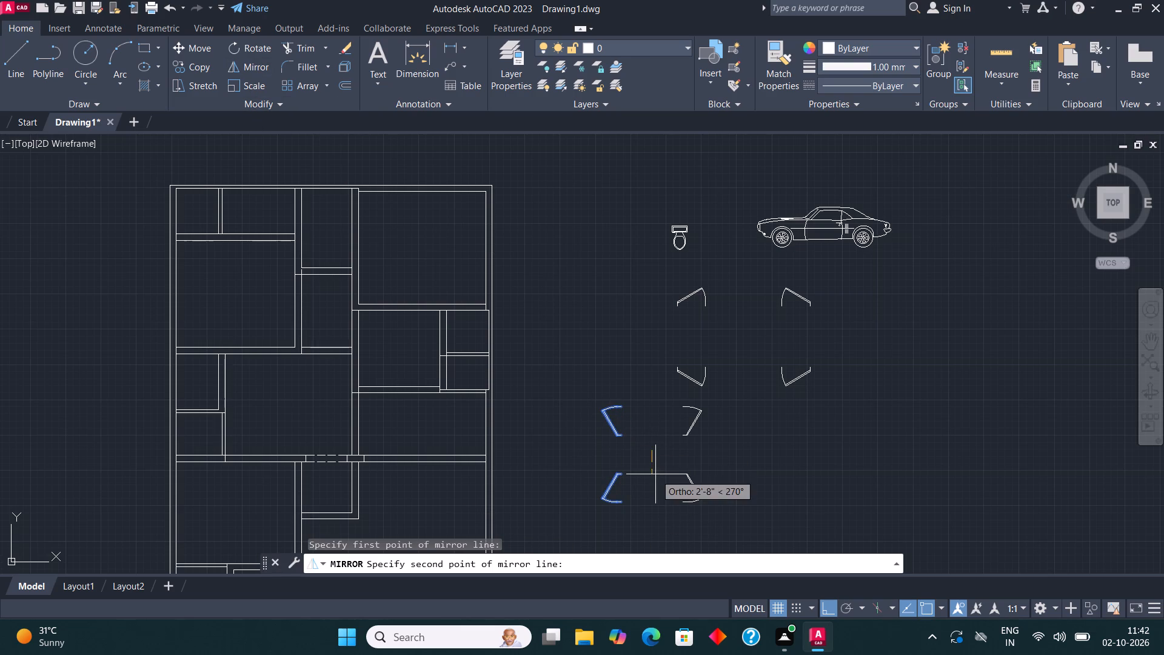
left_click(655, 474)
left_click(516, 562)
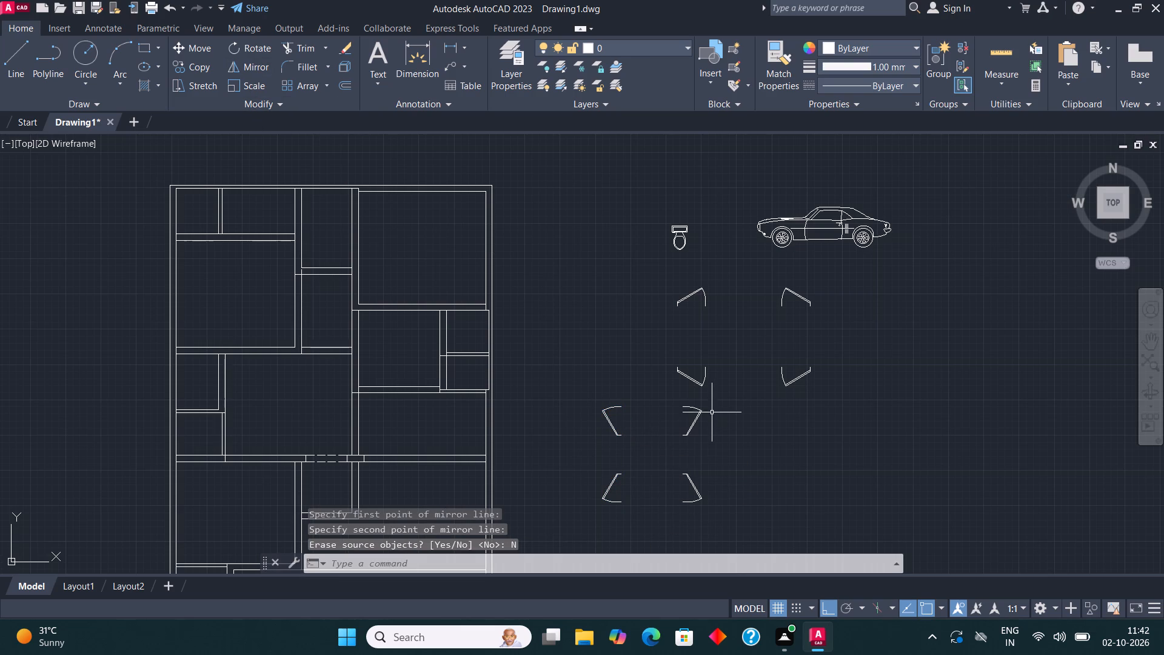
Copy the upper-right door of the four rotated blocks onto the partition between the two small top-left rooms, near its lower end.
scroll(717, 409, "down", 1)
middle_click_drag(672, 415, 748, 420)
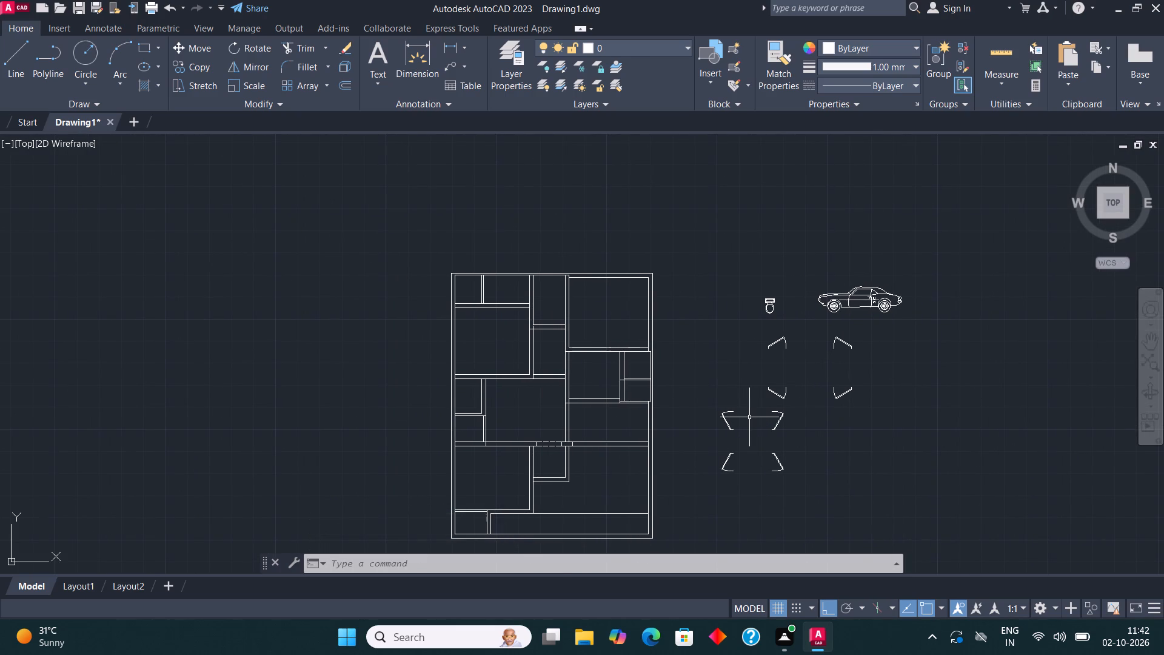
scroll(791, 428, "up", 1)
left_click(766, 416)
left_click(767, 444)
left_click(767, 429)
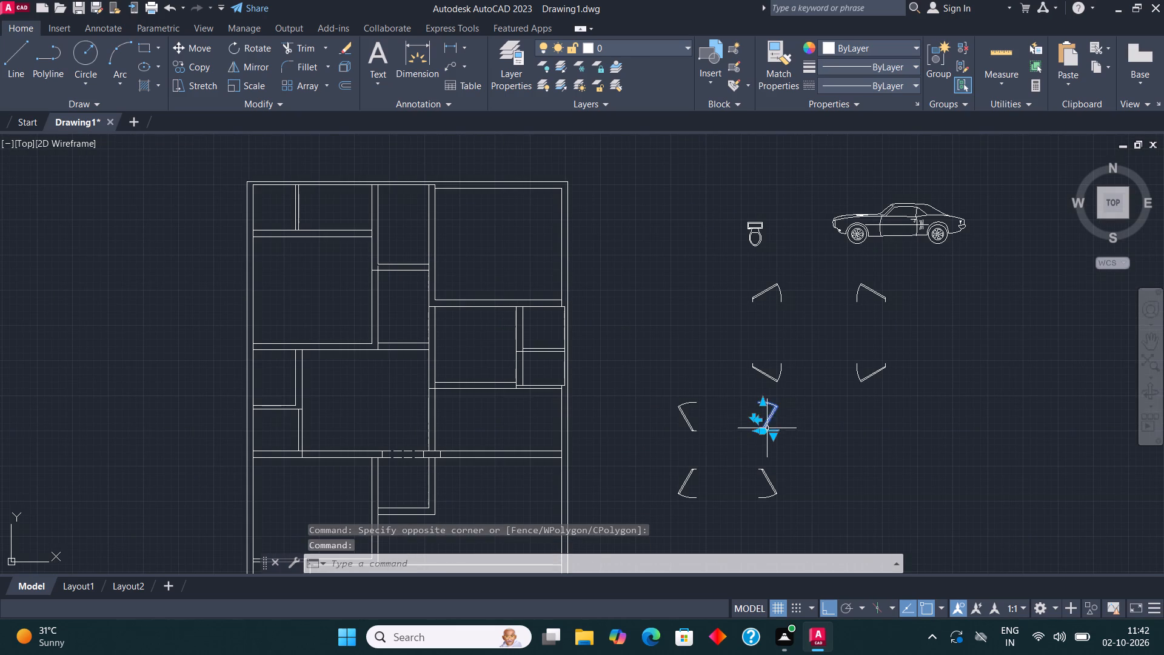
left_click(196, 69)
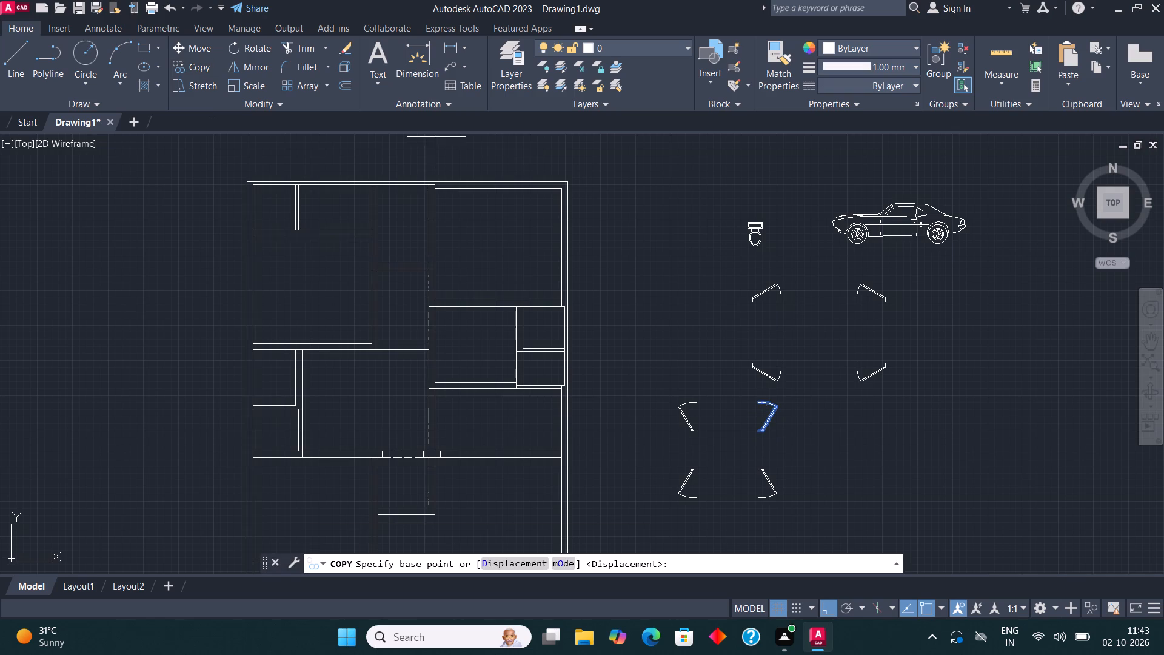
left_click(752, 436)
scroll(792, 438, "down", 2)
scroll(536, 284, "up", 1)
key("F8")
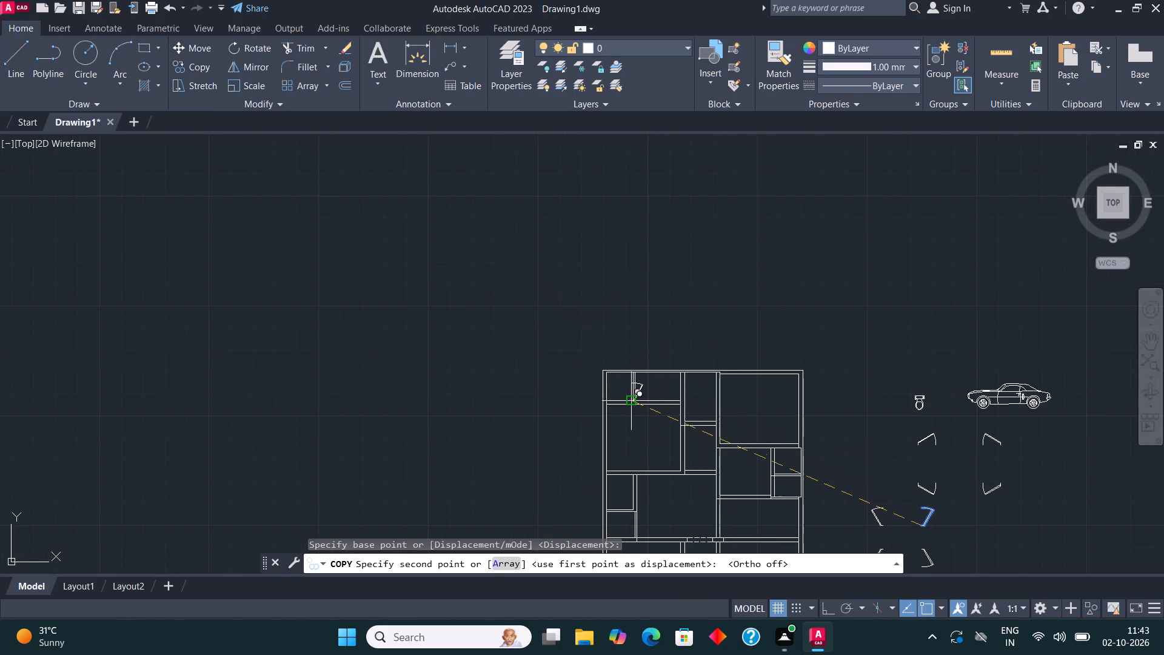
scroll(633, 401, "up", 5)
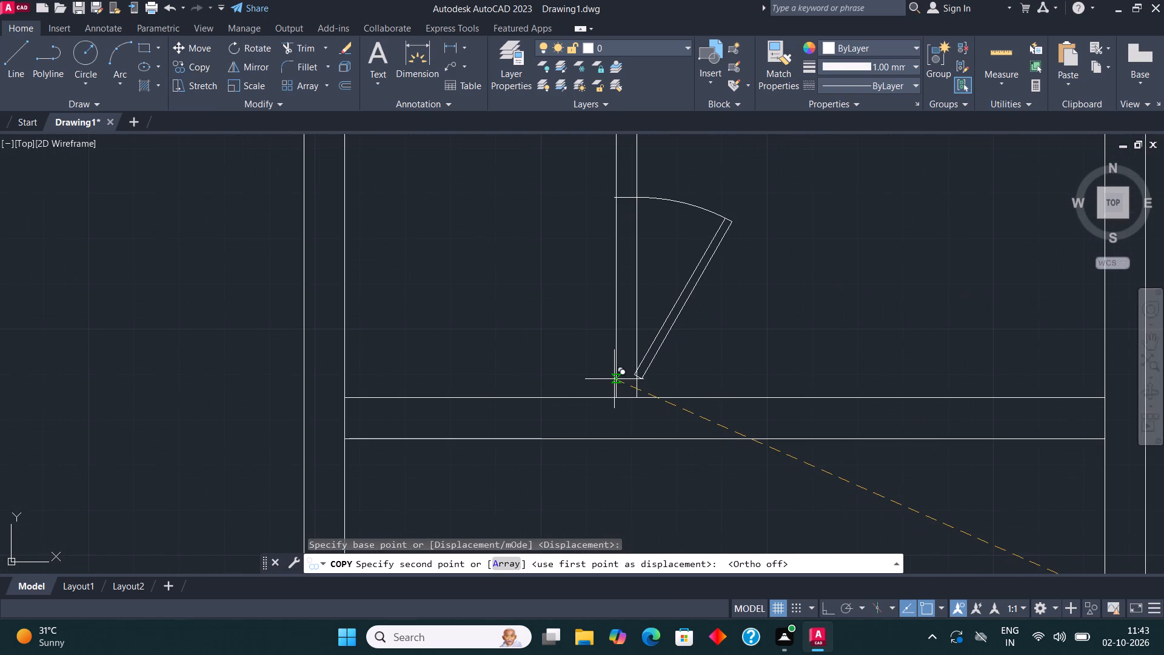
left_click(614, 379)
Place another copy of that door on the central vertical wall, near the bottom corner of the large upper-right room.
scroll(403, 338, "down", 3)
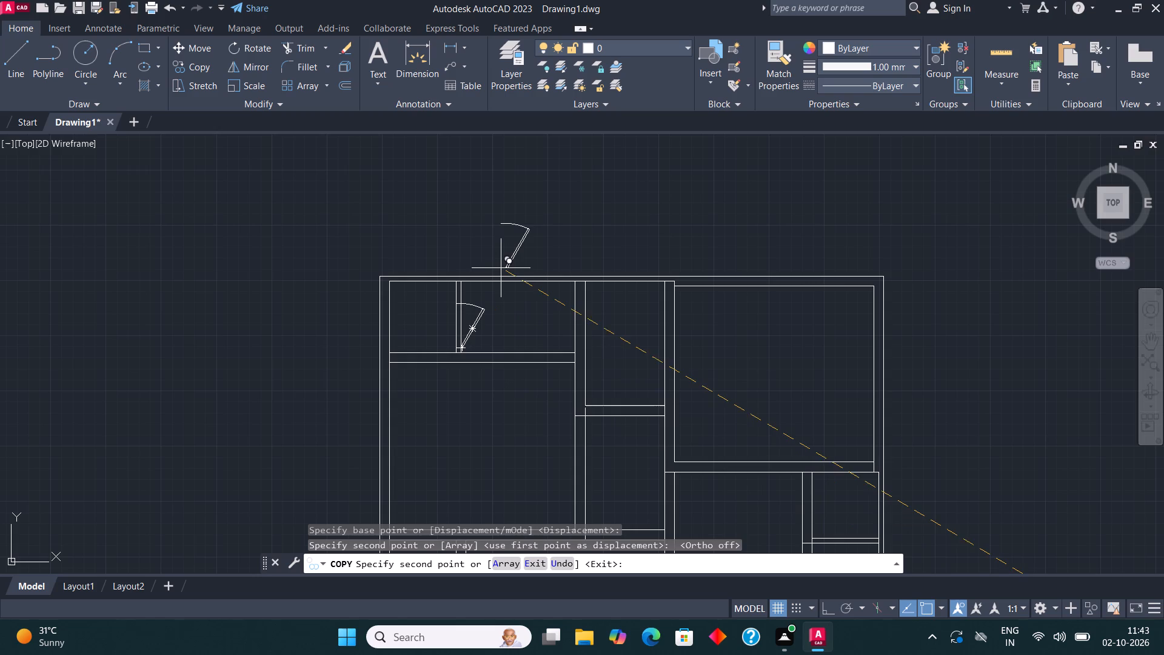
scroll(504, 271, "down", 2)
scroll(572, 366, "up", 2)
scroll(564, 317, "up", 2)
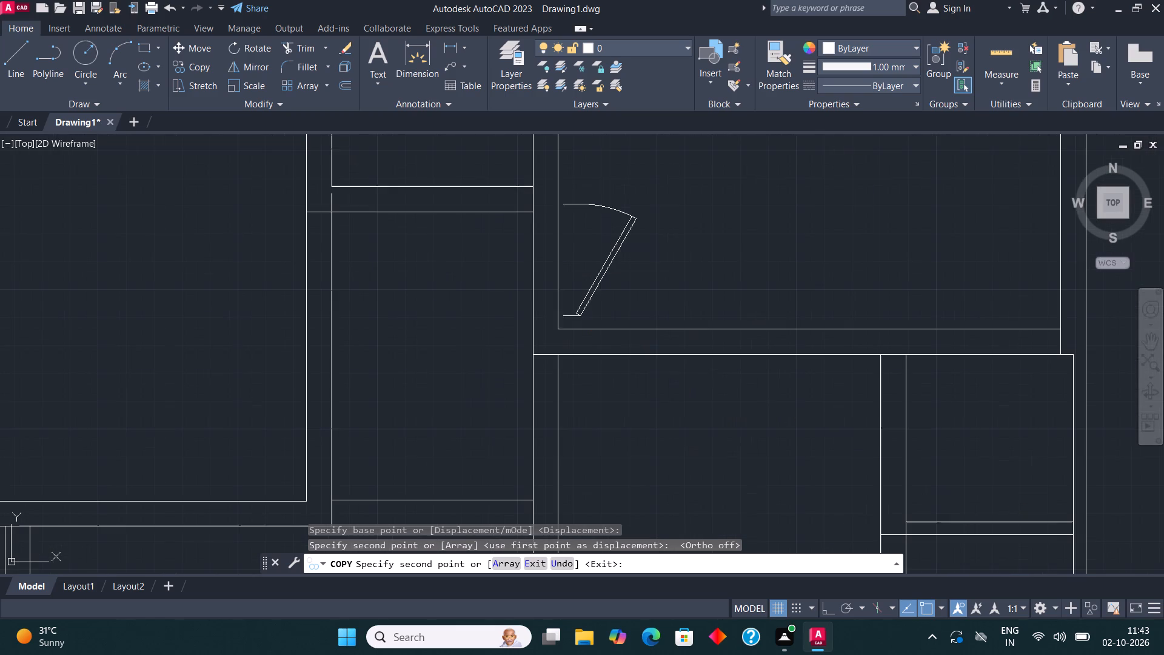
left_click(536, 321)
scroll(590, 285, "down", 1)
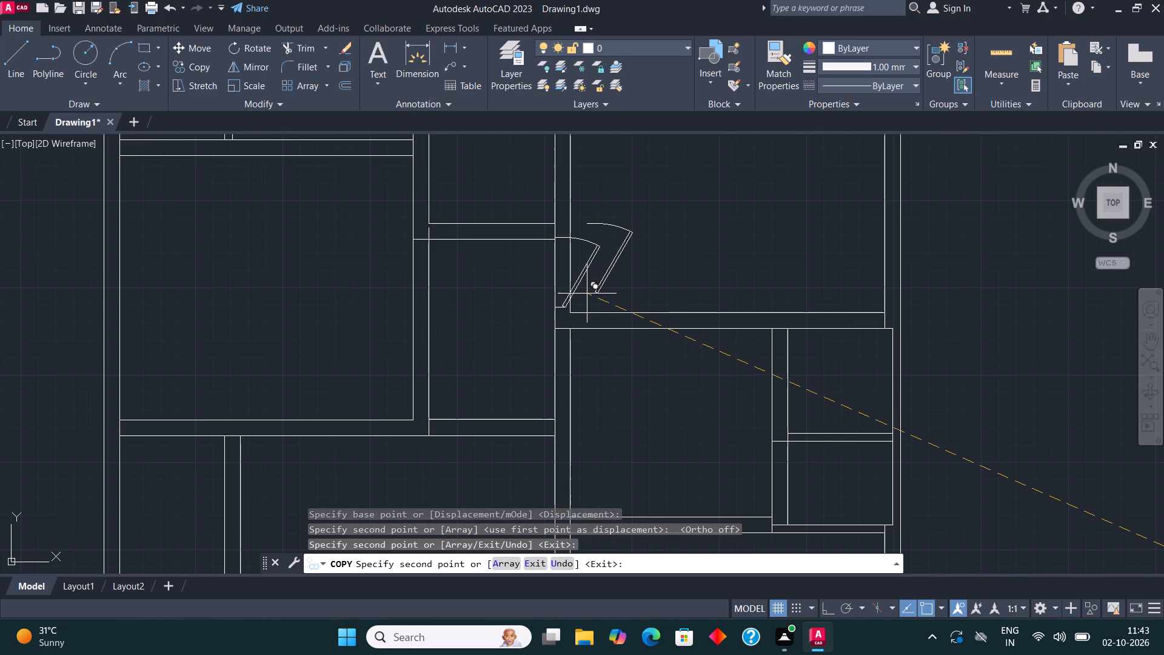
scroll(584, 315, "down", 1)
scroll(609, 368, "down", 1)
key("Escape")
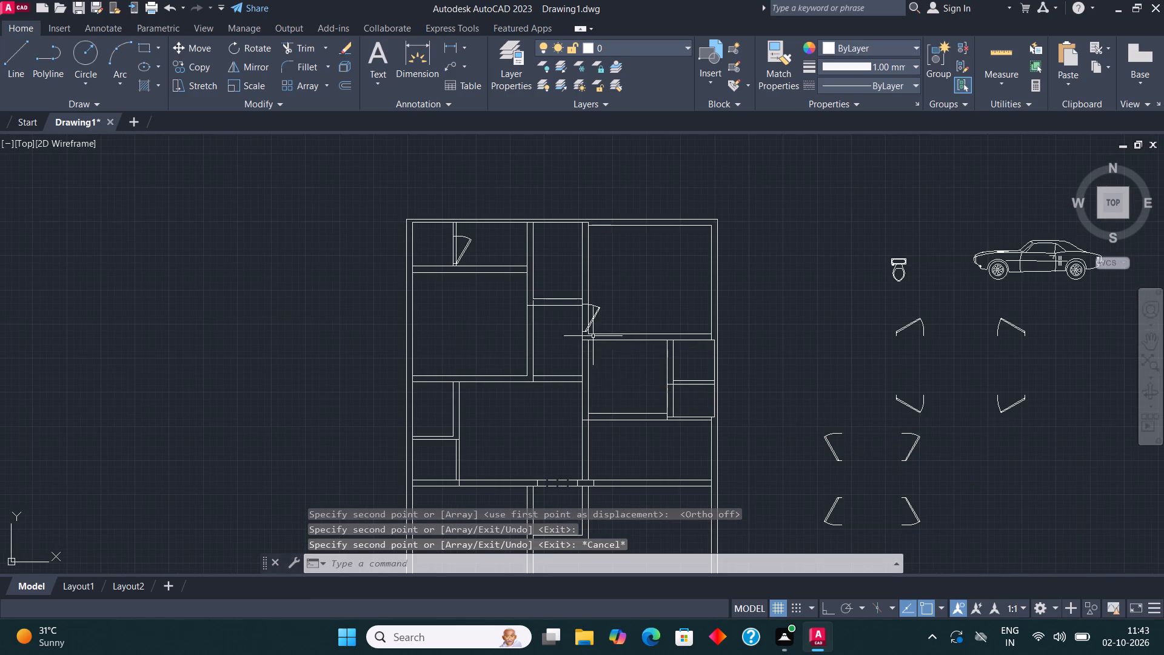
Move the door copy in the large upper-right room from the wall's outer face onto its inner, room-side face.
scroll(593, 320, "up", 3)
left_click(578, 327)
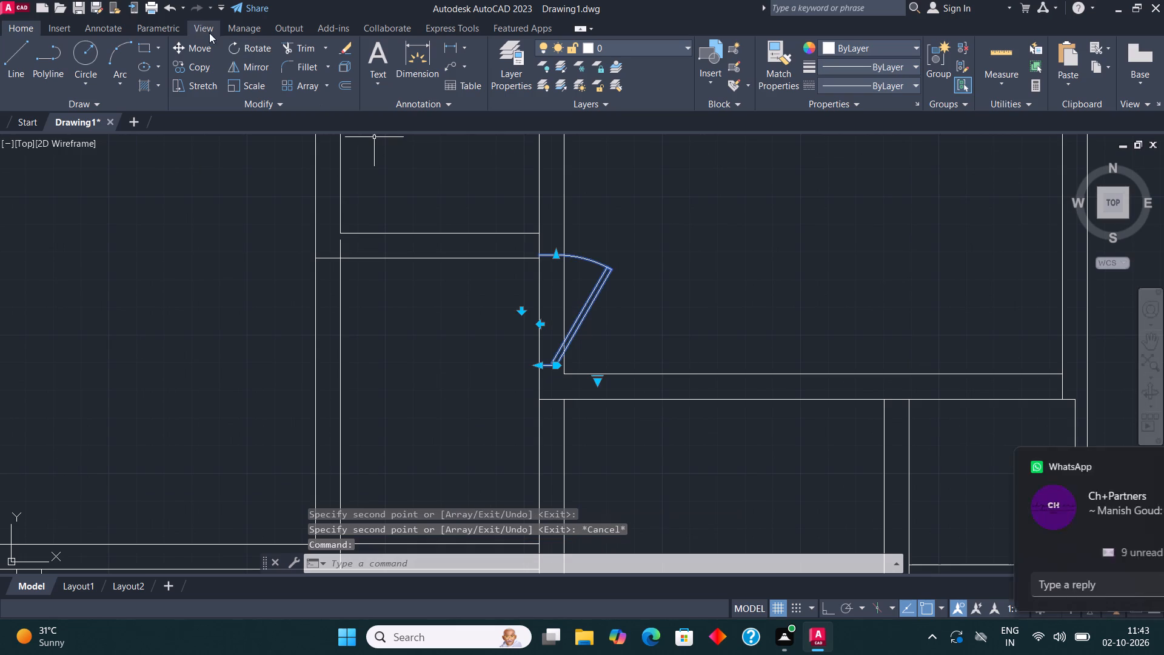
left_click(199, 51)
scroll(501, 343, "up", 1)
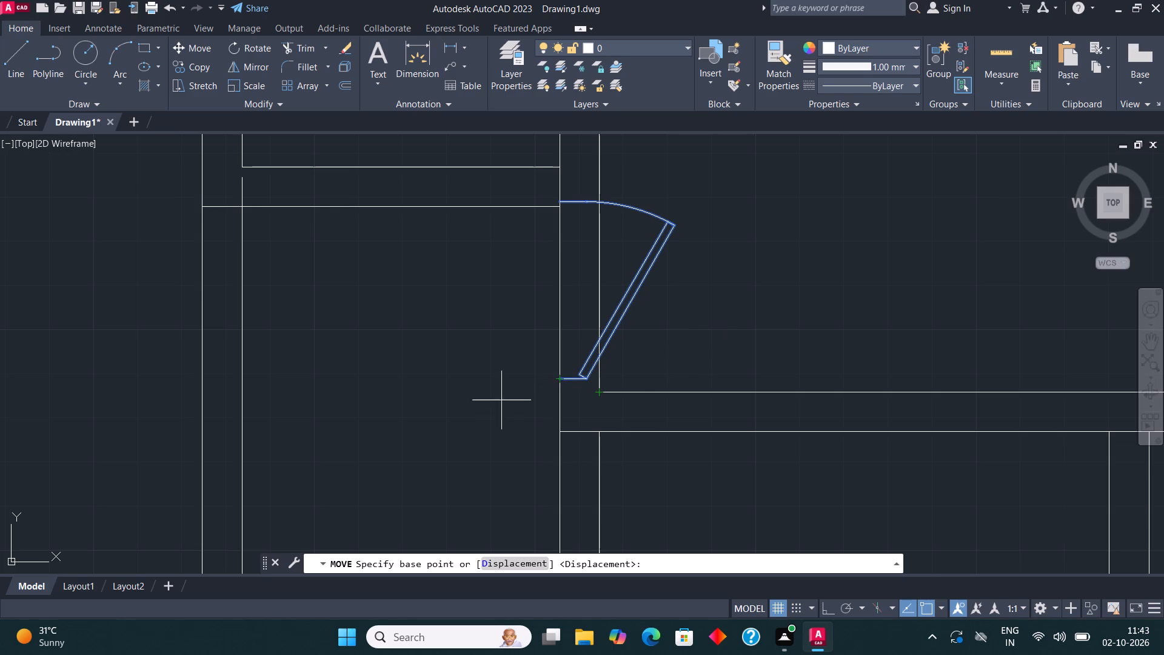
scroll(544, 385, "up", 2)
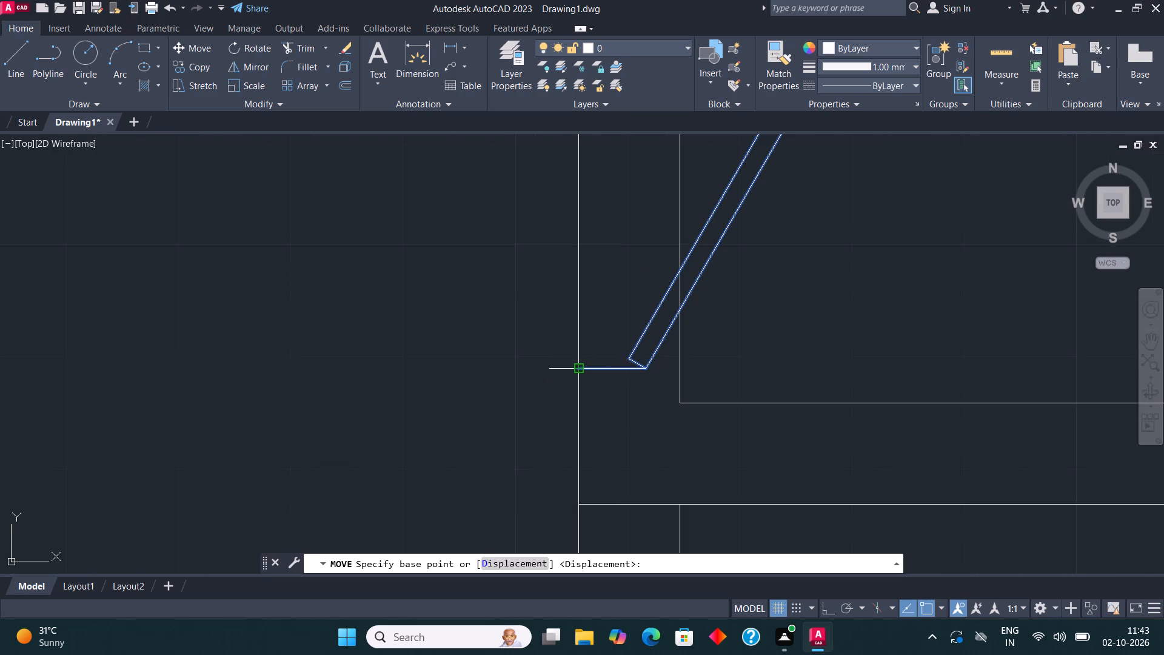
left_click(577, 369)
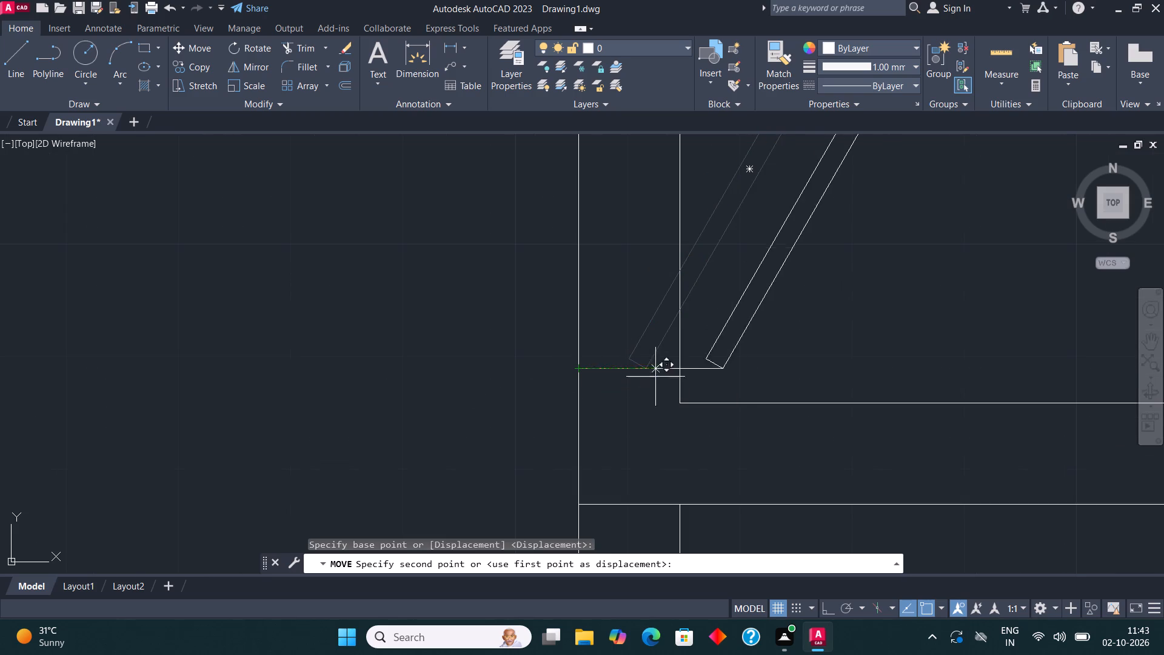
left_click(681, 378)
scroll(548, 385, "down", 3)
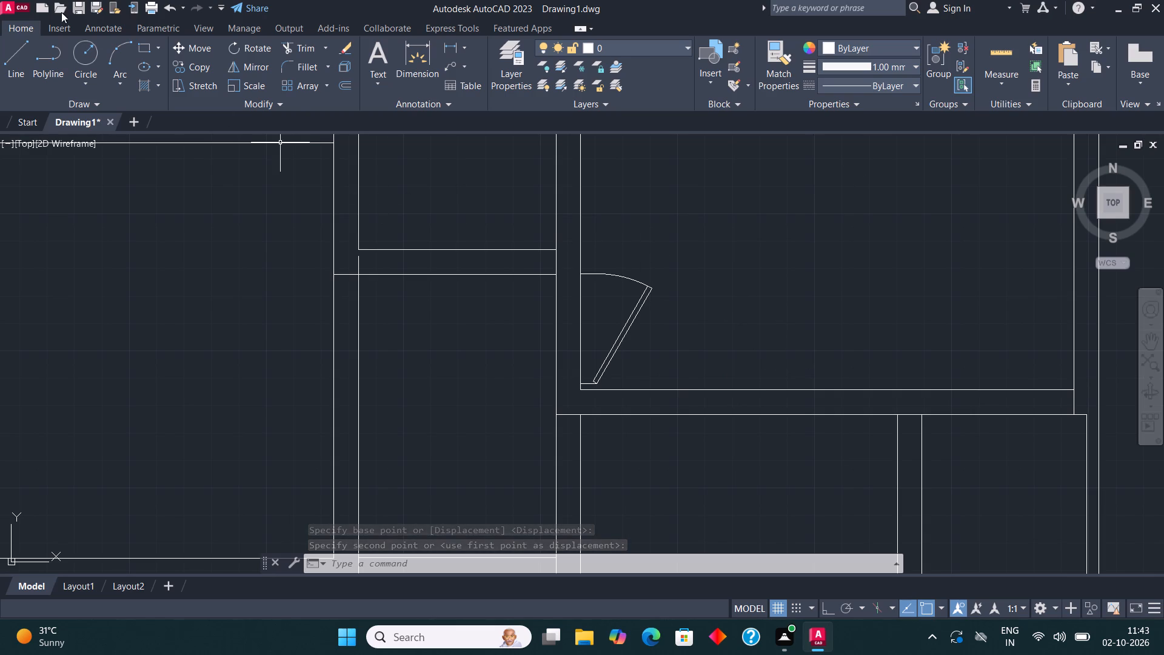
Draw a short line across the central wall's thickness at the upper end of the upper-right room's door opening.
left_click(19, 57)
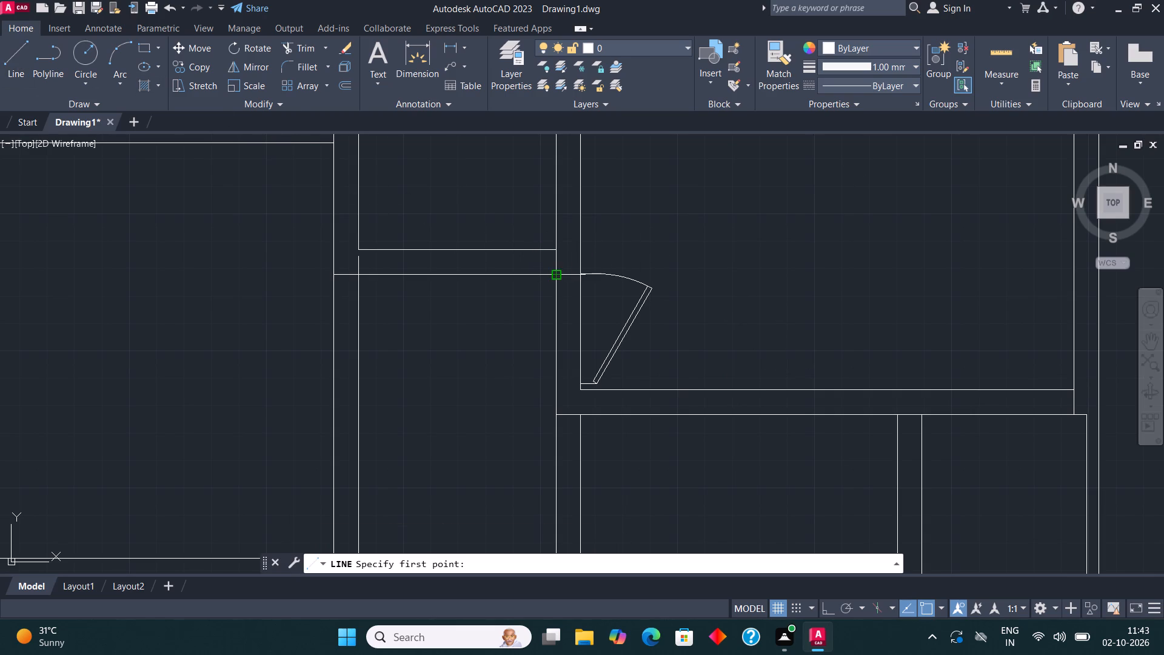
left_click(555, 274)
left_click(578, 271)
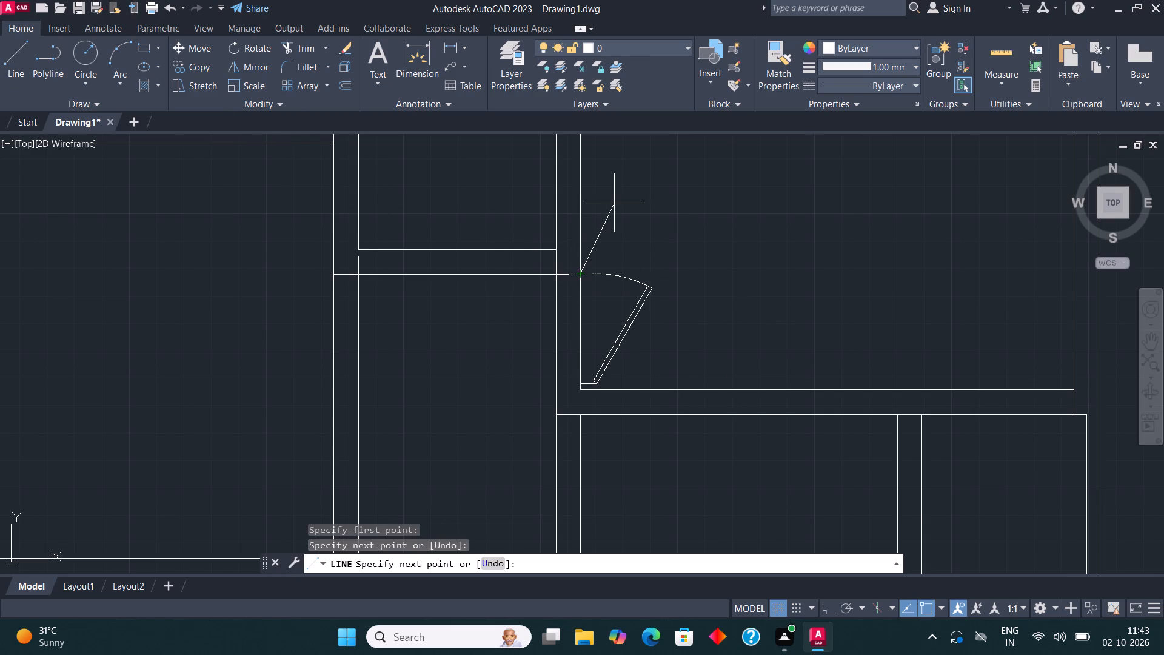
key("Escape")
Mirror the upper-right room's door across a horizontal line within the wall below it, keeping the original.
scroll(618, 215, "down", 4)
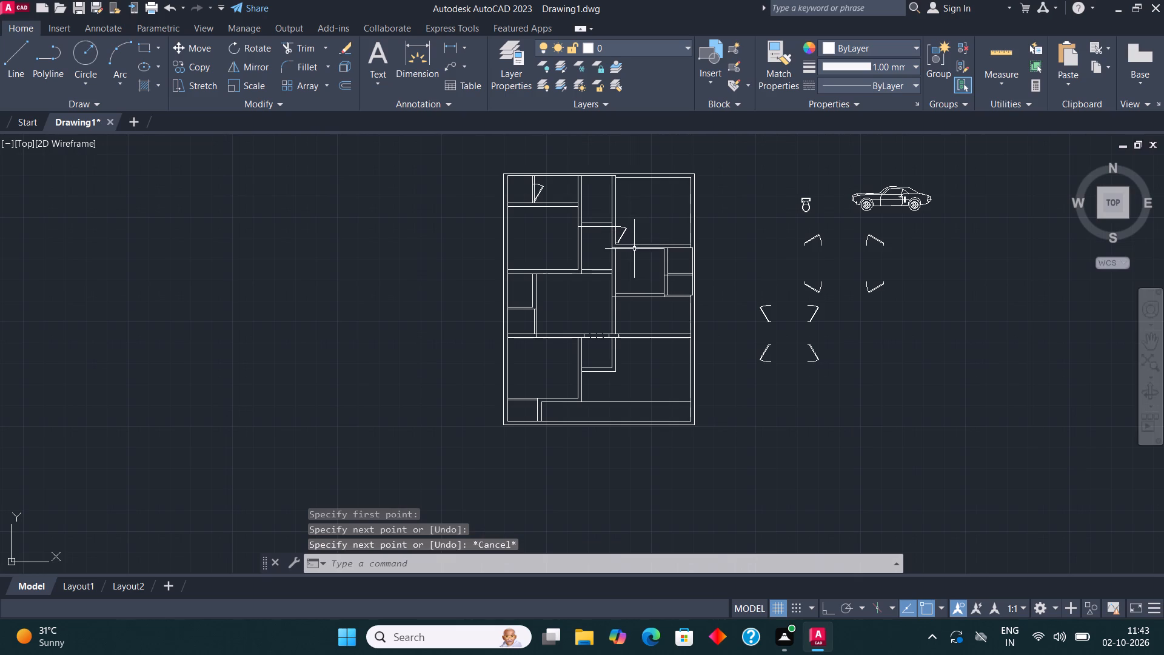
scroll(626, 237, "up", 2)
left_click(613, 232)
scroll(613, 232, "up", 2)
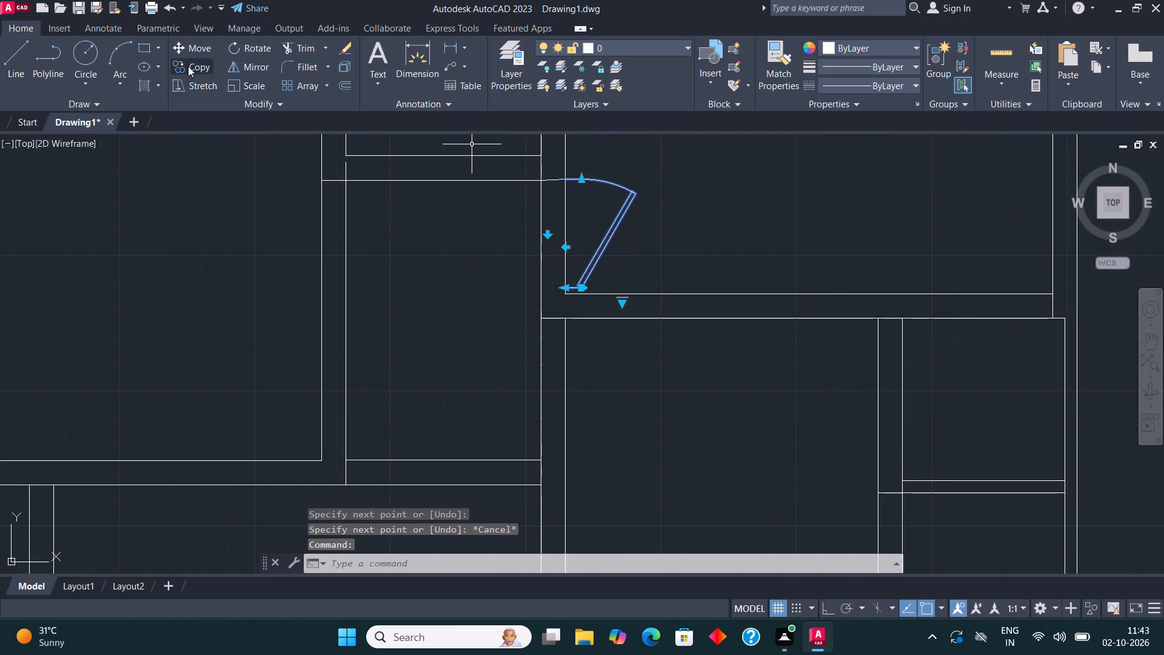
left_click(255, 64)
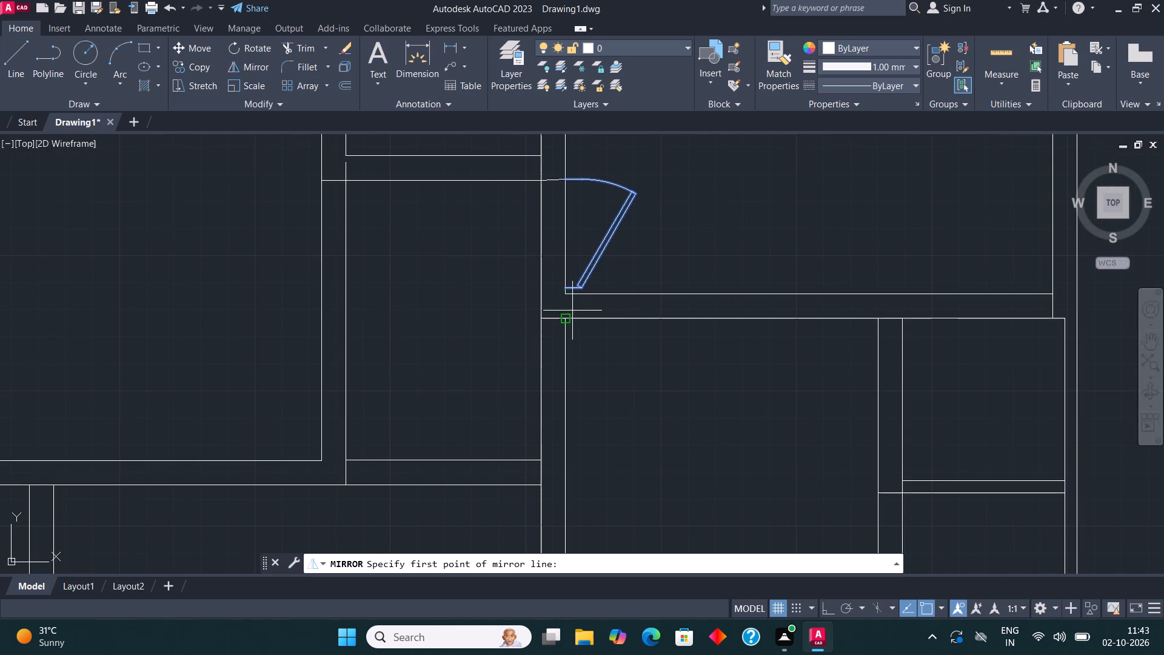
left_click(565, 305)
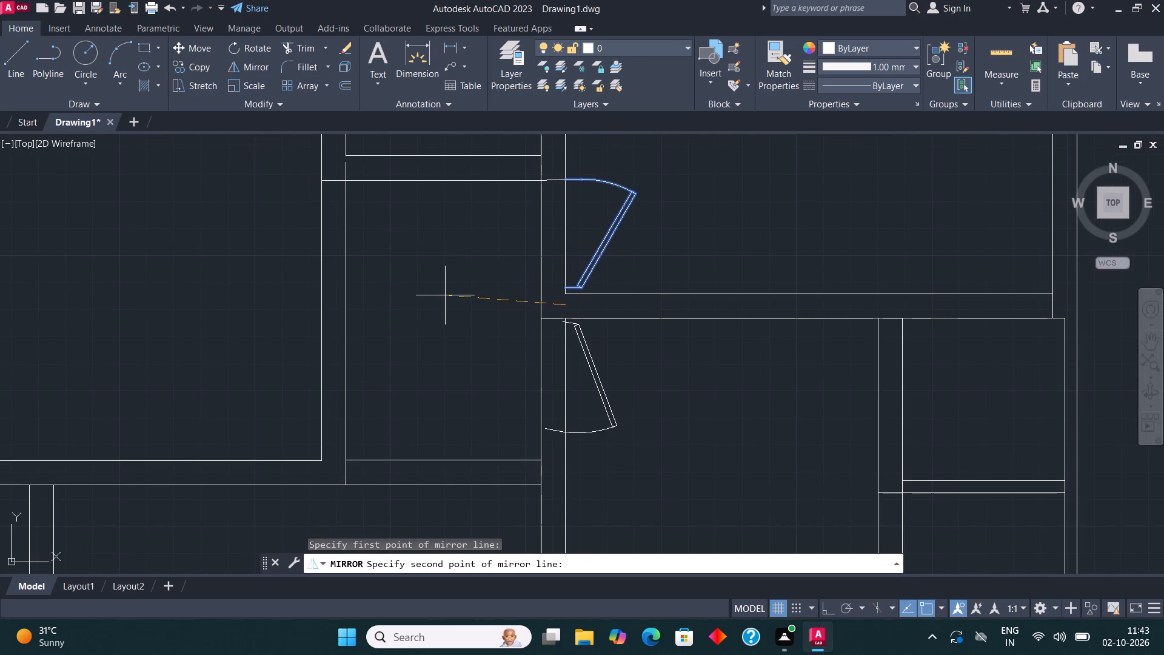
key("F8")
left_click(443, 301)
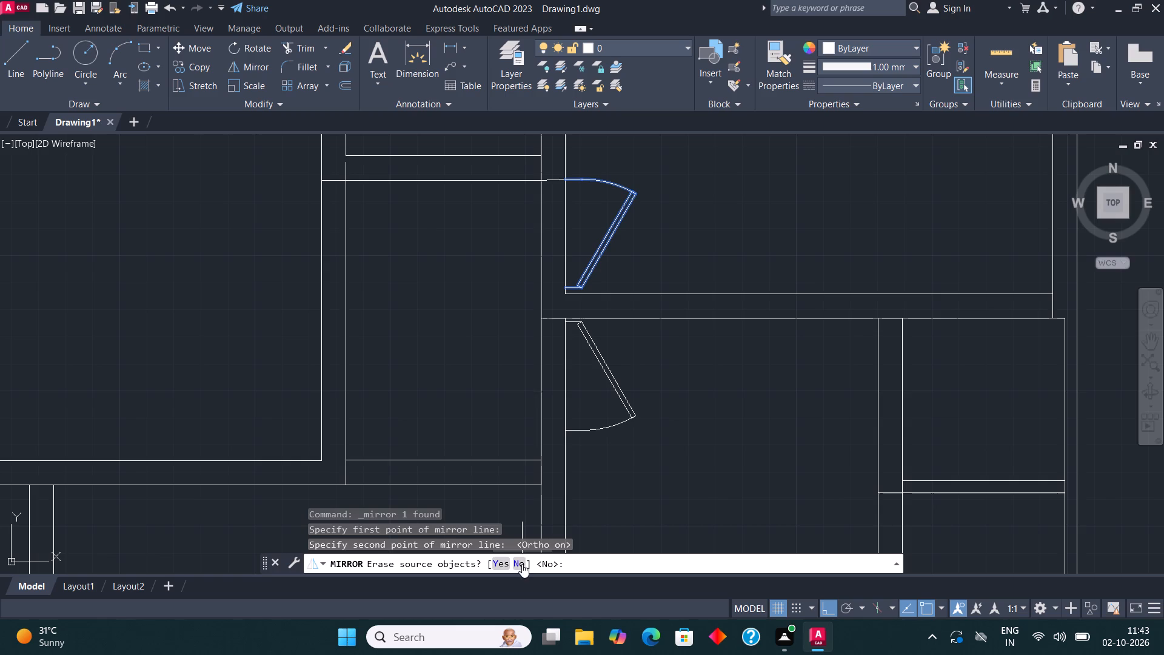
left_click(515, 565)
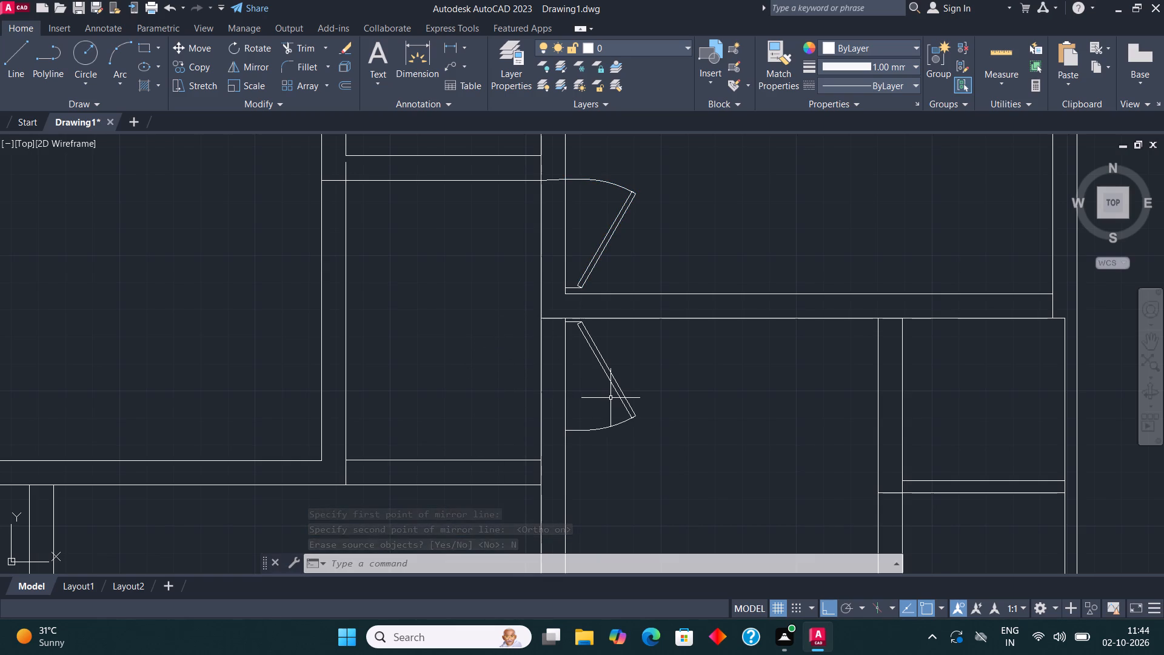
Draw a short line across the central wall's thickness at the lower end of the mirrored door.
middle_click_drag(625, 393, 603, 410)
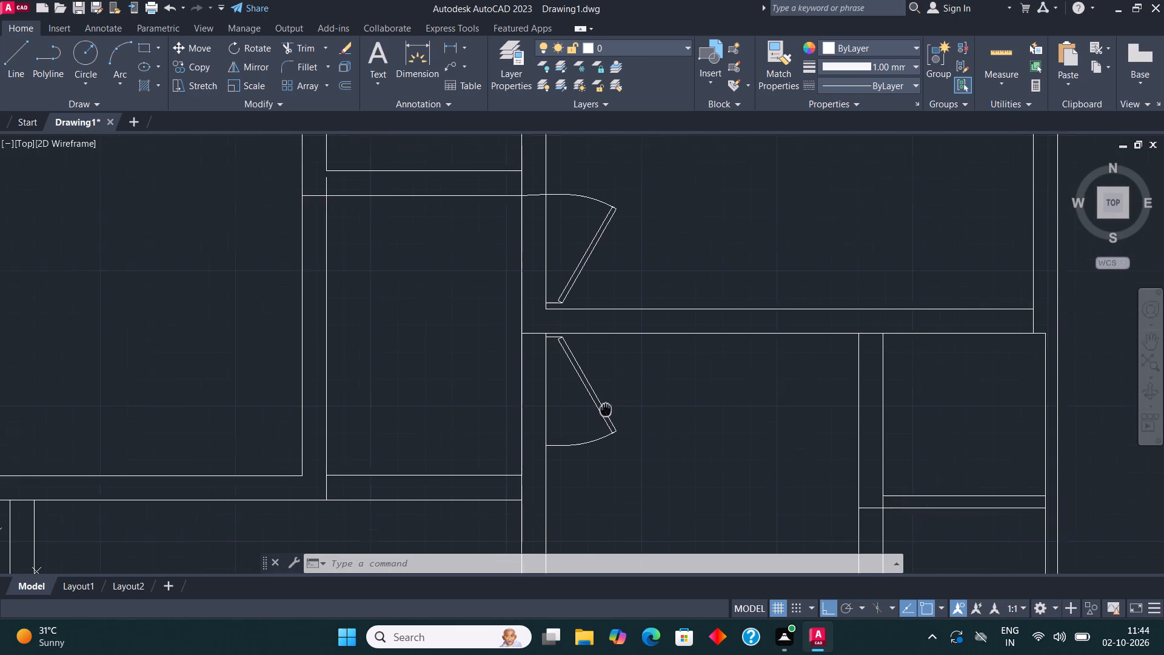
middle_click_drag(603, 410, 600, 412)
left_click(19, 59)
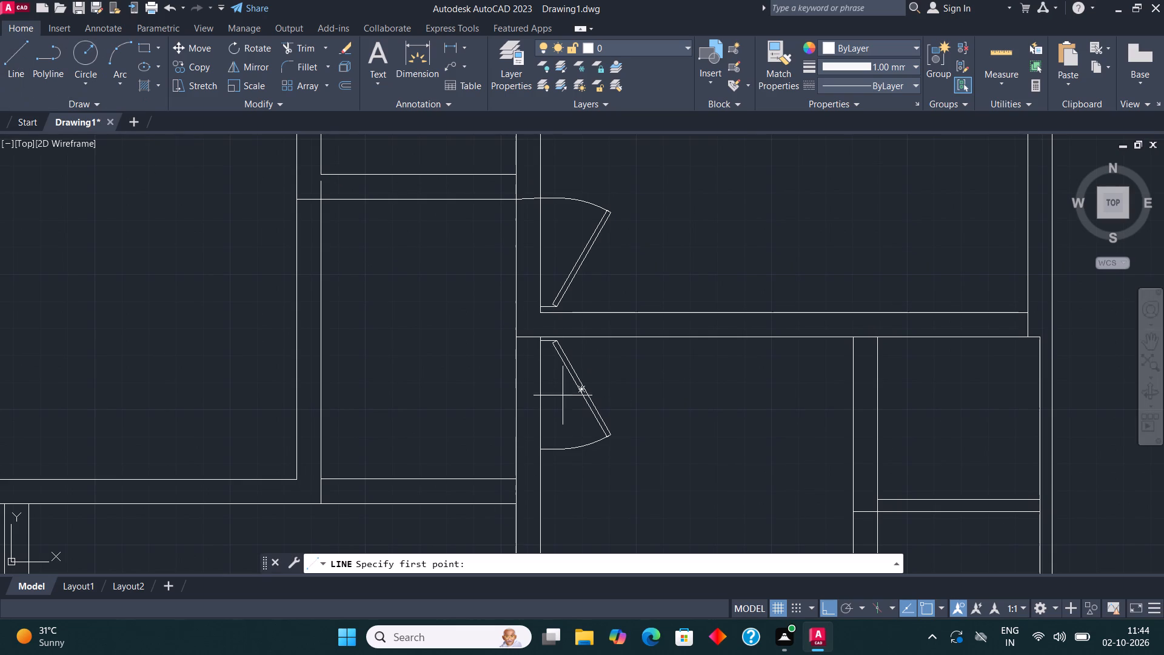
left_click(538, 450)
left_click(515, 452)
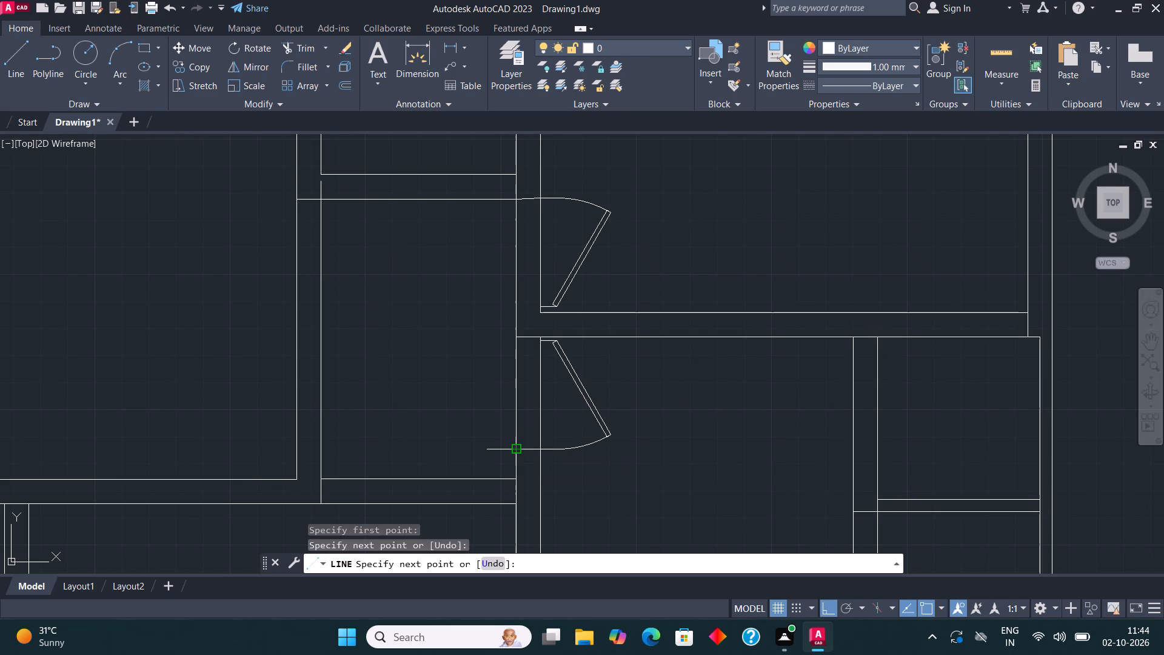
key("Escape")
Copy the upper-left door of the four rotated blocks into the large room on the plan's upper left, near its lower-right corner.
scroll(575, 354, "down", 4)
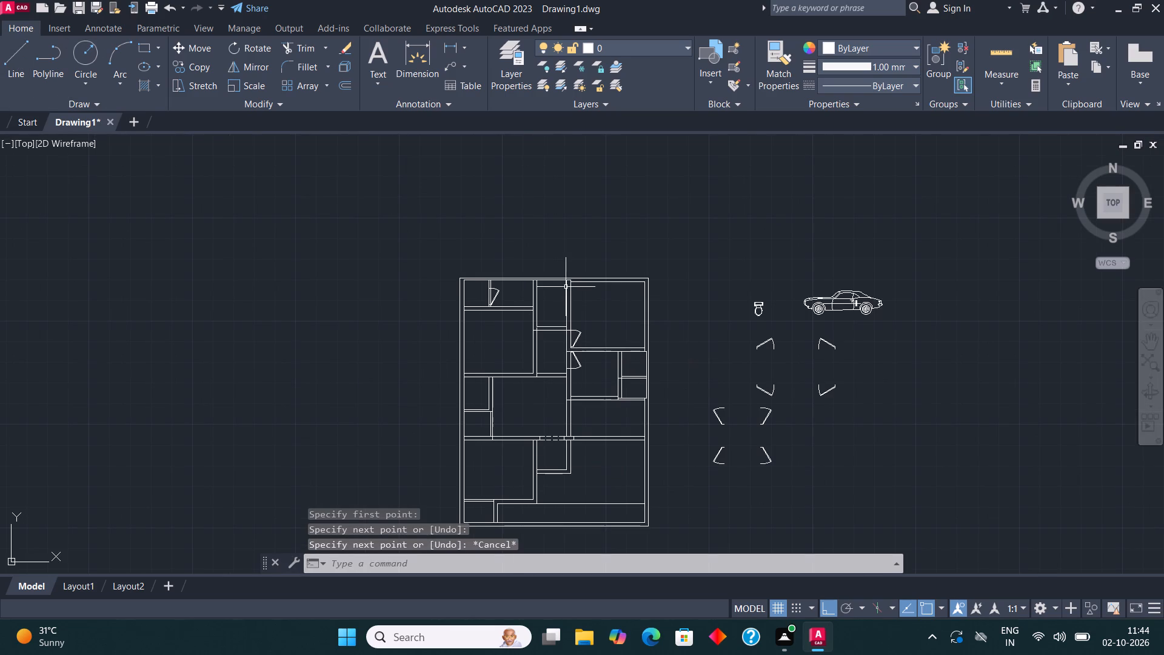
middle_click_drag(565, 287, 504, 240)
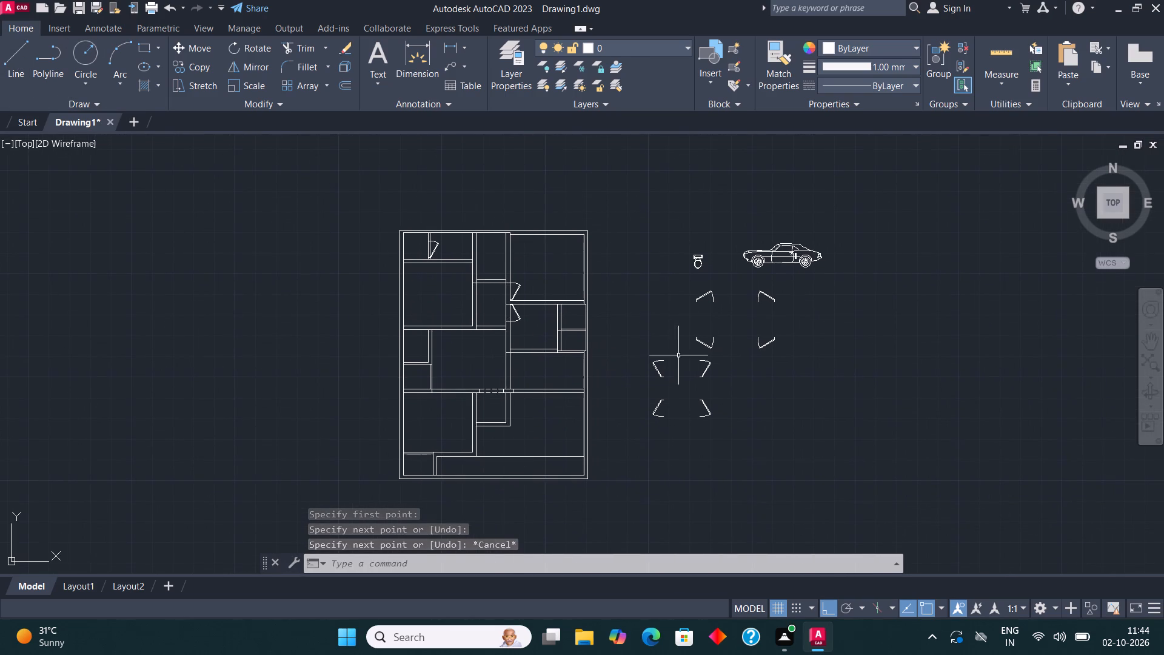
left_click(656, 368)
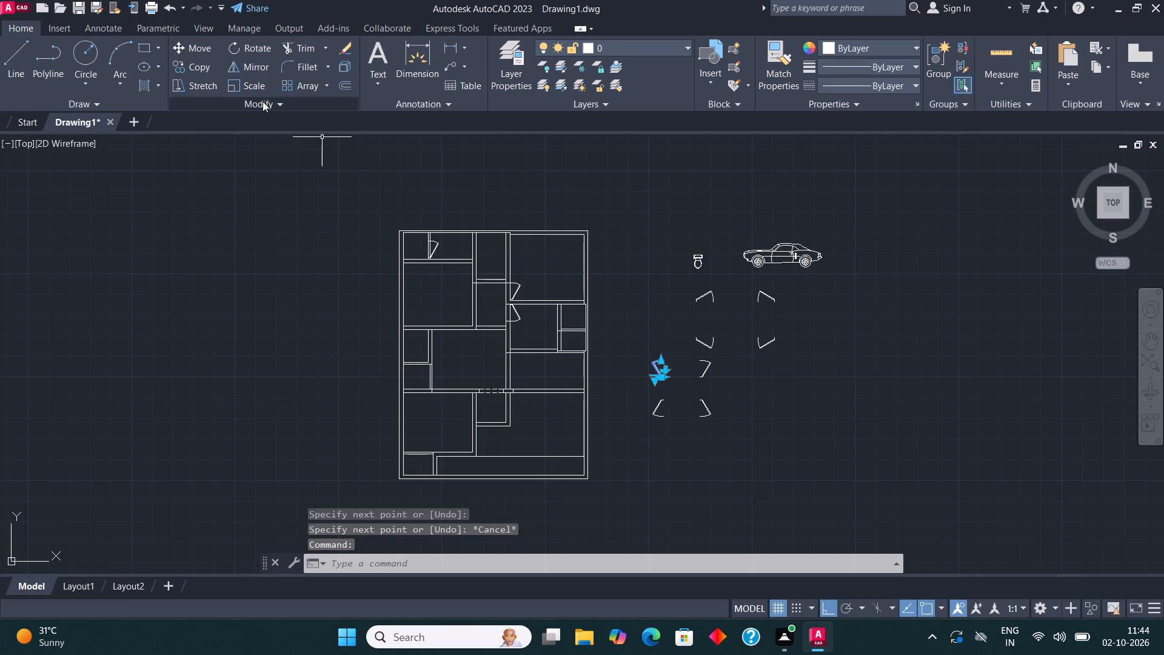
left_click(198, 65)
scroll(673, 372, "up", 1)
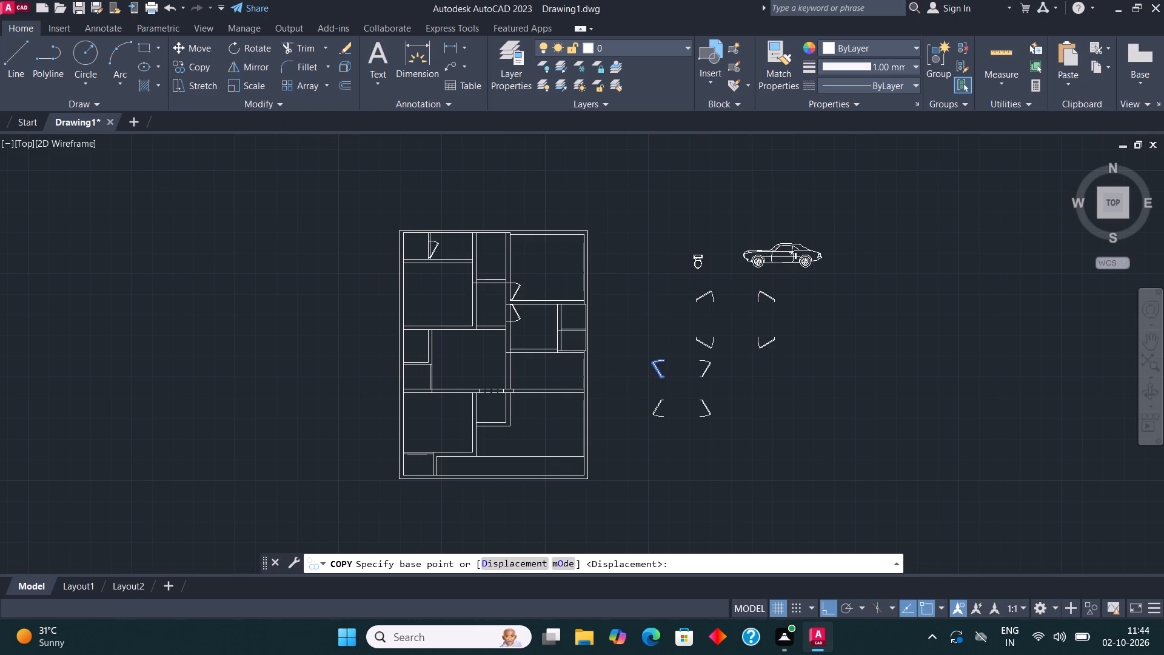
left_click(663, 379)
scroll(681, 349, "down", 2)
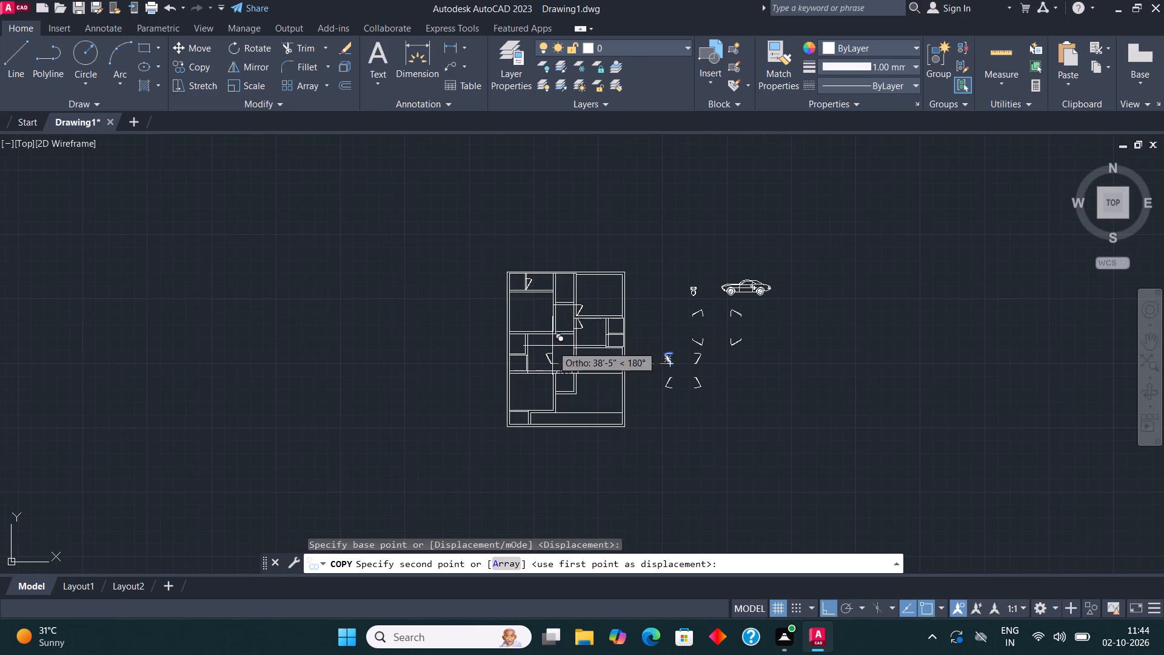
key("F8")
middle_click_drag(534, 335, 533, 381)
scroll(547, 367, "up", 6)
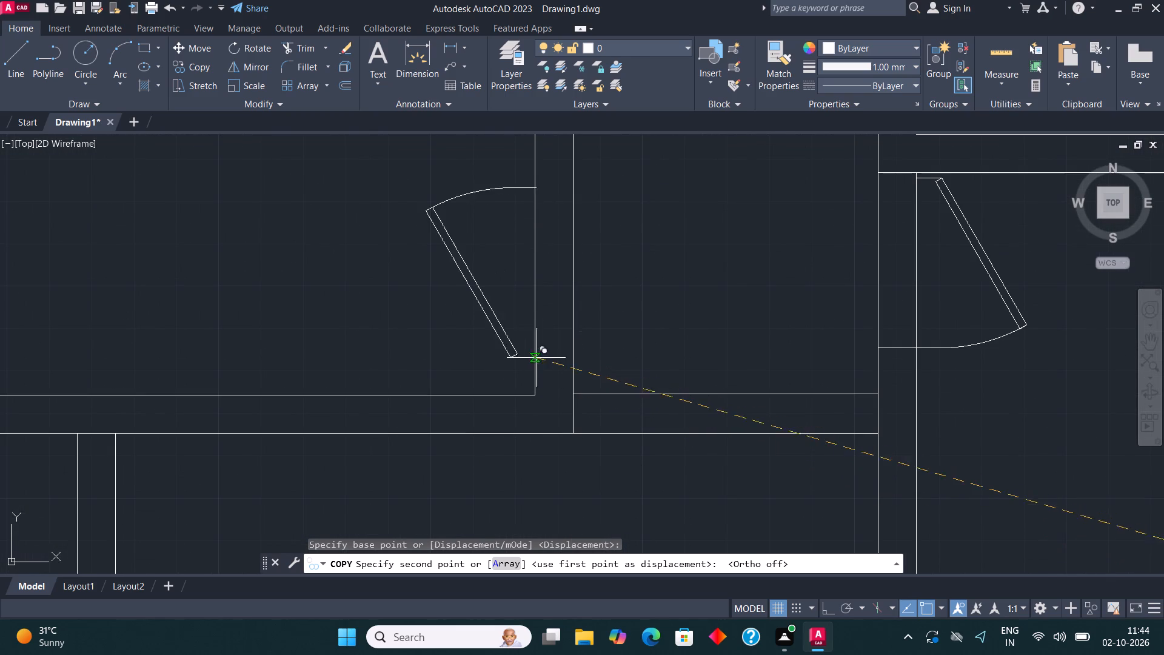
left_click(499, 347)
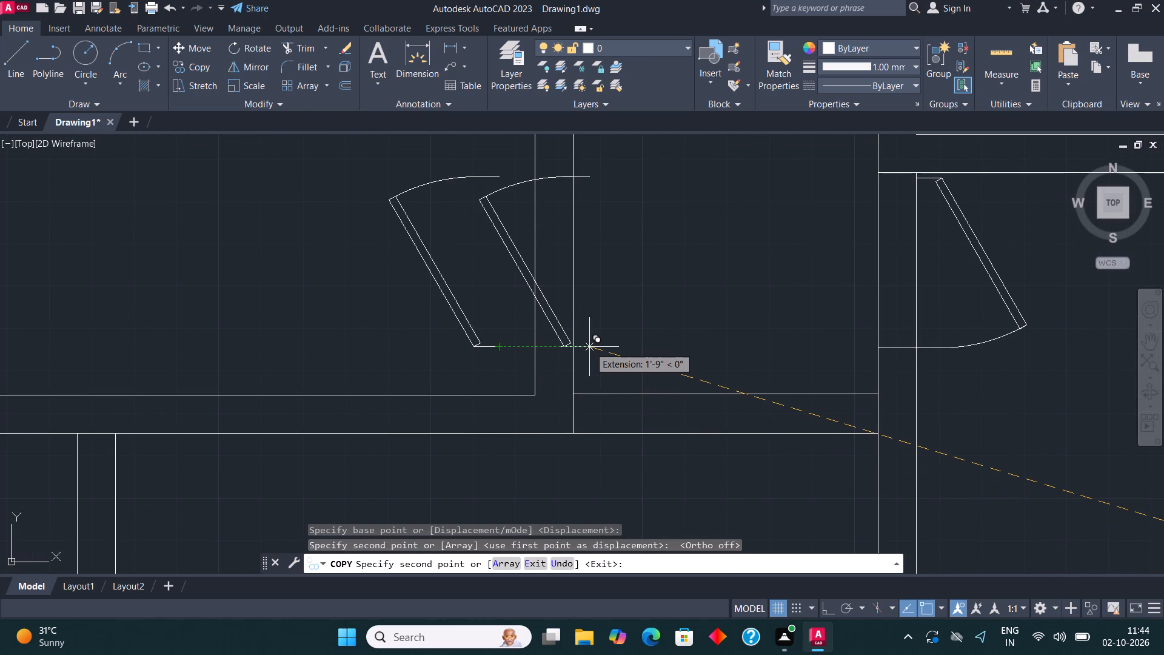
scroll(583, 342, "down", 1)
key("Escape")
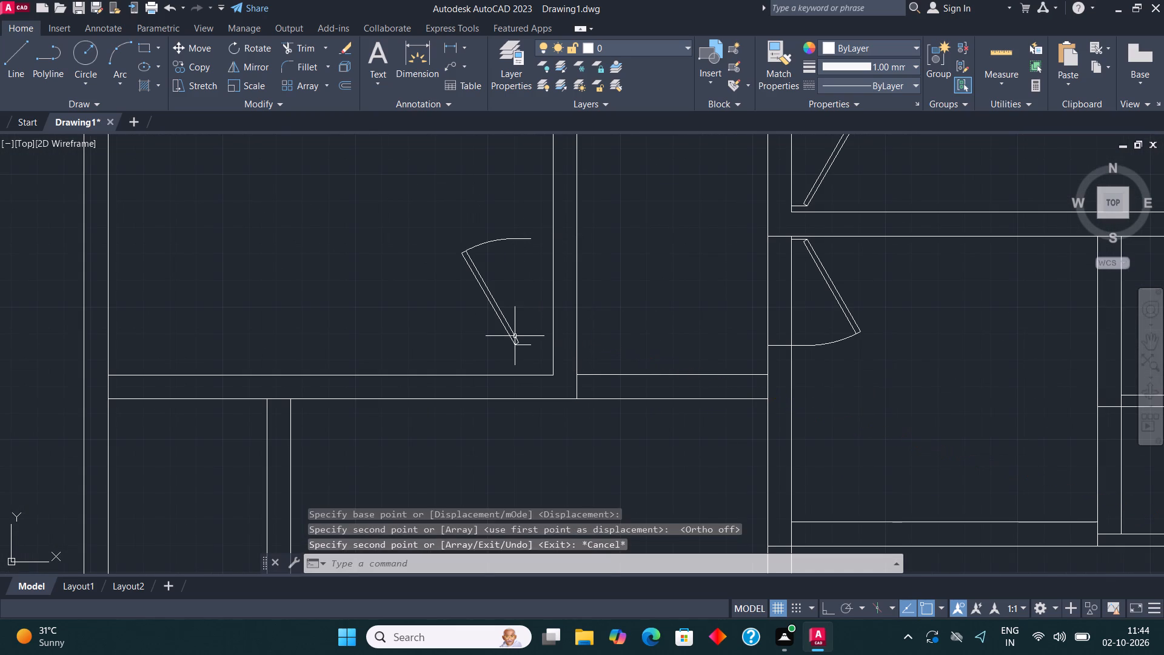
Move the copied door onto the inner face of the upper-left large room's right wall, just above its lower-right corner.
left_click(515, 336)
scroll(550, 331, "up", 1)
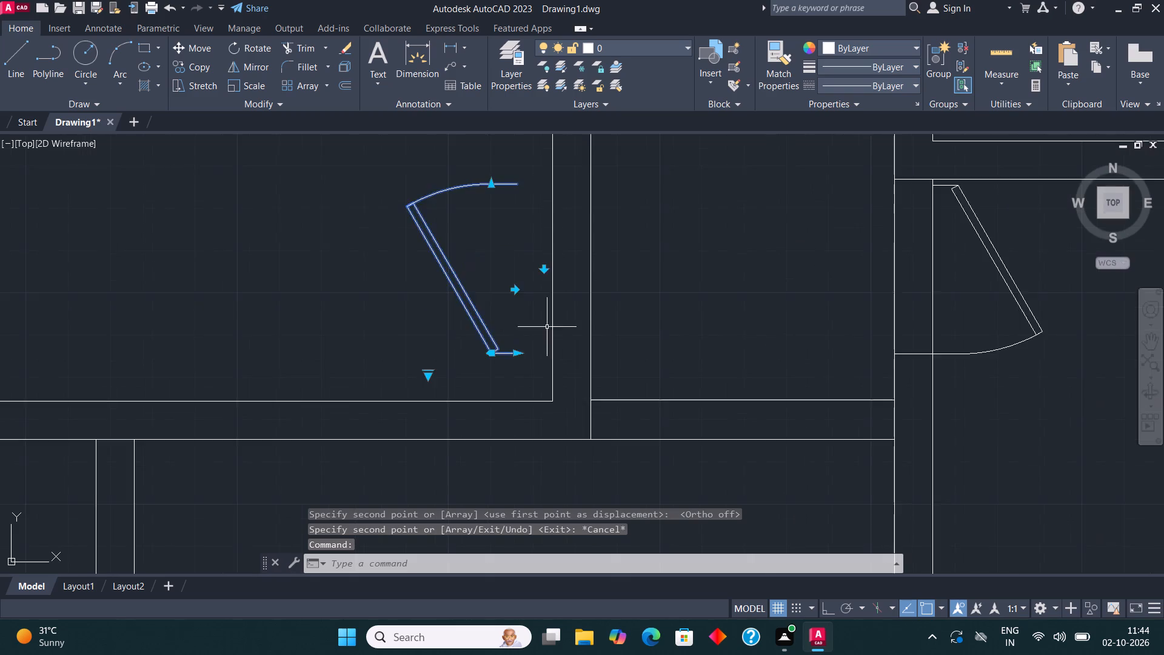
scroll(546, 325, "up", 1)
left_click(196, 48)
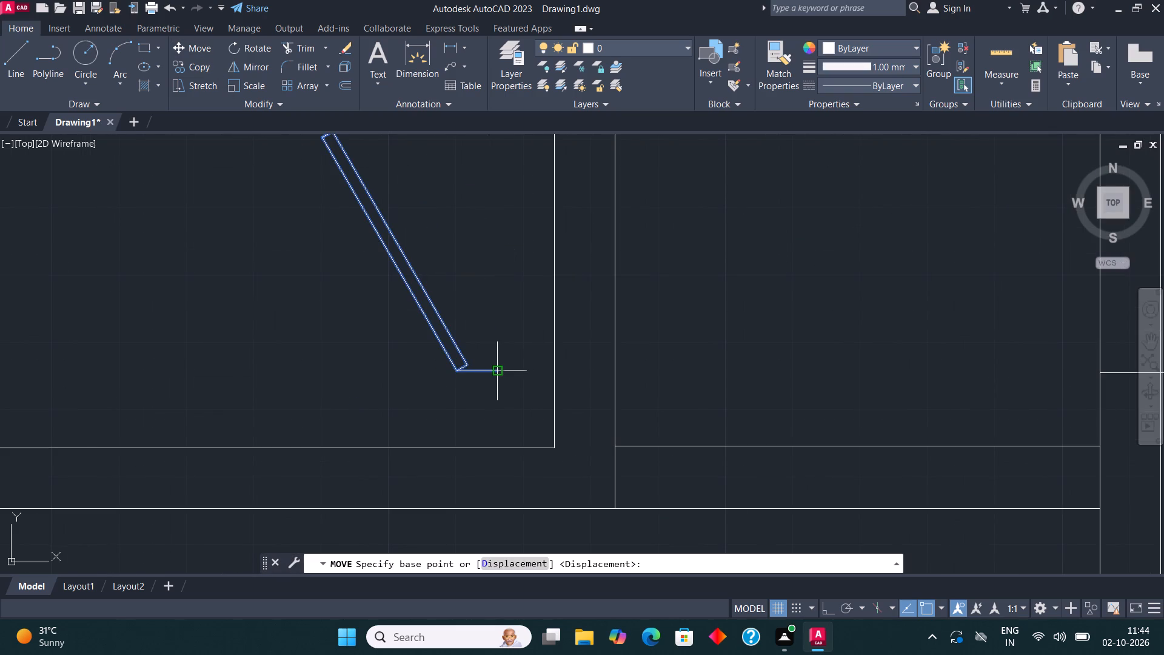
left_click(497, 370)
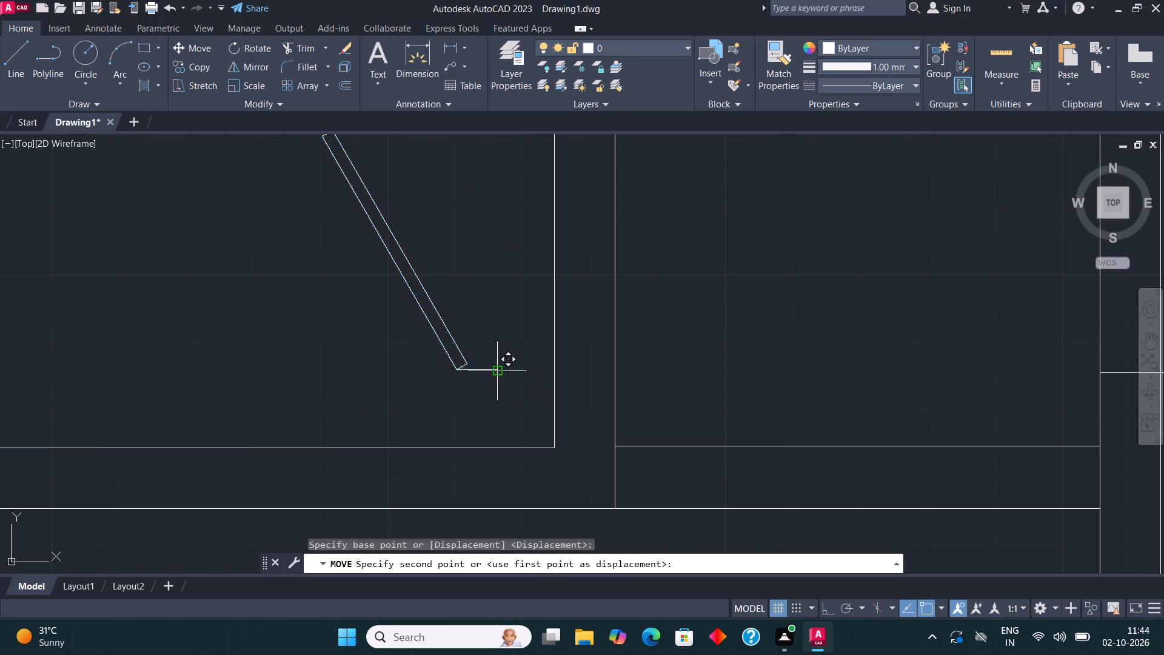
left_click(551, 412)
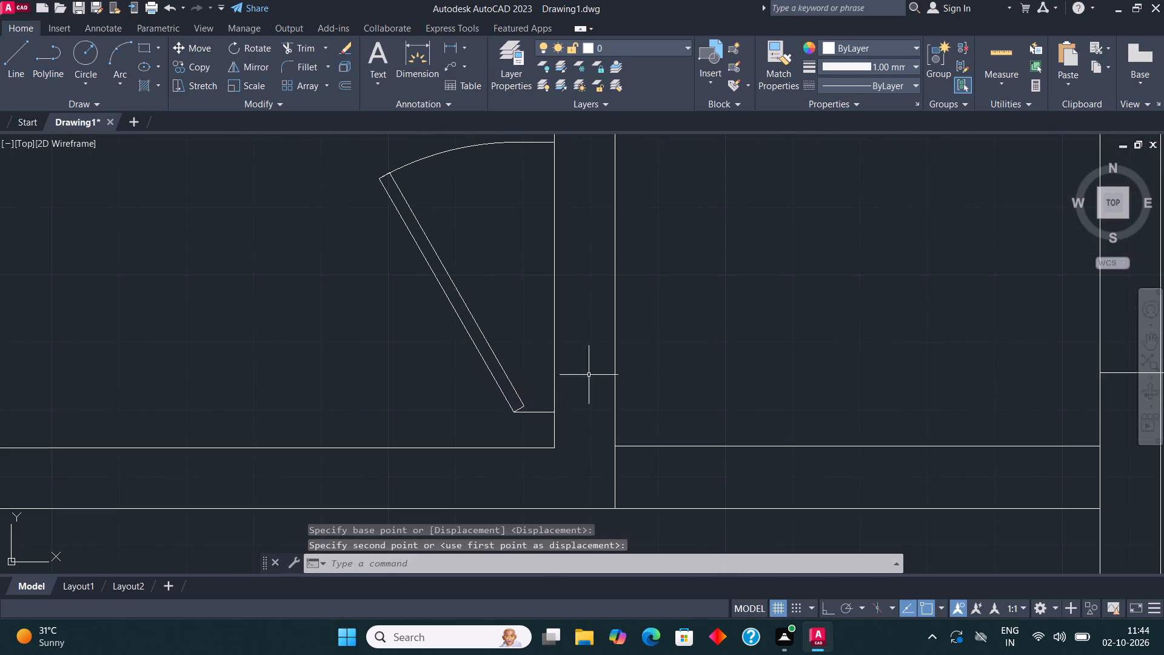
Draw a short line across the wall's thickness at the upper end of that door.
scroll(620, 348, "down", 2)
middle_click_drag(669, 238, 629, 255)
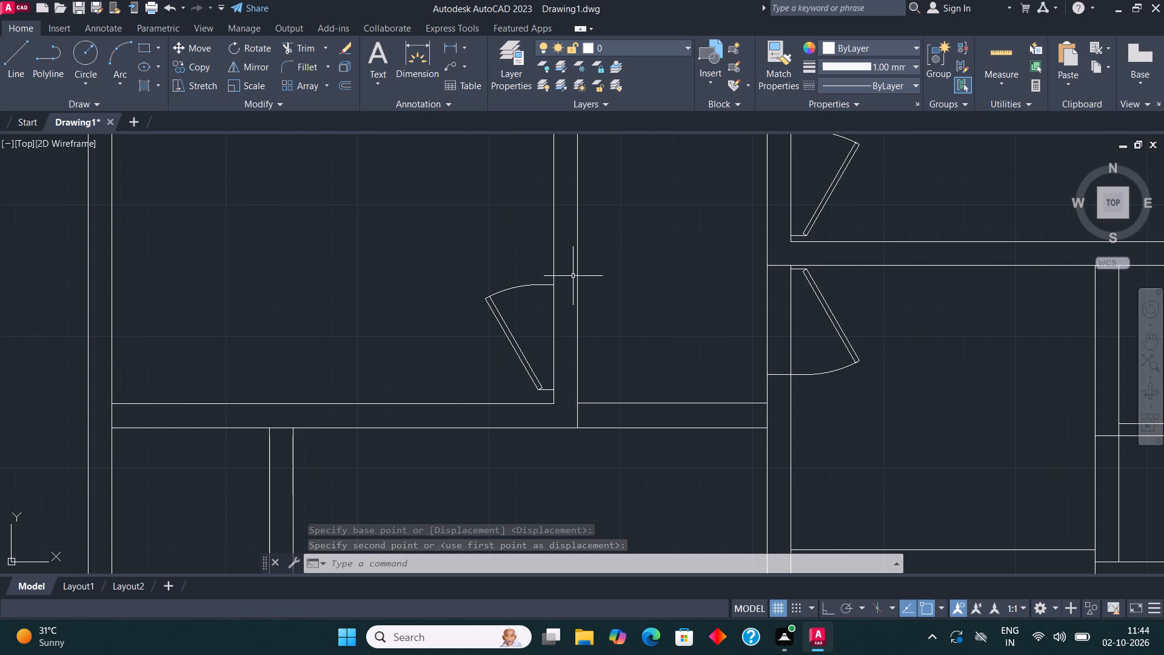
left_click(1, 70)
left_click(16, 44)
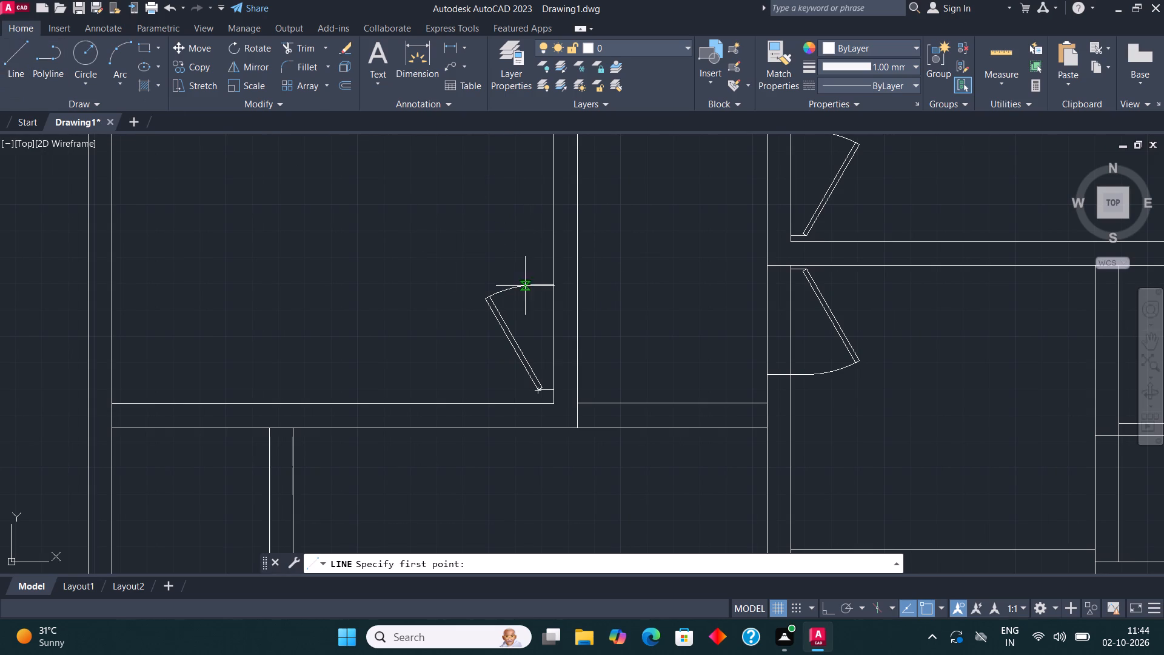
left_click(555, 285)
left_click(578, 282)
key("Escape")
Copy that door onto the right wall of the lower small room on the plan's left side, just above its lower-right corner.
scroll(600, 254, "down", 1)
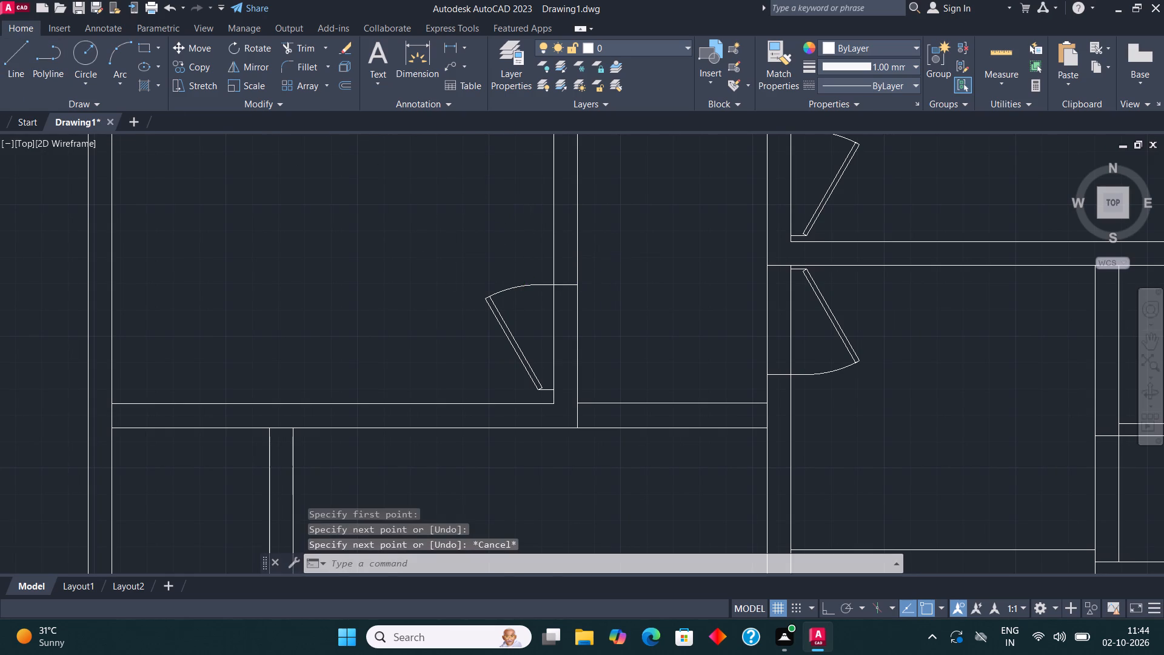
scroll(608, 380, "down", 1)
middle_click_drag(595, 339, 595, 304)
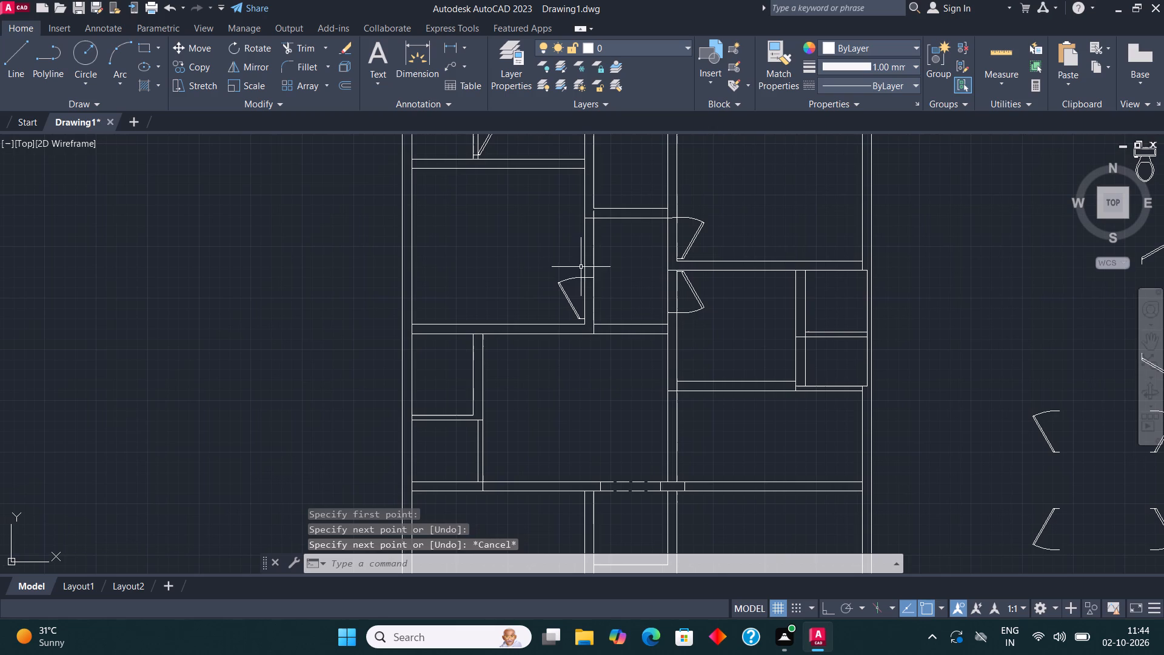
left_click(563, 295)
left_click(191, 62)
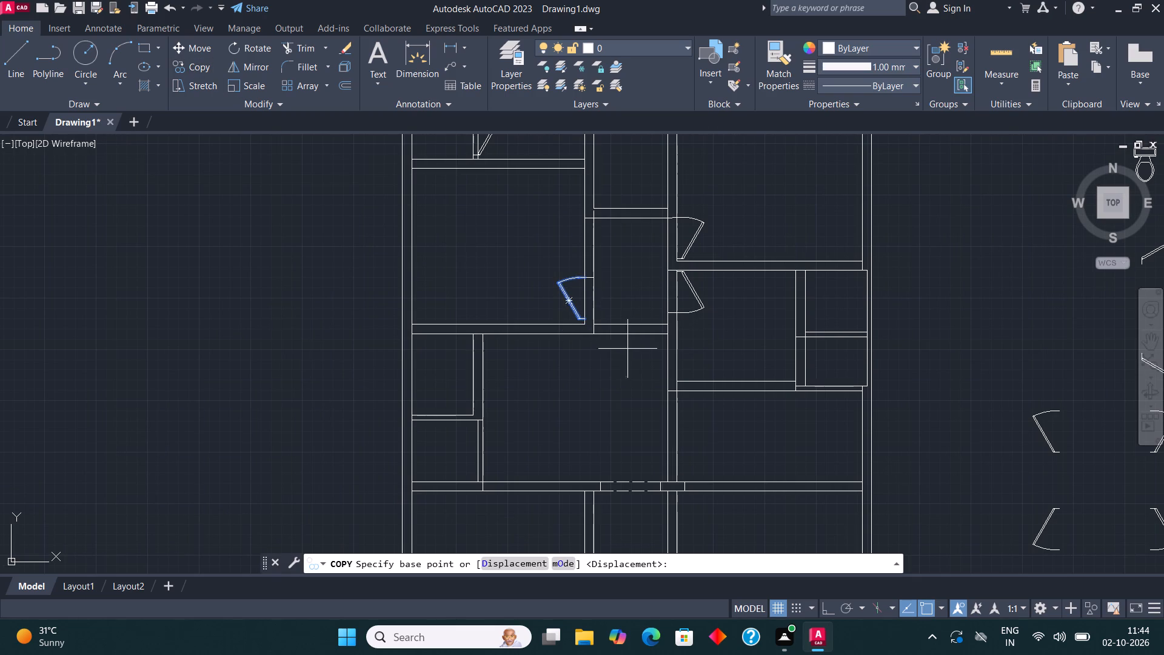
scroll(624, 337, "up", 4)
left_click(356, 224)
scroll(638, 294, "down", 3)
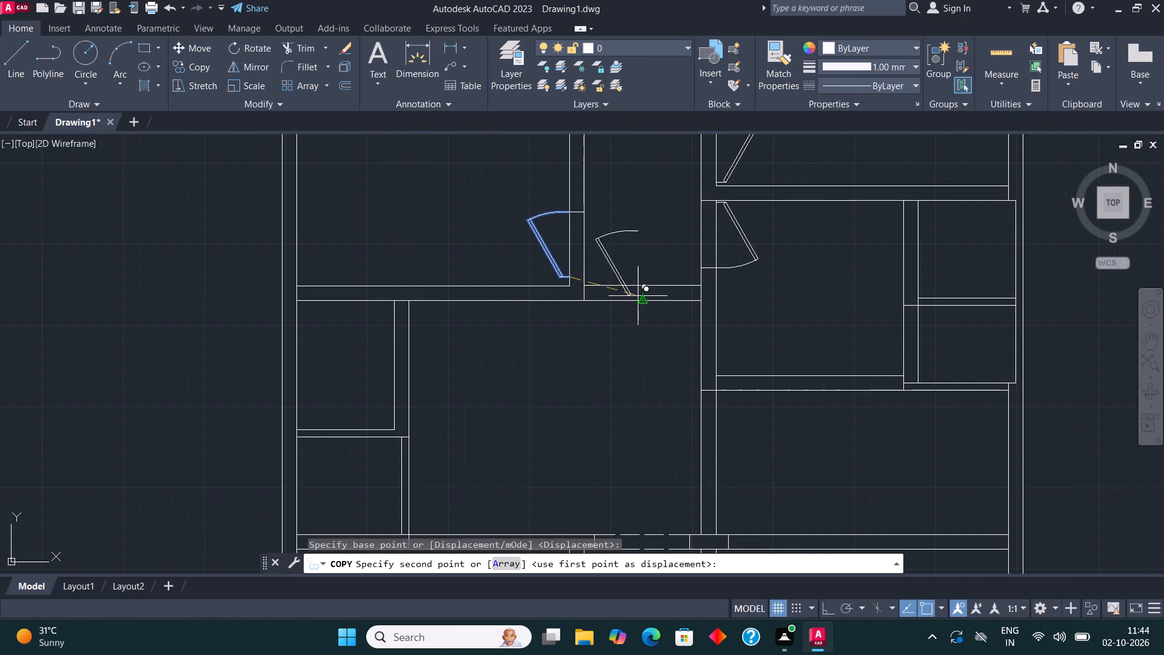
scroll(603, 324, "down", 1)
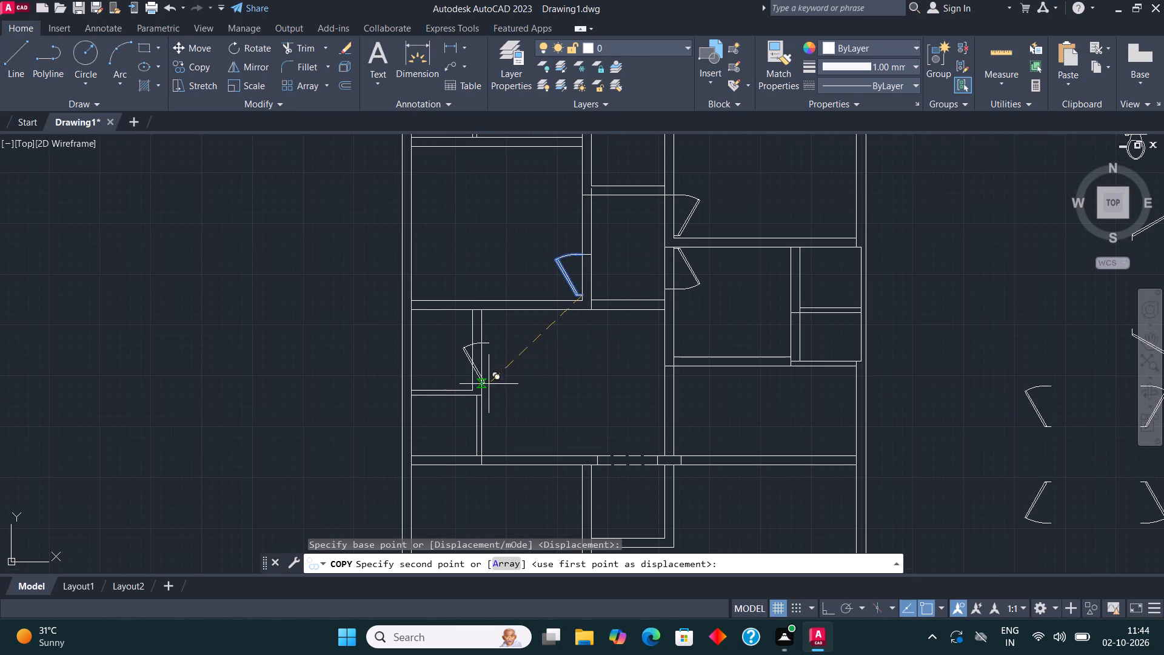
scroll(475, 452, "up", 4)
left_click(466, 458)
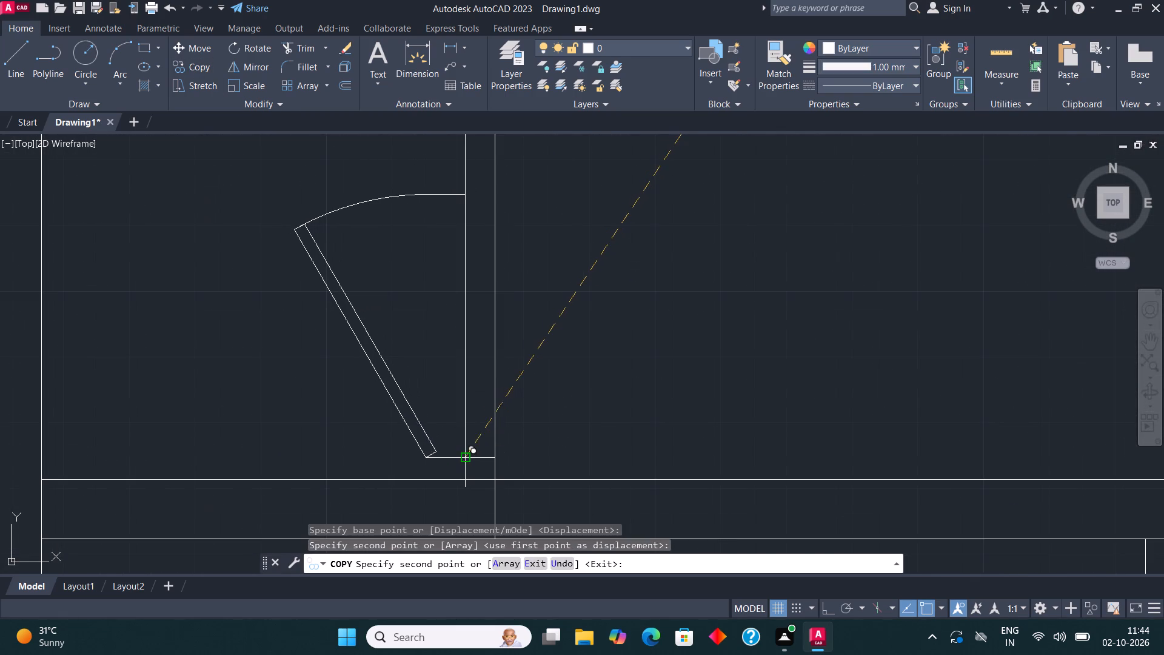
Place another copy of the door on the right wall of the lower-left large room, just above its lower-right corner.
scroll(471, 372, "down", 6)
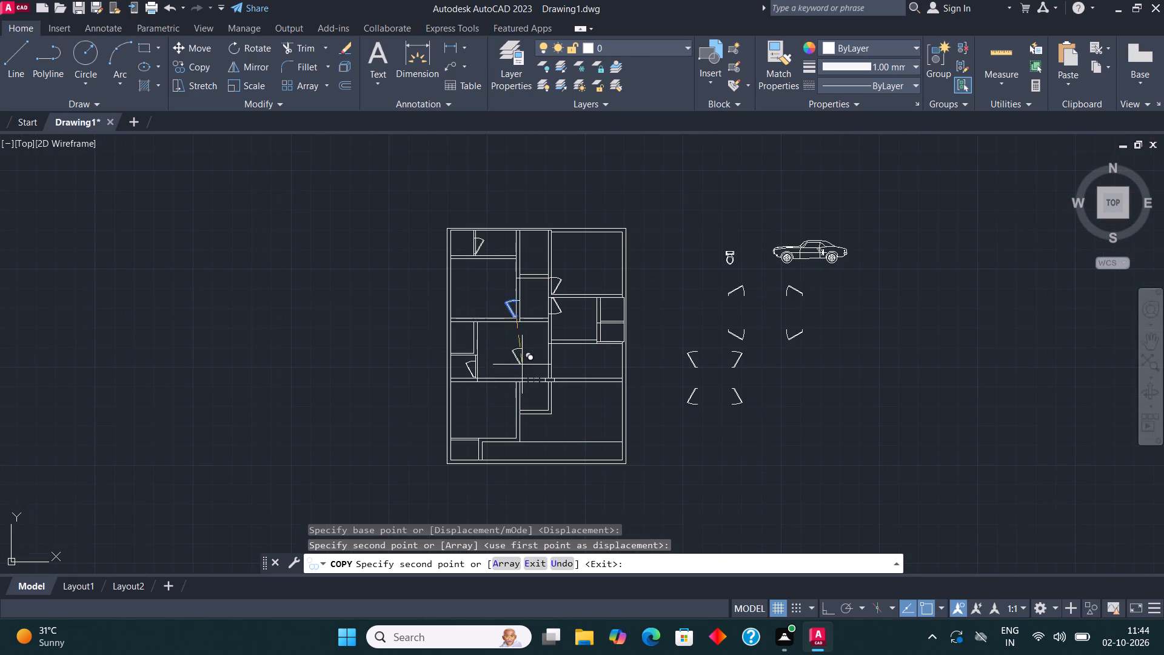
scroll(512, 434, "up", 5)
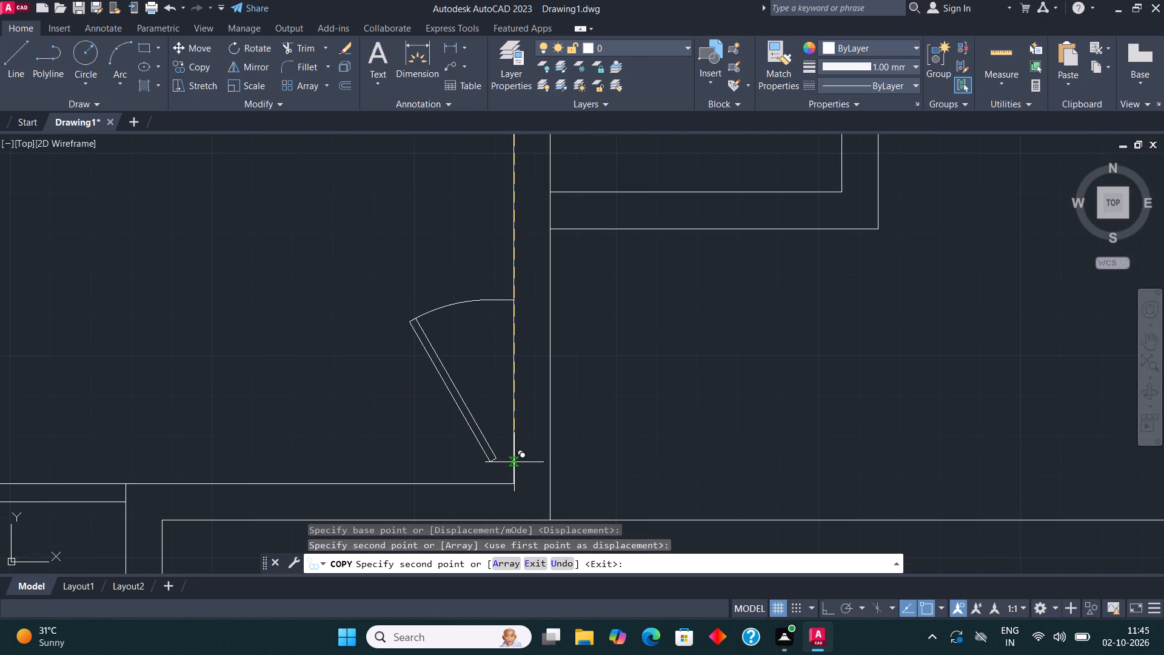
left_click(513, 471)
scroll(499, 466, "down", 1)
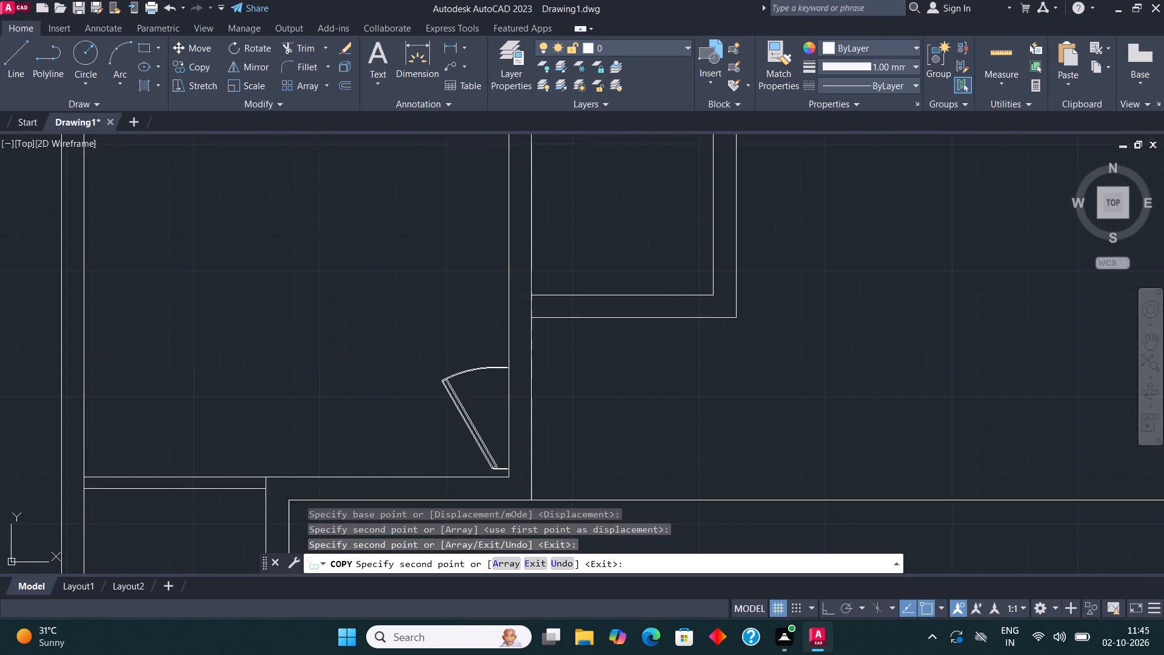
scroll(497, 466, "down", 1)
key("Escape")
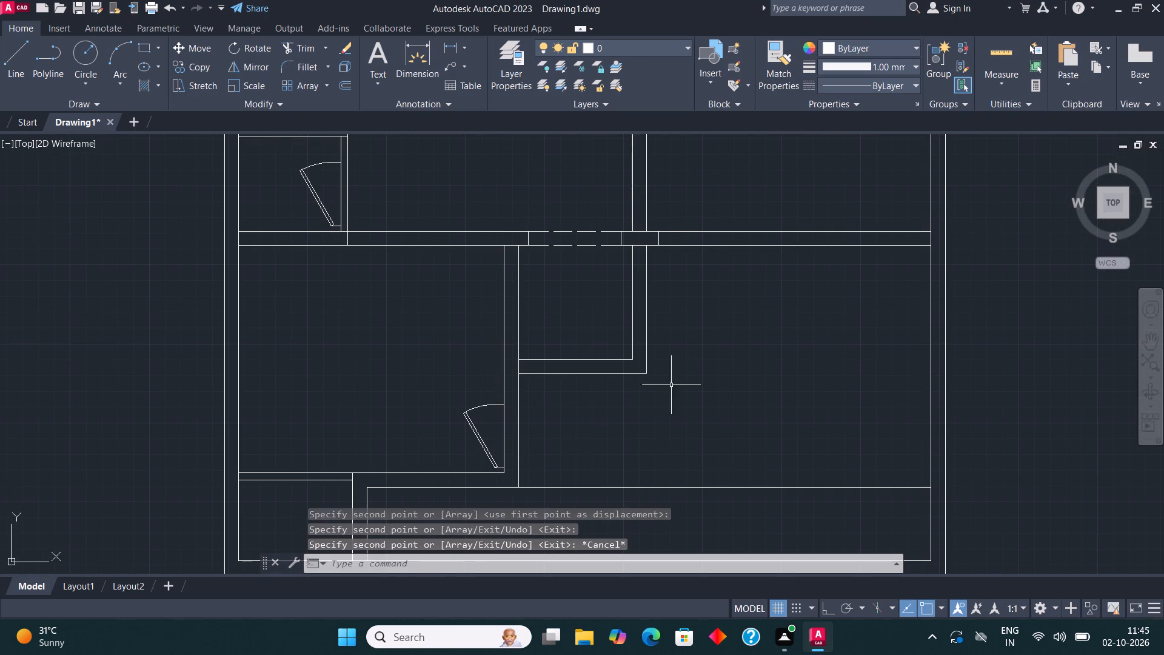
Copy the lower-left door of the four rotated blocks onto the lower-left large room's right wall, just below its upper-right corner.
middle_click_drag(696, 385, 483, 426)
scroll(658, 323, "down", 1)
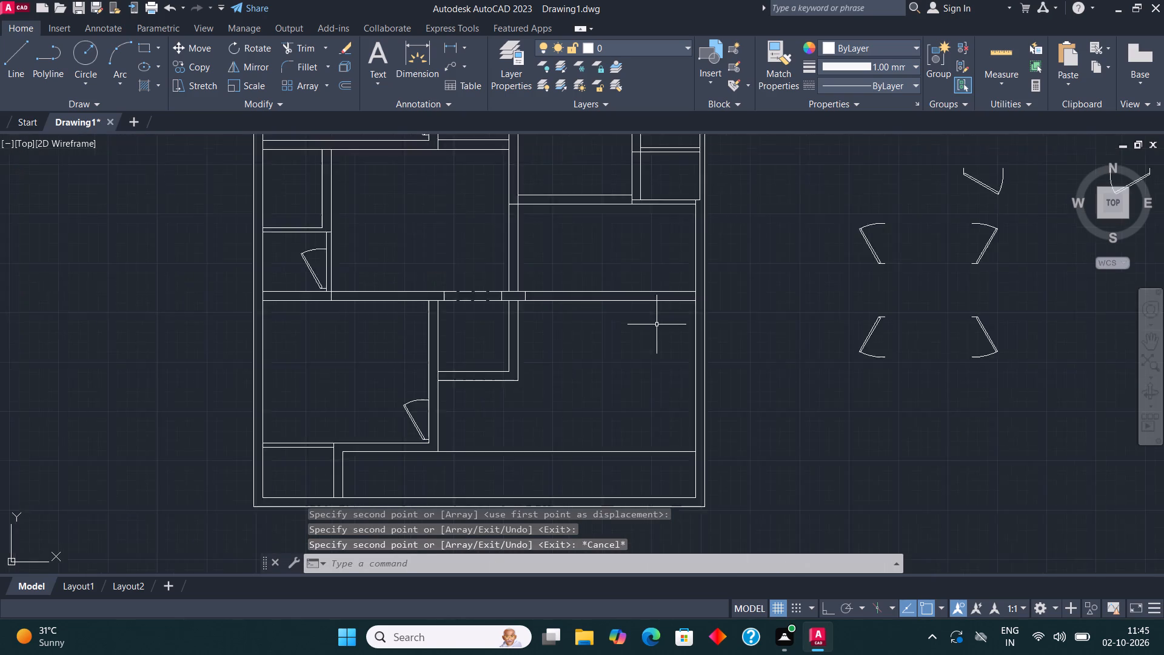
scroll(657, 324, "down", 2)
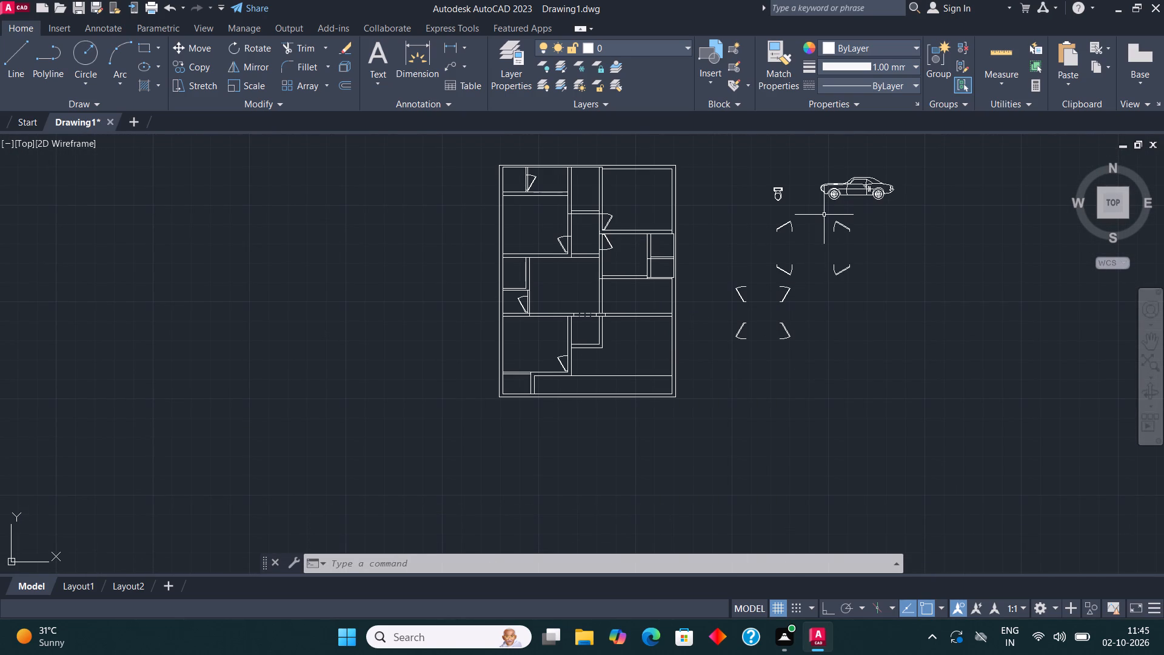
scroll(824, 215, "up", 1)
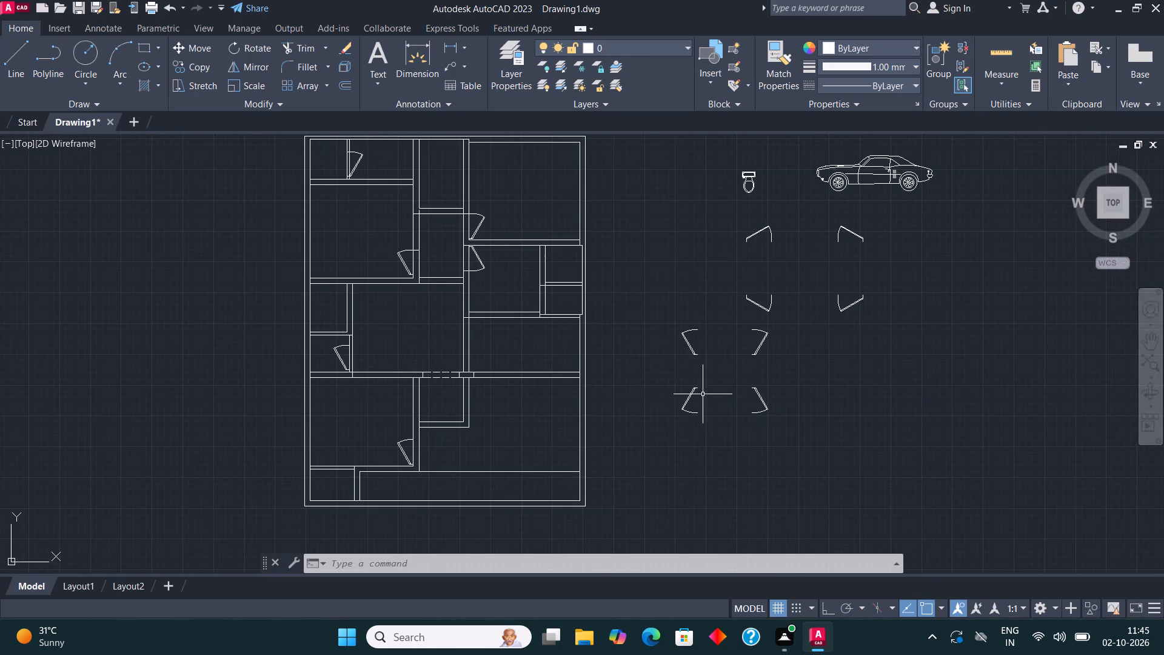
left_click(695, 391)
left_click(199, 68)
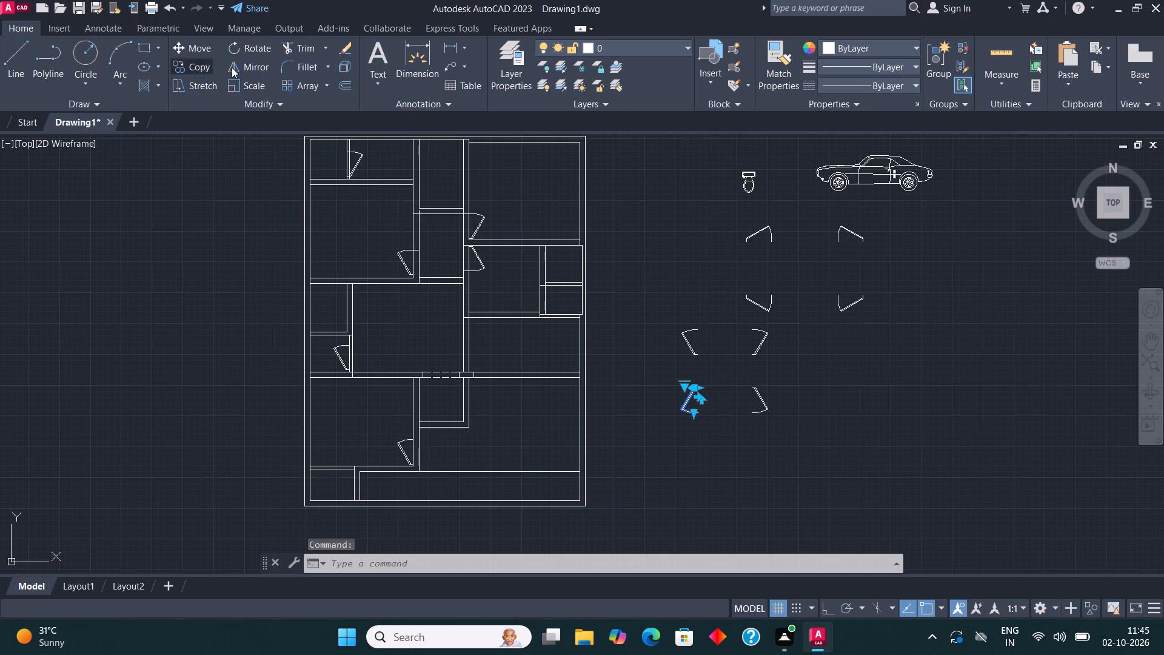
left_click(697, 389)
scroll(801, 297, "down", 2)
scroll(643, 332, "up", 3)
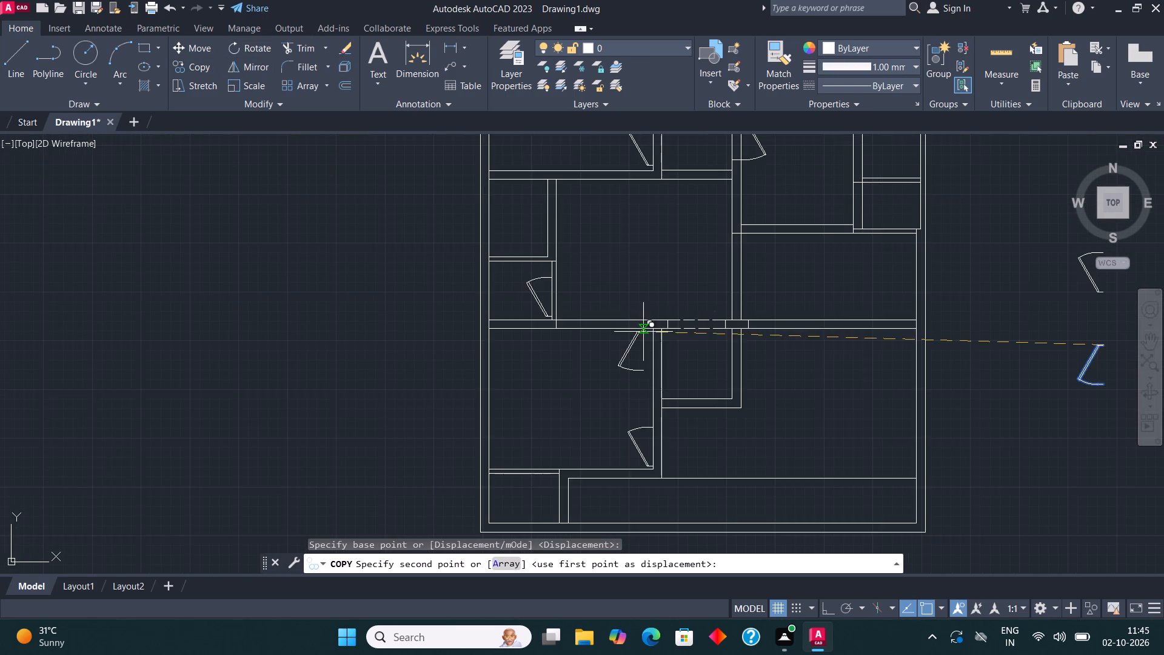
scroll(649, 337, "up", 3)
left_click(660, 318)
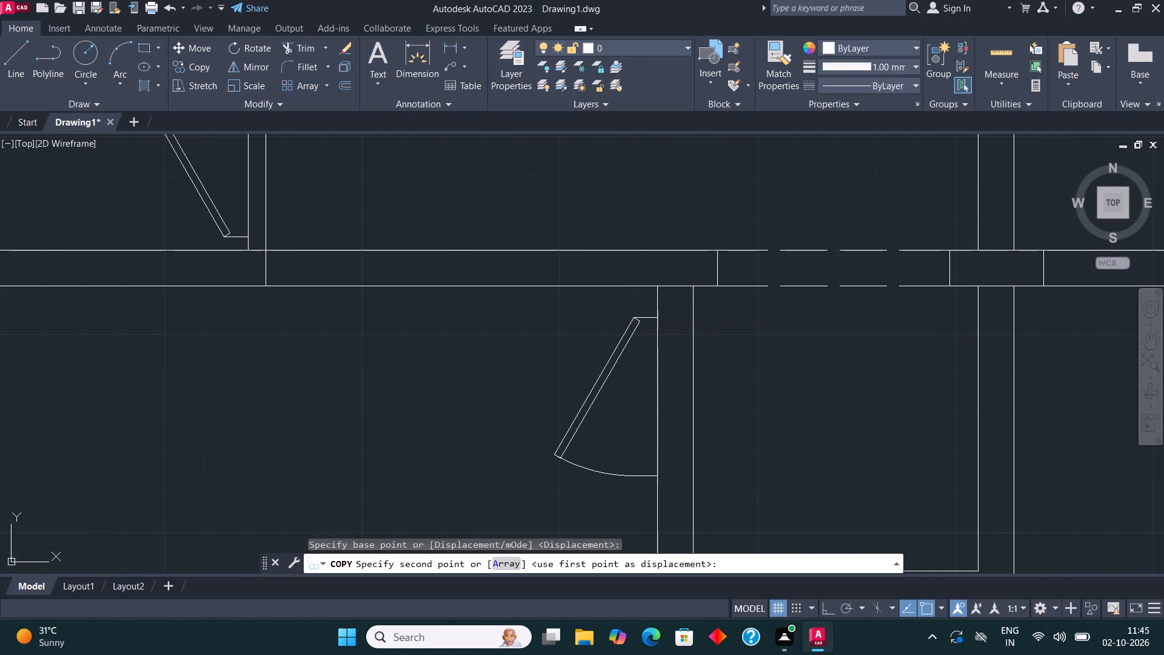
key("Escape")
Copy the lower-left door of the four unrotated blocks onto the upper wall of the small bottom-left room, near its upper-left corner.
scroll(562, 307, "down", 2)
scroll(567, 247, "down", 2)
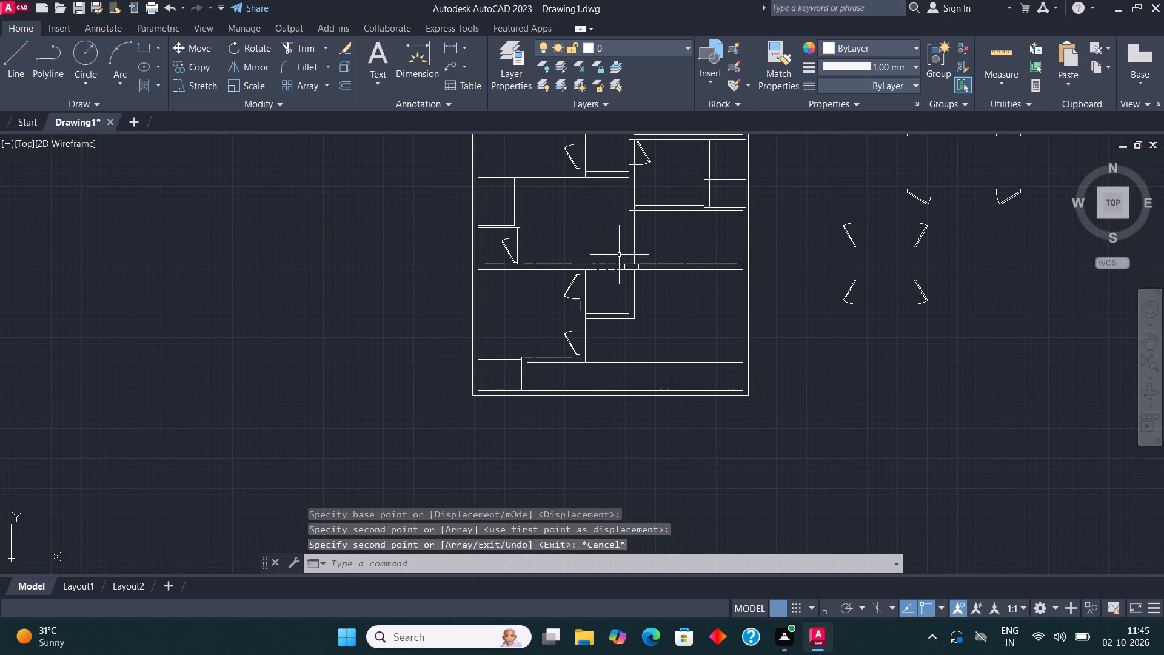
middle_click_drag(780, 253, 645, 293)
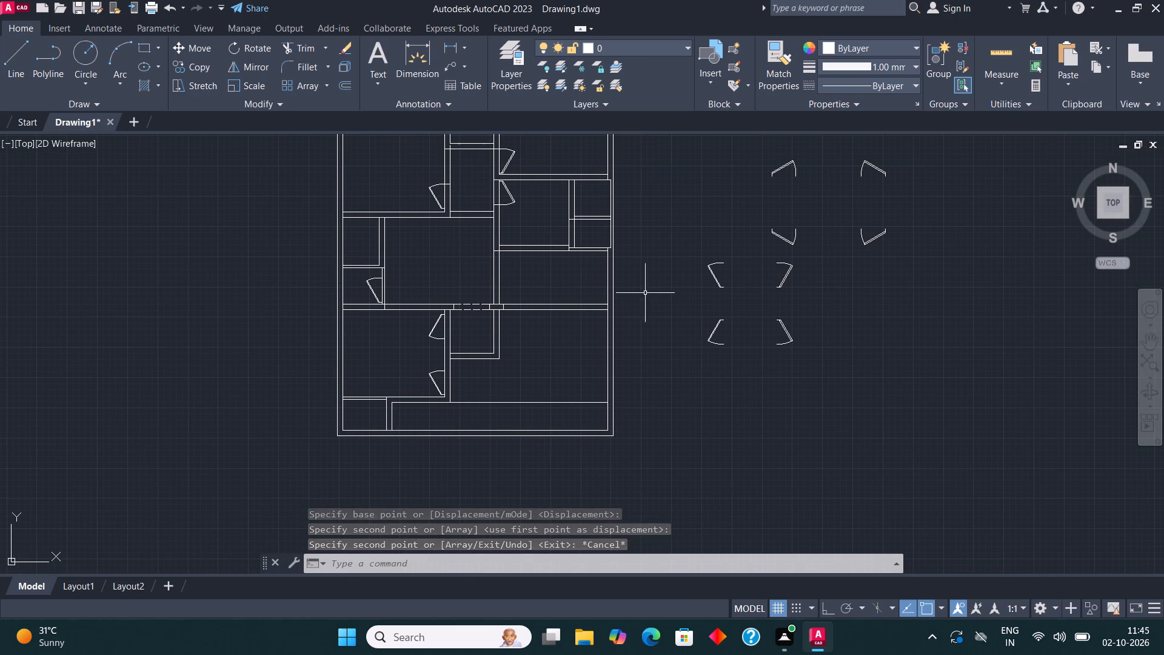
left_click(777, 238)
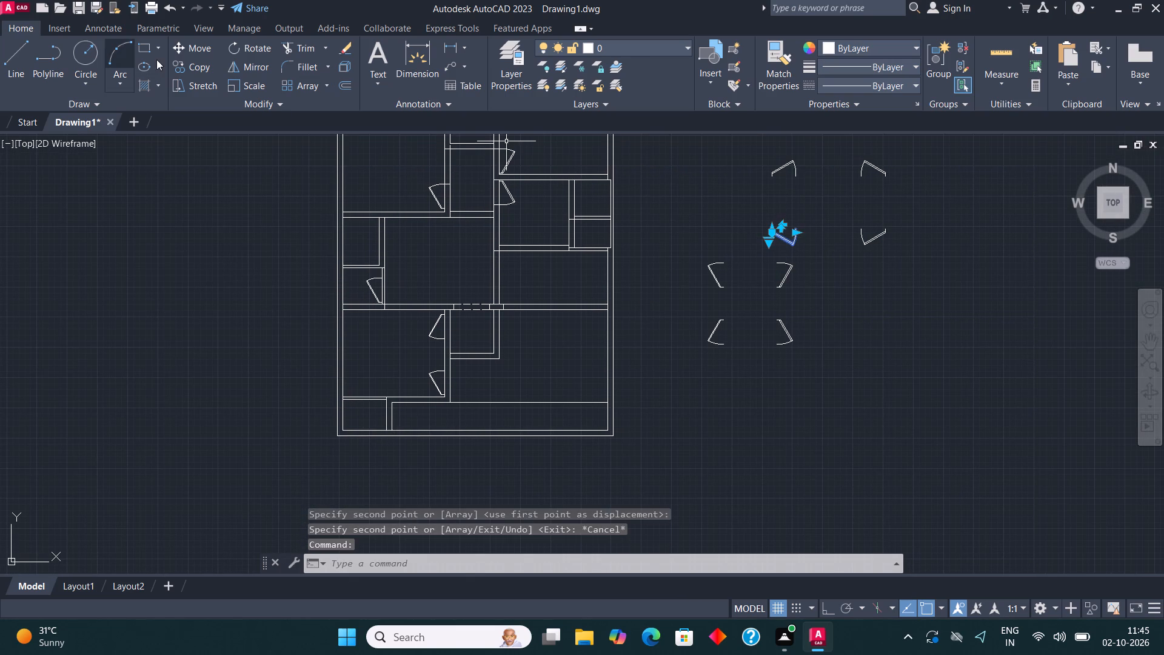
left_click(206, 67)
scroll(775, 210, "up", 2)
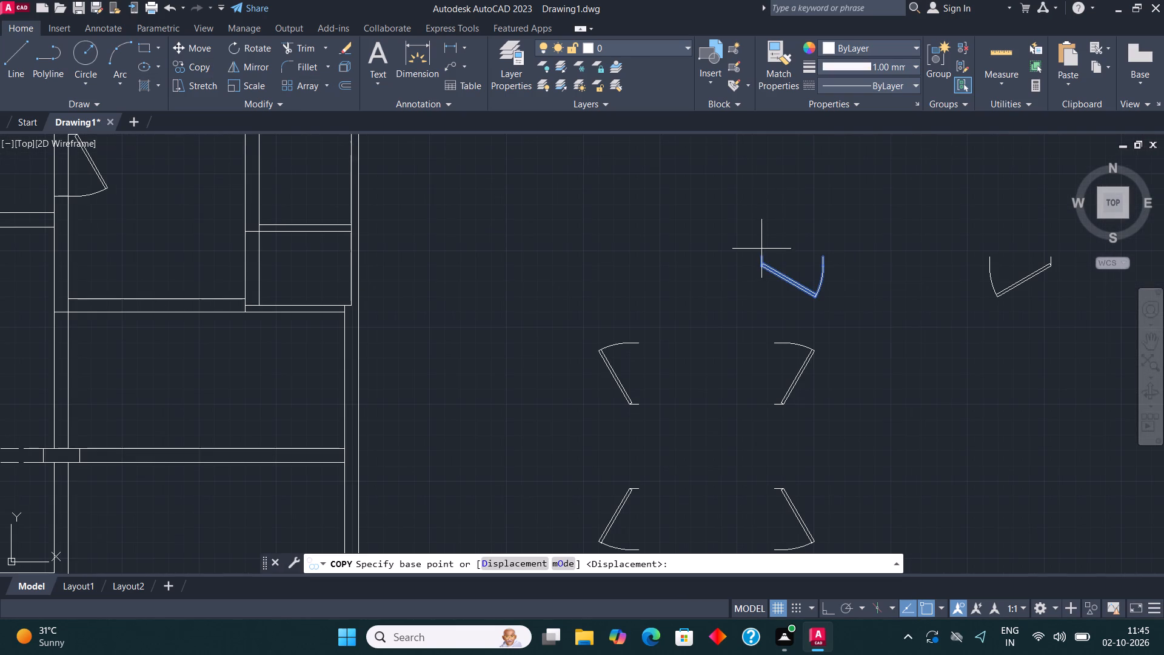
left_click(759, 254)
scroll(857, 192, "down", 3)
scroll(581, 326, "up", 3)
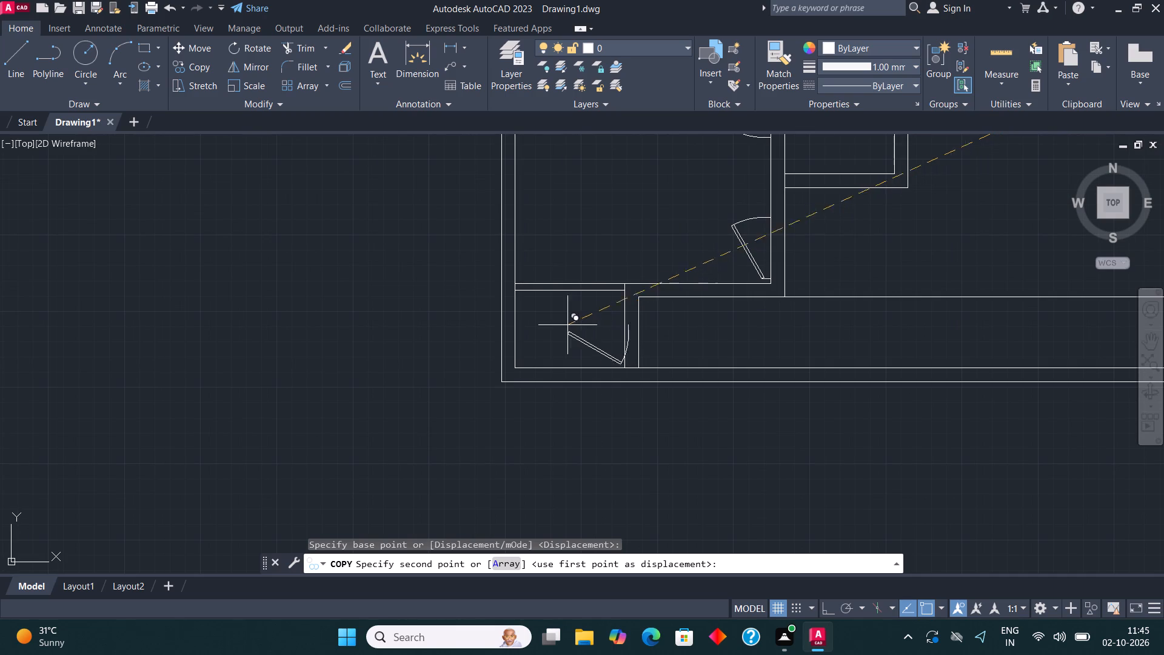
scroll(532, 314, "up", 2)
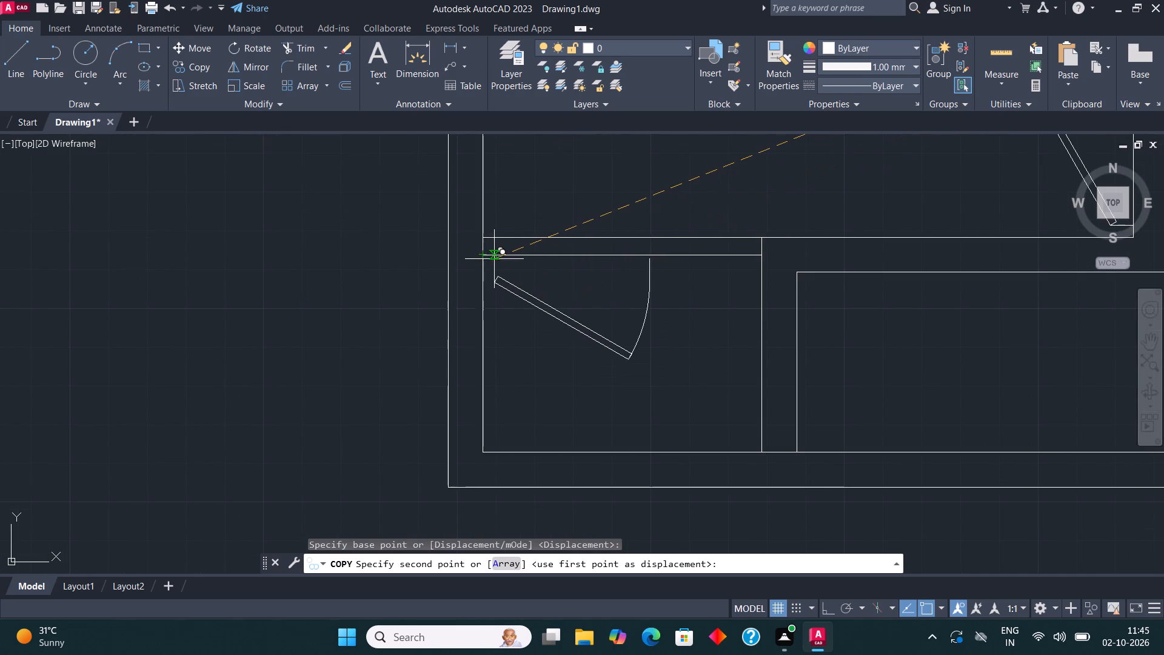
left_click(498, 258)
scroll(249, 245, "down", 3)
key("Escape")
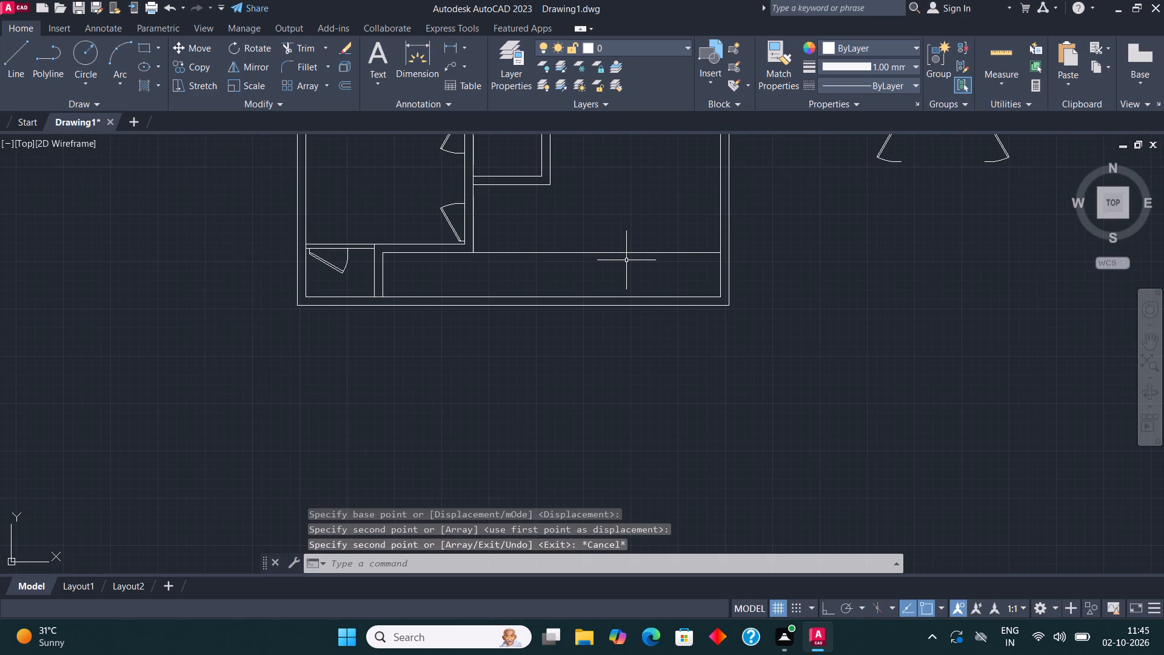
Copy the upper-left door of the four unrotated blocks onto the lower wall of the middle-right room, near its lower-left corner.
middle_click_drag(775, 261, 733, 406)
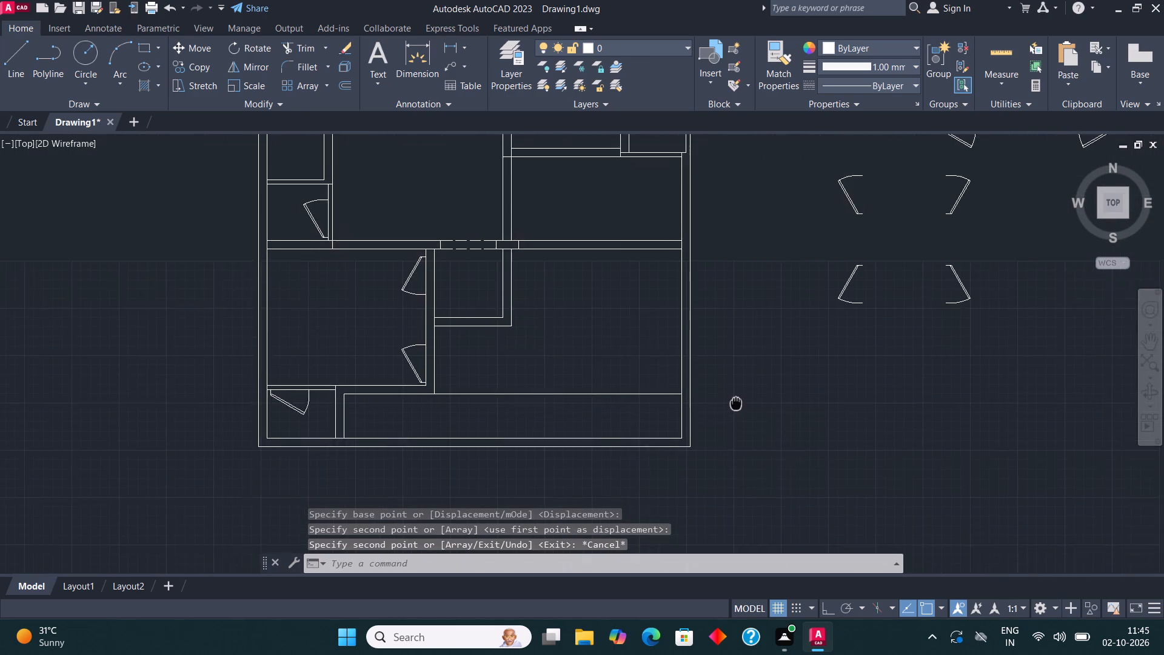
middle_click_drag(733, 406, 709, 430)
middle_click_drag(682, 257, 693, 278)
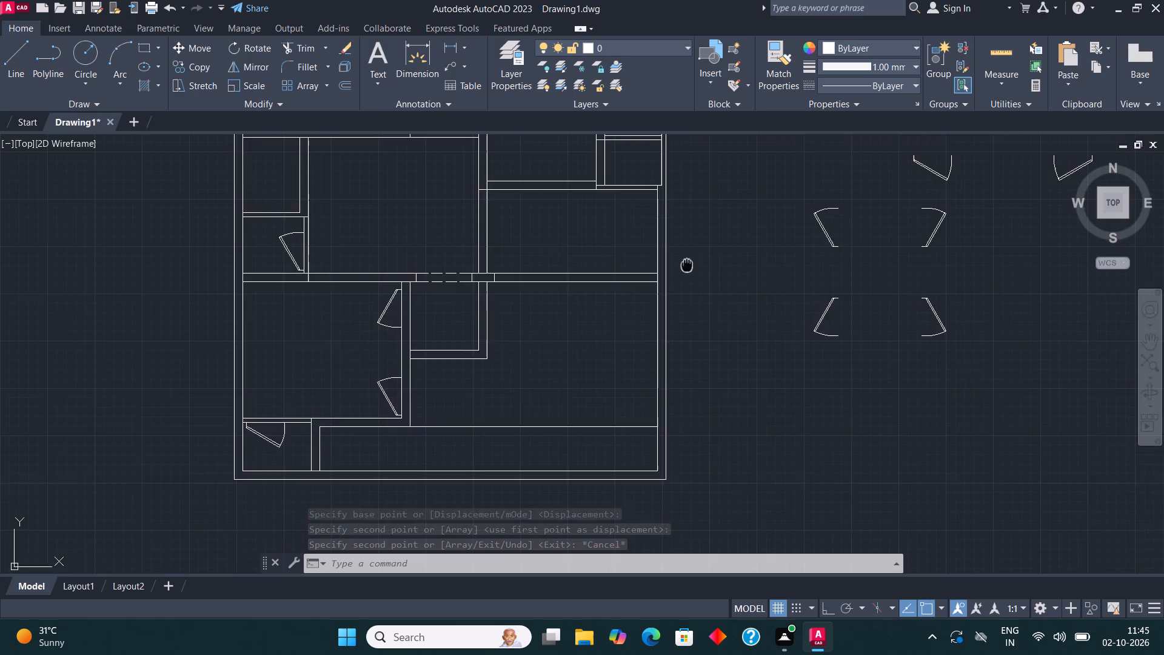
middle_click_drag(693, 278, 714, 338)
middle_click_drag(825, 329, 783, 357)
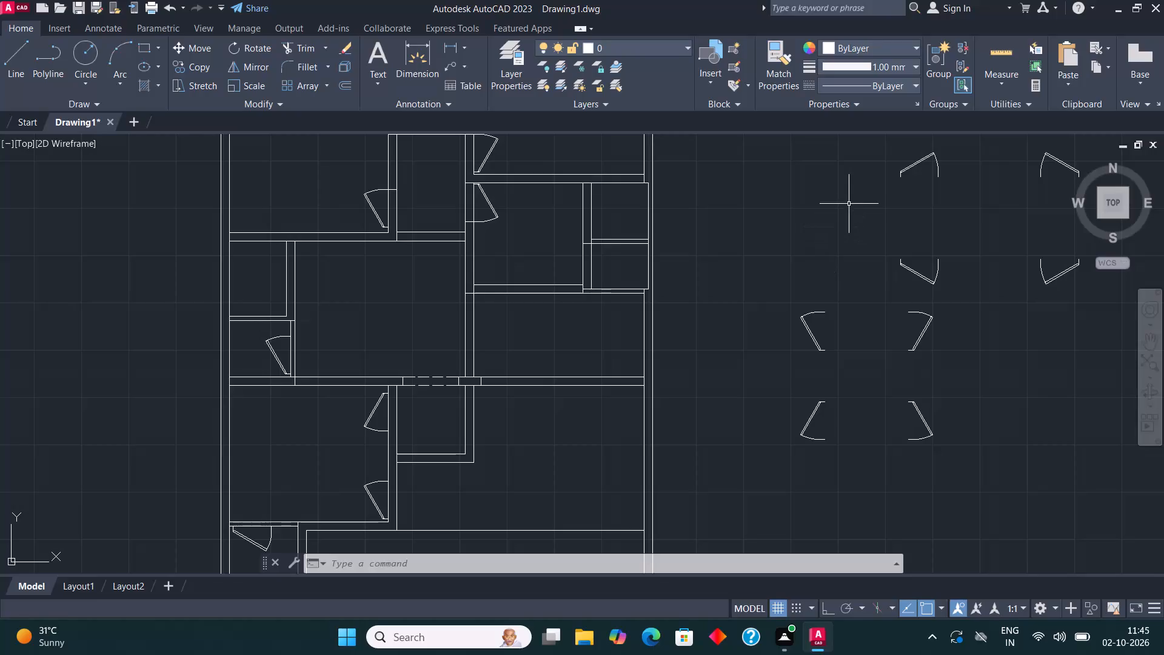
left_click(915, 161)
left_click(197, 66)
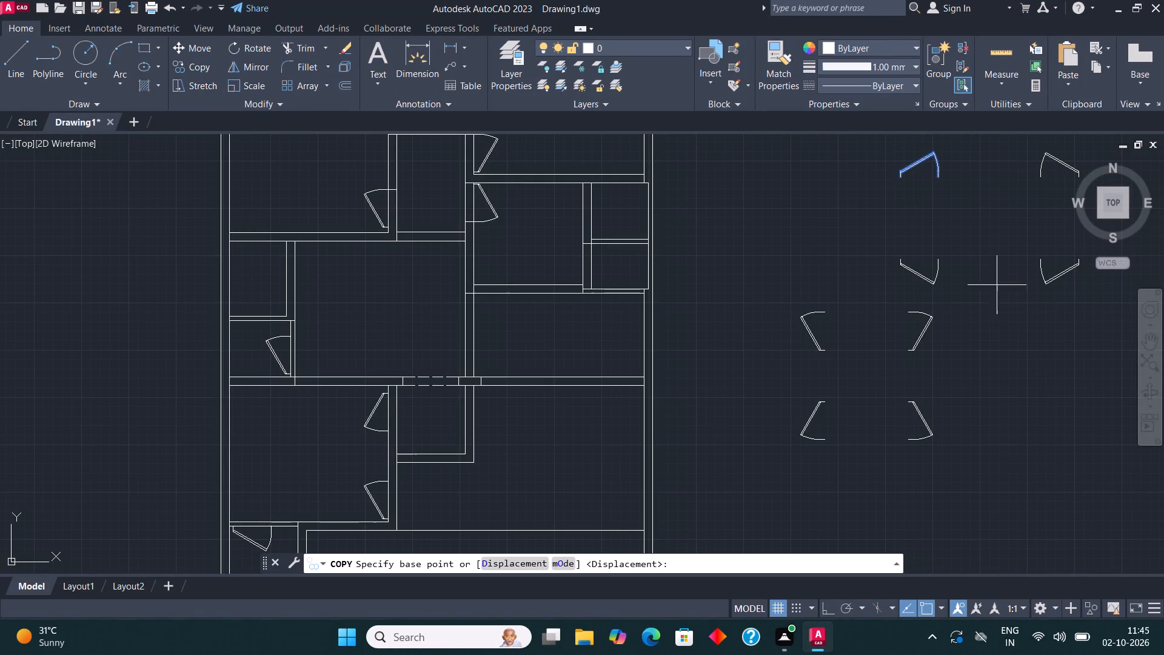
left_click(902, 175)
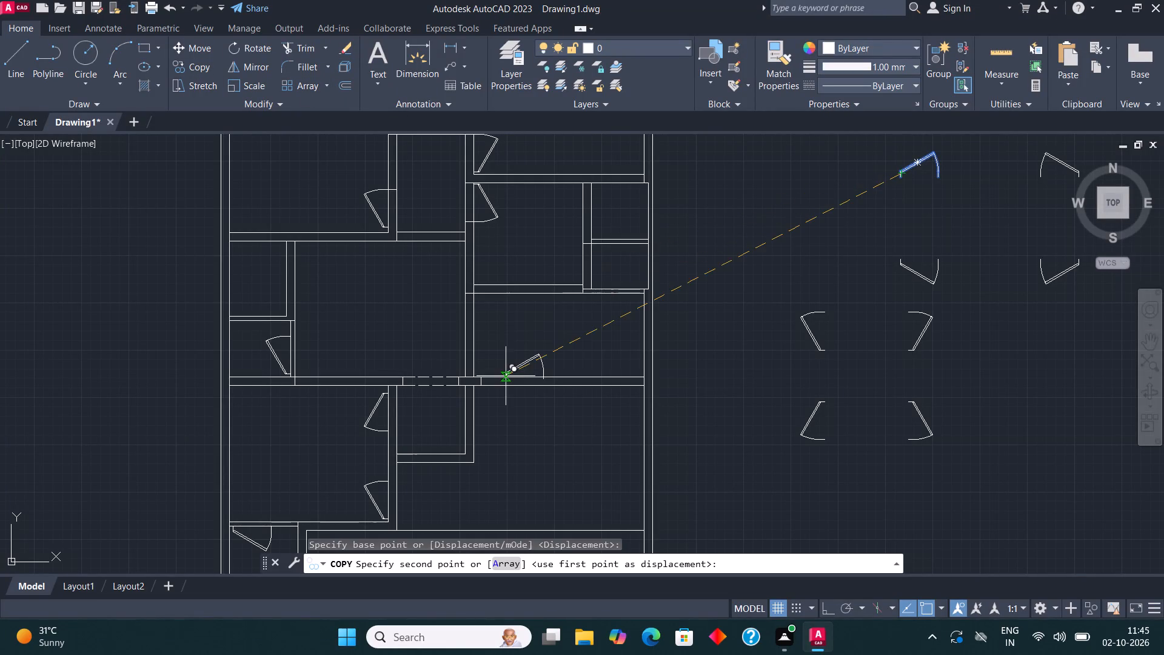
scroll(496, 383, "up", 4)
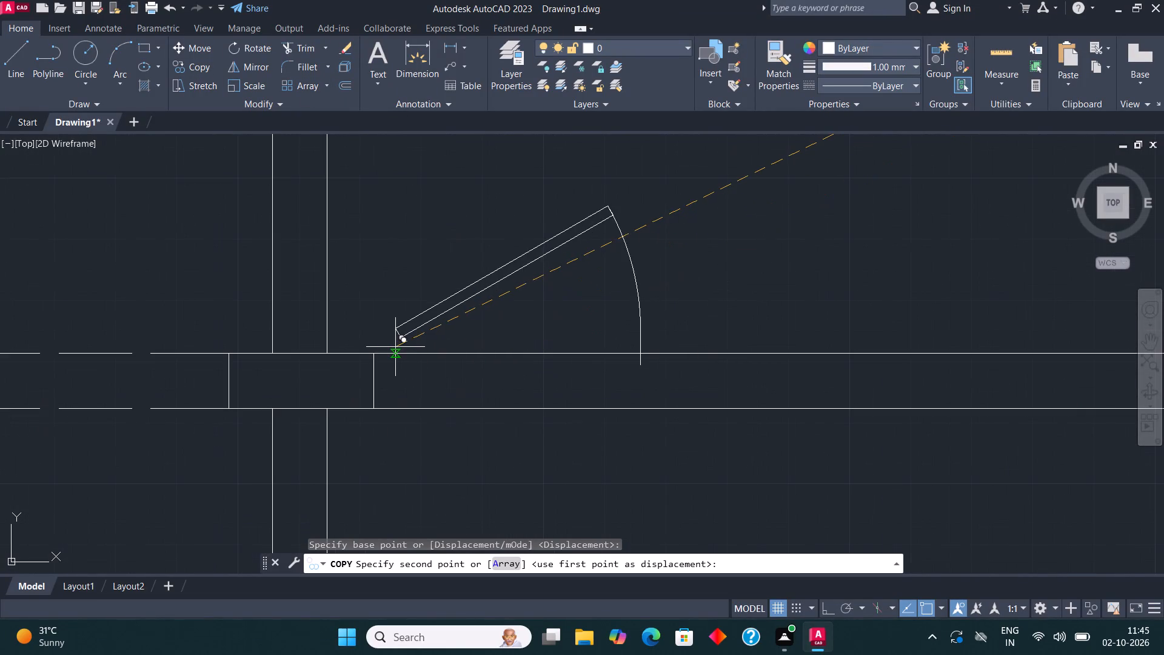
left_click(395, 347)
scroll(550, 272, "down", 3)
key("Escape")
Move the copied door up so its jamb end sits on the wall's upper line.
left_click(515, 291)
scroll(515, 291, "up", 4)
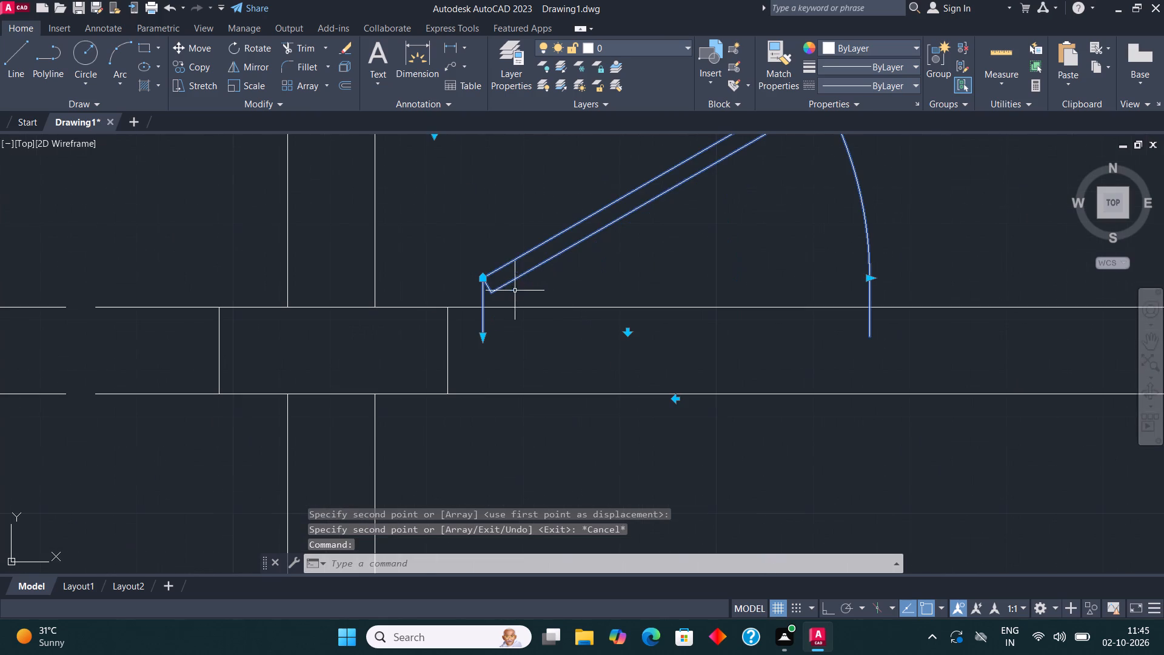
left_click(196, 44)
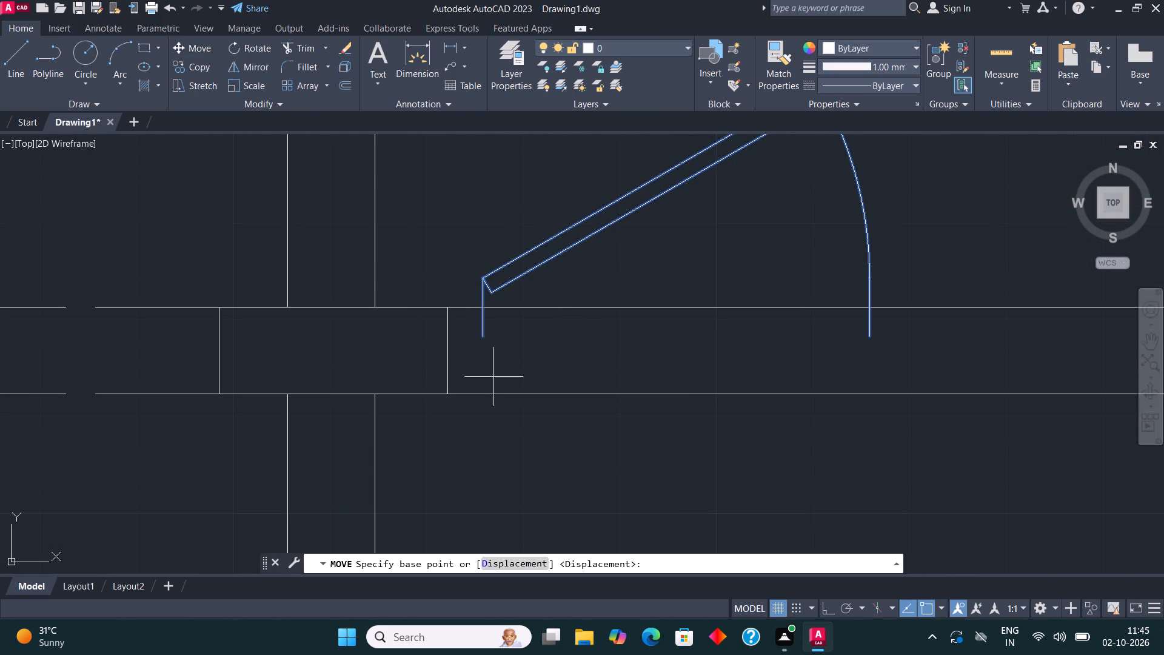
left_click(483, 341)
left_click(478, 312)
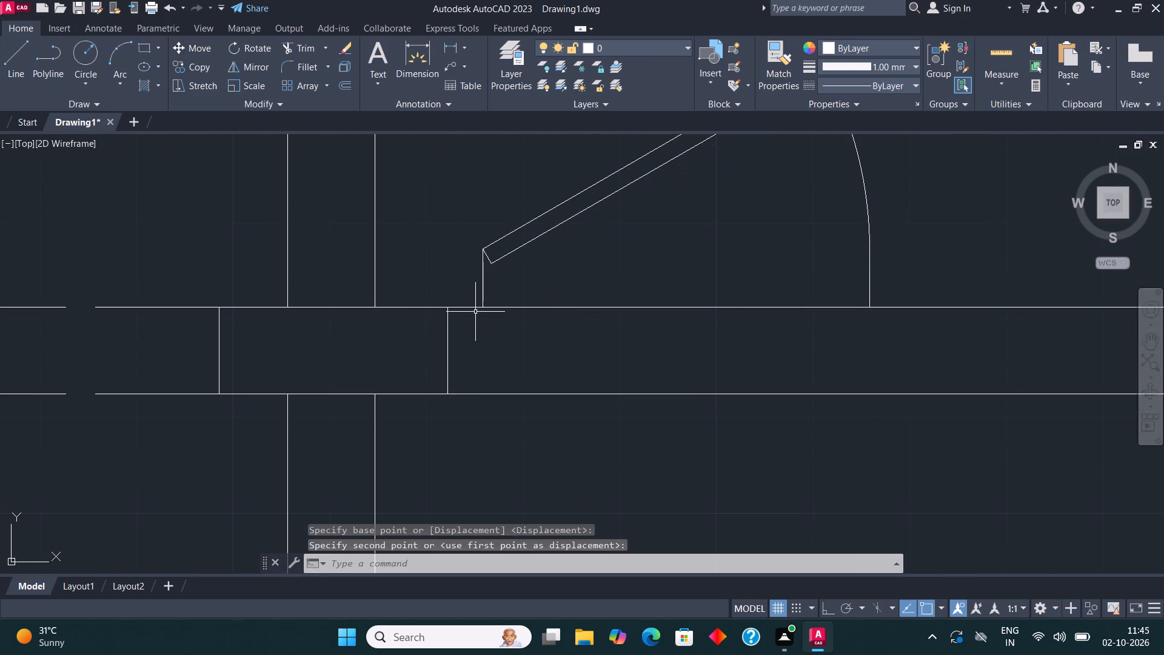
scroll(445, 340, "down", 4)
key("Escape")
Copy the lower-left door of the four unrotated blocks onto the upper wall of the upper small right-side room, near its upper-left corner.
scroll(584, 298, "down", 1)
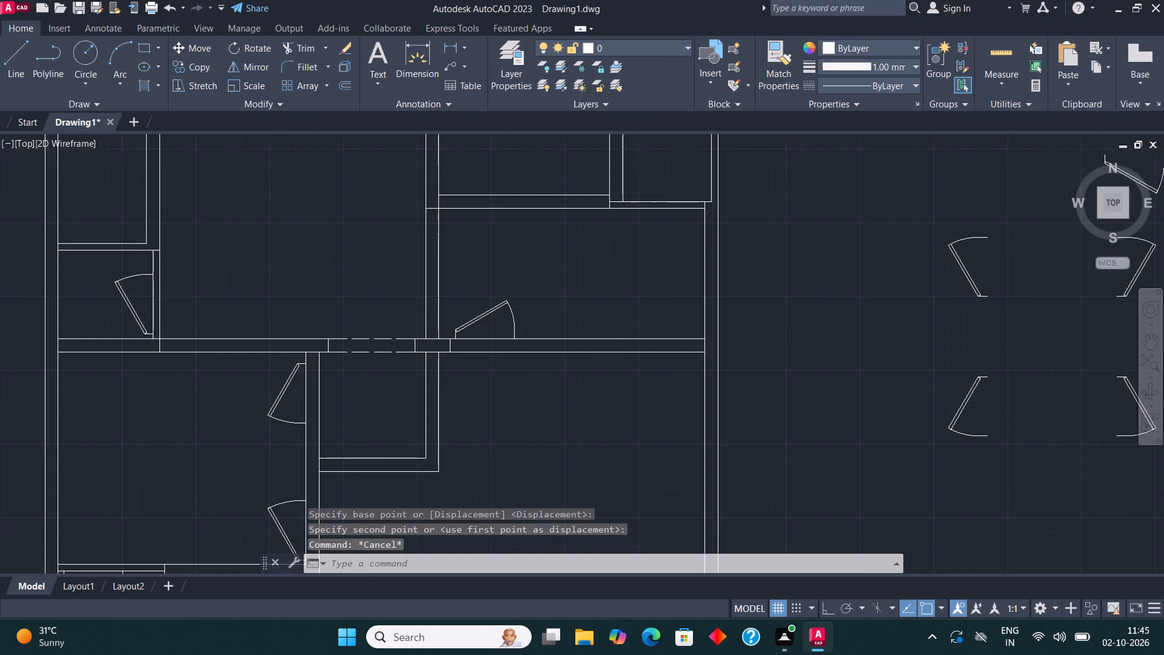
scroll(584, 298, "down", 1)
middle_click_drag(646, 272, 646, 317)
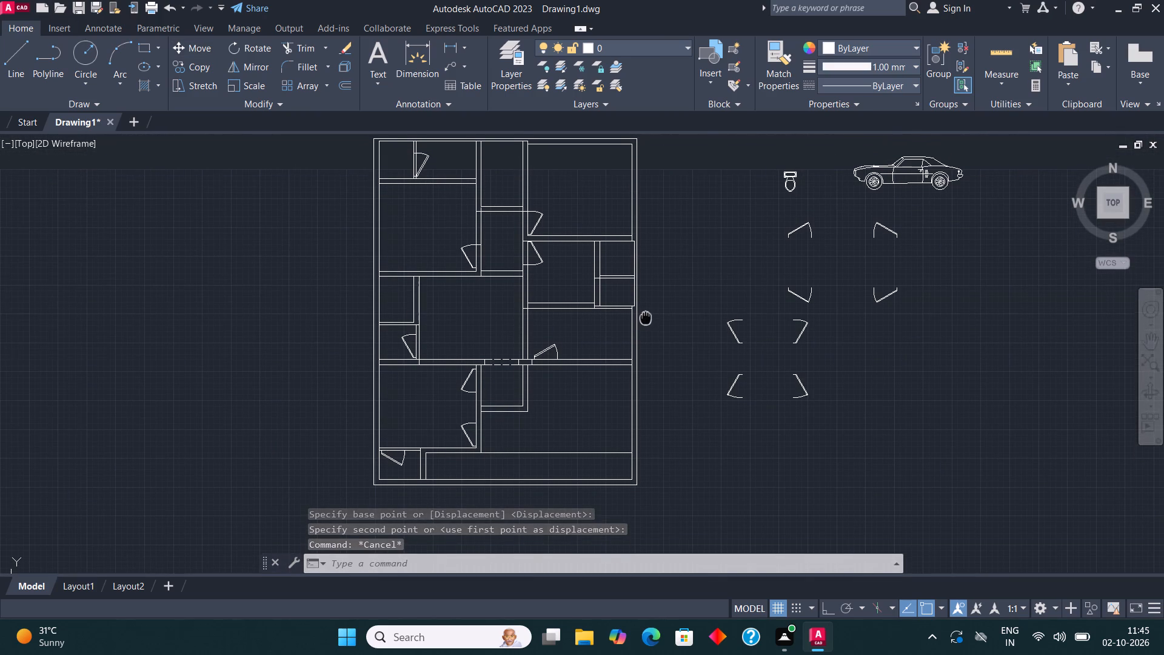
middle_click_drag(646, 317, 651, 334)
middle_click_drag(682, 234, 678, 256)
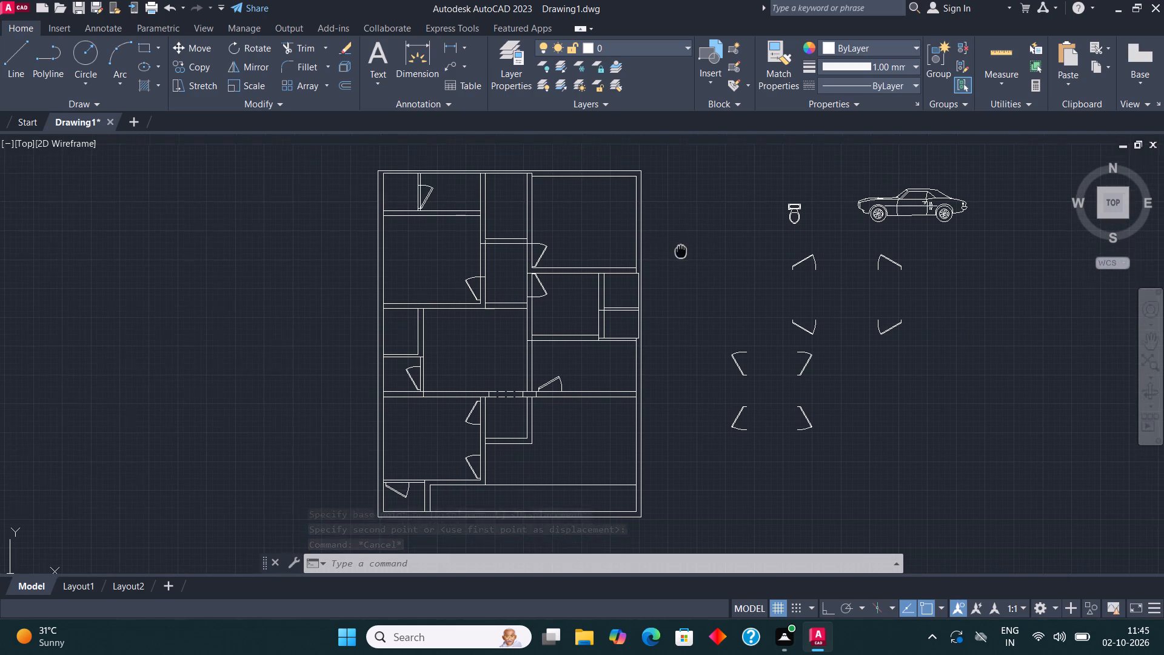
middle_click_drag(678, 256, 674, 262)
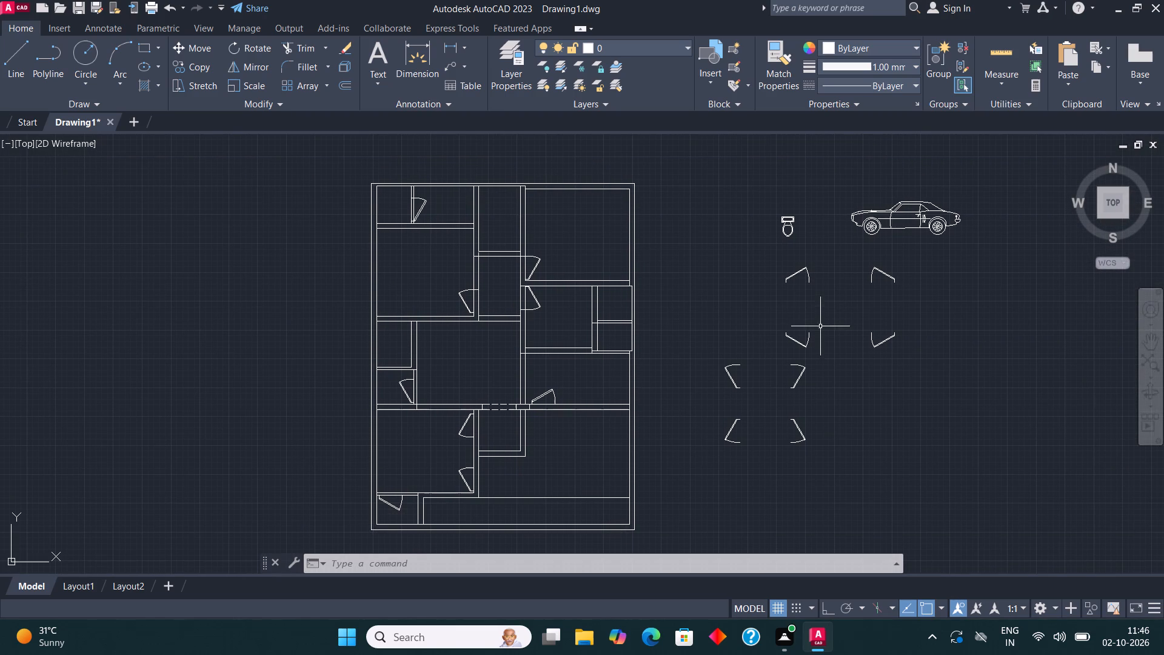
left_click(793, 342)
left_click(192, 70)
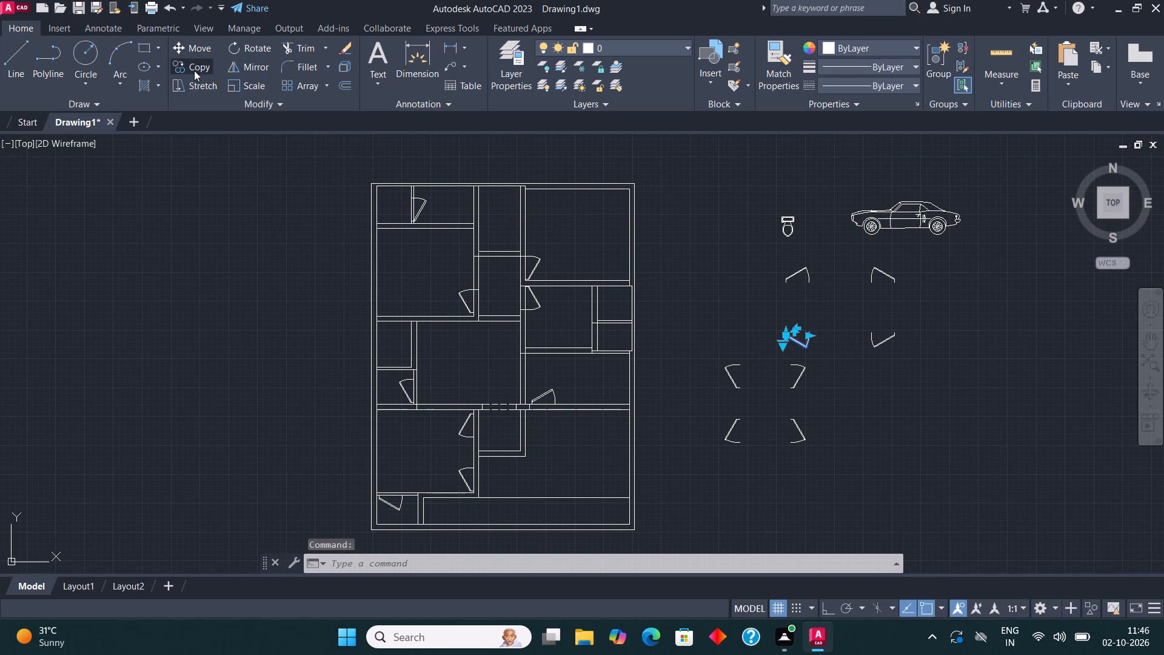
scroll(800, 309, "up", 2)
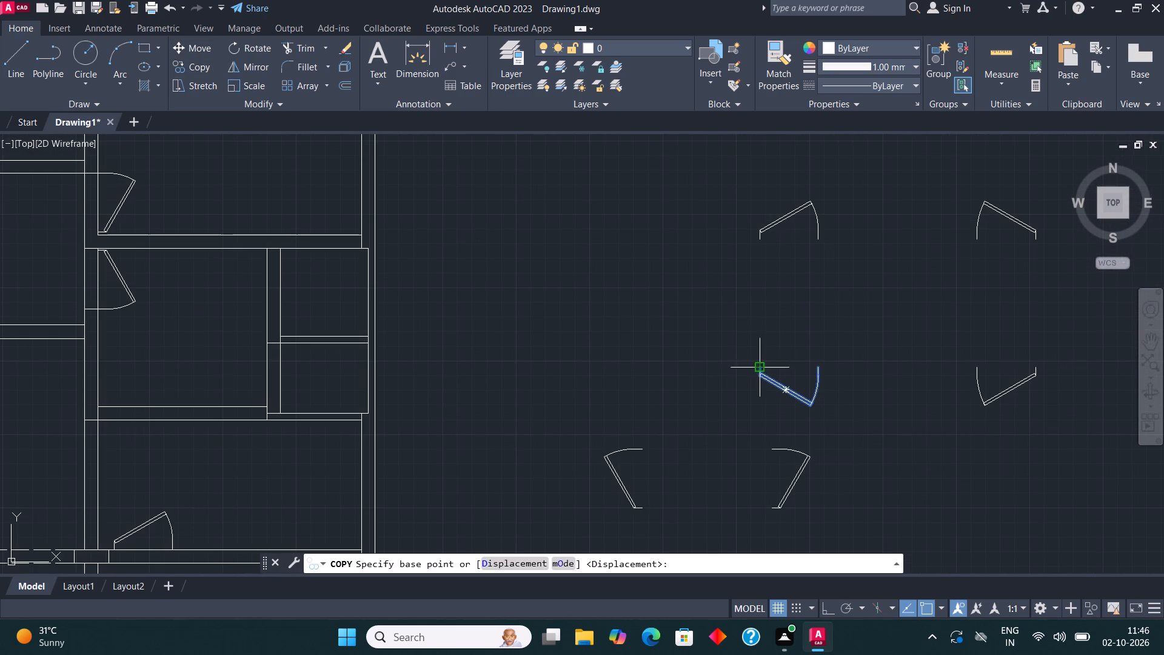
left_click(759, 365)
scroll(801, 340, "down", 1)
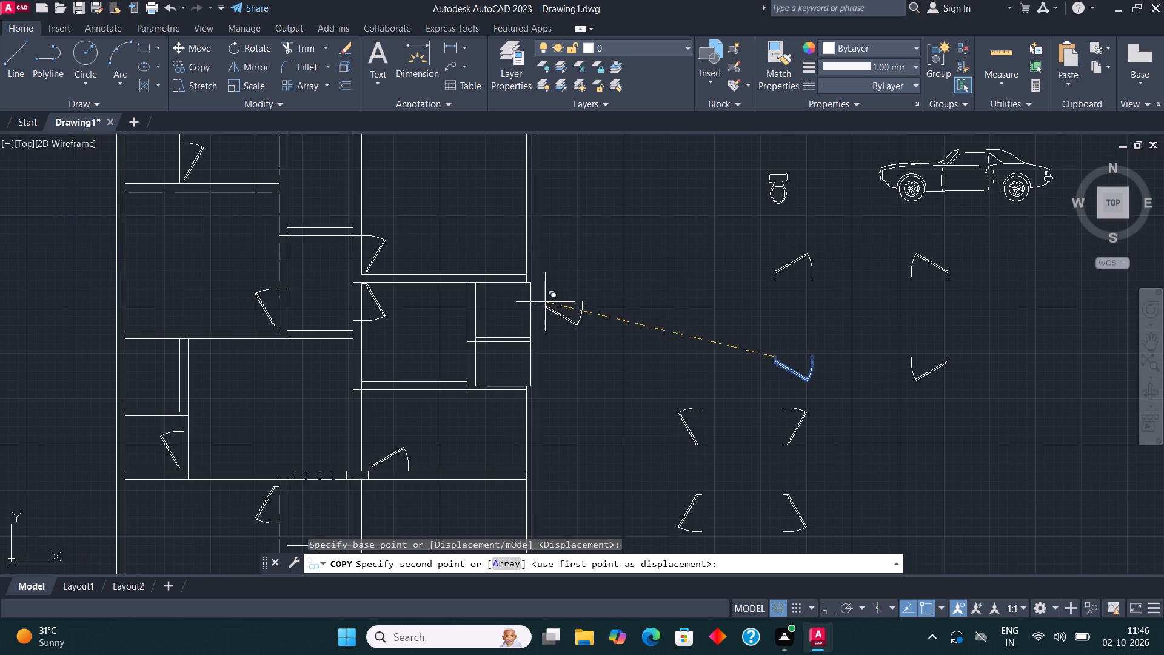
scroll(508, 283, "up", 3)
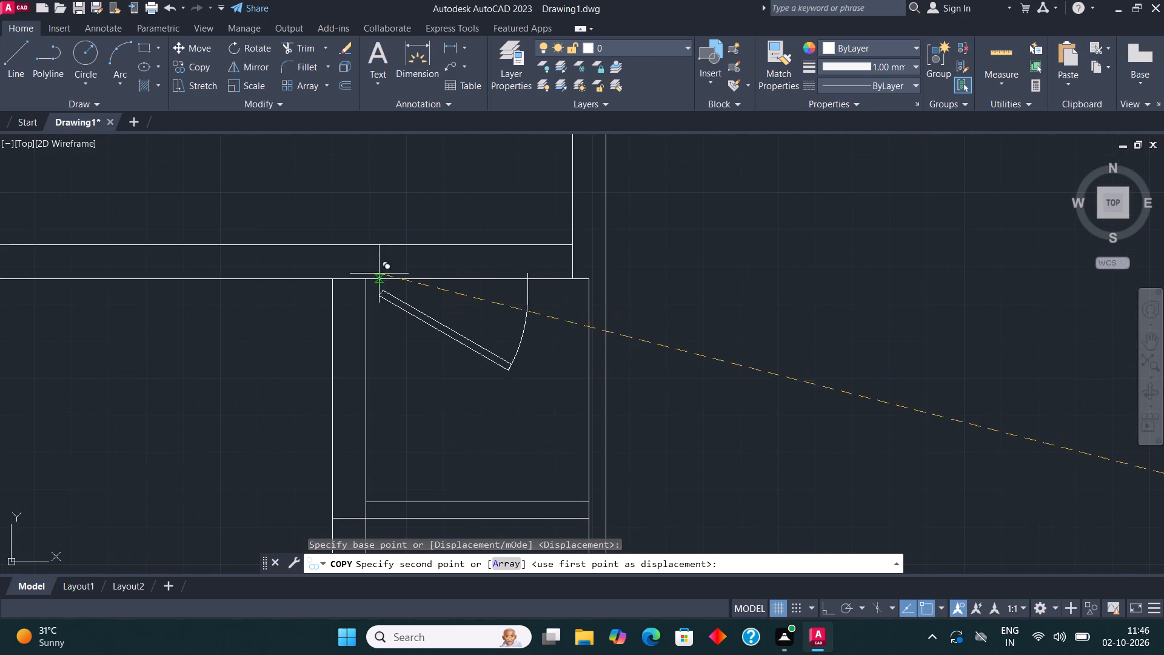
left_click(374, 285)
scroll(667, 244, "down", 1)
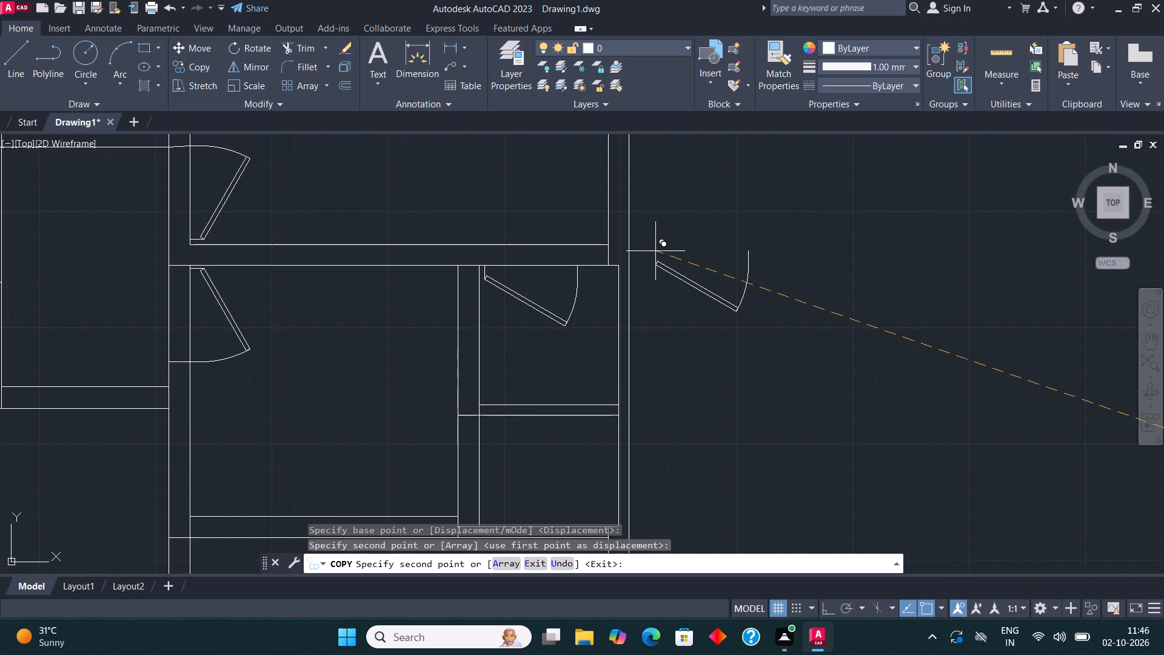
key("Escape")
Copy the upper-right door of the four unrotated blocks onto the lower wall of the narrow top-middle room, near its lower-right corner.
scroll(655, 230, "down", 2)
middle_click_drag(641, 283, 734, 378)
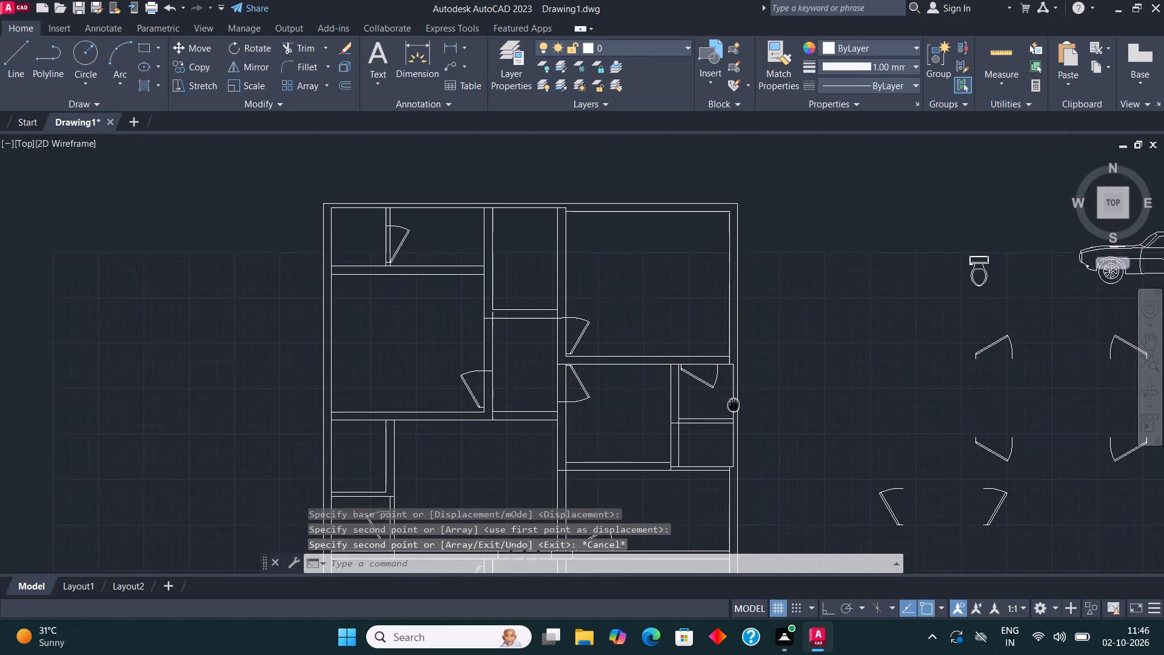
middle_click_drag(734, 378, 739, 377)
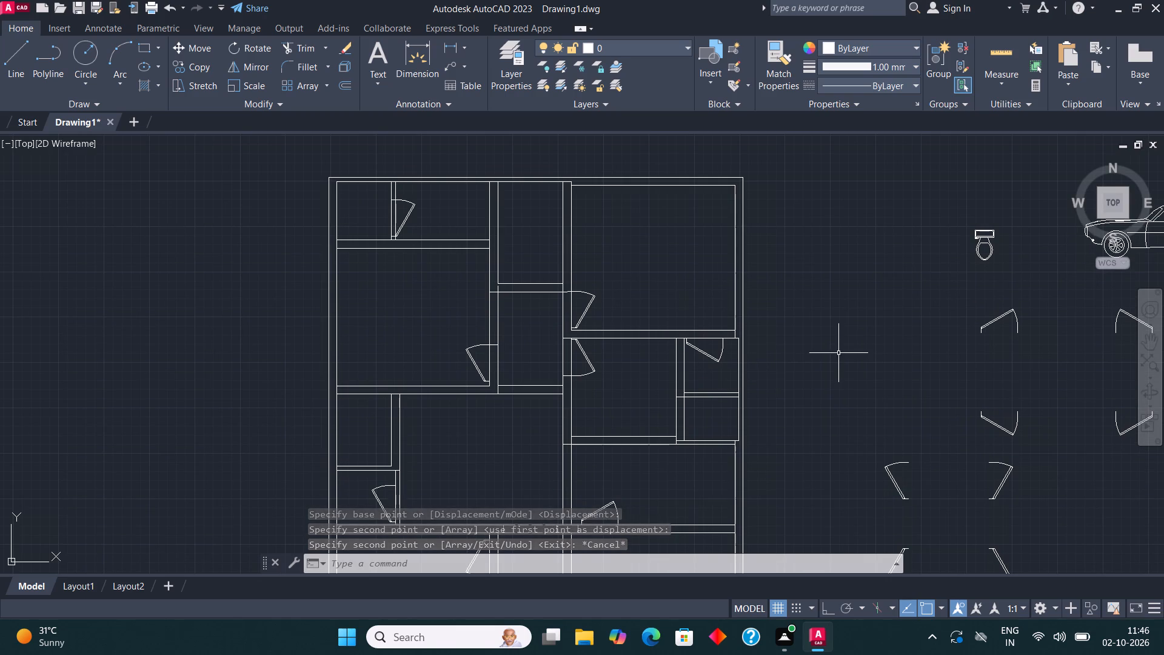
middle_click_drag(832, 347, 686, 305)
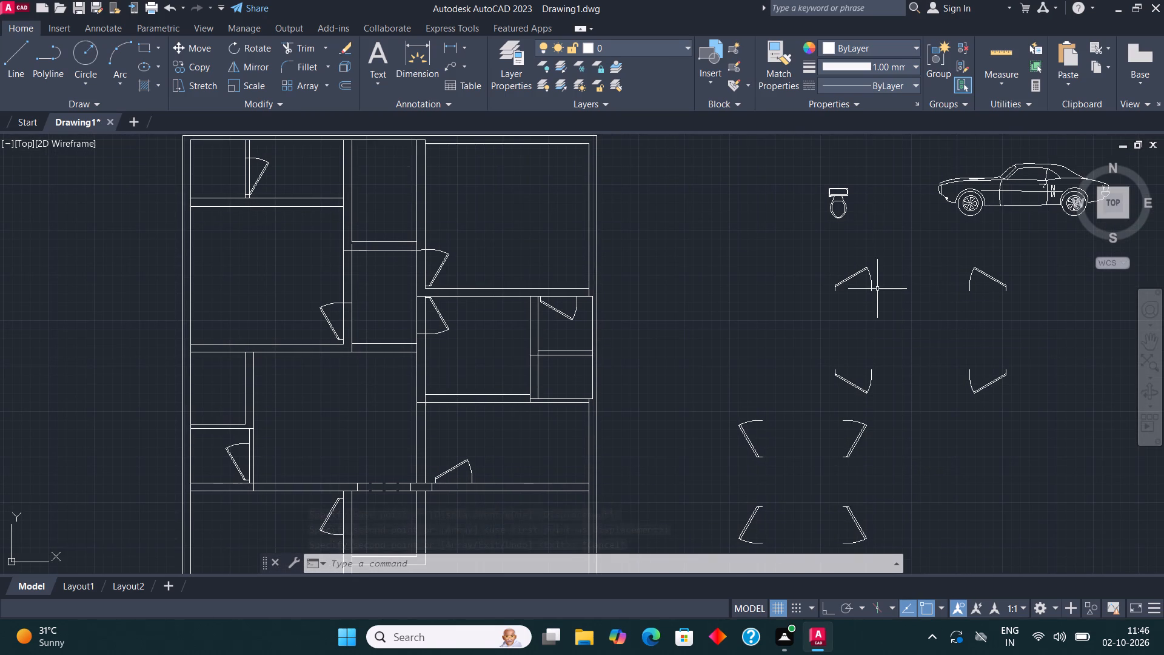
left_click(975, 278)
left_click(963, 274)
left_click(184, 62)
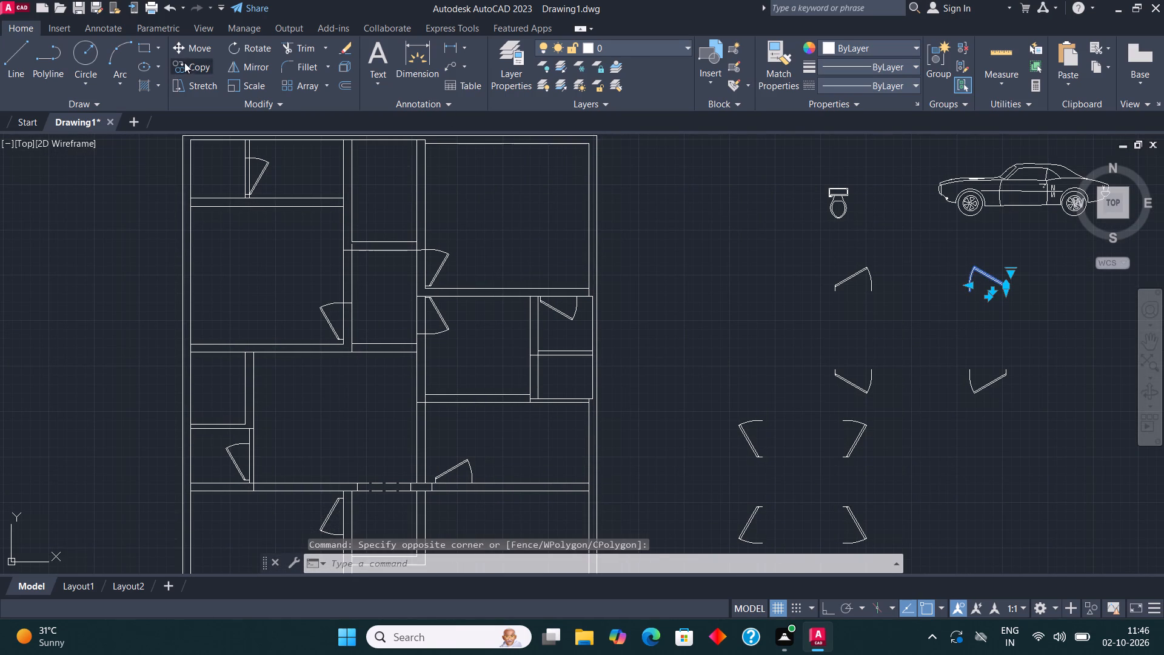
left_click(1009, 296)
scroll(1021, 343, "down", 2)
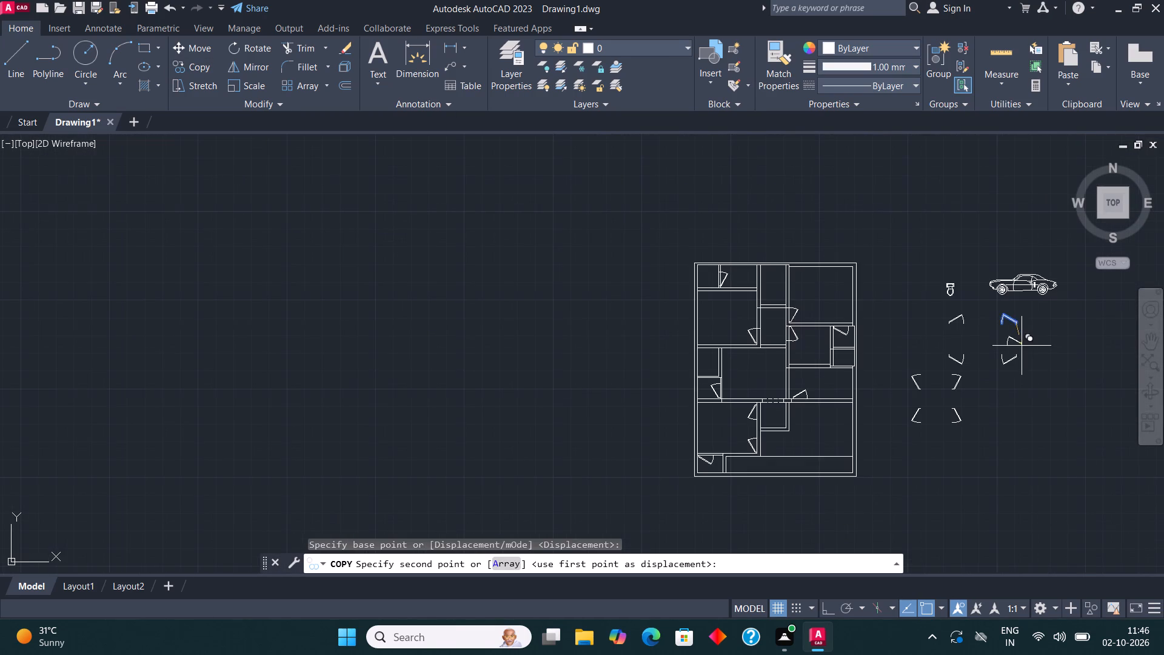
scroll(767, 304, "up", 6)
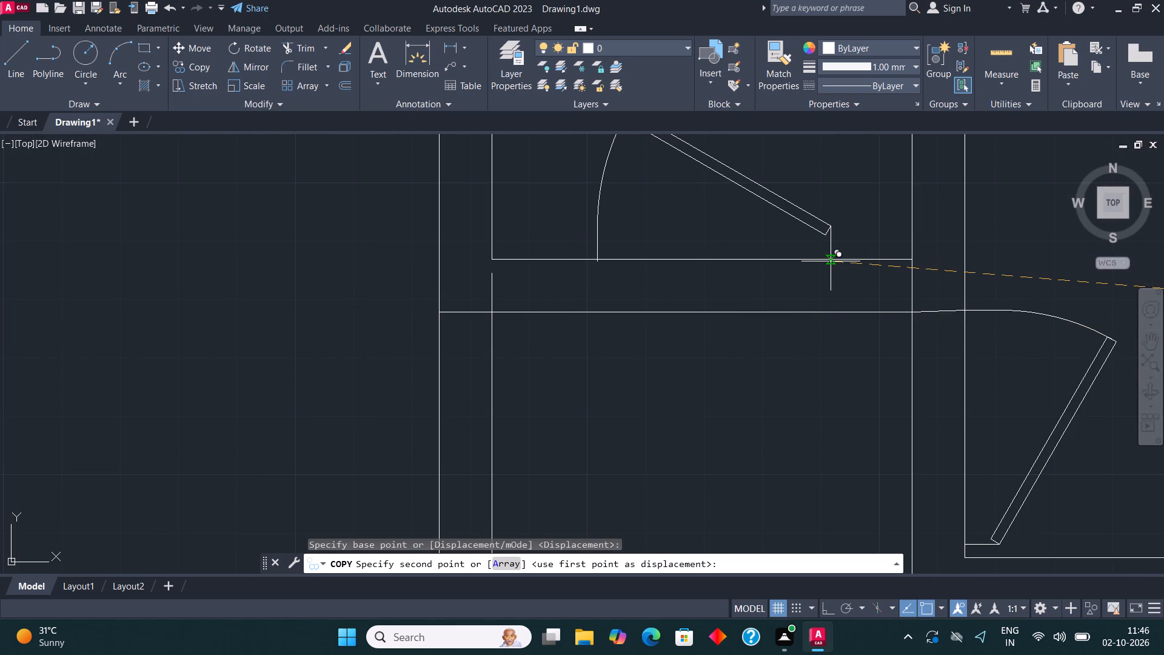
left_click(834, 257)
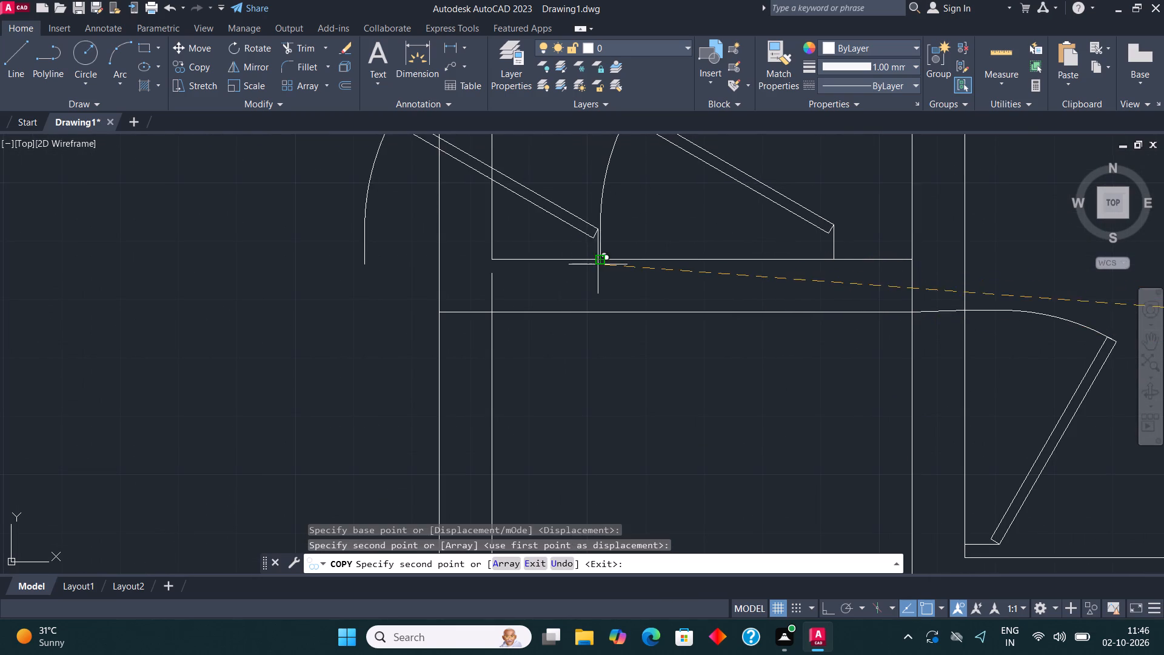
key("Escape")
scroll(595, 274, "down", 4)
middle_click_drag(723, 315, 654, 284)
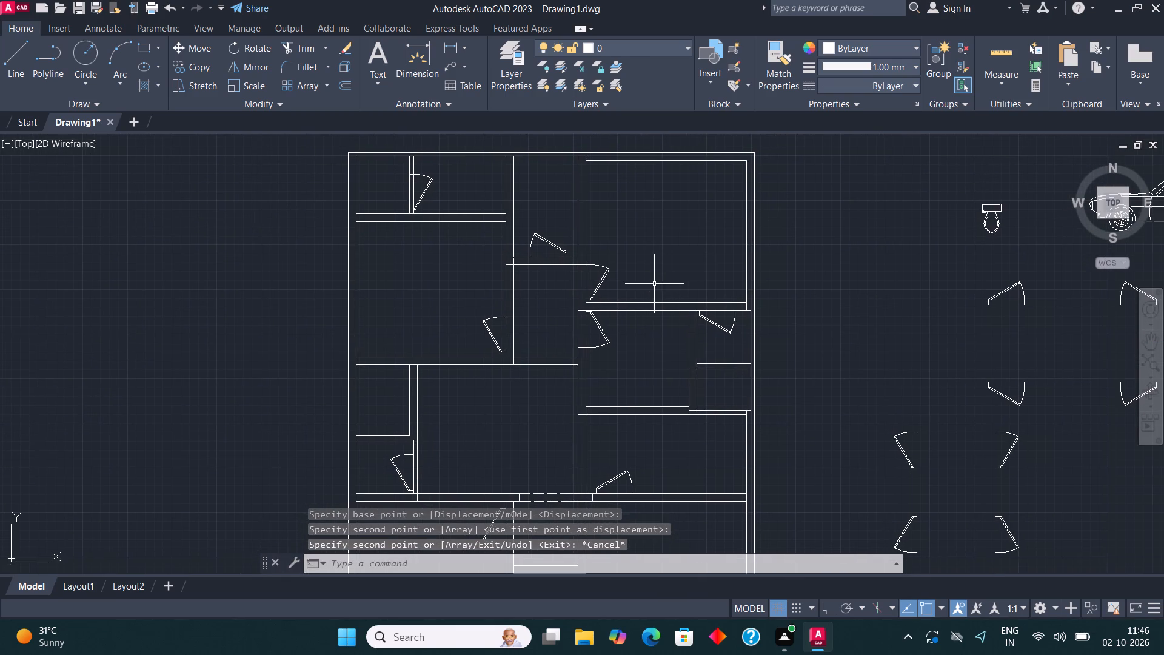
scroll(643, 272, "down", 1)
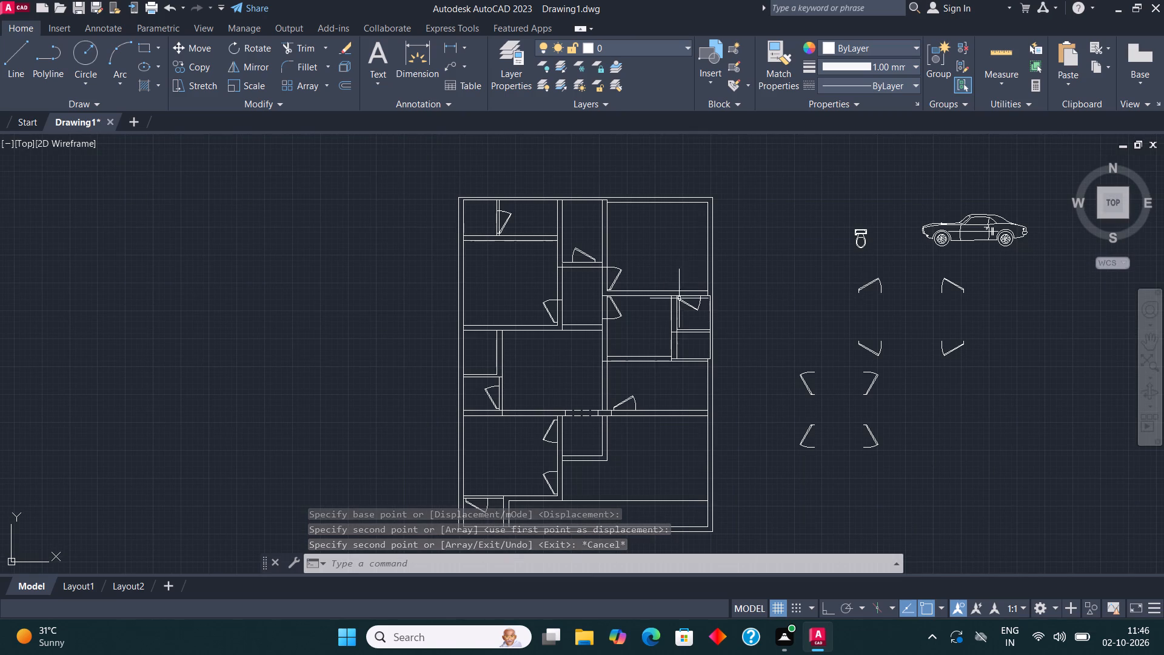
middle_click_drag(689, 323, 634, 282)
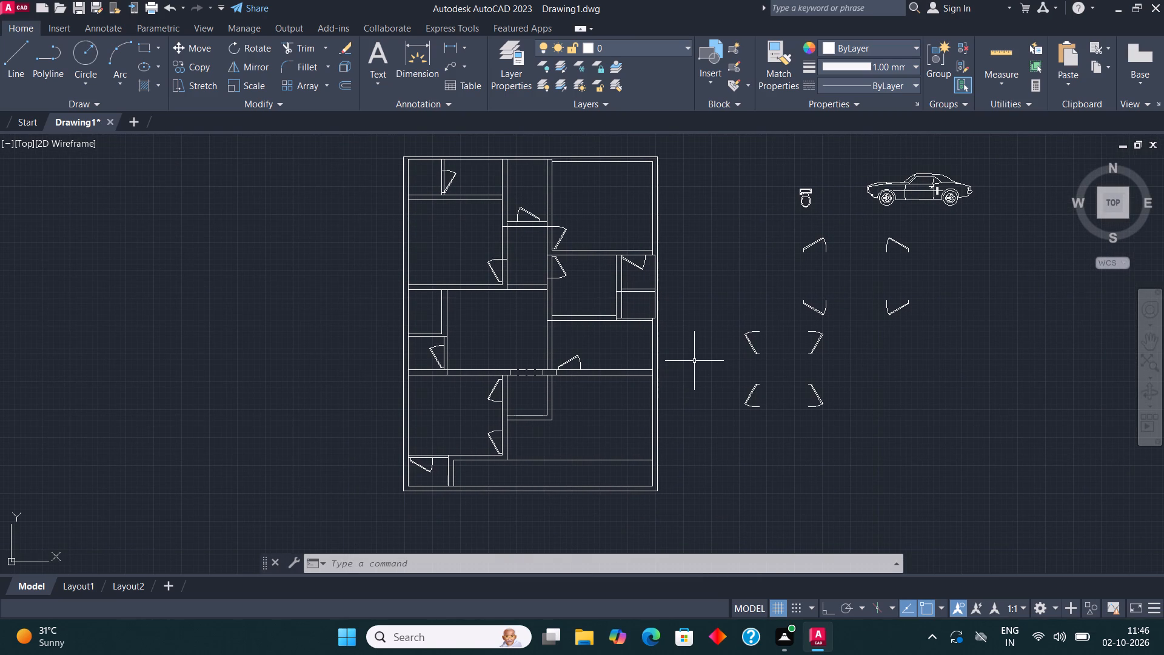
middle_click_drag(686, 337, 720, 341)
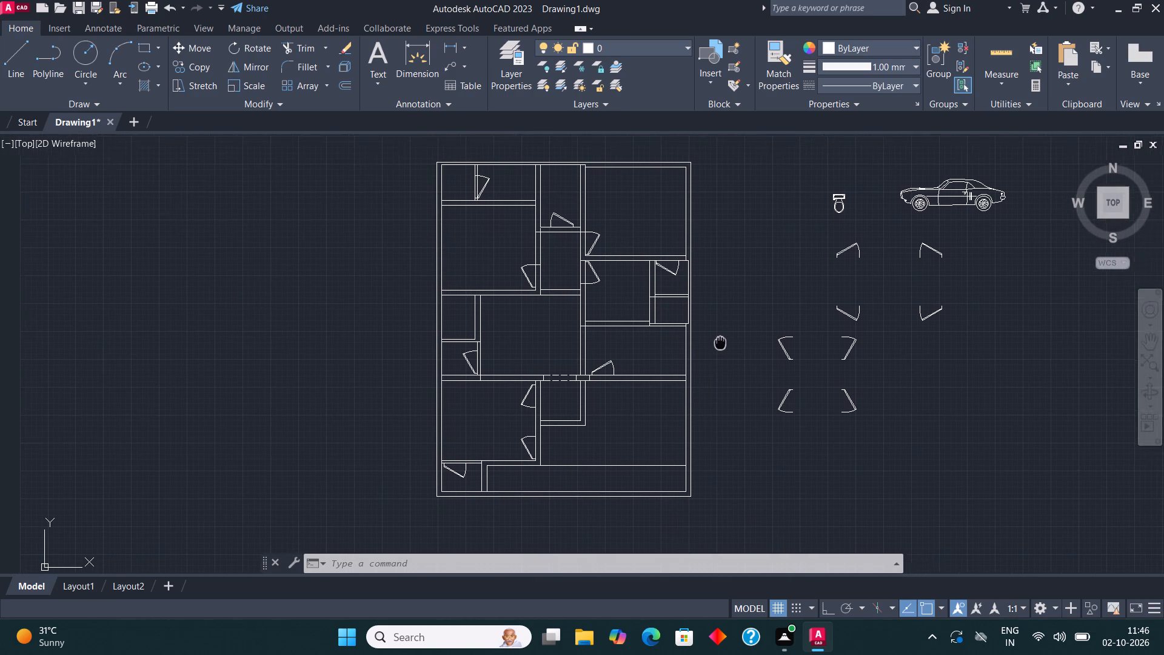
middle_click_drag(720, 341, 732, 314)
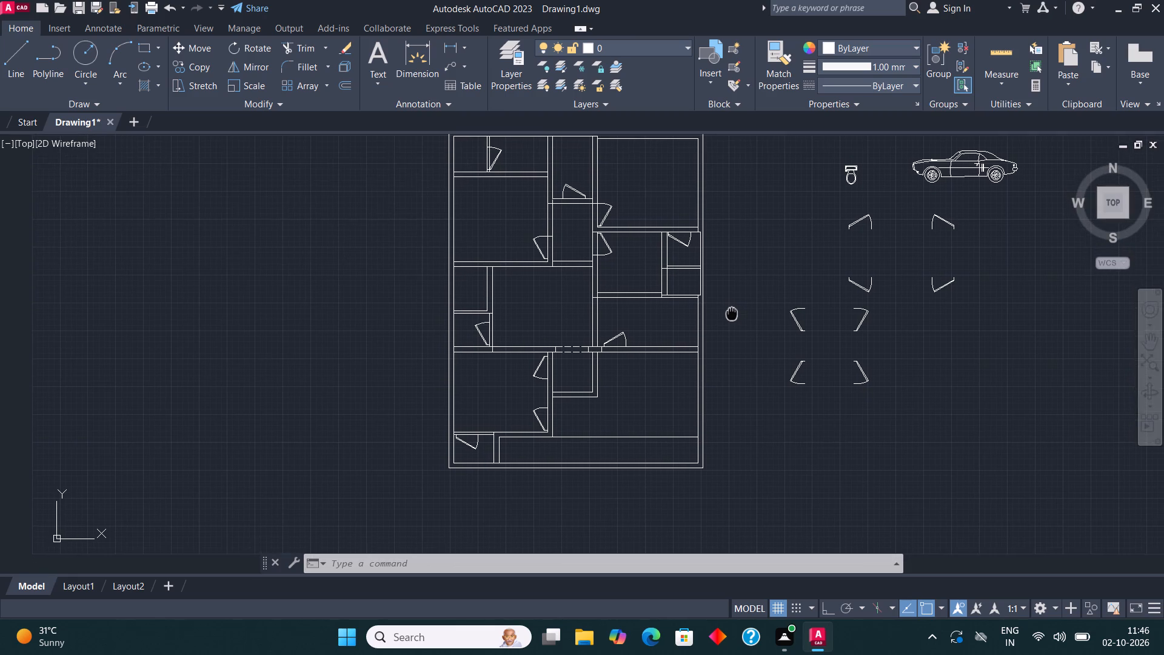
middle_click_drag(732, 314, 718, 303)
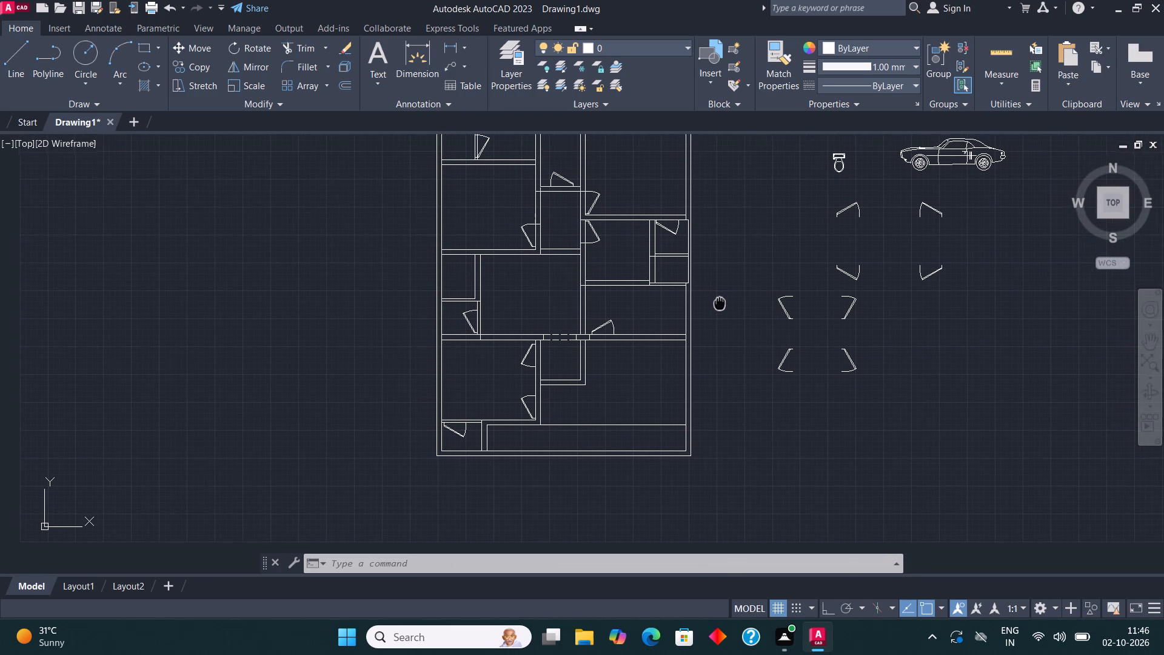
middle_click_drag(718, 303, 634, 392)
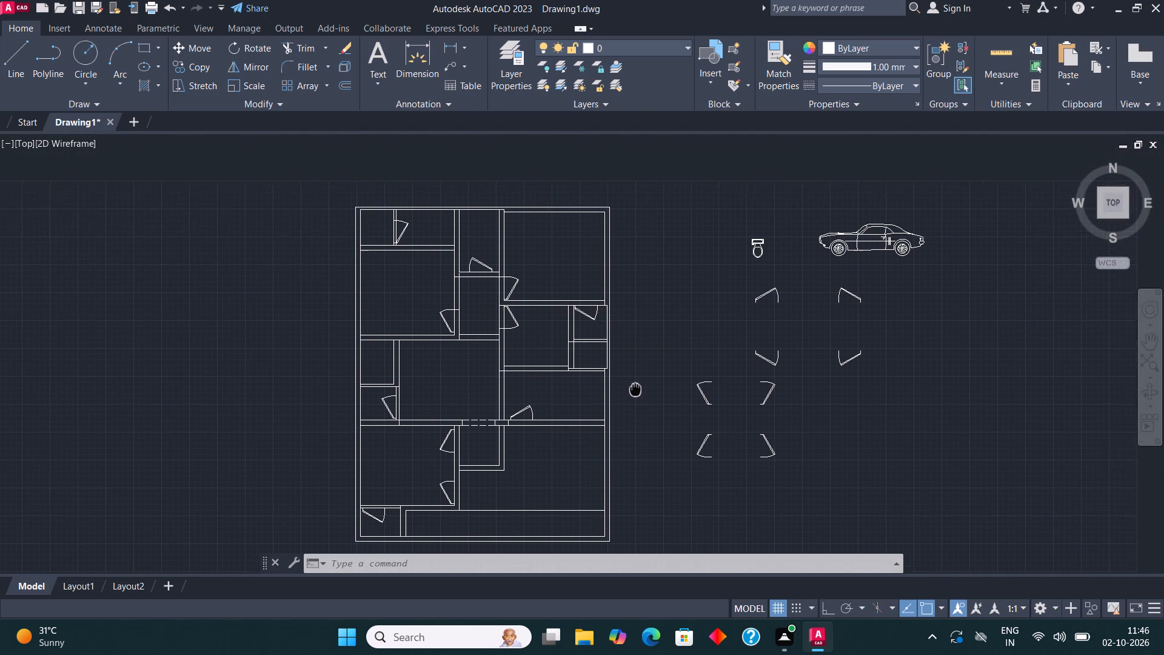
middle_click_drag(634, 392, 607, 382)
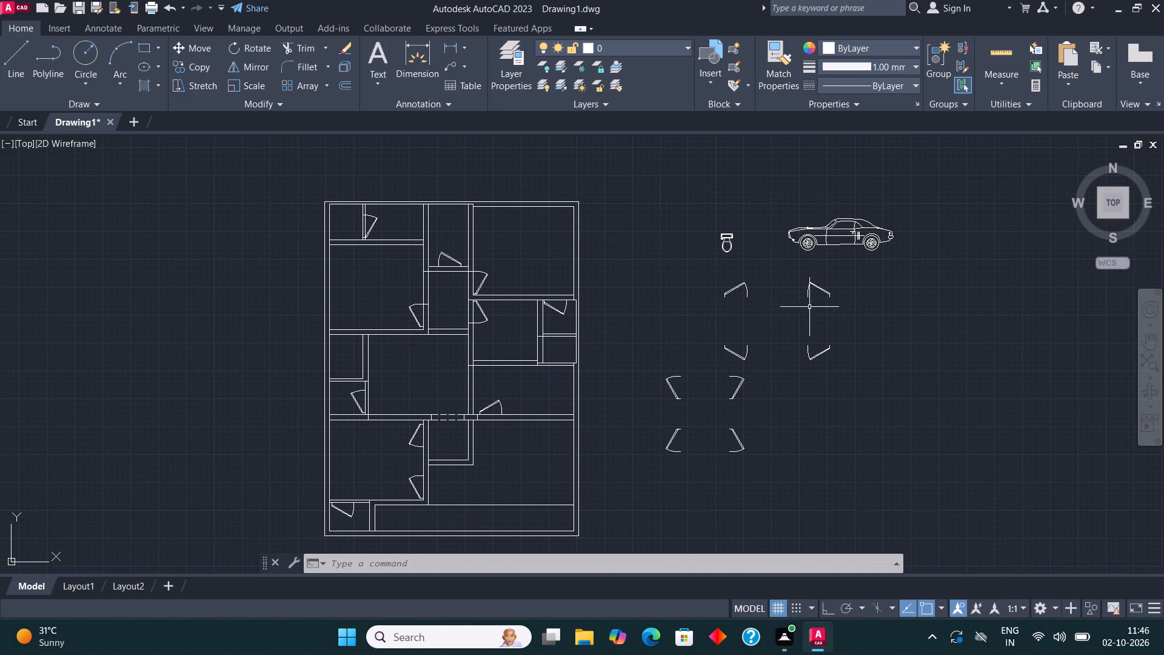
Move the upper-right door of the four unrotated blocks against the upper-left one so their arc ends meet as a double door.
middle_click_drag(800, 284, 749, 378)
scroll(712, 377, "up", 3)
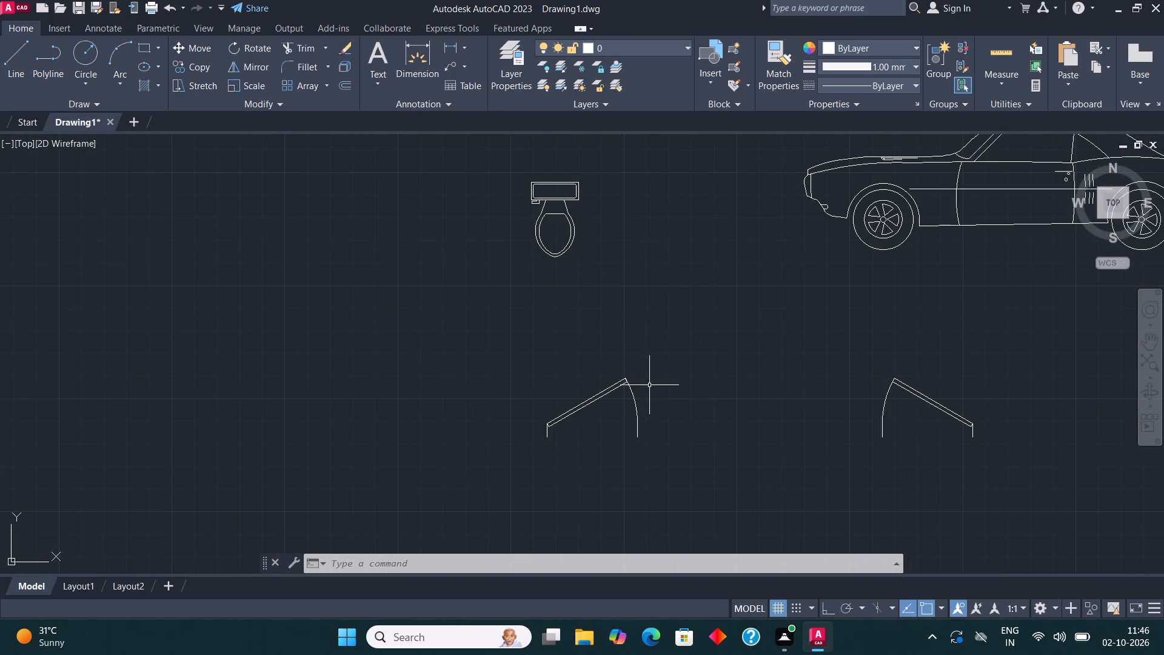
scroll(647, 372, "down", 1)
left_click(795, 397)
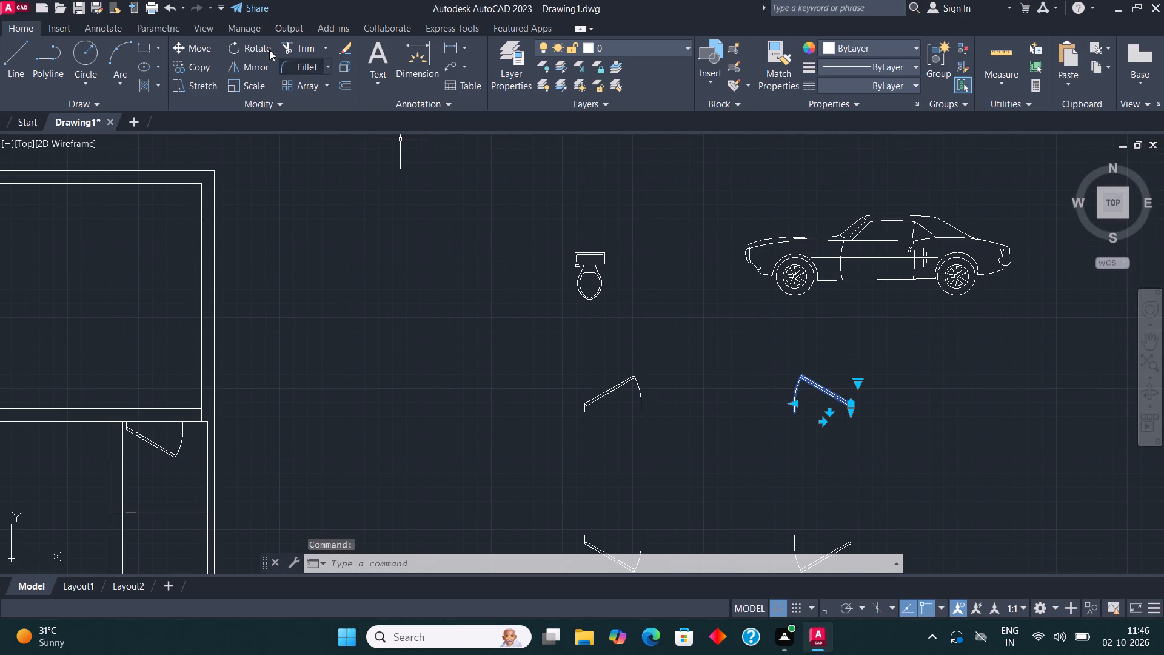
left_click(200, 48)
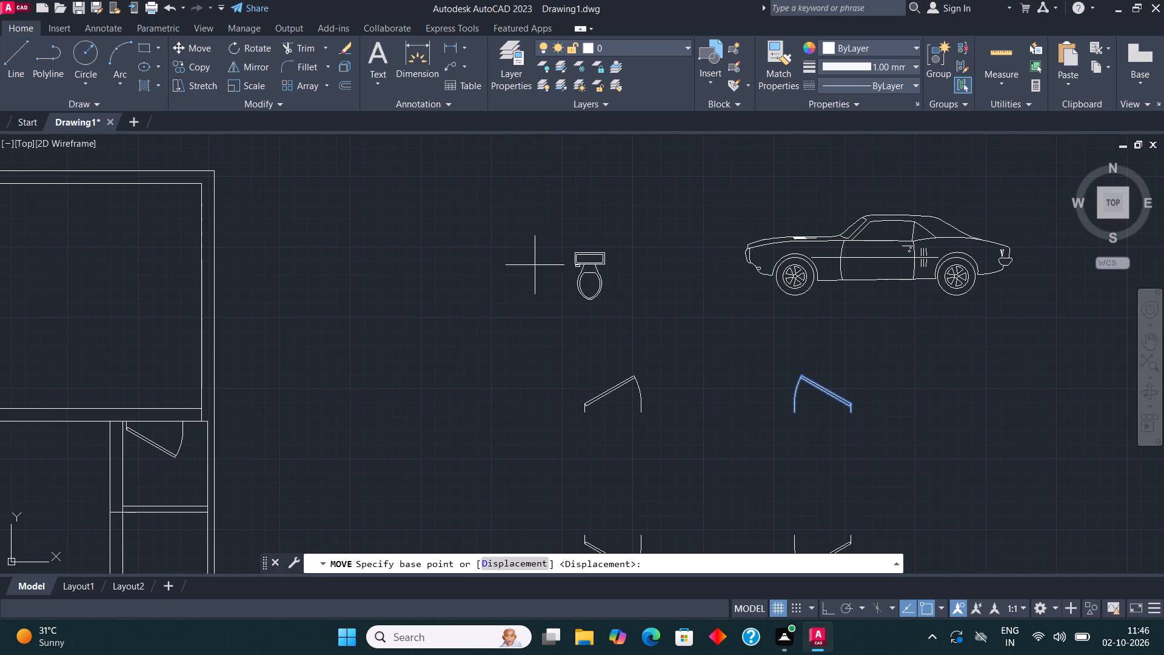
left_click(794, 416)
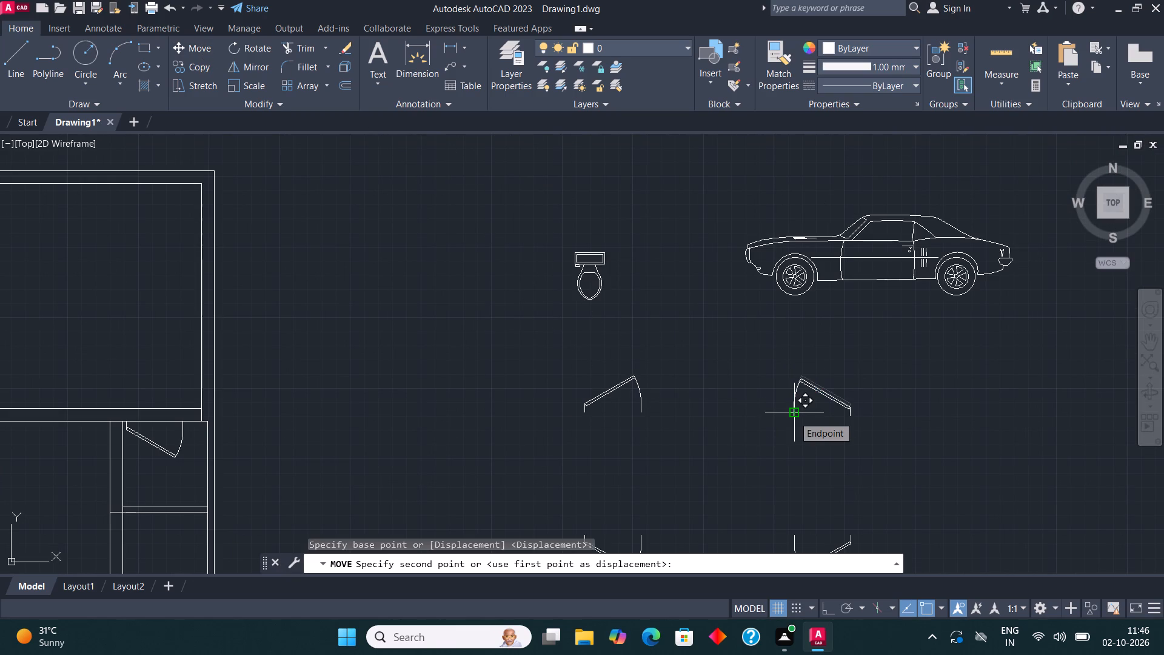
left_click(643, 414)
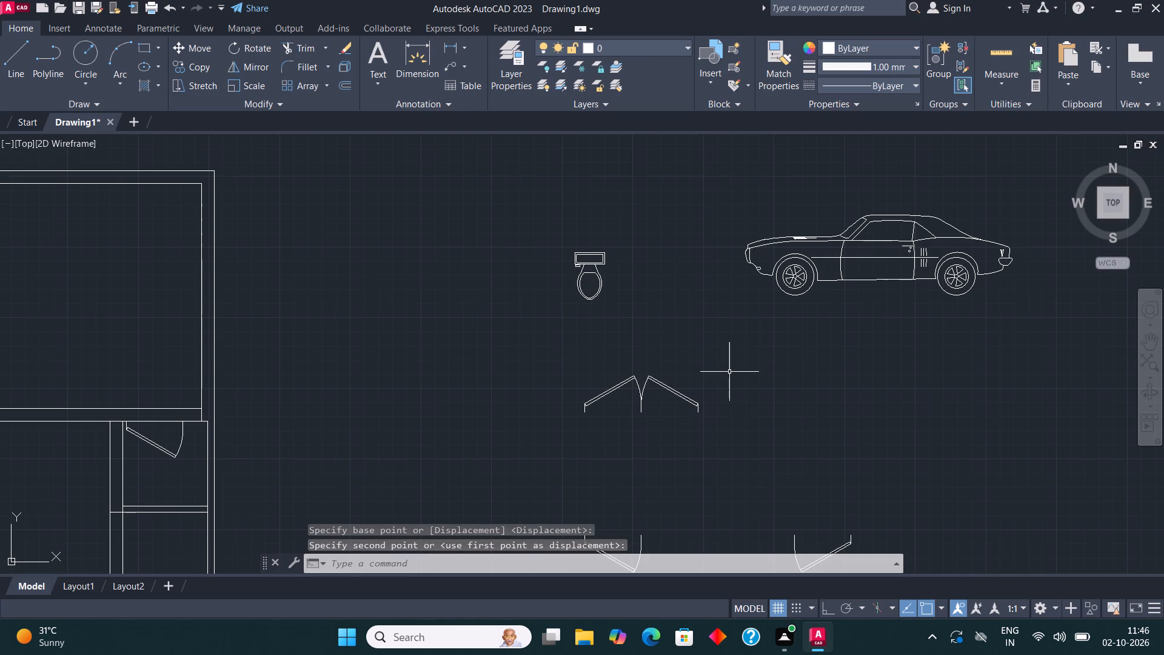
key("Escape")
Move both leaves of the double door together into the large lower-right room of the floor plan.
left_click(669, 434)
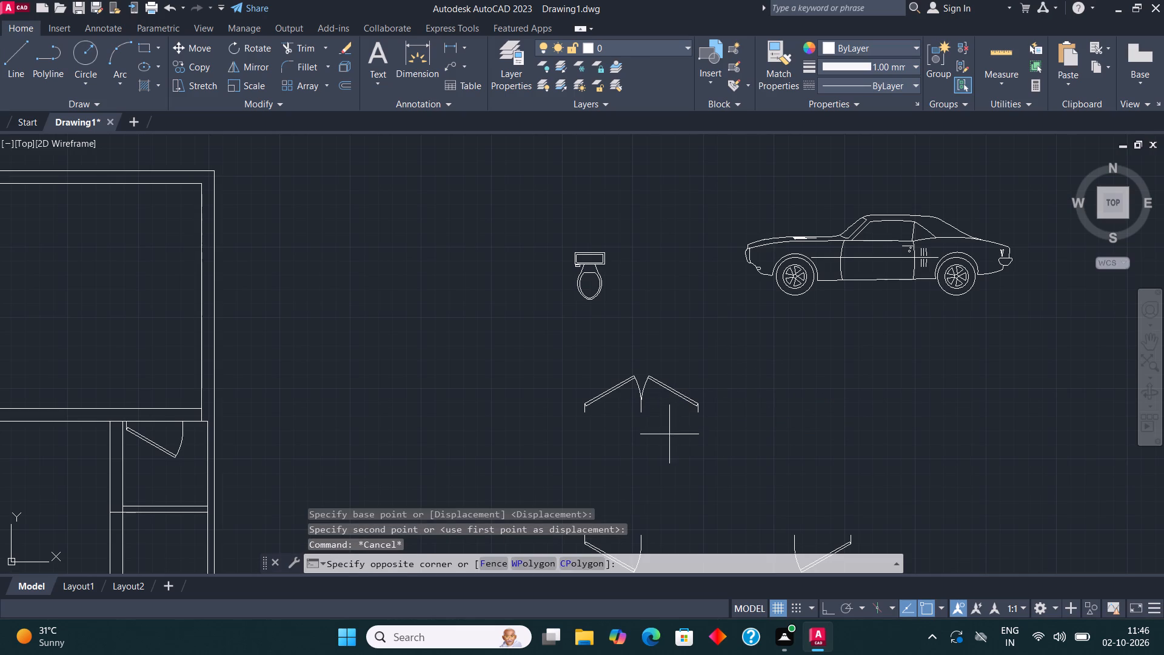
left_click(605, 392)
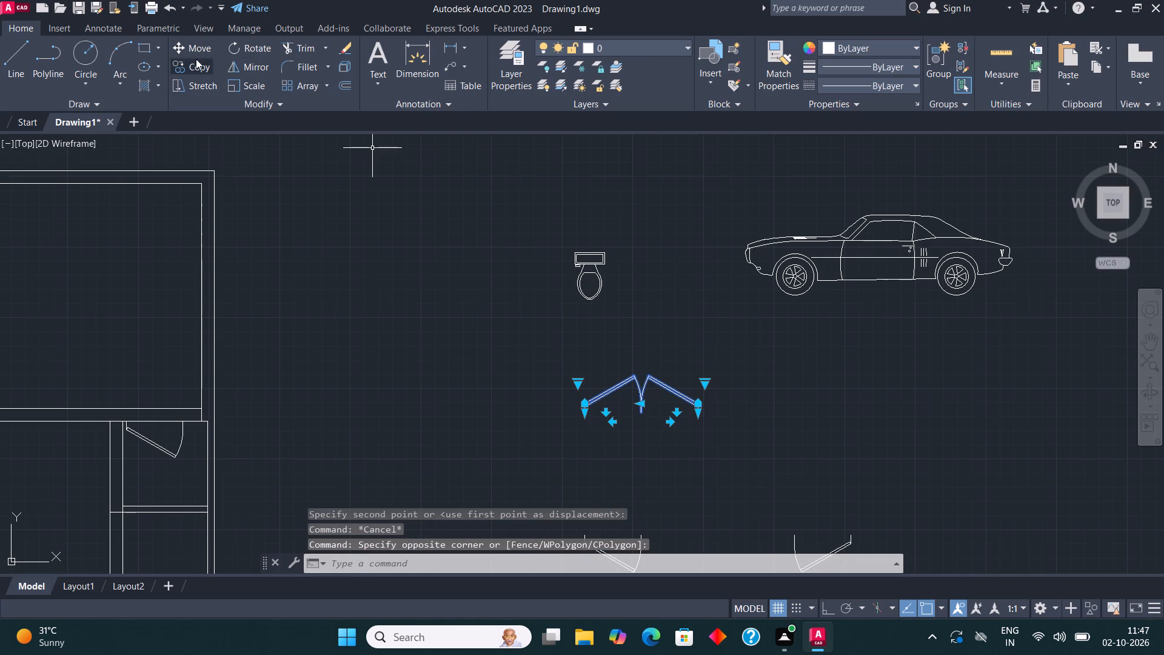
left_click(196, 53)
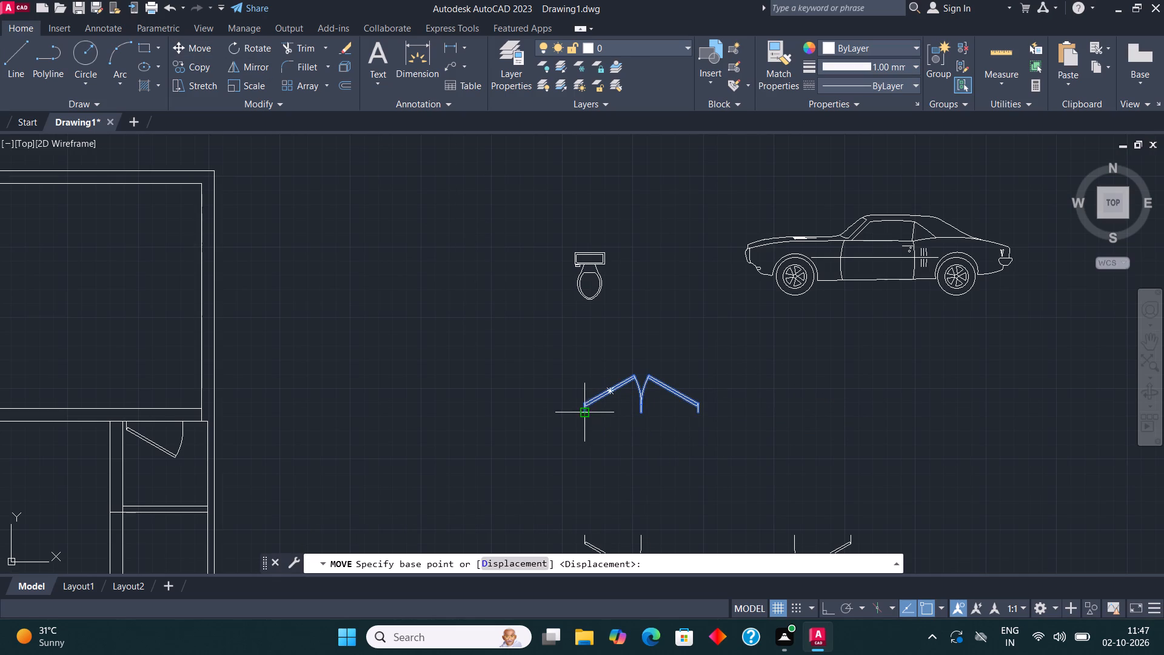
left_click(588, 417)
scroll(734, 359, "down", 1)
scroll(714, 312, "down", 3)
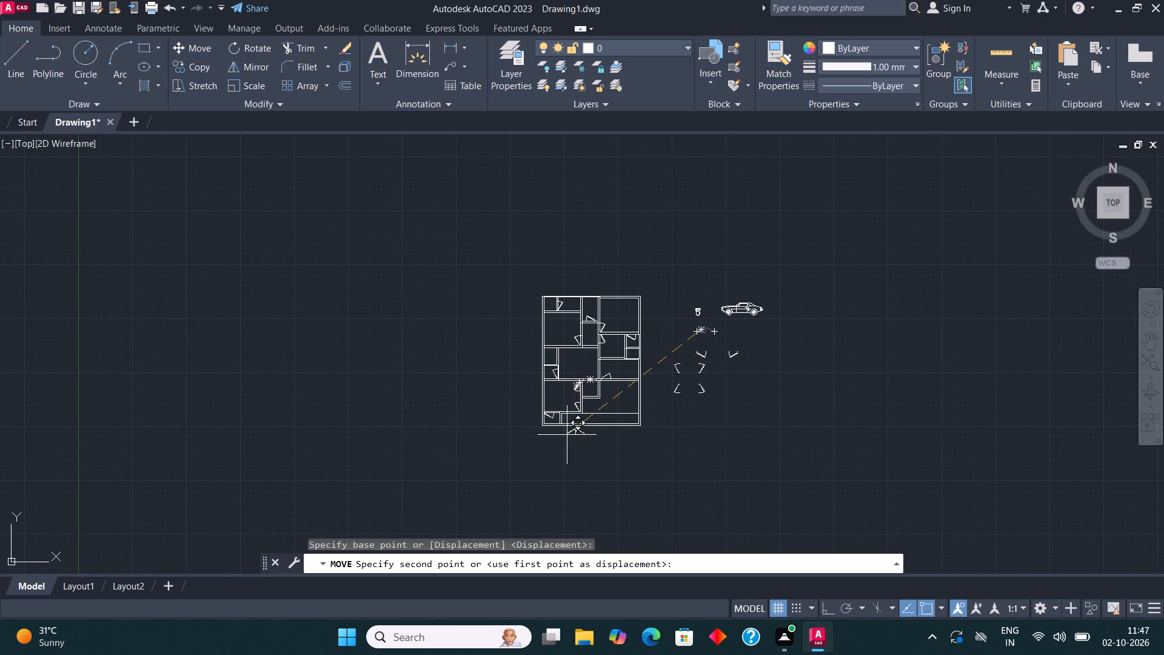
scroll(568, 417, "up", 3)
middle_click_drag(707, 351, 672, 368)
scroll(685, 361, "up", 1)
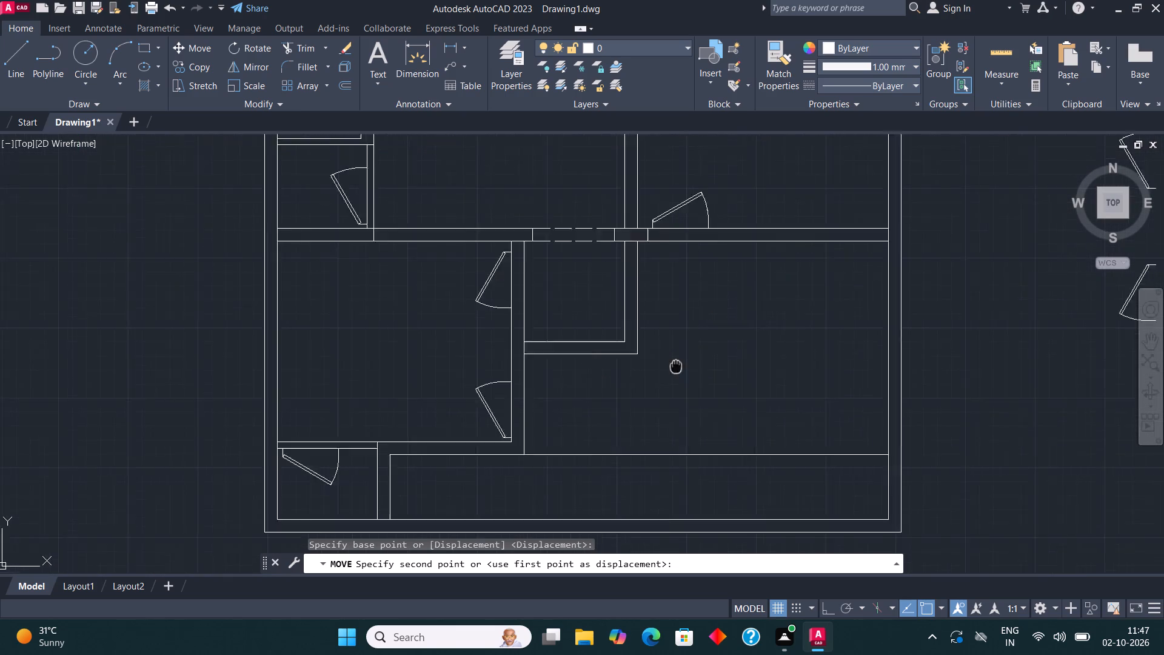
middle_click_drag(672, 368, 618, 377)
left_click(635, 372)
key("Escape")
Scale the double door down so it fits the lower wall of the small room below the central opening.
left_click_drag(723, 381, 713, 380)
left_click(600, 313)
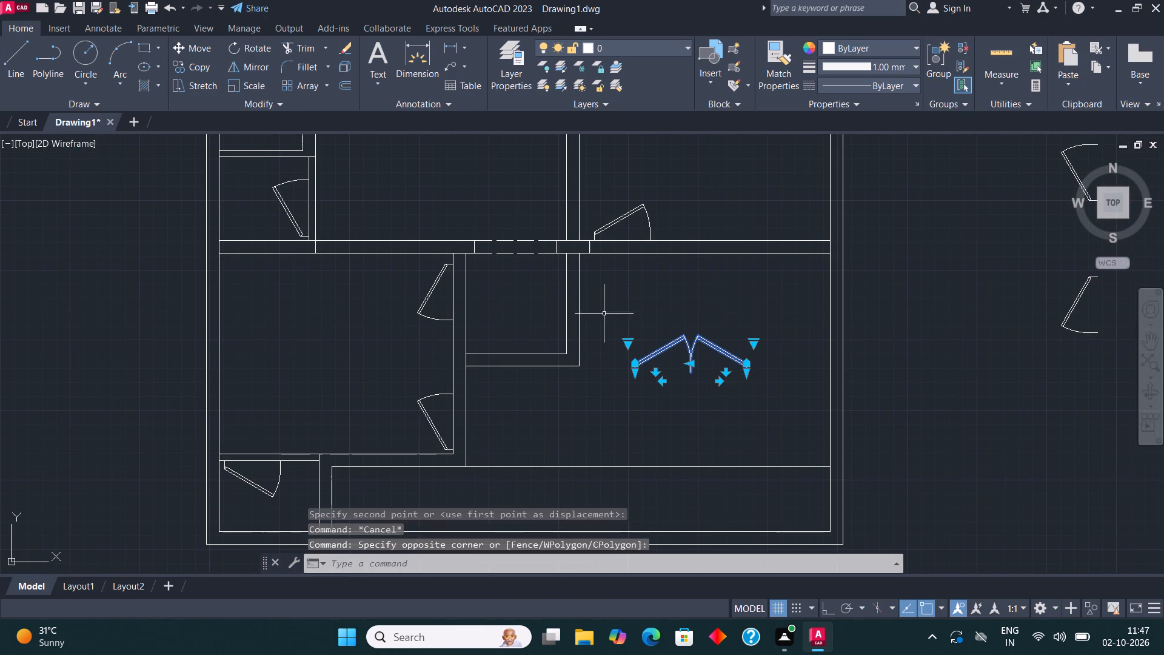
left_click(247, 81)
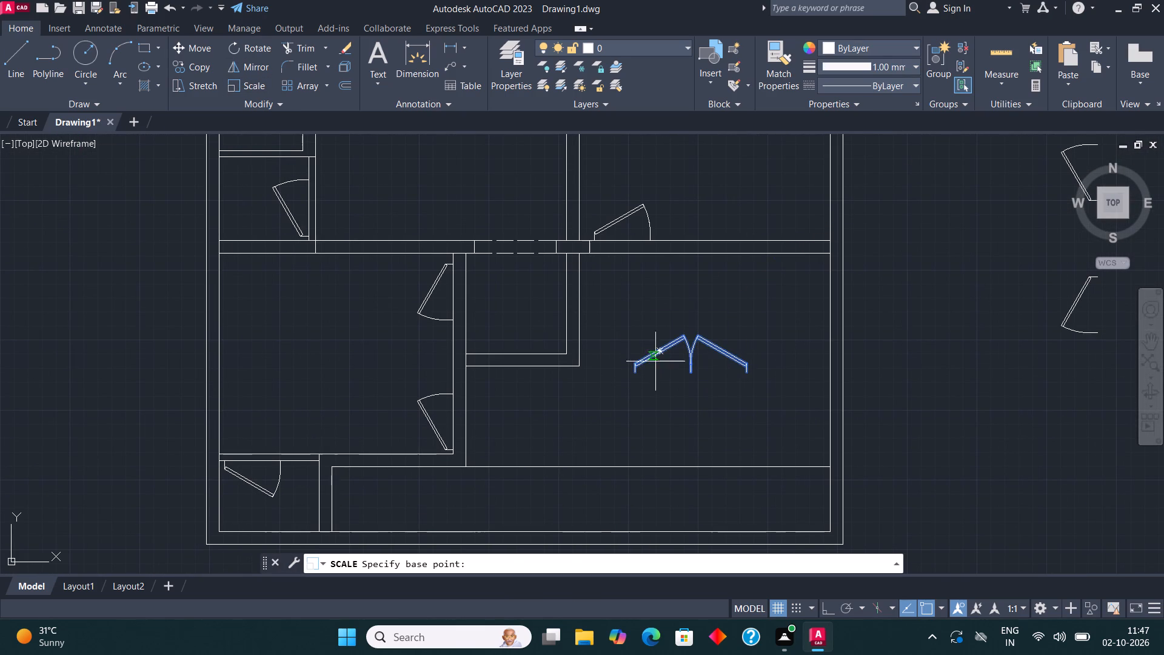
left_click(661, 368)
left_click(697, 353)
Move the reduced double door into the small room below the central opening, just above its lower wall.
left_click(697, 375)
left_click(648, 339)
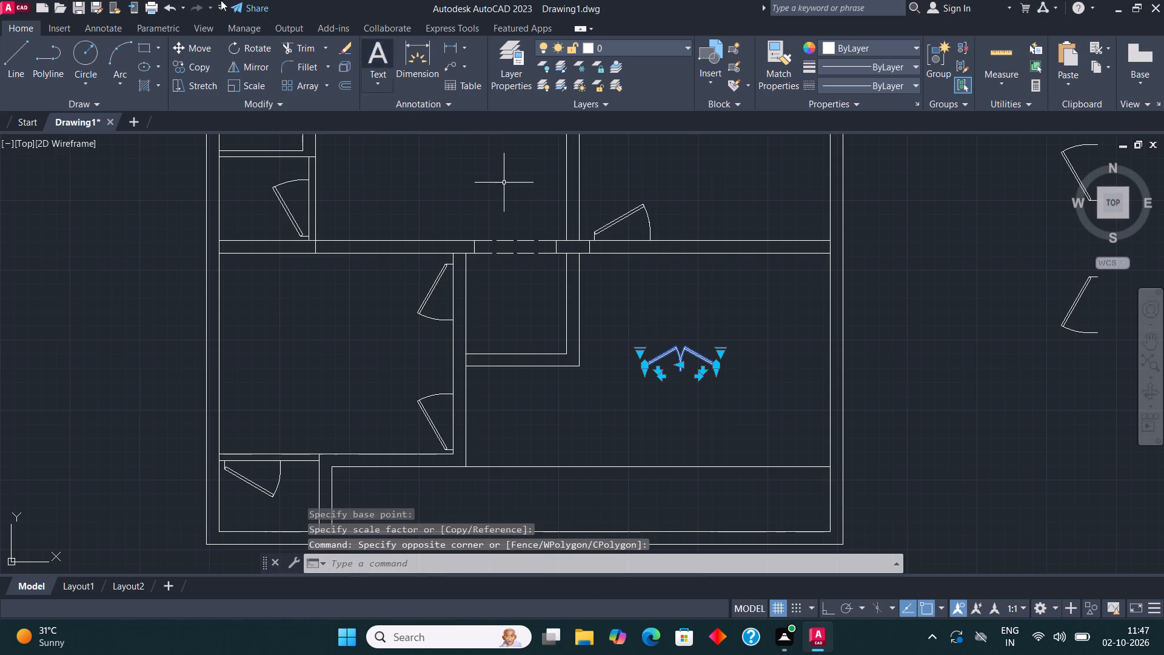
left_click(209, 46)
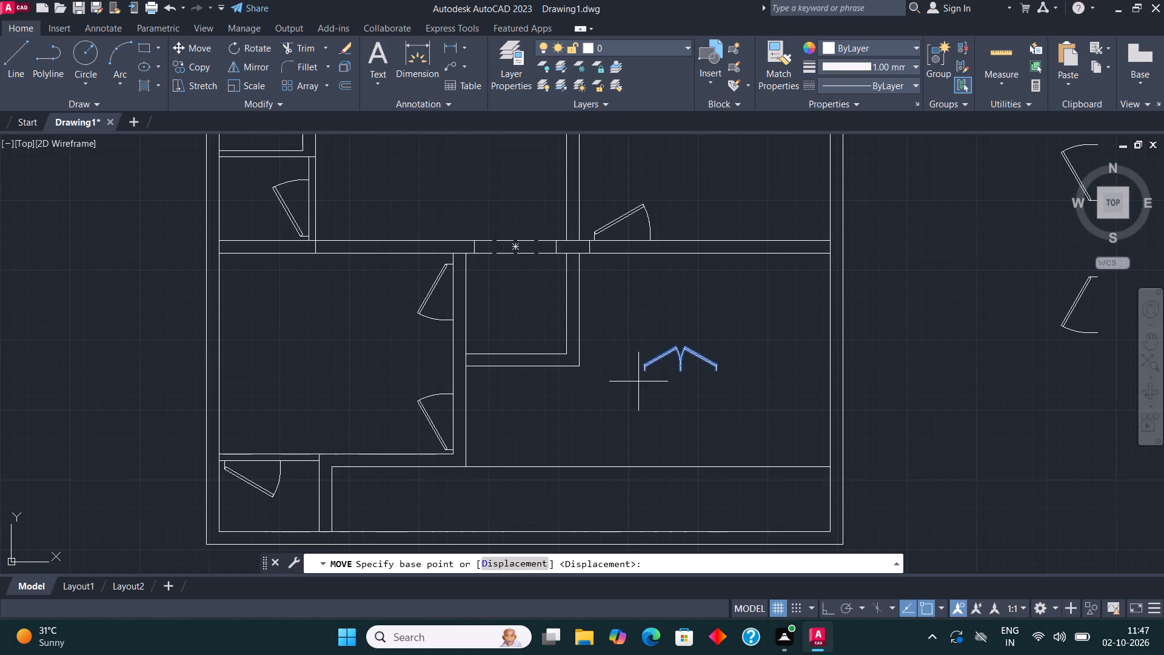
left_click(646, 373)
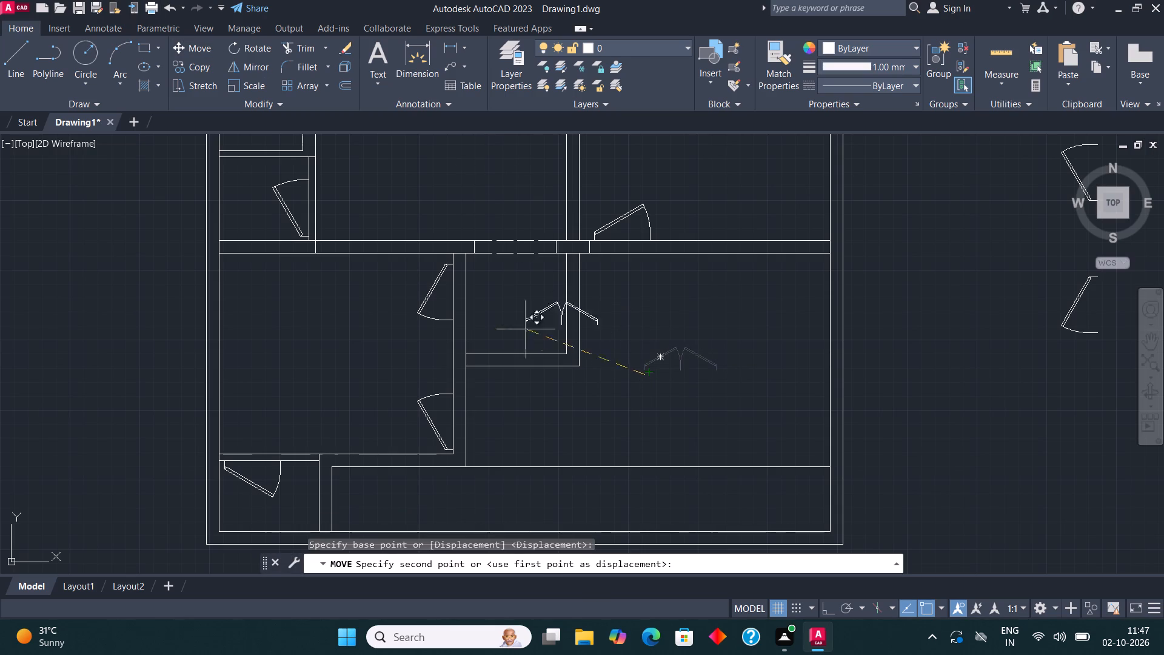
scroll(463, 360, "up", 3)
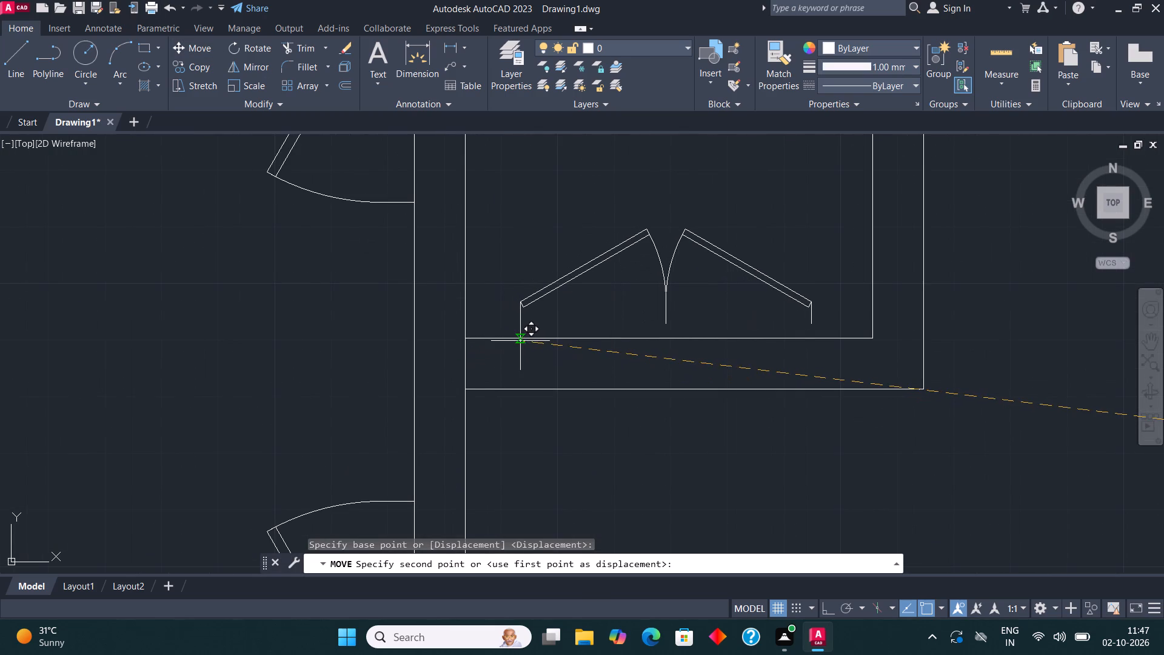
left_click(520, 341)
left_click(520, 323)
key("Escape")
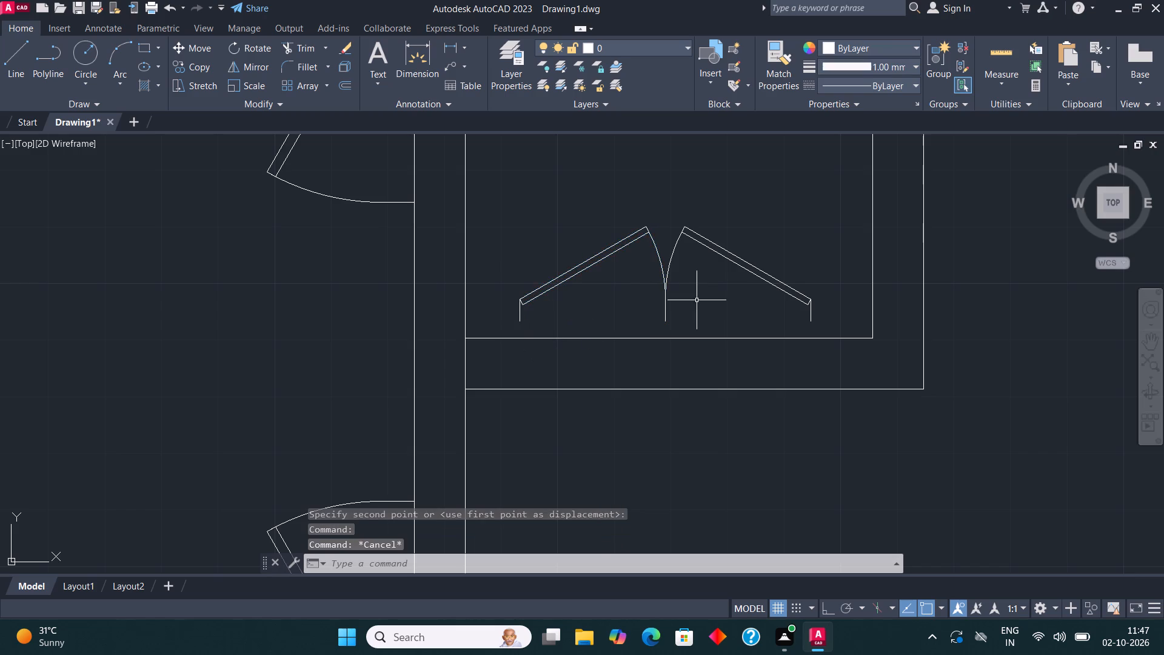
Move the double door down so its jamb ends sit on the upper line of the small room's lower wall.
left_click(697, 300)
left_click(536, 215)
left_click(203, 48)
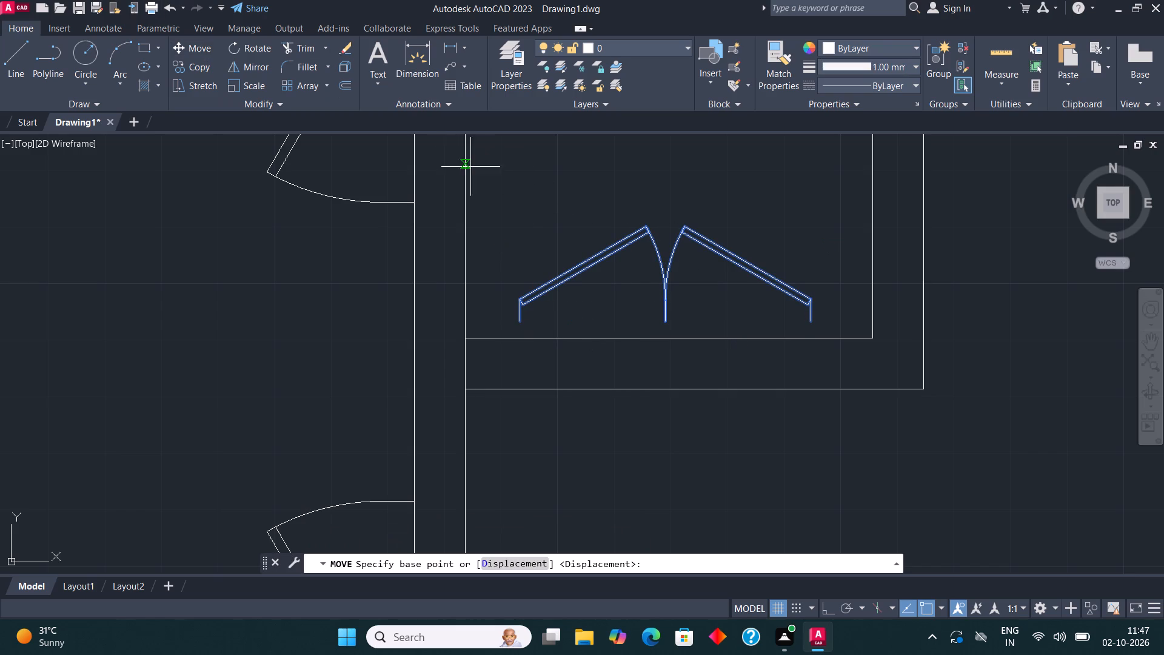
scroll(517, 327, "up", 3)
left_click(522, 304)
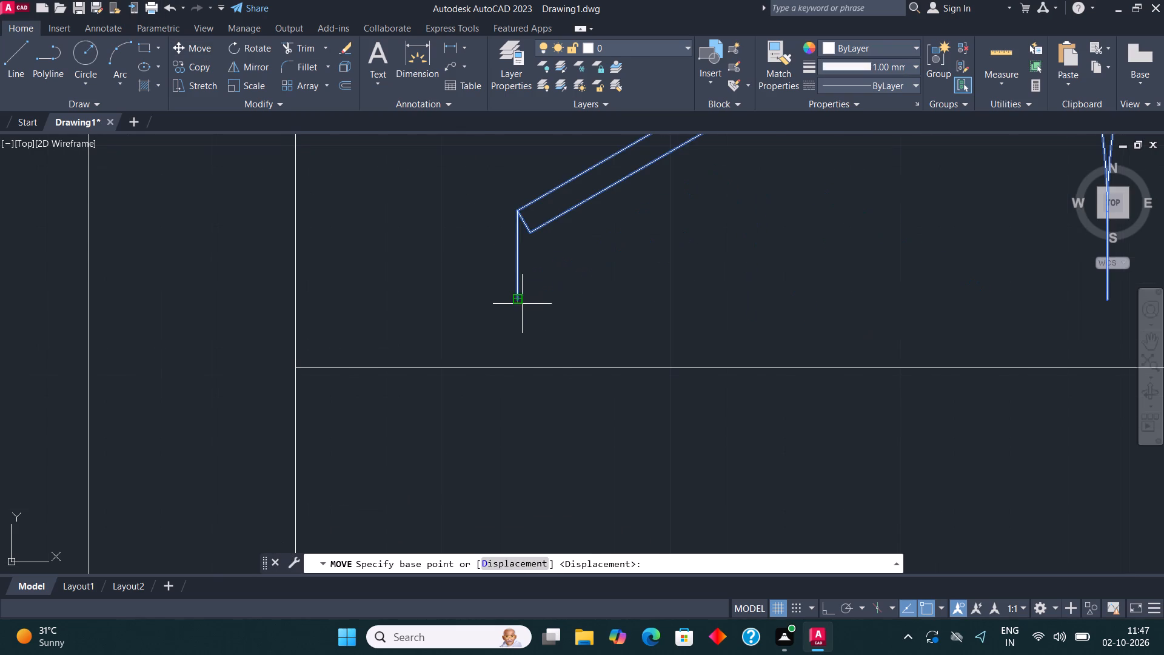
left_click(510, 364)
scroll(384, 319, "down", 4)
key("Escape")
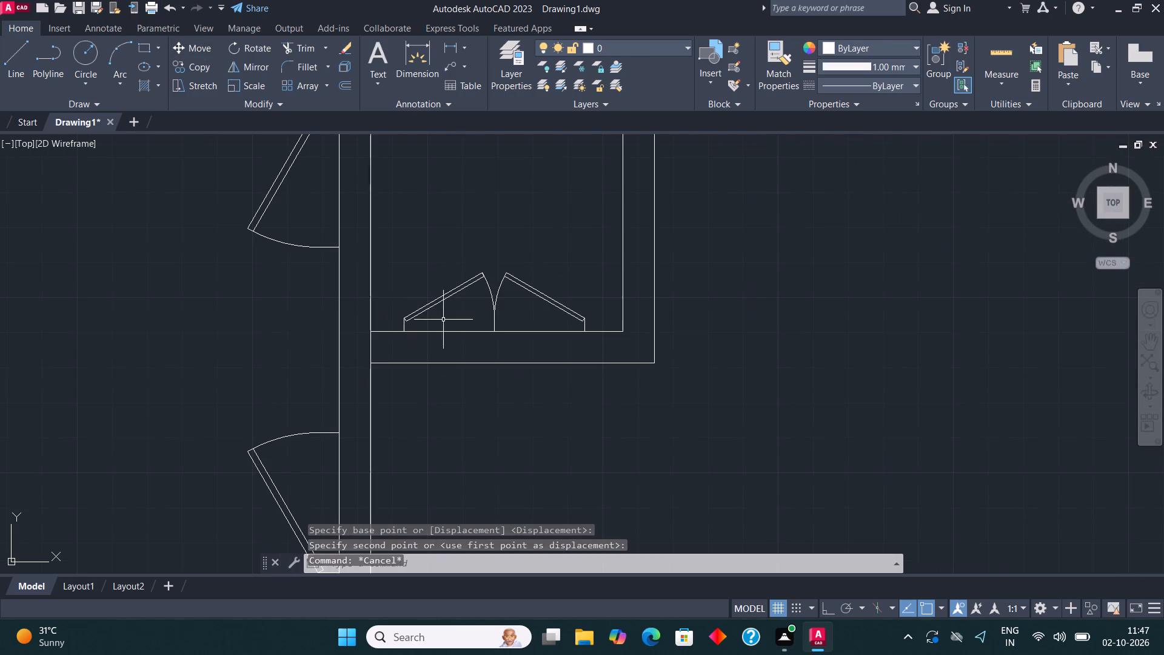
Draw a rectangle across the wall thickness below the double door, spanning from its left jamb to its right jamb.
scroll(579, 243, "down", 2)
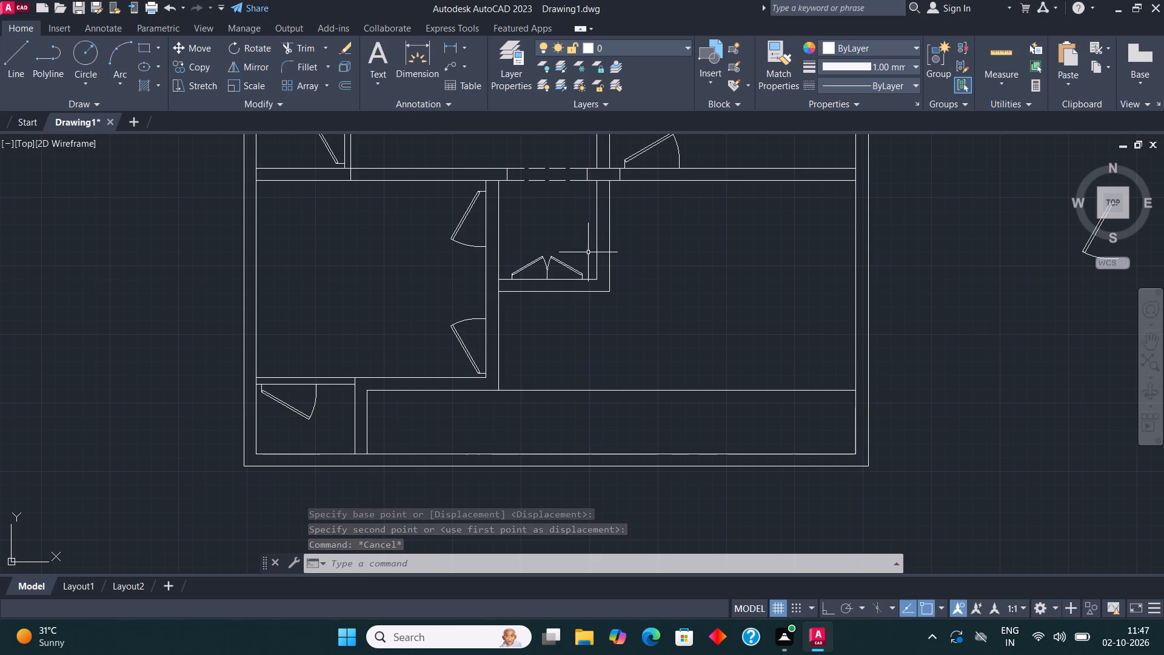
middle_click_drag(530, 285, 521, 329)
scroll(517, 329, "up", 2)
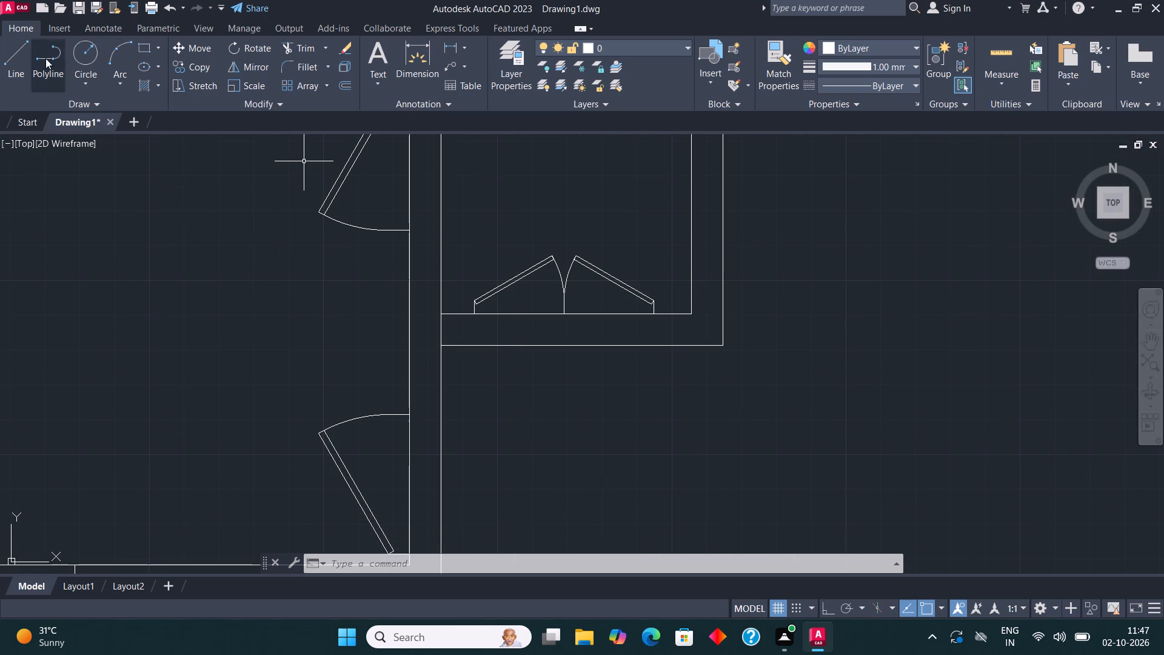
left_click(142, 42)
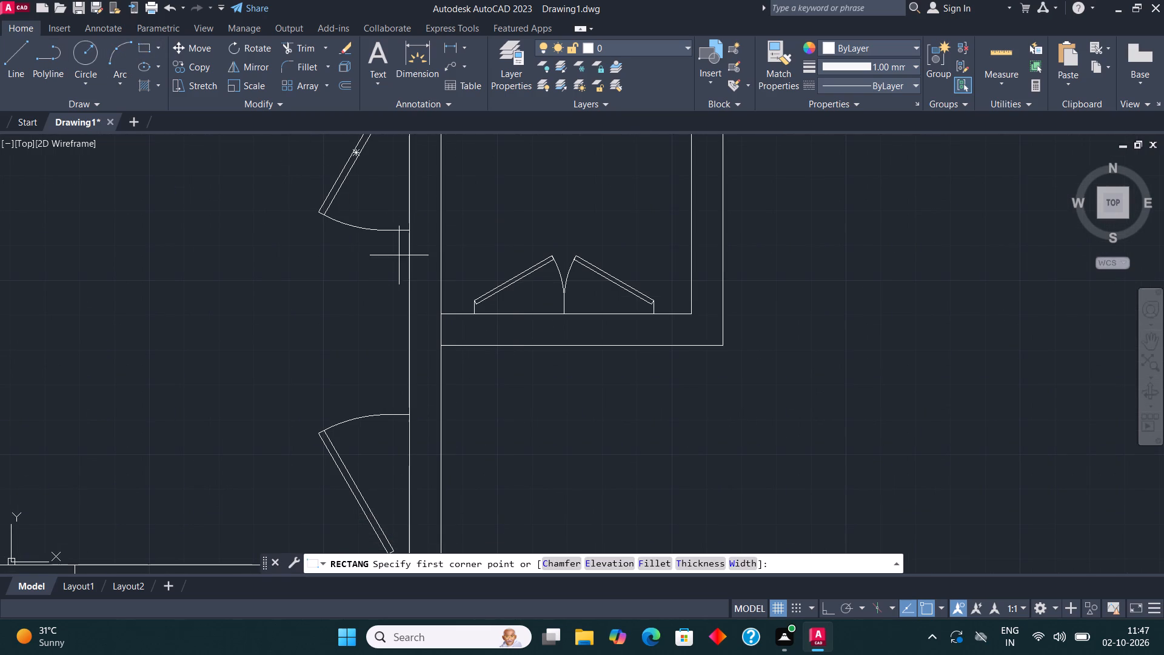
left_click(473, 315)
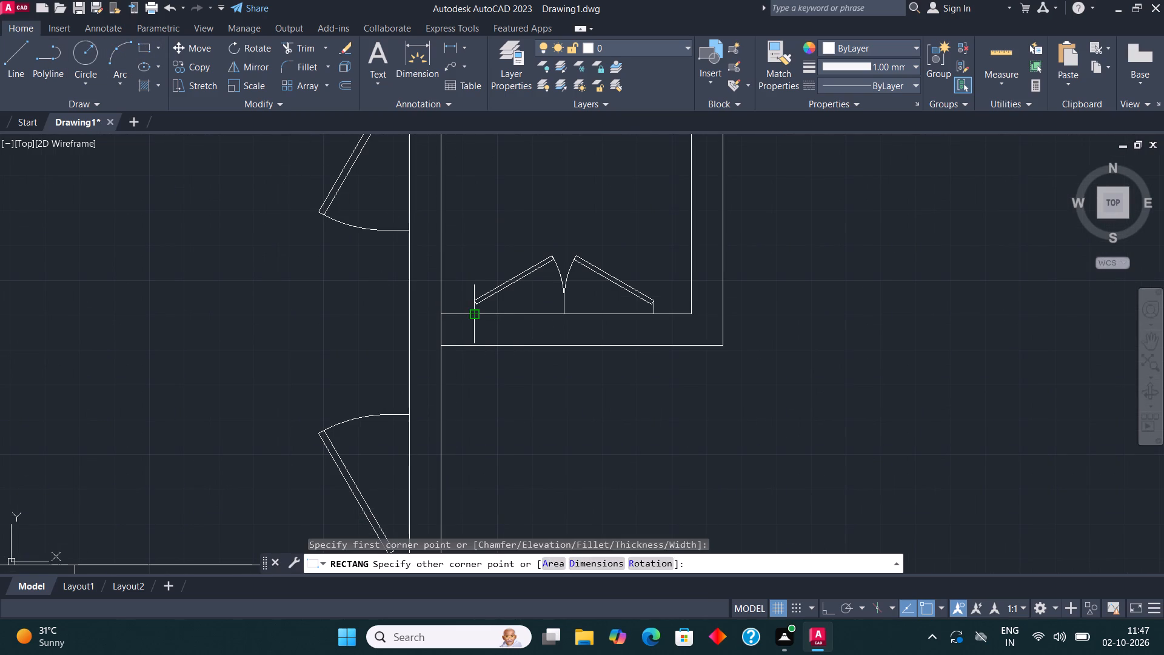
left_click(652, 342)
Draw a rectangle across the lower-left room's right wall, spanning the width of its upper door.
scroll(607, 317, "down", 2)
middle_click_drag(579, 241, 577, 283)
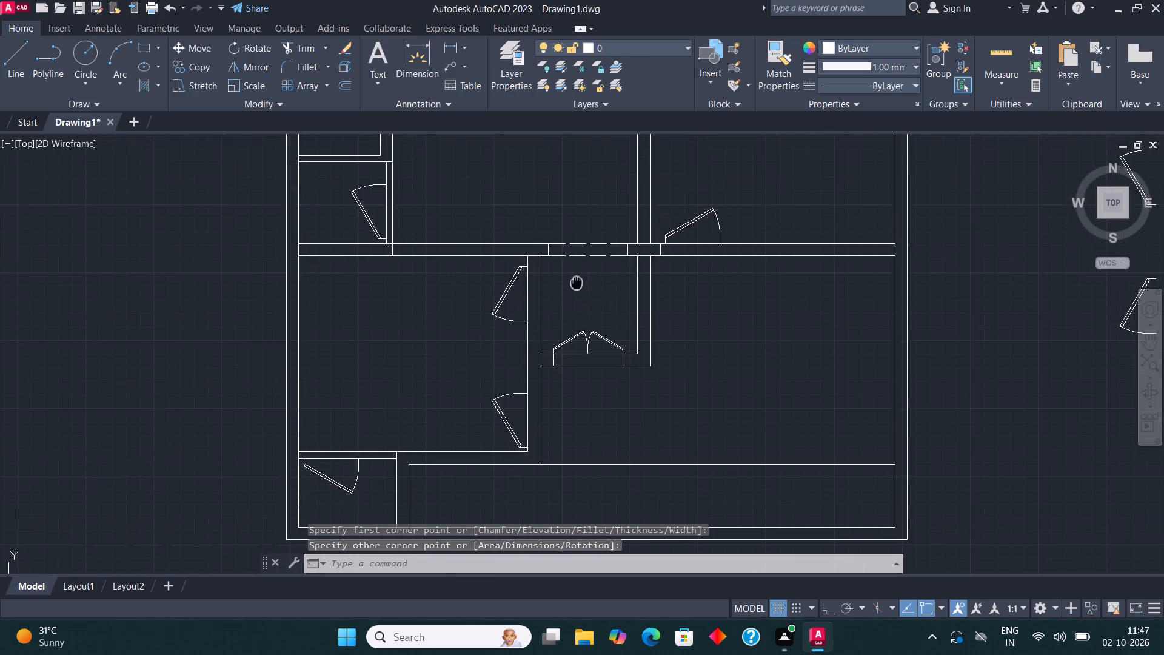
scroll(554, 283, "up", 2)
left_click(144, 46)
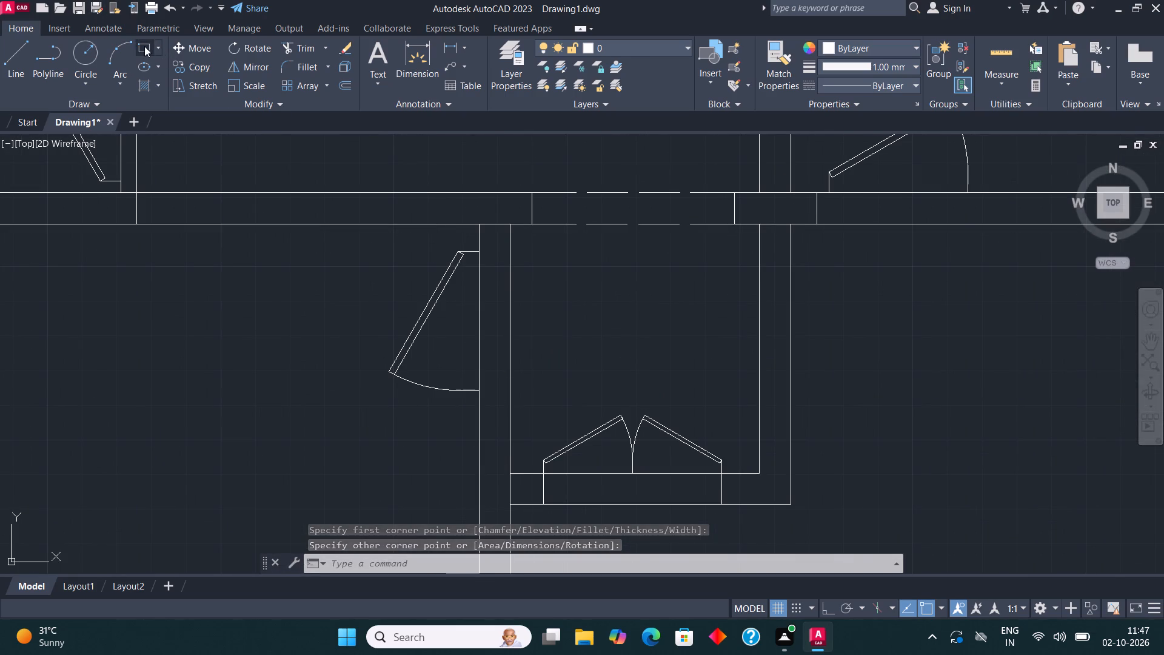
left_click(482, 389)
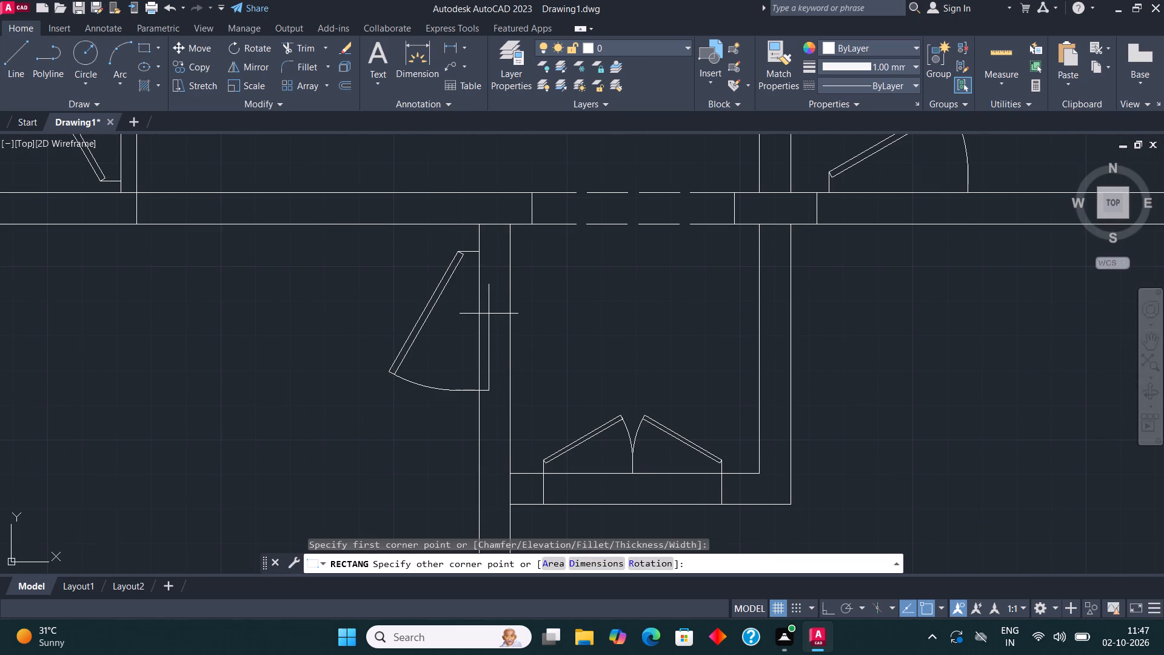
left_click(506, 250)
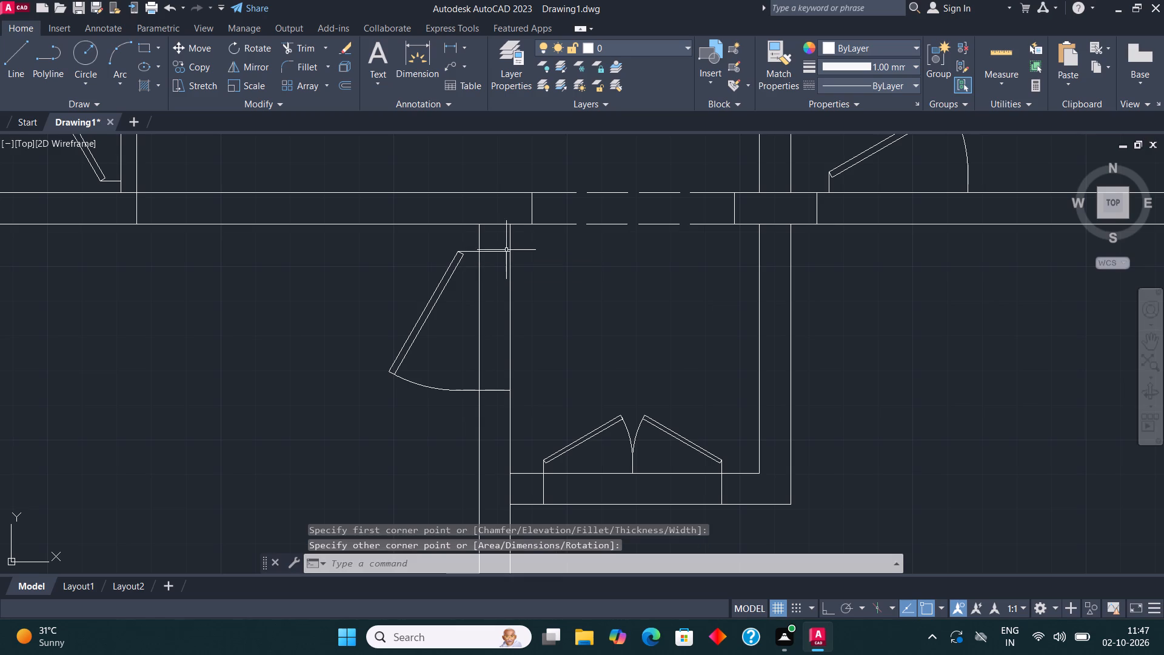
Draw a rectangle across the lower-left room's right wall, spanning the width of its lower door.
scroll(546, 229, "down", 2)
scroll(529, 375, "up", 1)
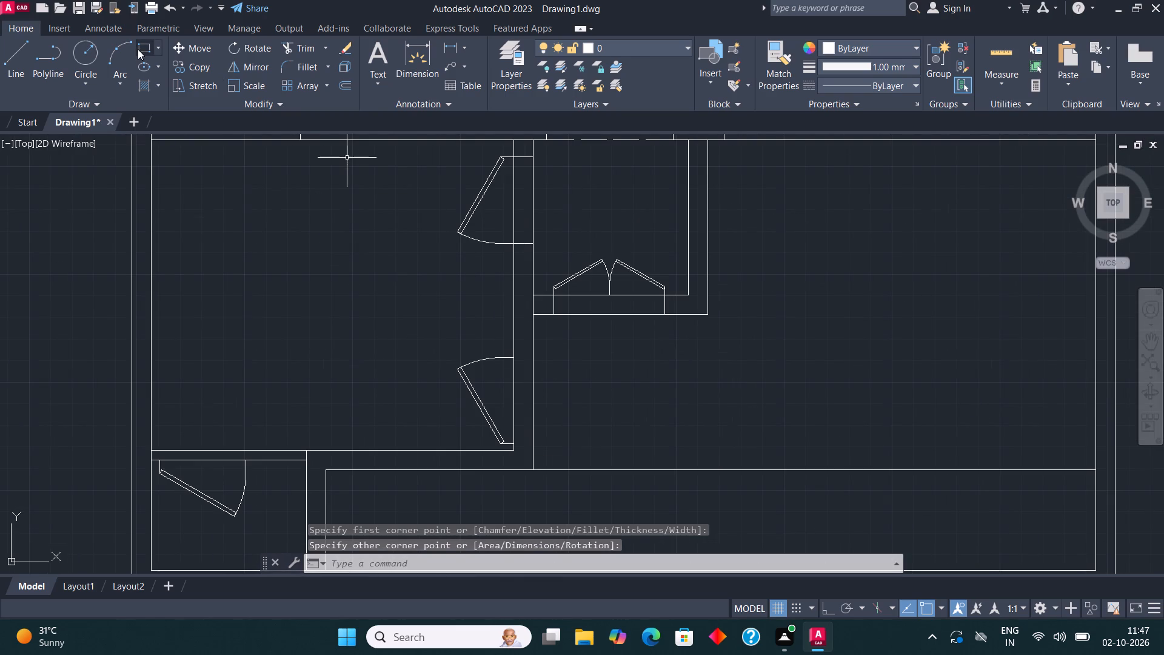
left_click(138, 46)
scroll(489, 451, "up", 2)
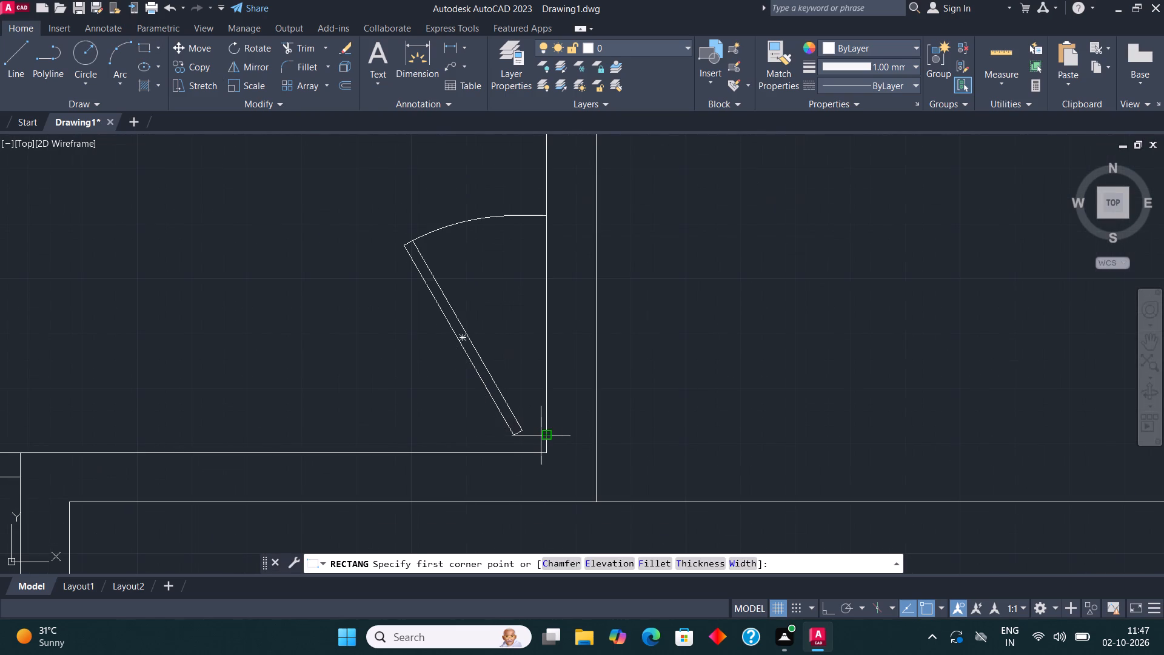
left_click(541, 435)
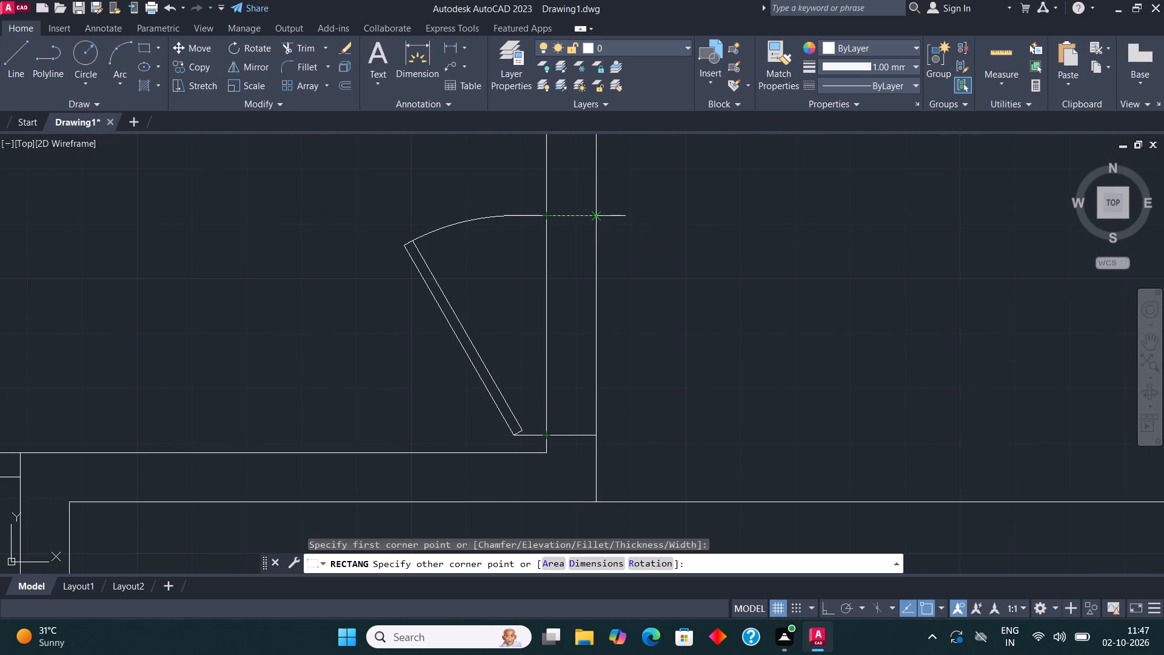
left_click(596, 215)
Draw a rectangle across the upper wall of the small bottom-left corner room, spanning the width of its door.
scroll(599, 221, "down", 4)
scroll(460, 263, "up", 4)
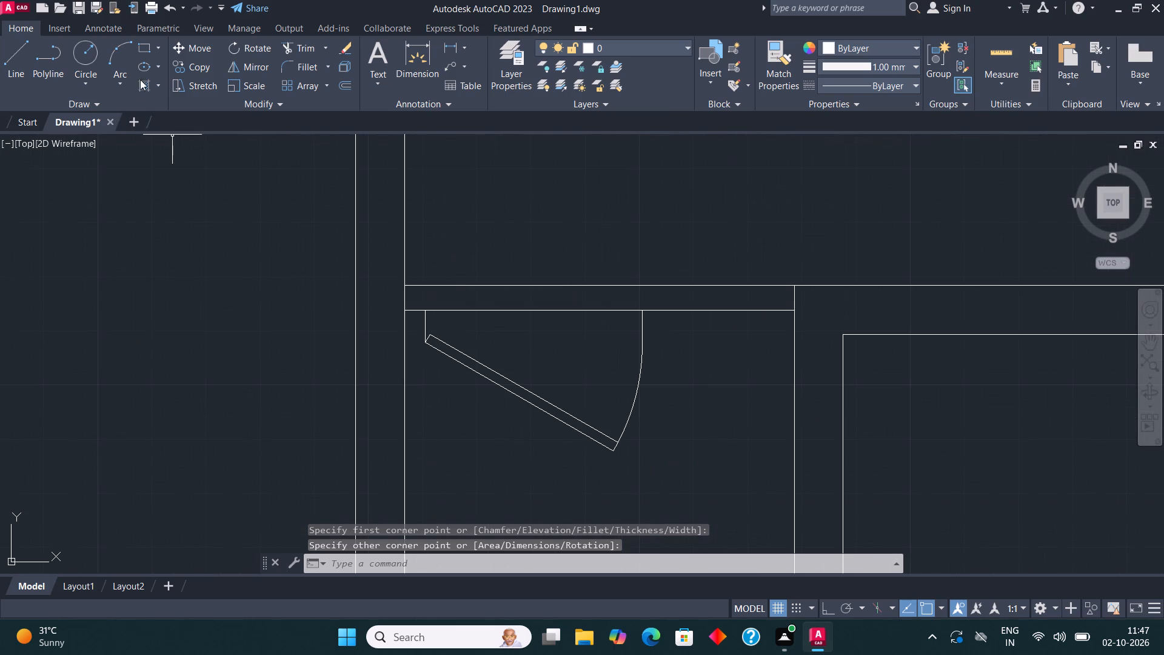
left_click(145, 50)
left_click(427, 311)
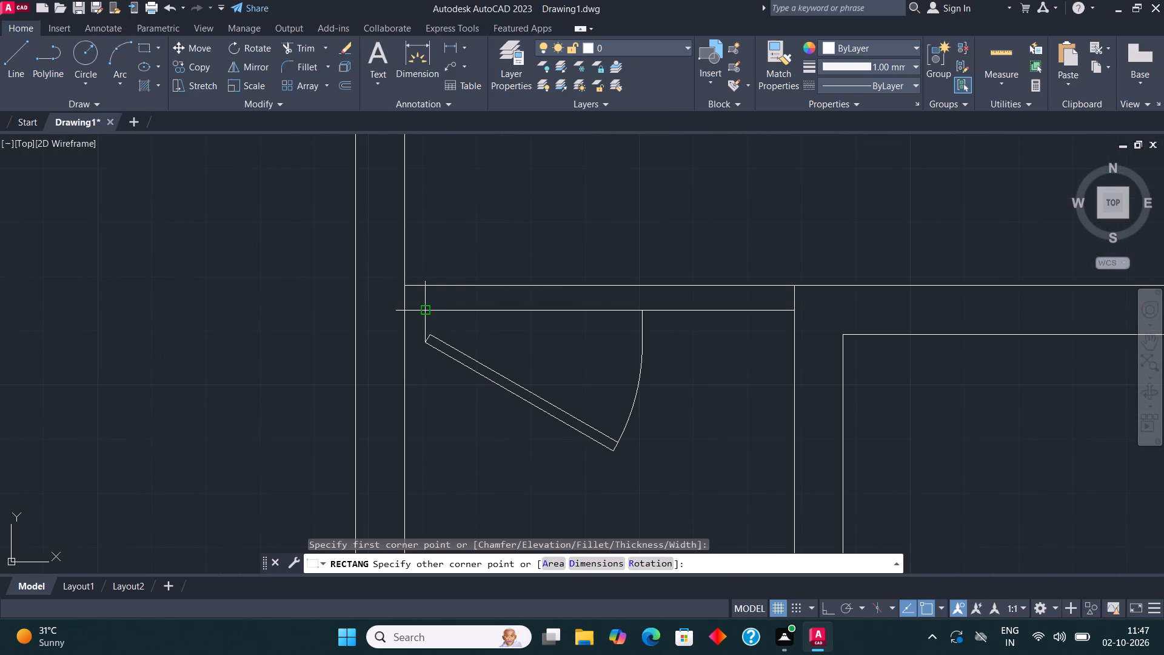
left_click(641, 283)
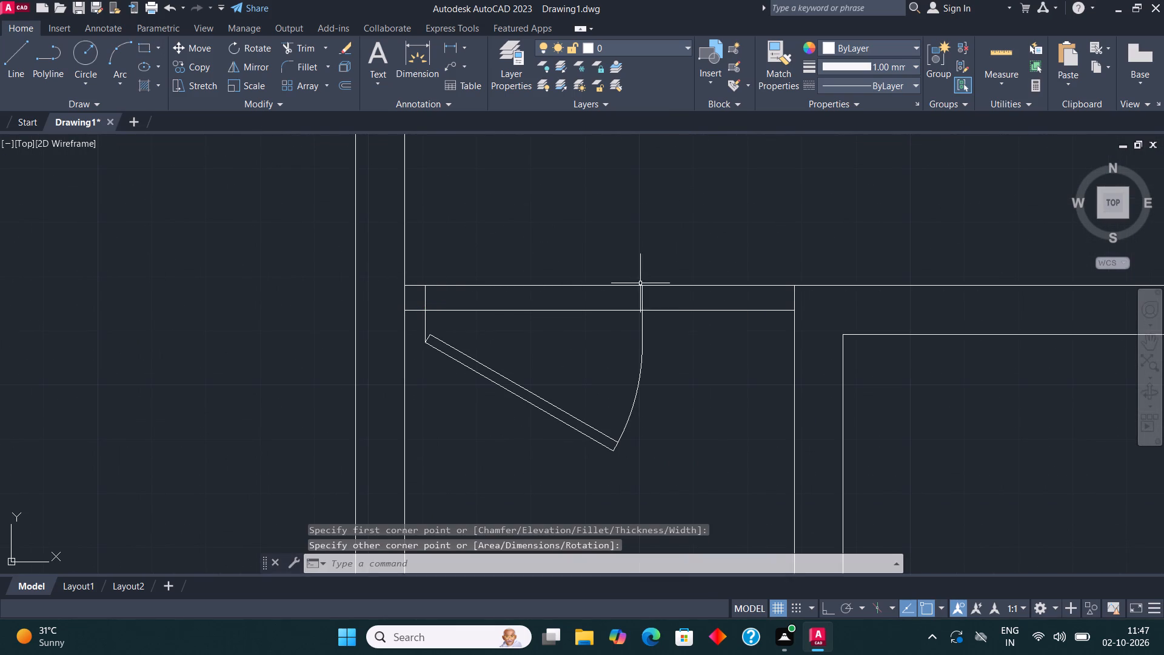
Draw a rectangle across the right wall of the small middle-left room, spanning the width of its door.
scroll(530, 296, "down", 4)
middle_click_drag(589, 244, 541, 383)
scroll(509, 301, "up", 3)
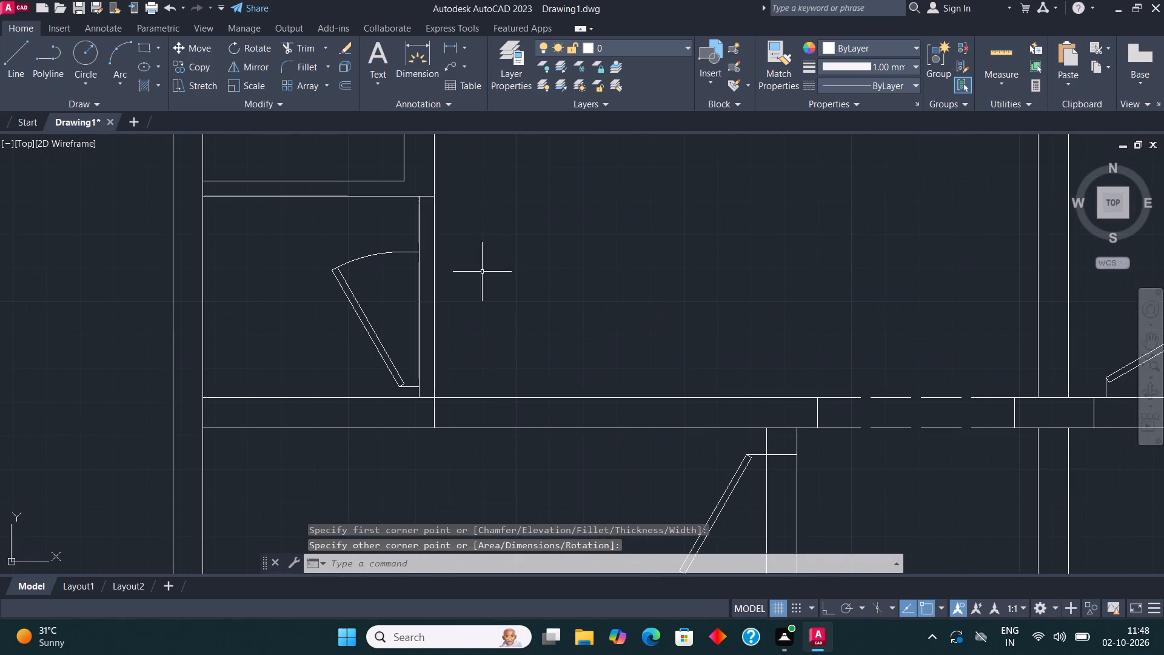
left_click(145, 49)
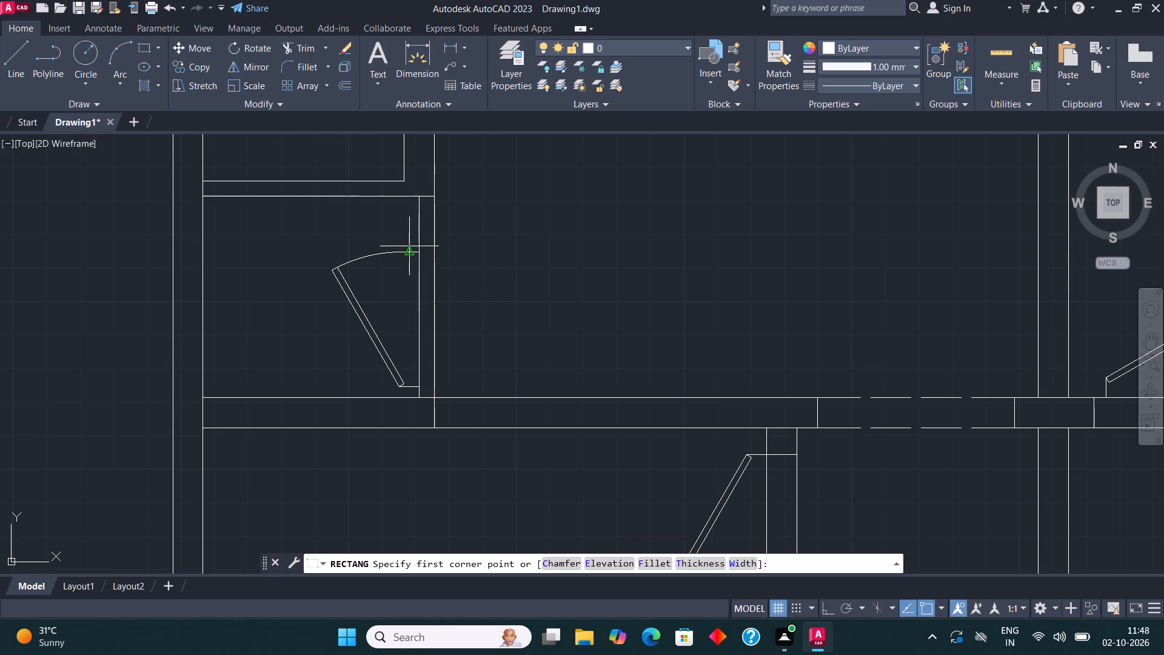
left_click(422, 250)
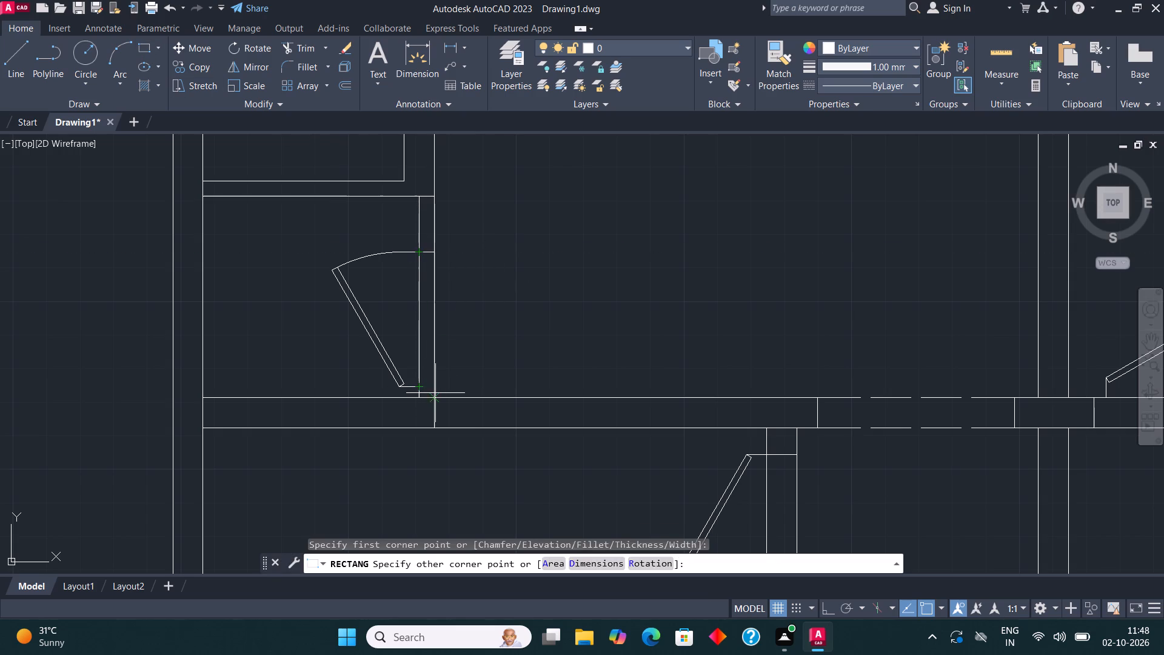
left_click(435, 388)
Draw a rectangle across the right wall of the large upper-left room, spanning the width of its door.
middle_click_drag(529, 273, 530, 448)
scroll(473, 450, "down", 2)
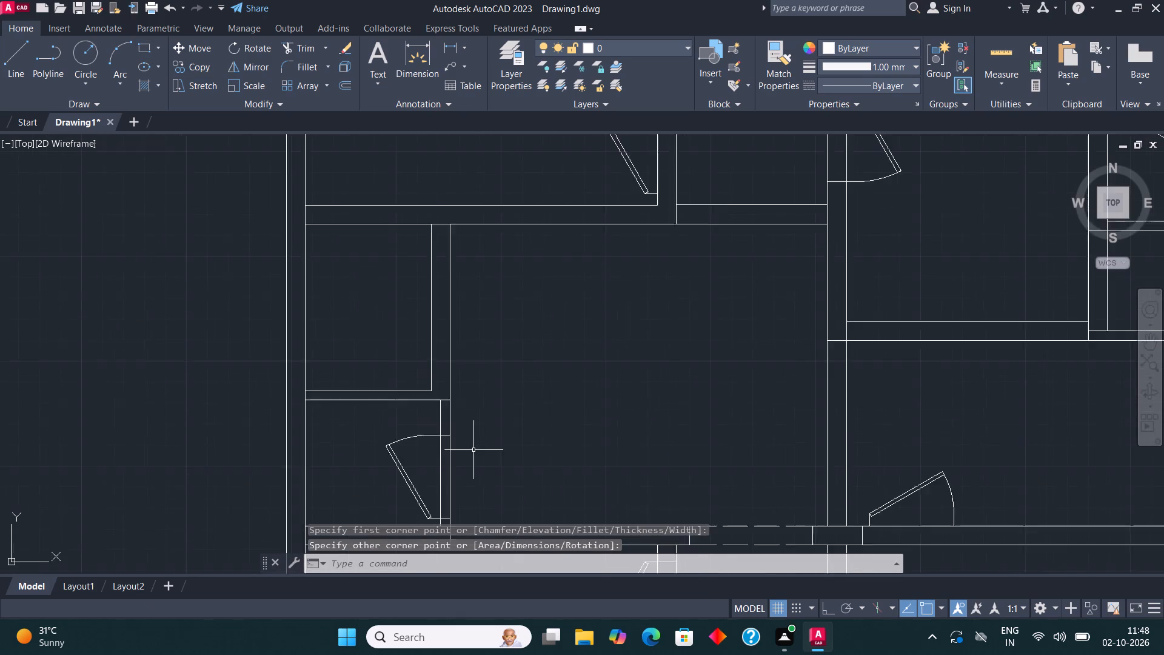
middle_click_drag(691, 301, 507, 341)
scroll(429, 285, "up", 2)
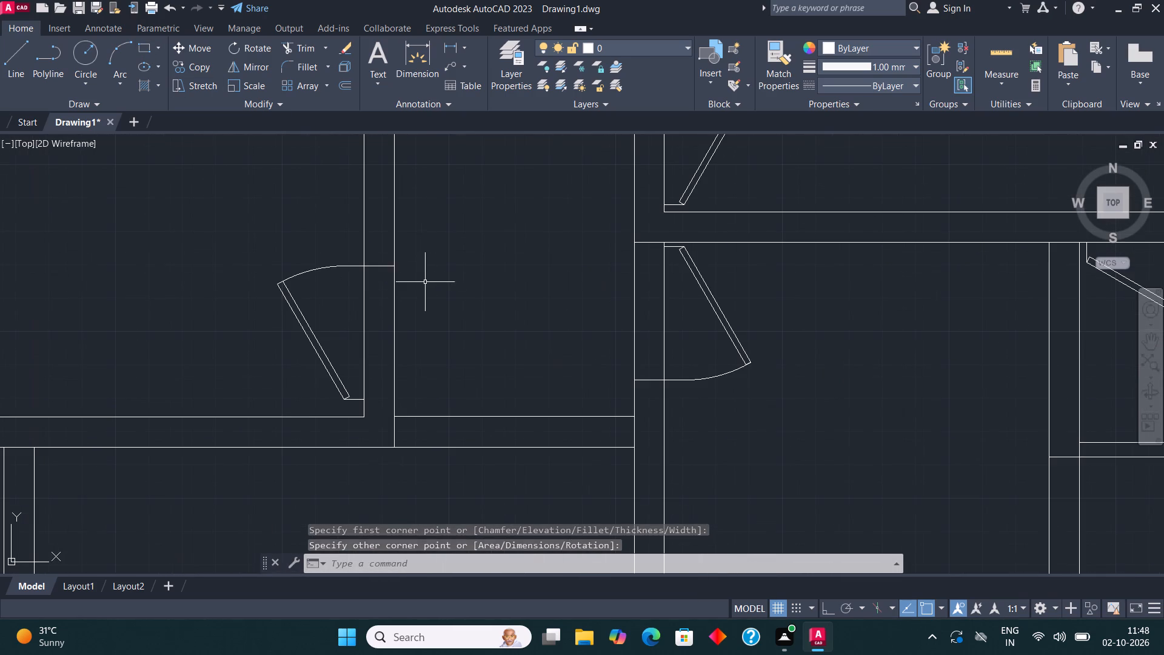
left_click(143, 46)
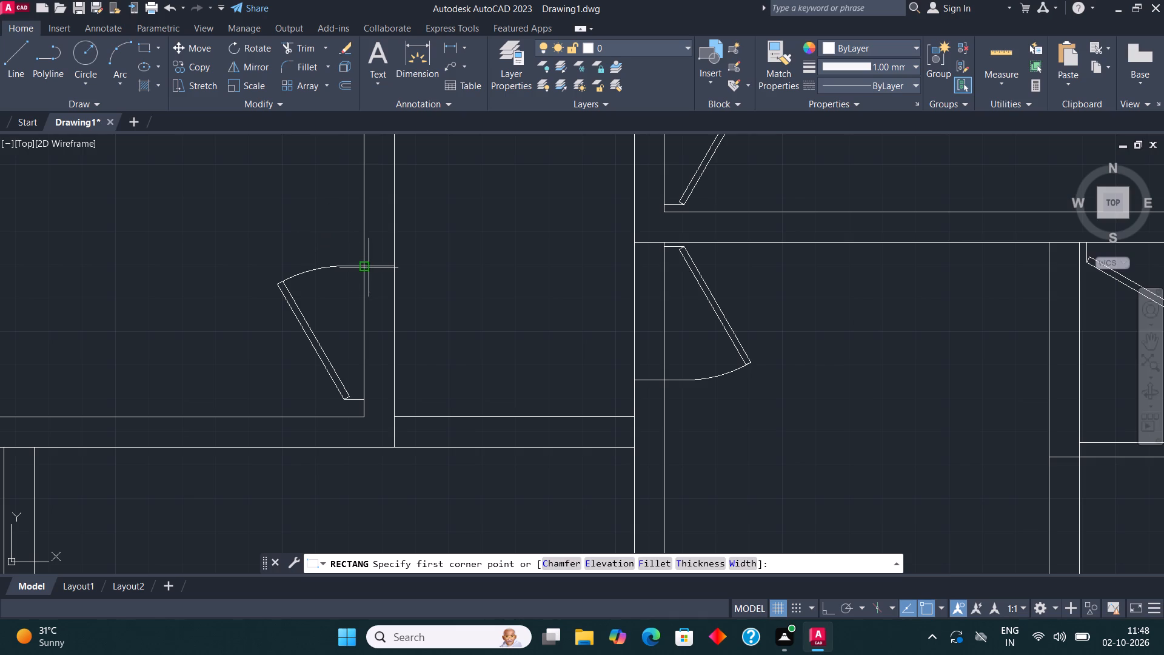
left_click(366, 266)
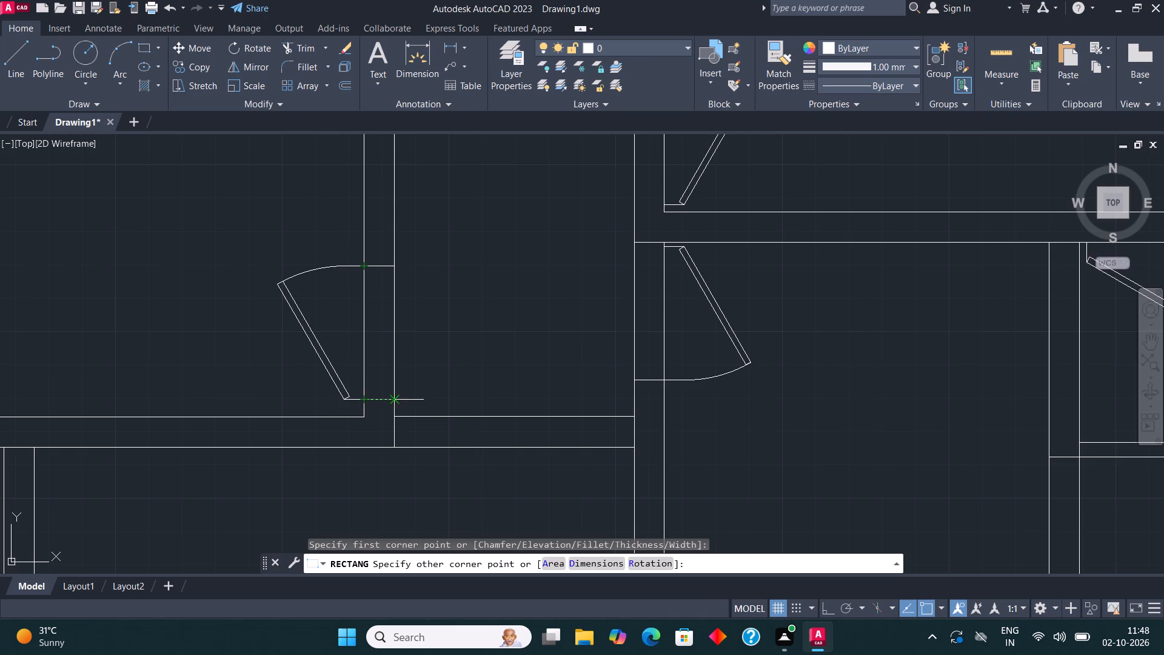
left_click(391, 401)
Draw a rectangle across the left wall of the middle-right room, spanning its door on the opposite side of the central passage.
left_click(142, 52)
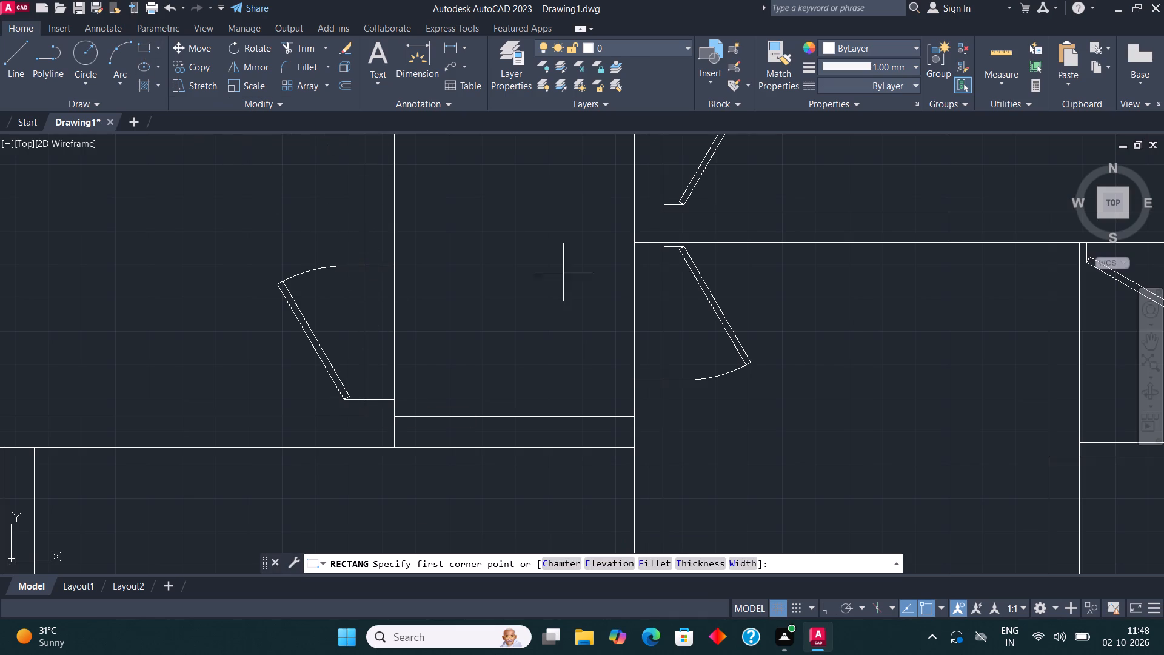
left_click(664, 246)
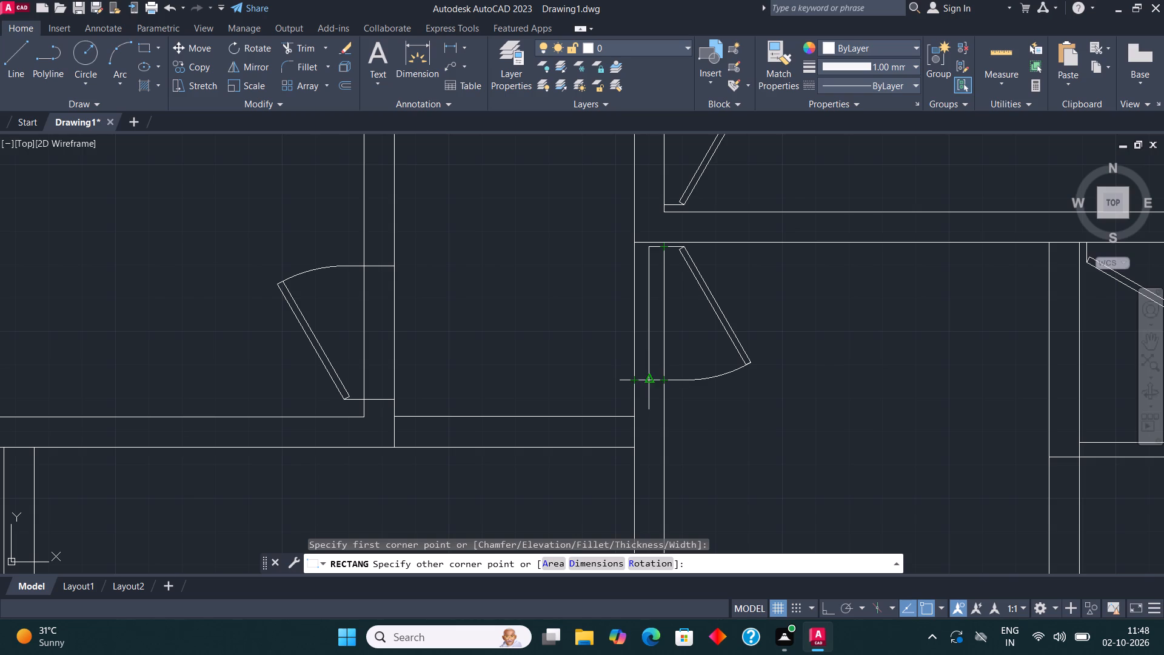
left_click(637, 381)
Draw a rectangle across the bottom wall of the narrow top-middle room, spanning the width of its door.
scroll(473, 397, "down", 3)
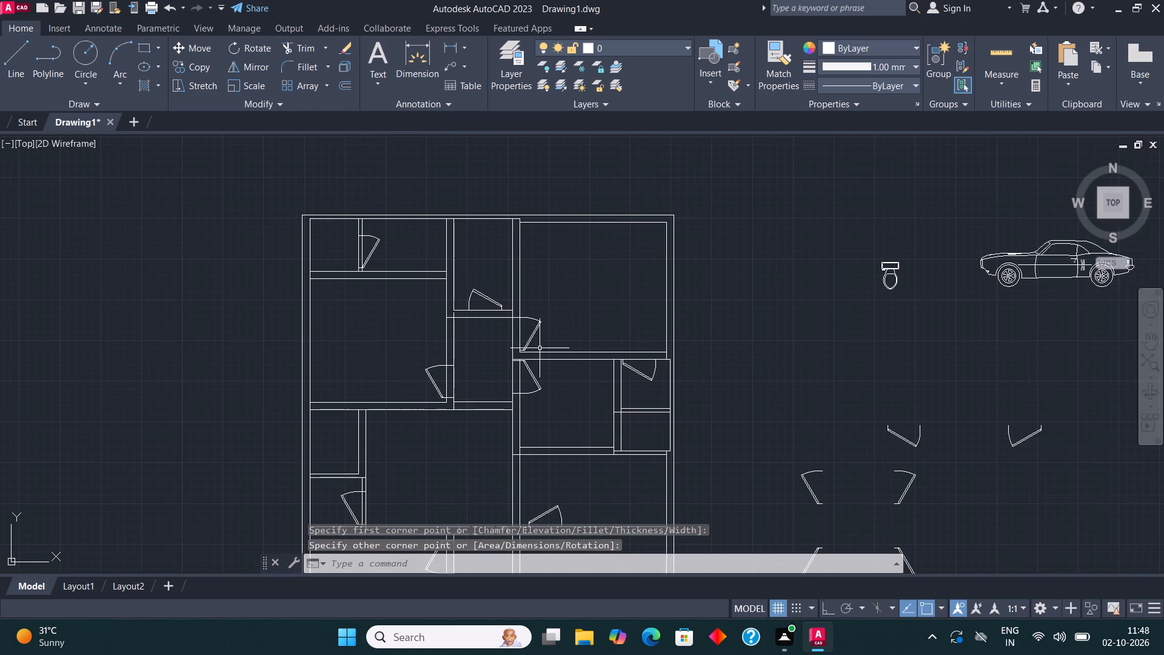
middle_click_drag(593, 289, 661, 337)
scroll(341, 237, "up", 3)
scroll(590, 317, "down", 2)
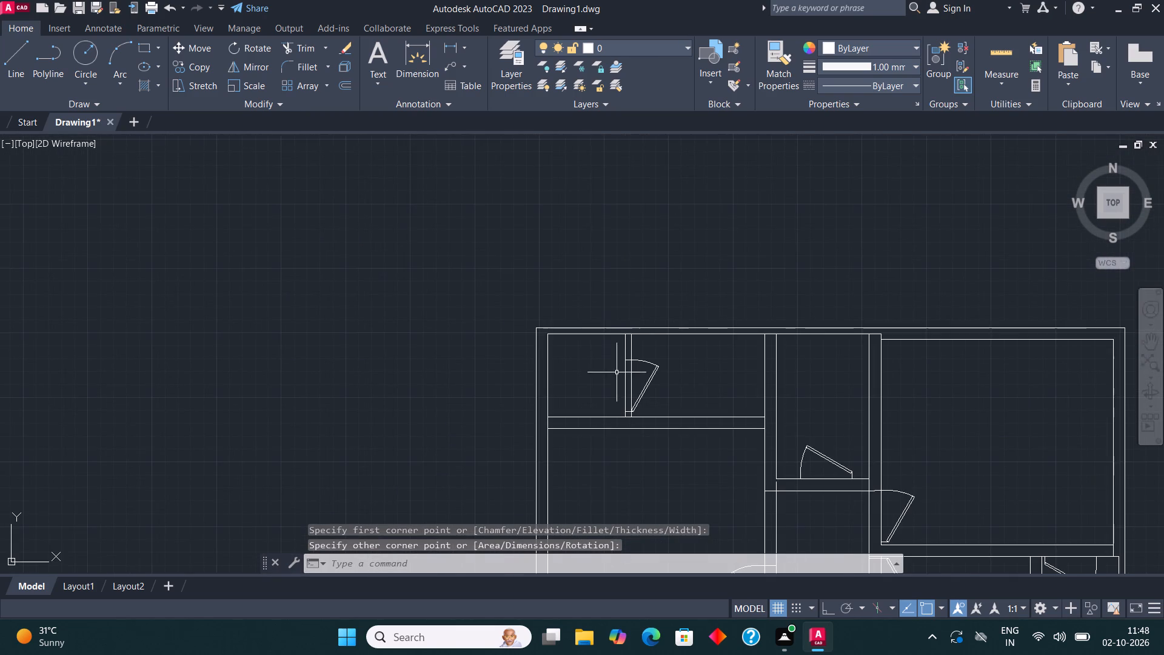
scroll(629, 418, "up", 2)
middle_click_drag(676, 366, 256, 164)
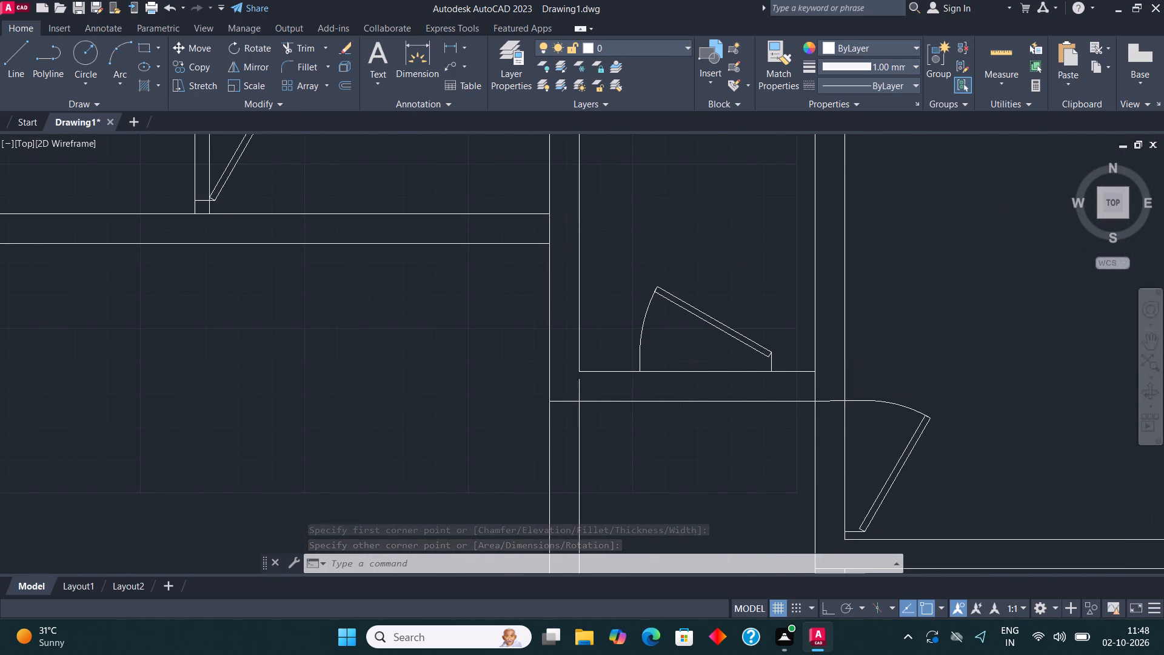
scroll(256, 207, "down", 1)
scroll(521, 330, "up", 1)
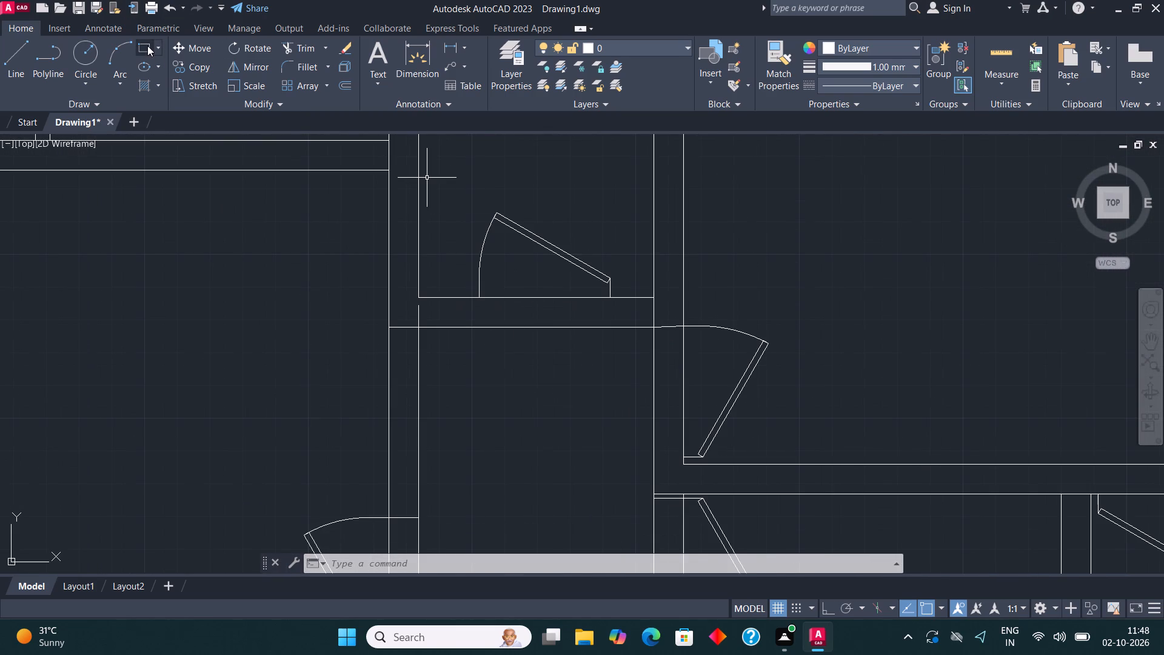
left_click(147, 45)
left_click(481, 301)
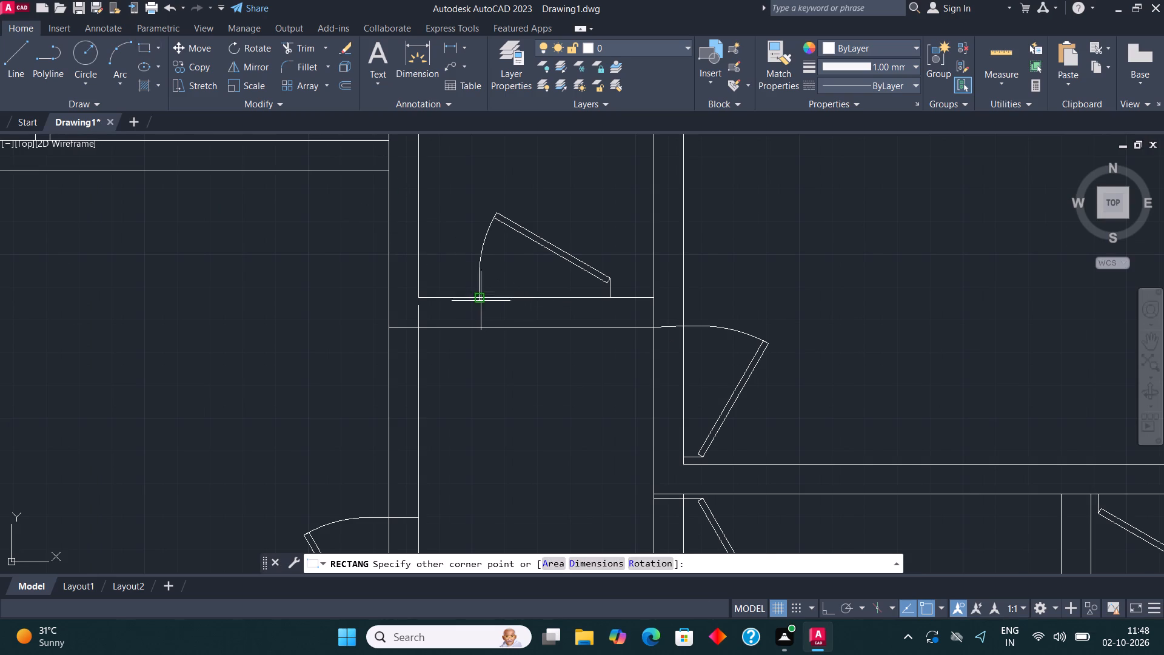
left_click(610, 325)
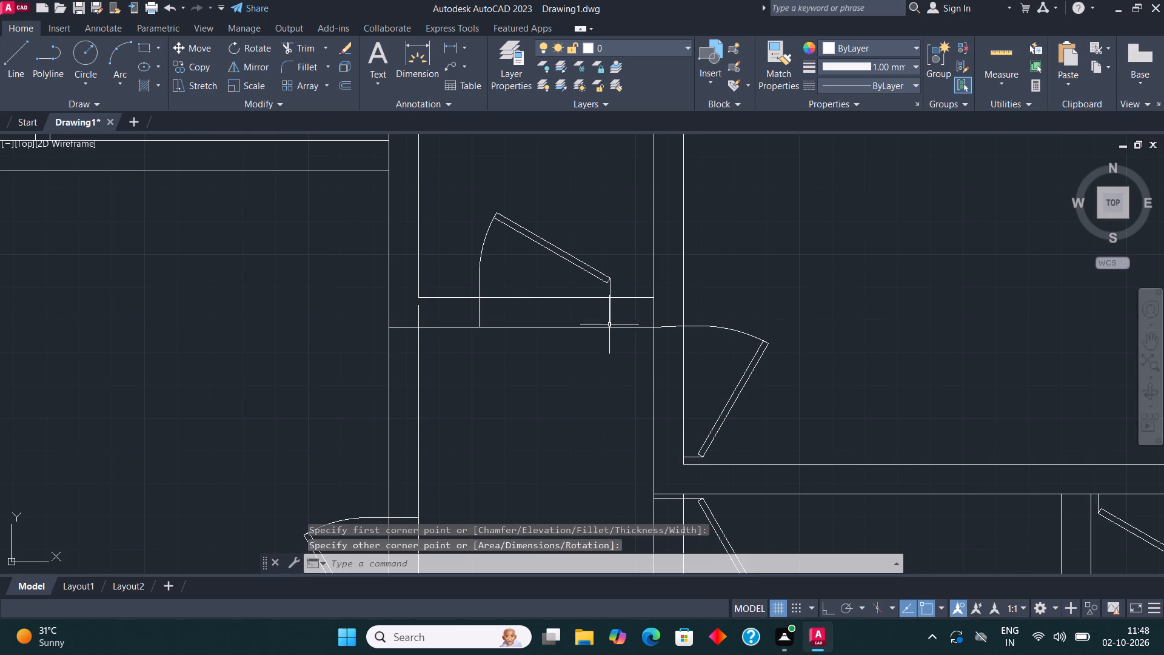
Draw a rectangle across the left wall of the top-right room, spanning the width of its door.
left_click(149, 49)
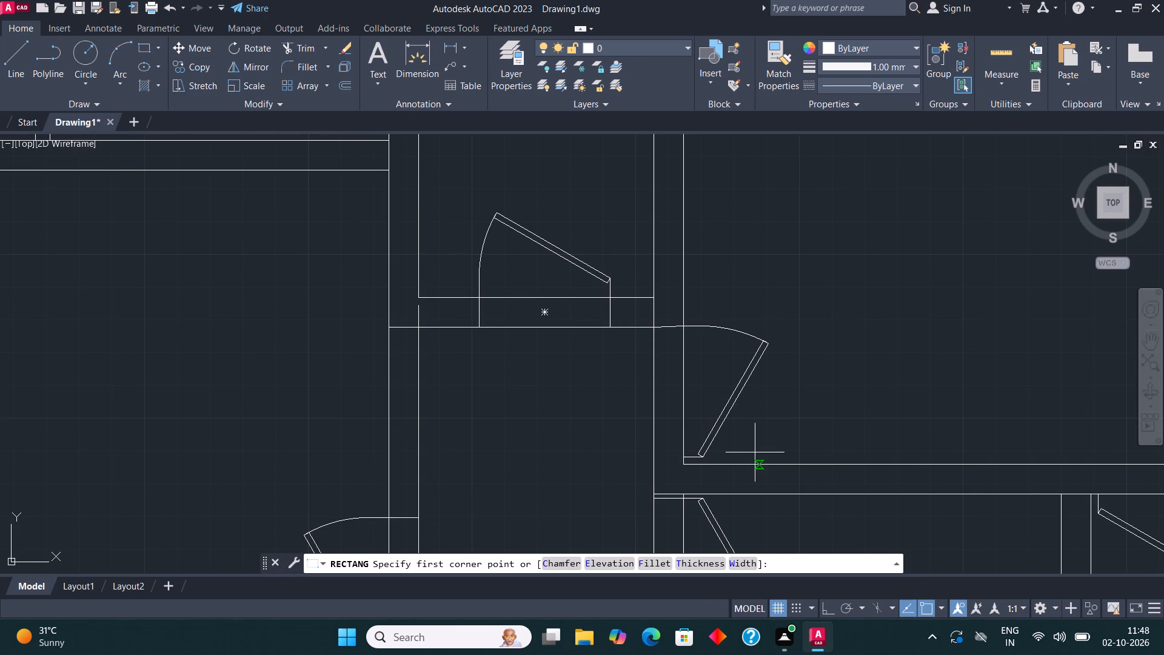
left_click(679, 457)
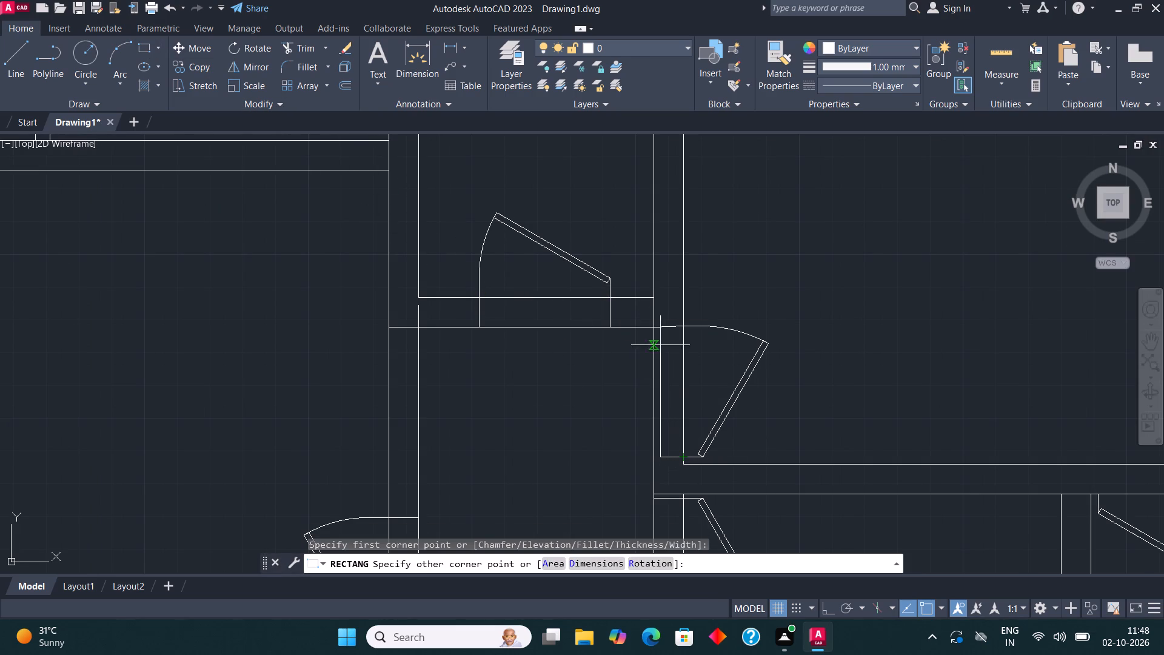
left_click(652, 331)
Draw a rectangle across the top wall of the small room on the plan's right side, spanning the width of its door.
scroll(507, 295, "down", 2)
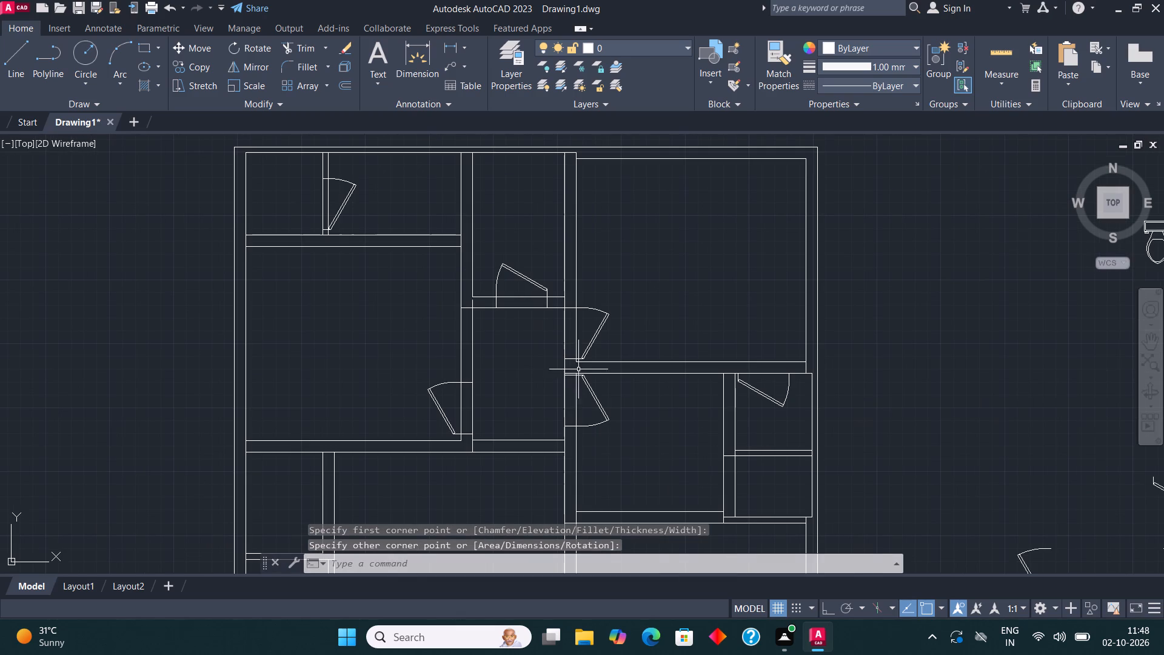
middle_click_drag(753, 451, 563, 445)
scroll(558, 368, "up", 2)
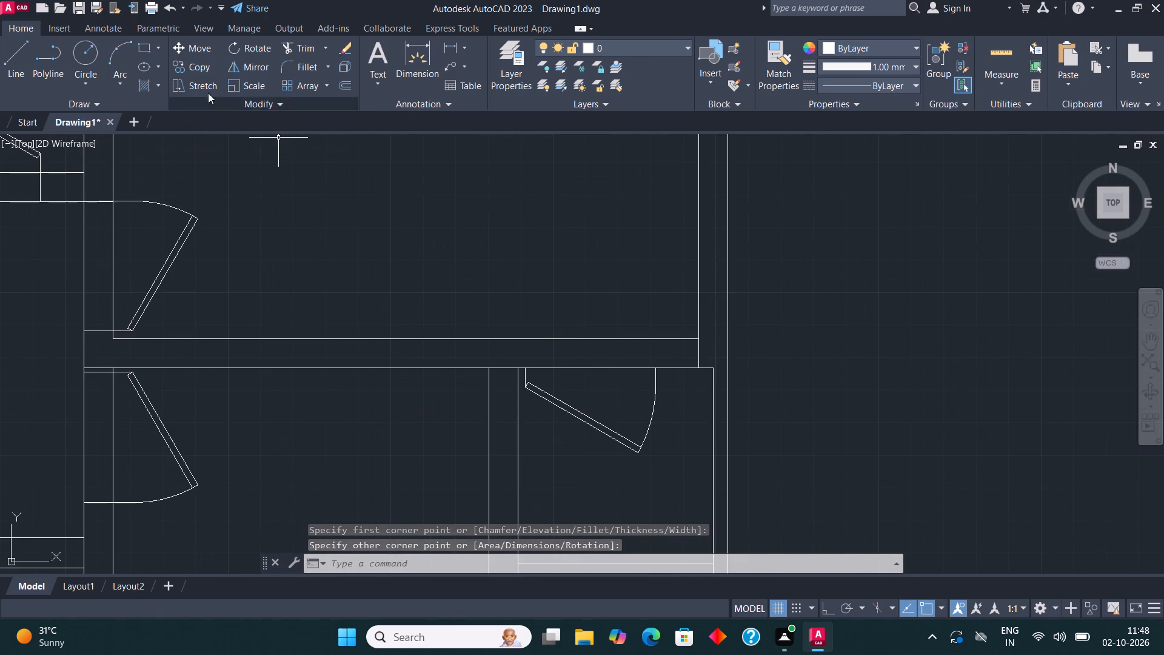
left_click(145, 46)
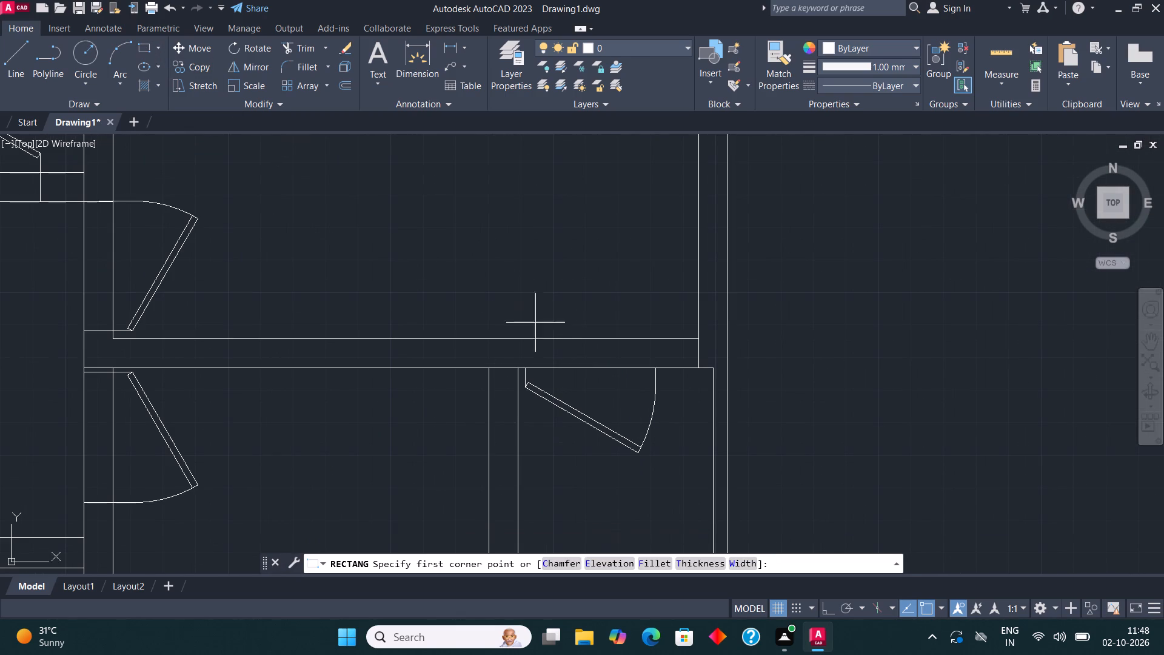
left_click(524, 368)
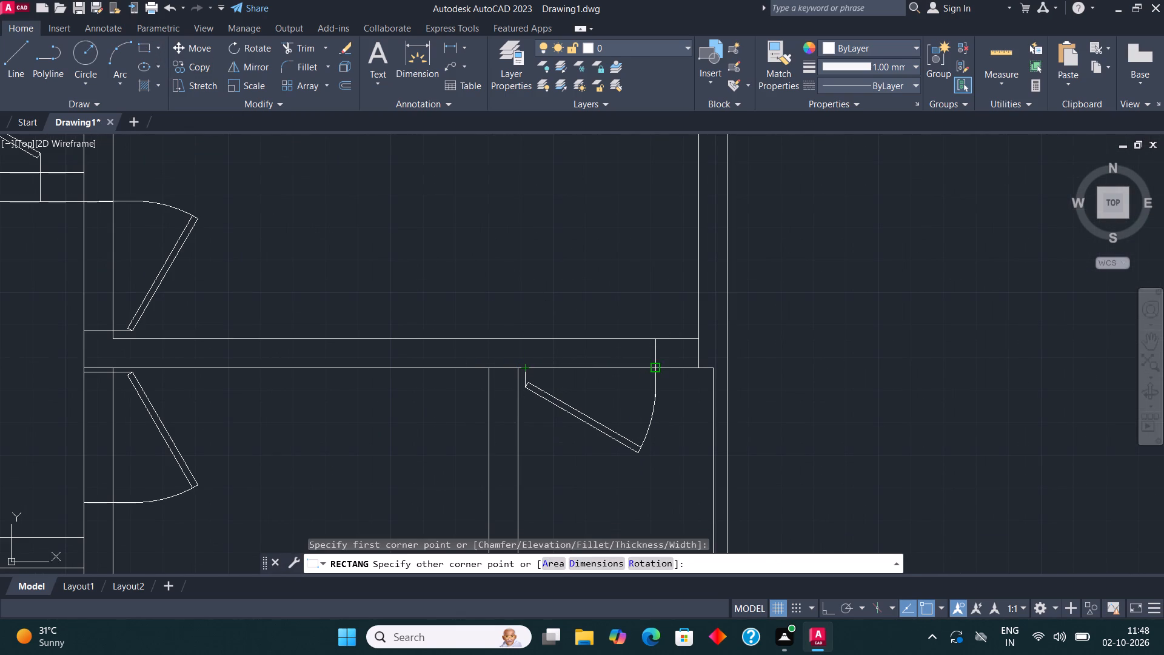
left_click(657, 341)
Draw a rectangle across the long horizontal wall below the right-hand rooms, spanning the width of the door there.
scroll(649, 225, "down", 3)
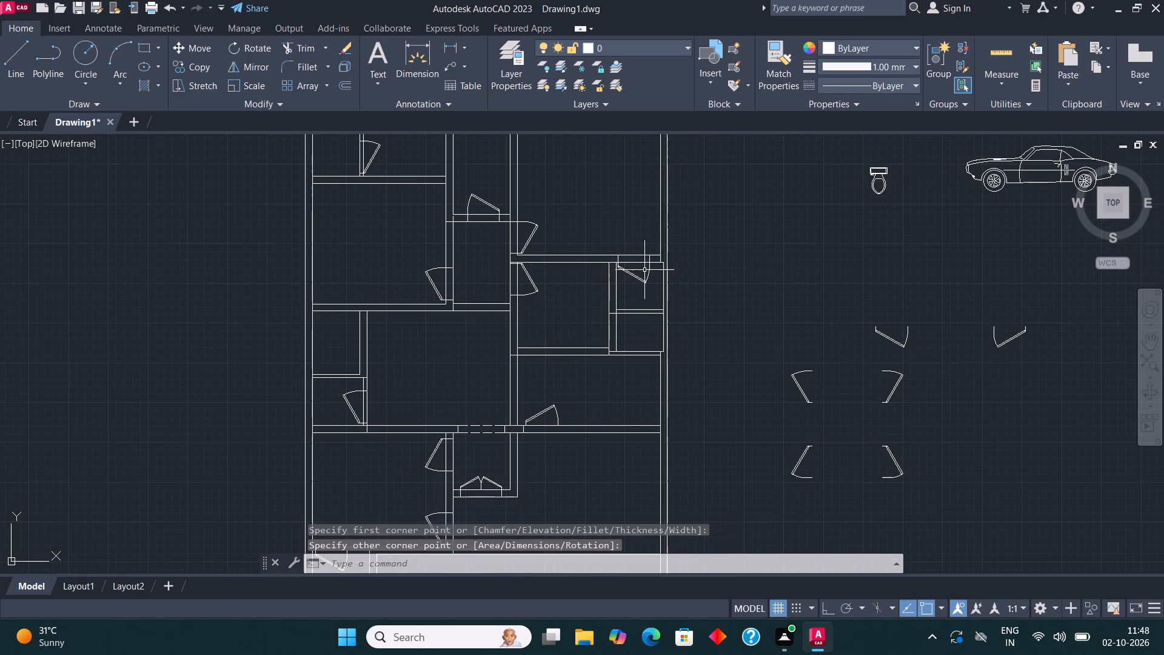
scroll(547, 426, "up", 3)
left_click(138, 42)
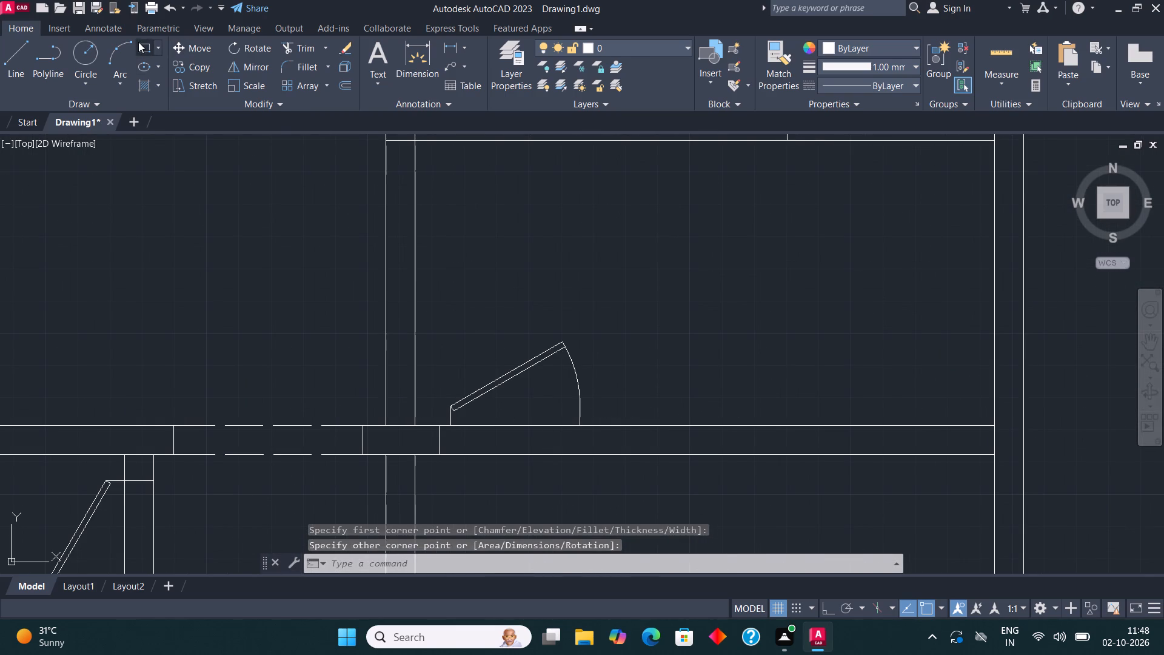
left_click(449, 424)
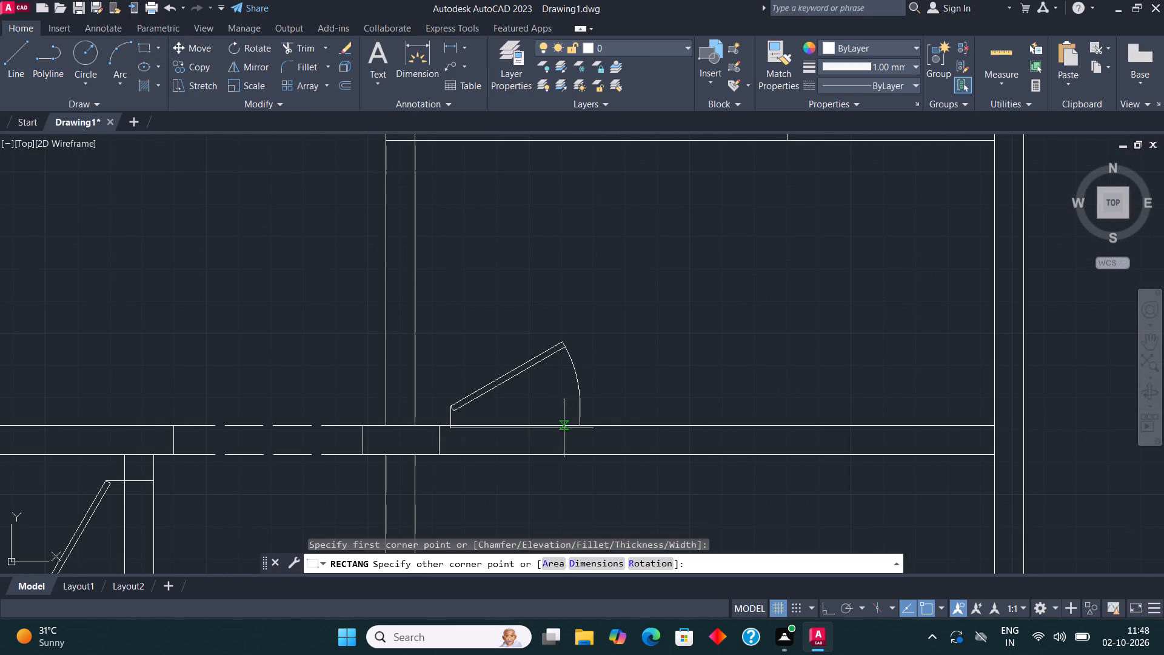
left_click(580, 452)
Trim the partition wall lines inside the door opening of the small top-left room.
scroll(596, 355, "down", 2)
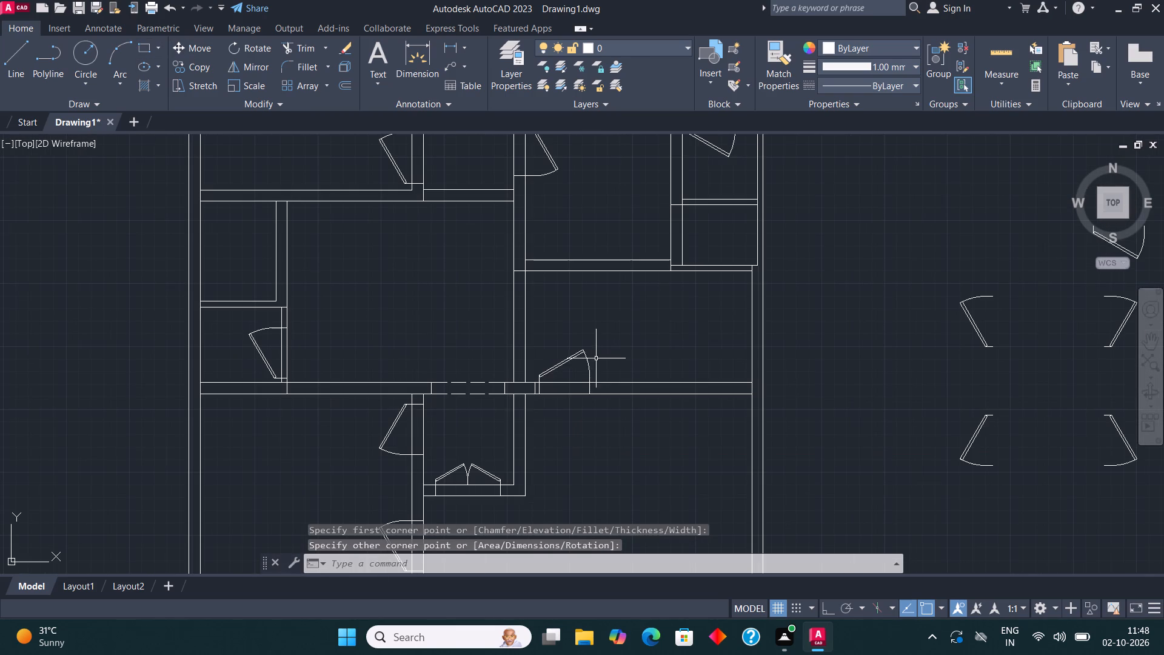
scroll(513, 286, "down", 2)
scroll(512, 391, "up", 1)
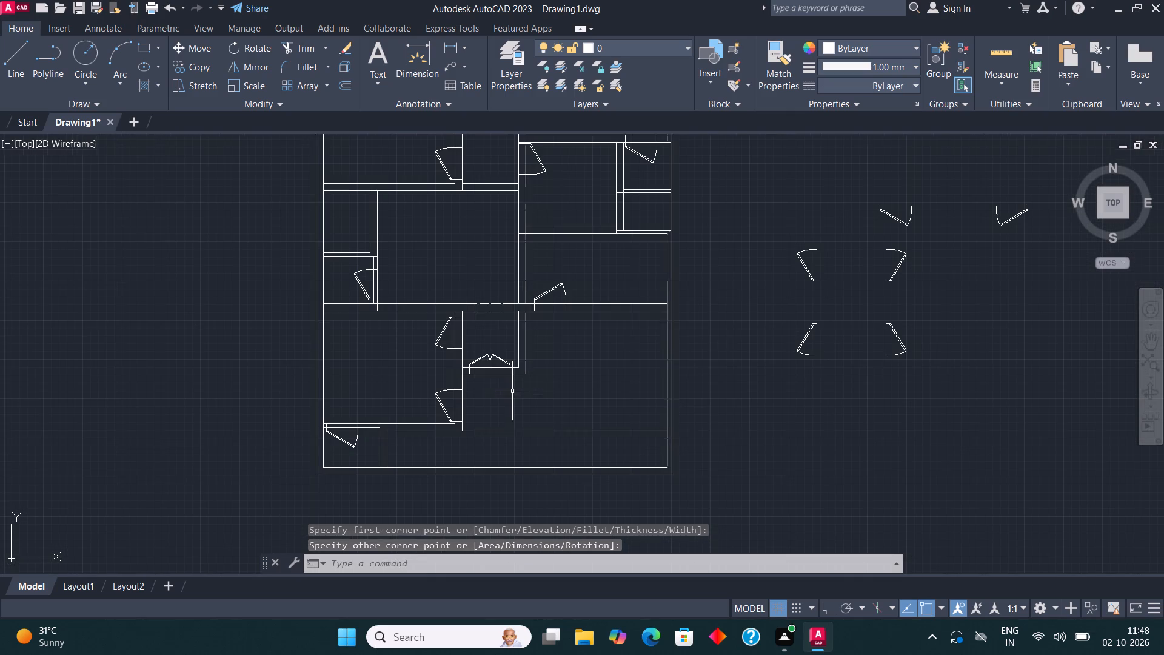
scroll(513, 351, "down", 1)
middle_click_drag(562, 238, 562, 292)
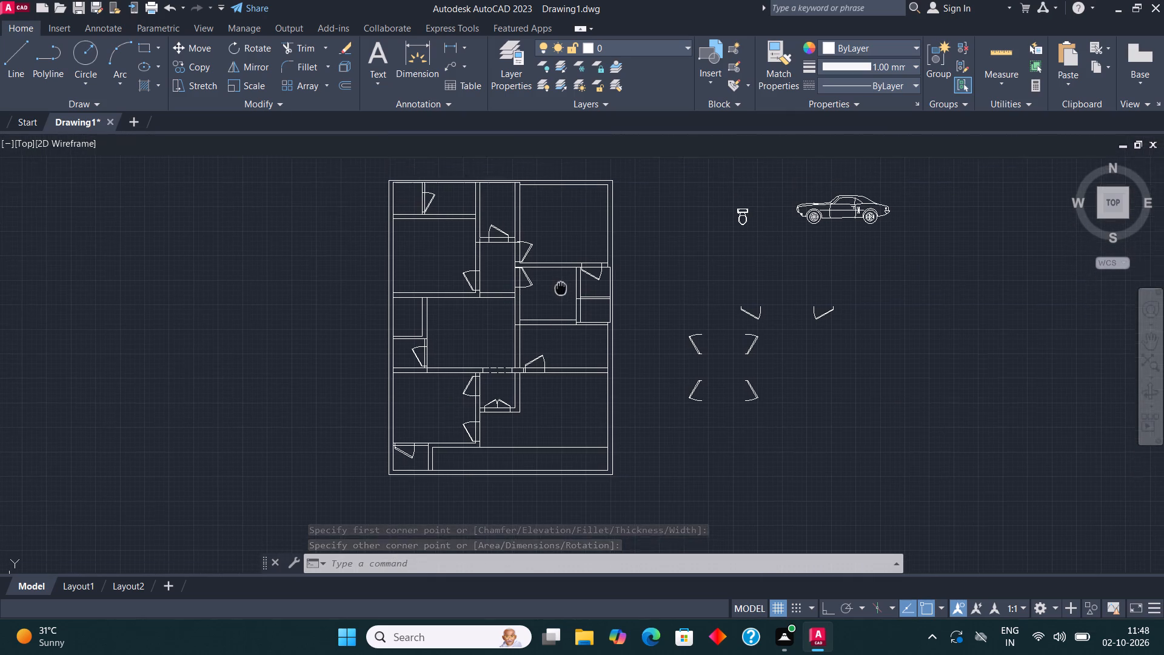
middle_click_drag(562, 292, 581, 349)
scroll(461, 259, "up", 4)
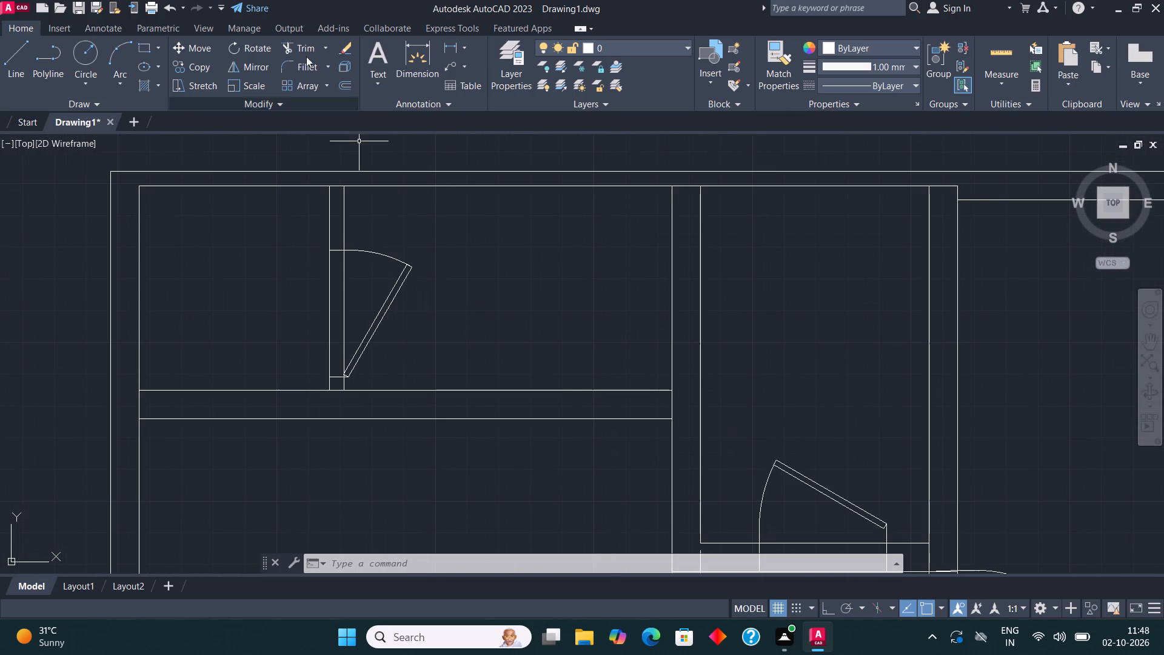
left_click(304, 42)
left_click(352, 285)
left_click(295, 284)
Trim both bottom wall lines inside the door opening of the narrow top-middle room.
scroll(303, 257, "down", 2)
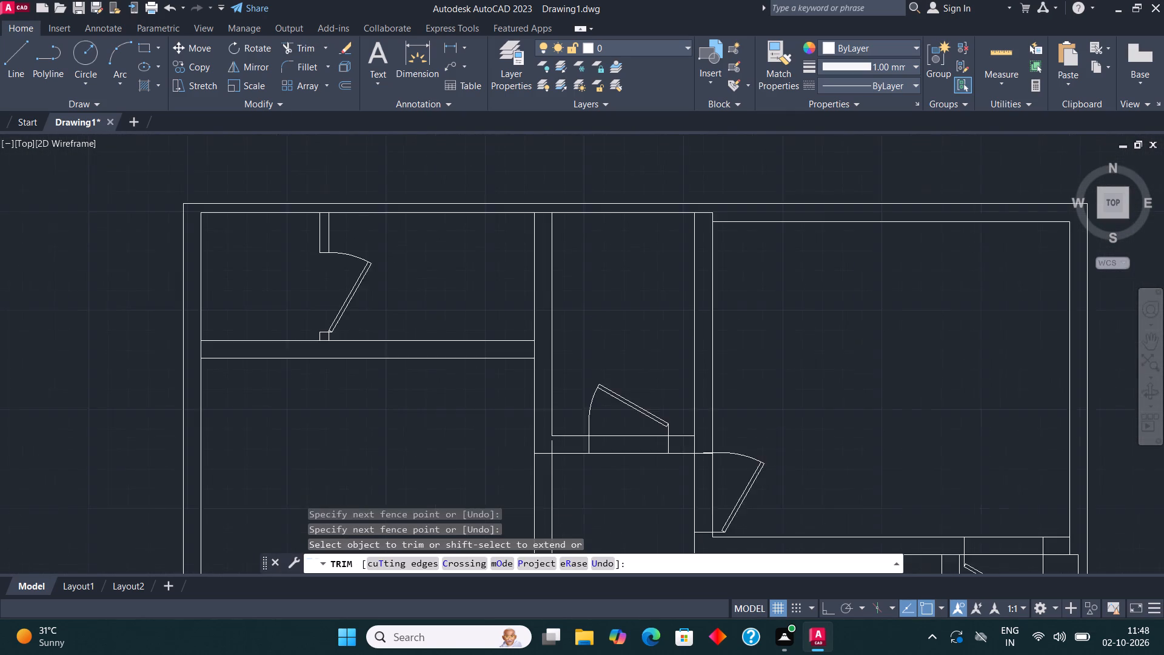
scroll(506, 385, "up", 2)
left_click(500, 344)
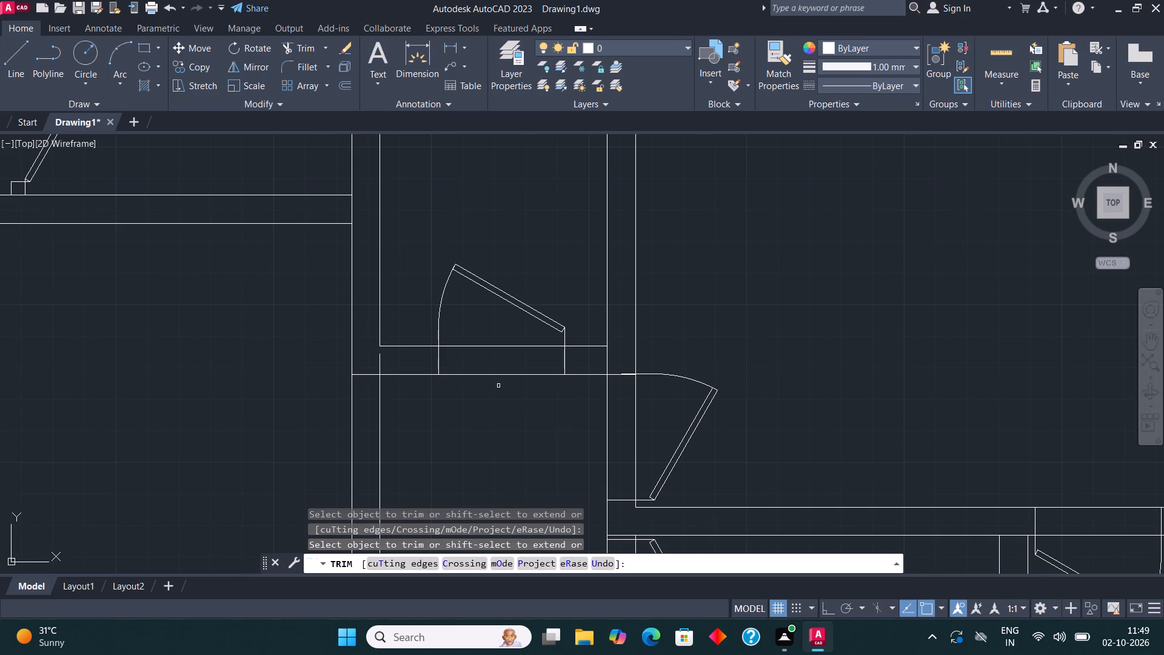
left_click(498, 386)
left_click(491, 333)
Trim the wall lines inside the top-right room's door opening and the stray line segment at its upper jamb.
left_click(644, 415)
left_click(559, 420)
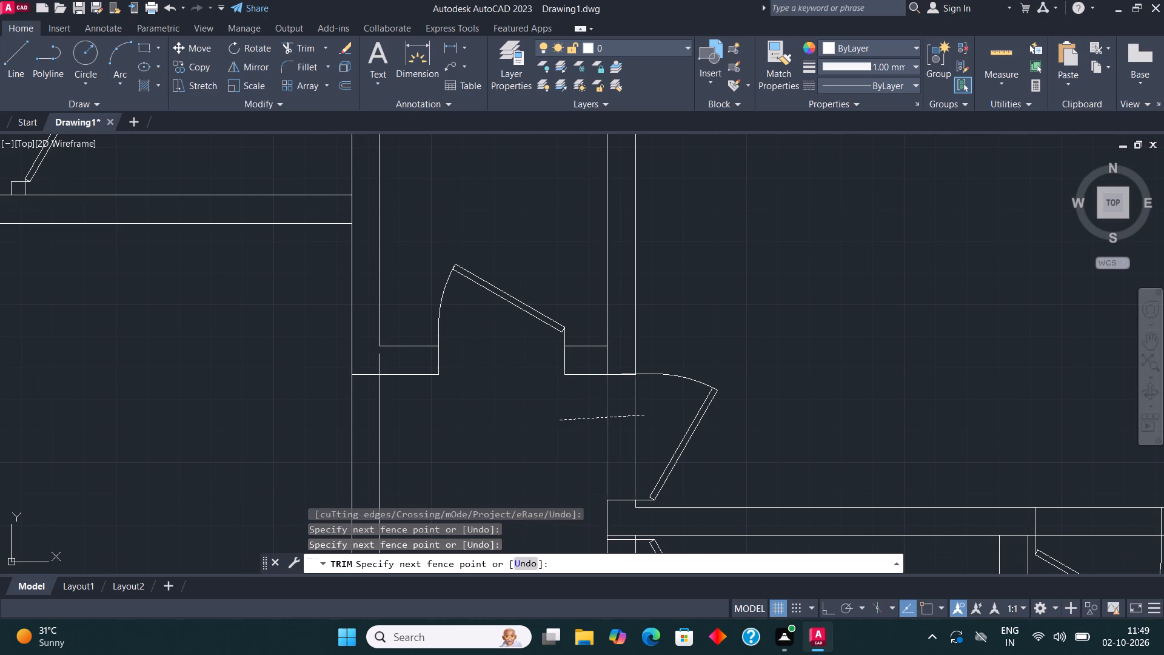
scroll(615, 378, "up", 4)
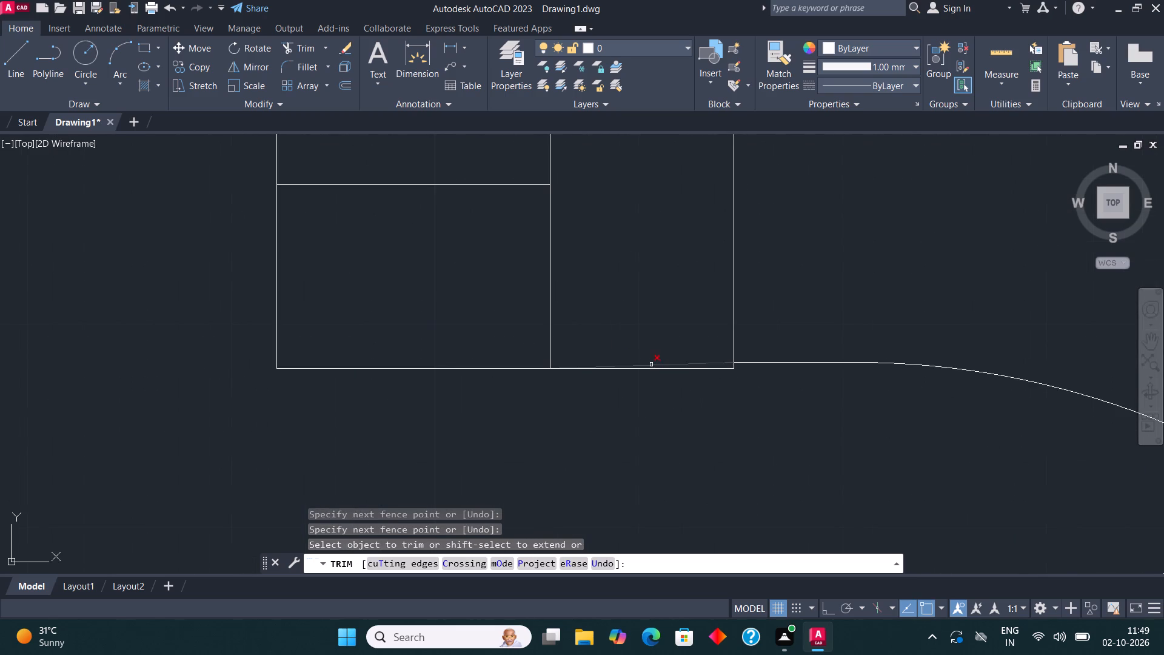
left_click(653, 365)
Trim the wall lines inside the two door openings facing each other across the lower part of the central passage.
scroll(634, 275, "down", 5)
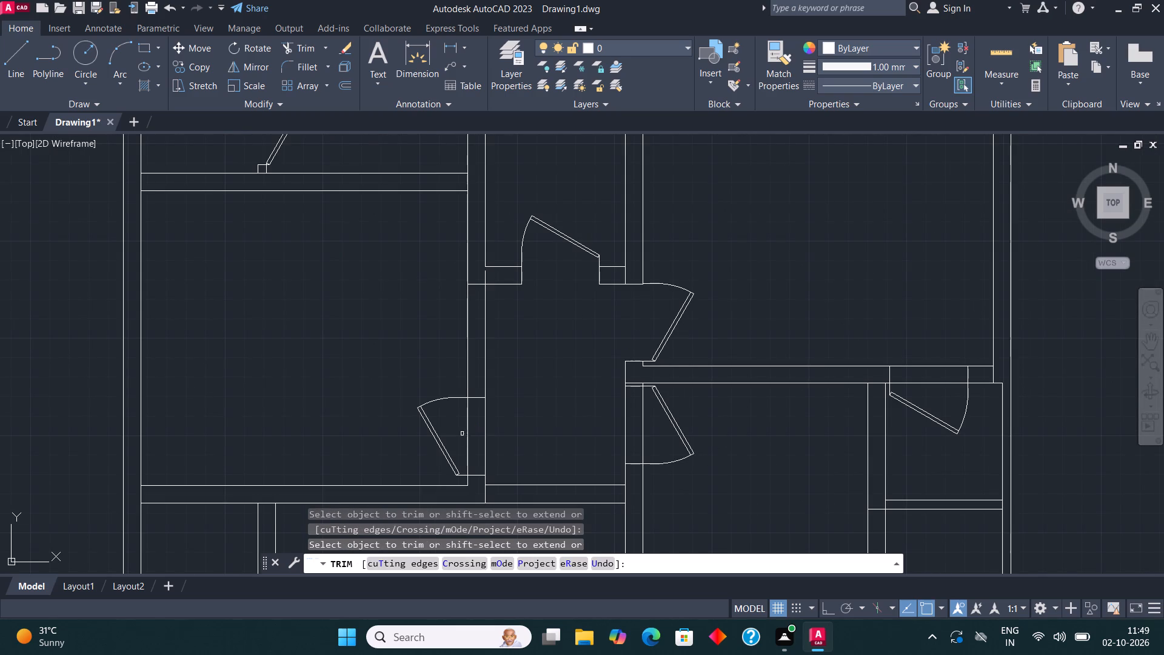
left_click(462, 434)
left_click(532, 425)
left_click(660, 425)
left_click(601, 425)
Trim the right wall lines inside the door opening of the small middle-left room.
scroll(596, 267, "down", 3)
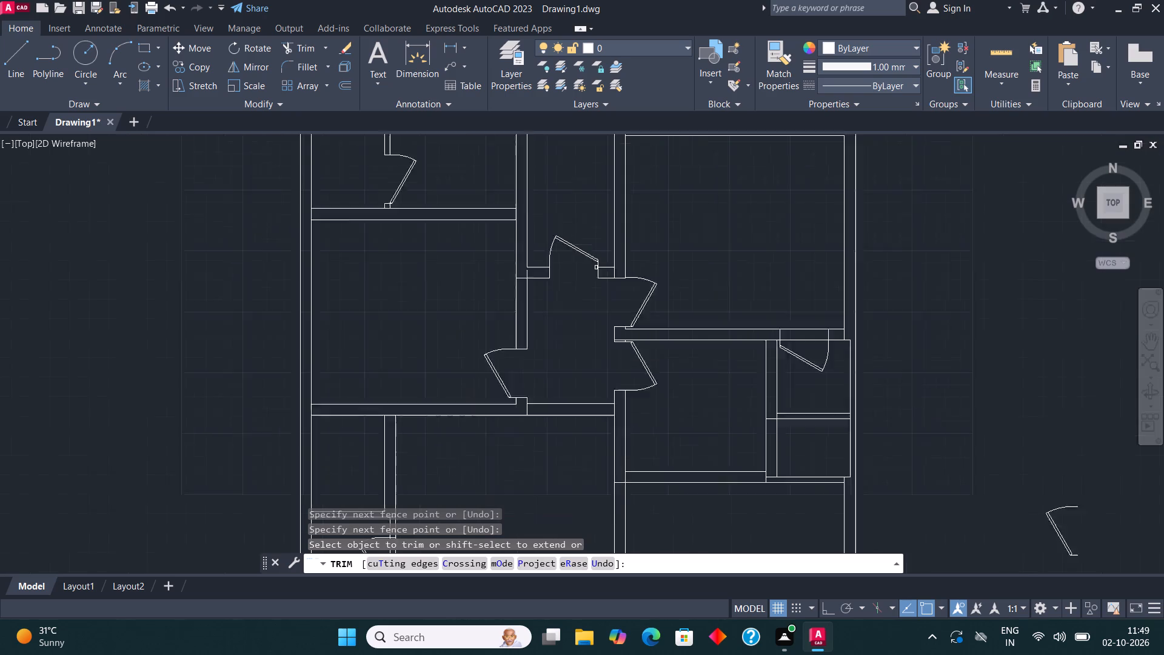
scroll(560, 400, "up", 3)
left_click(354, 331)
left_click(470, 321)
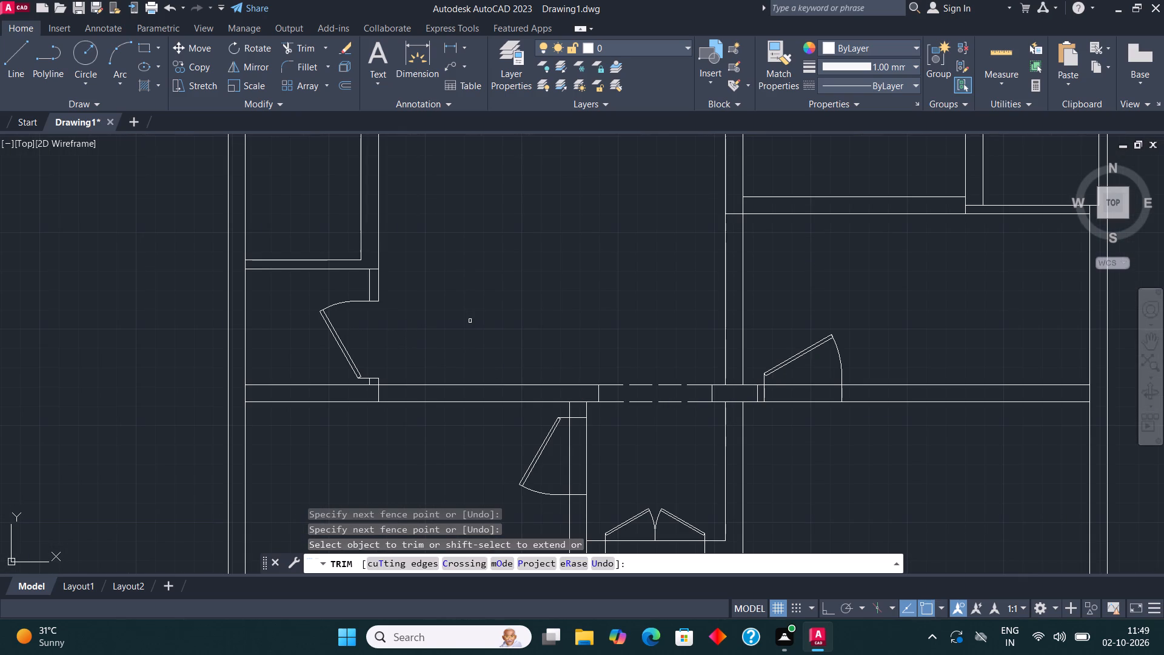
Trim the wall lines inside the lower-left room's upper door opening and the door opening in the middle-right room's bottom wall.
left_click(563, 456)
left_click(653, 446)
left_click(807, 375)
left_click(803, 418)
Trim both wall lines across the double-door opening at the bottom of the small lower-middle room.
scroll(649, 254, "down", 3)
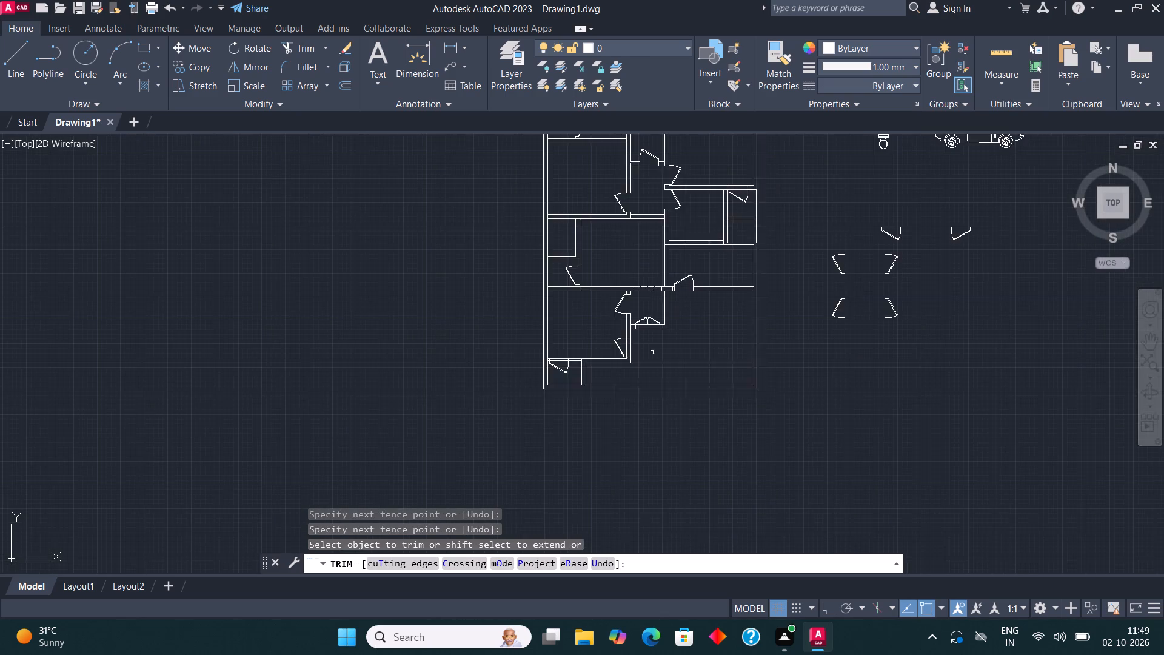
scroll(650, 354, "up", 3)
left_click(608, 230)
left_click(608, 280)
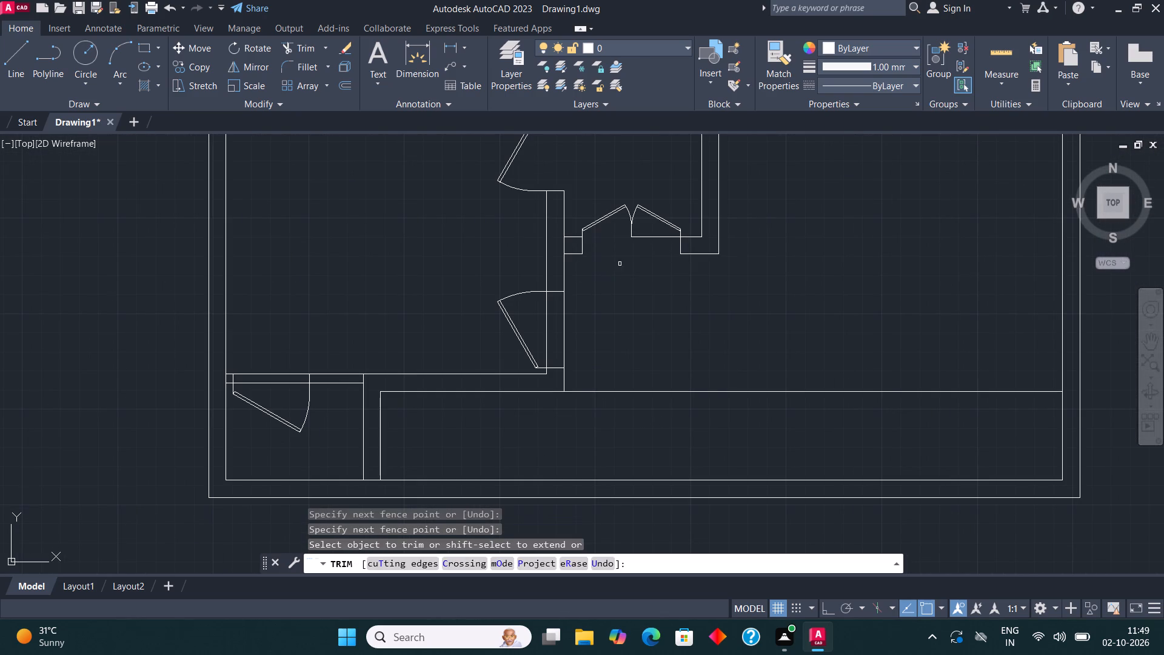
left_click(650, 231)
left_click(652, 271)
Trim the wall lines inside the lower-left room's lower right-hand door opening and the small bottom-left room's door opening.
left_click(537, 334)
left_click(598, 326)
left_click(290, 392)
left_click(287, 354)
Trim the top wall lines inside the door opening of the small room on the plan's right side.
scroll(386, 350, "down", 2)
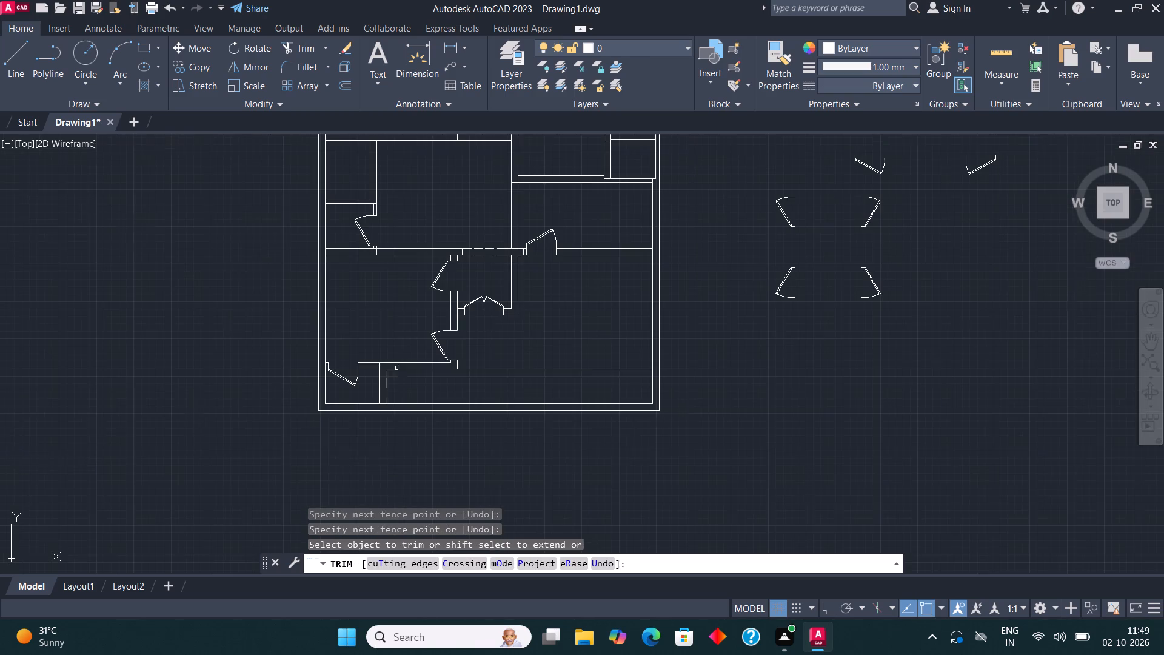
middle_click_drag(574, 273, 581, 354)
middle_click_drag(615, 158, 615, 165)
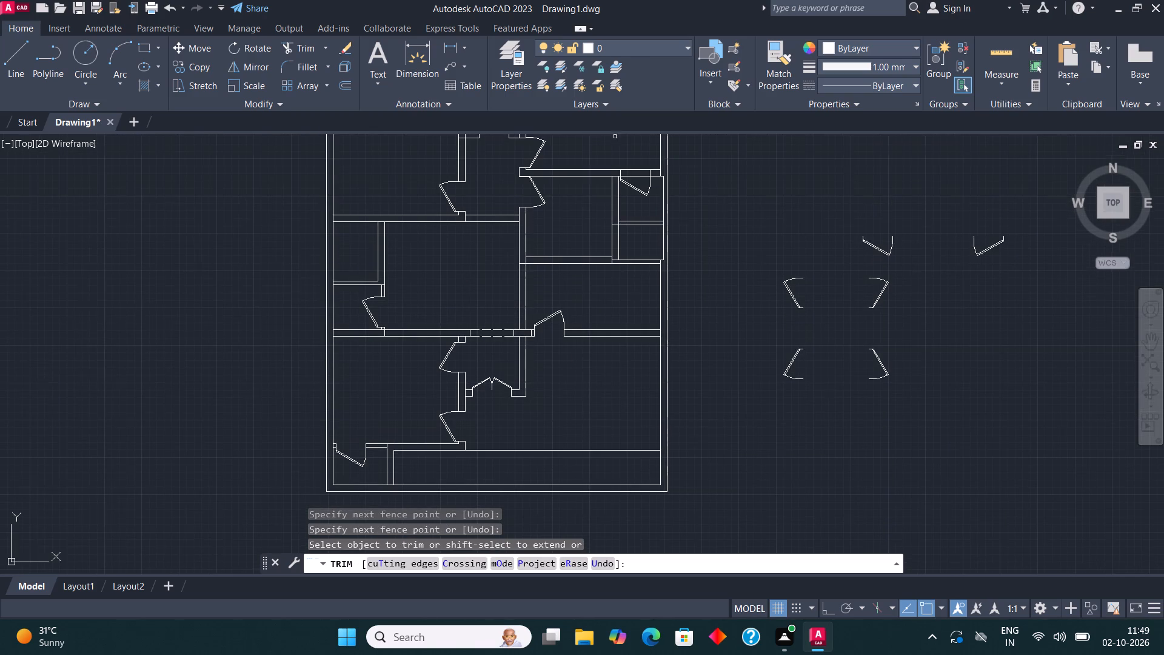
middle_click_drag(615, 165, 601, 277)
scroll(634, 278, "up", 2)
left_click(586, 349)
left_click_drag(595, 334, 595, 327)
left_click(587, 265)
scroll(581, 258, "down", 4)
key("Escape")
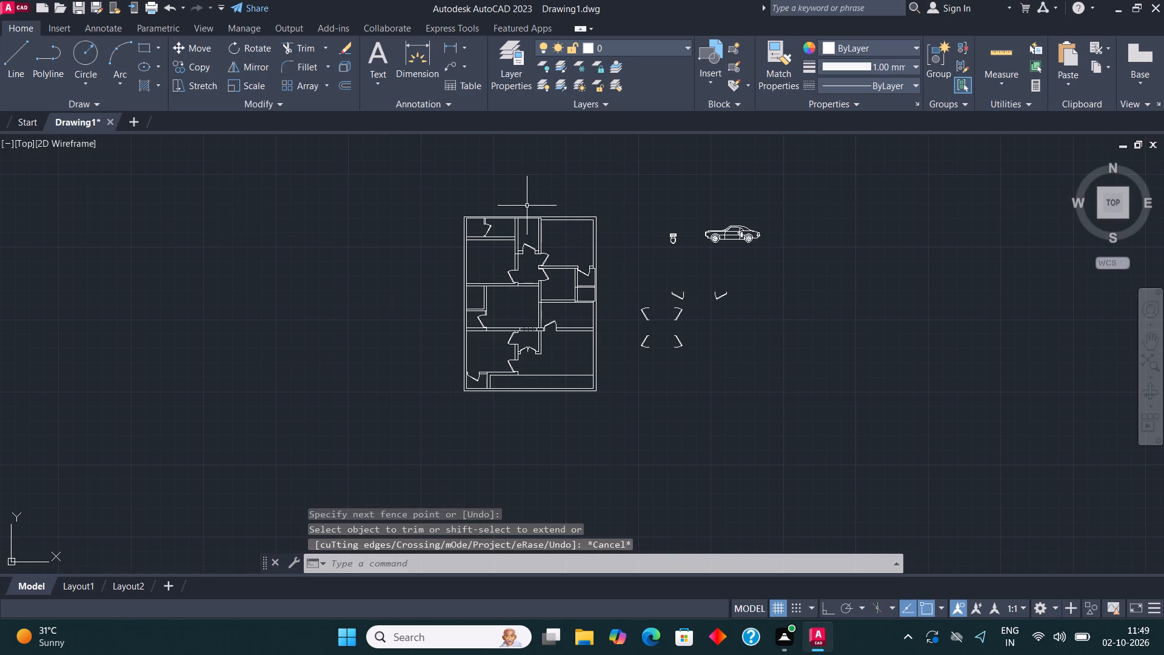
Make the ISO dash linetype ACAD_ISO02W100 the current linetype.
middle_click_drag(475, 245, 581, 337)
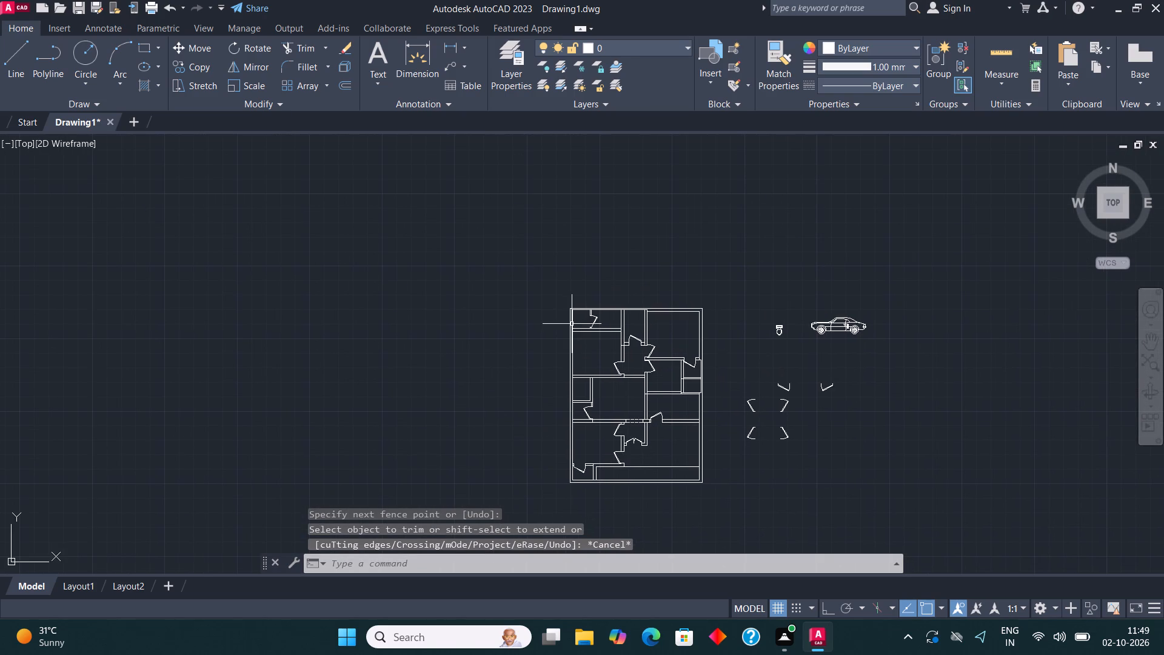
scroll(572, 324, "up", 1)
type("LI")
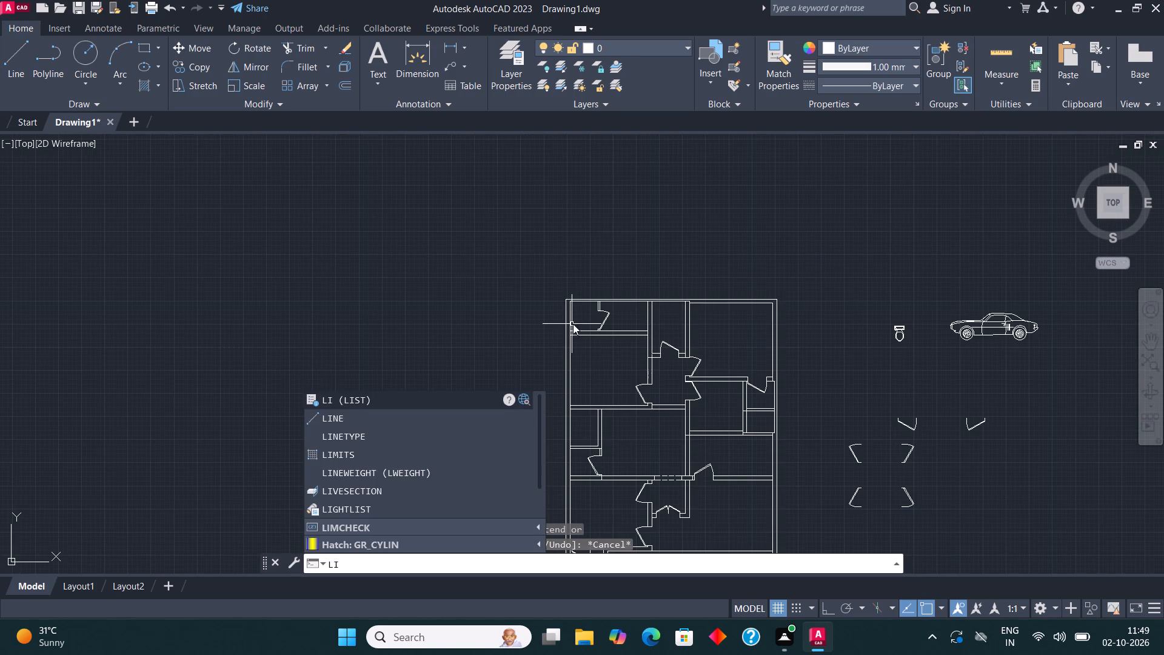
left_click(387, 434)
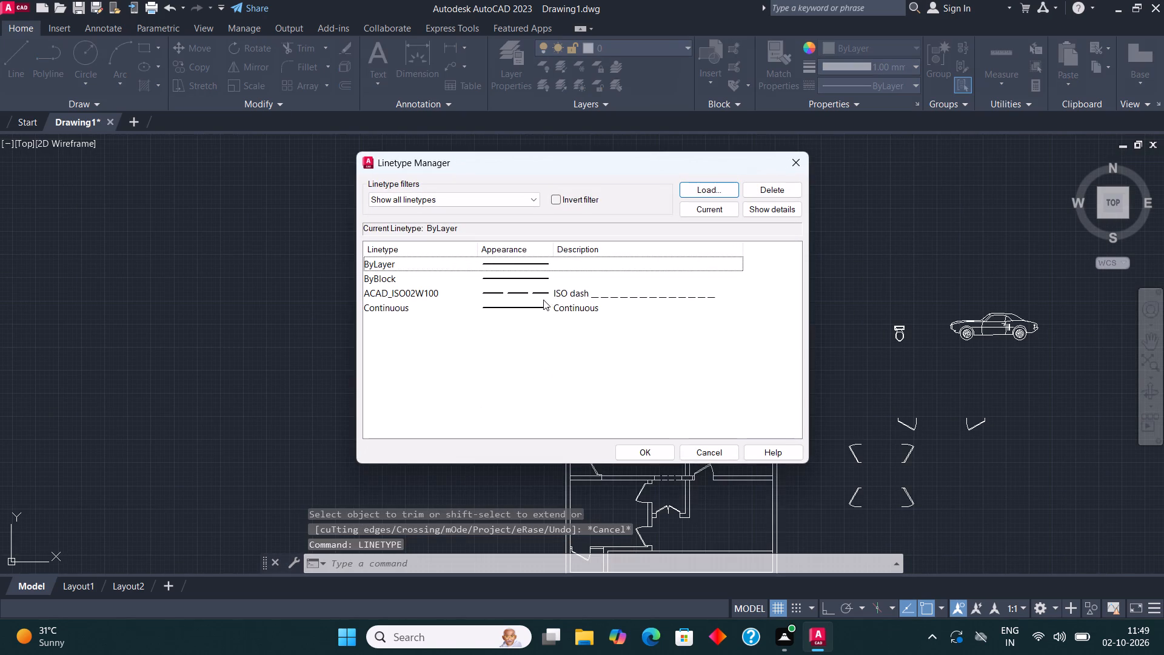
left_click(558, 292)
left_click(707, 209)
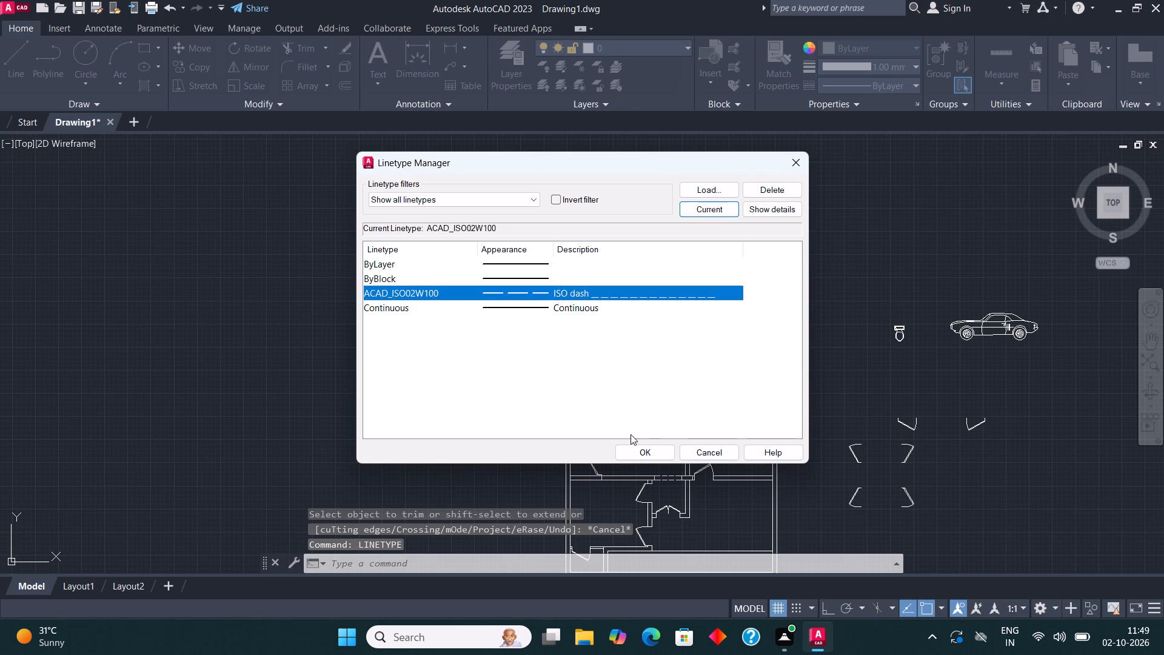
left_click(634, 452)
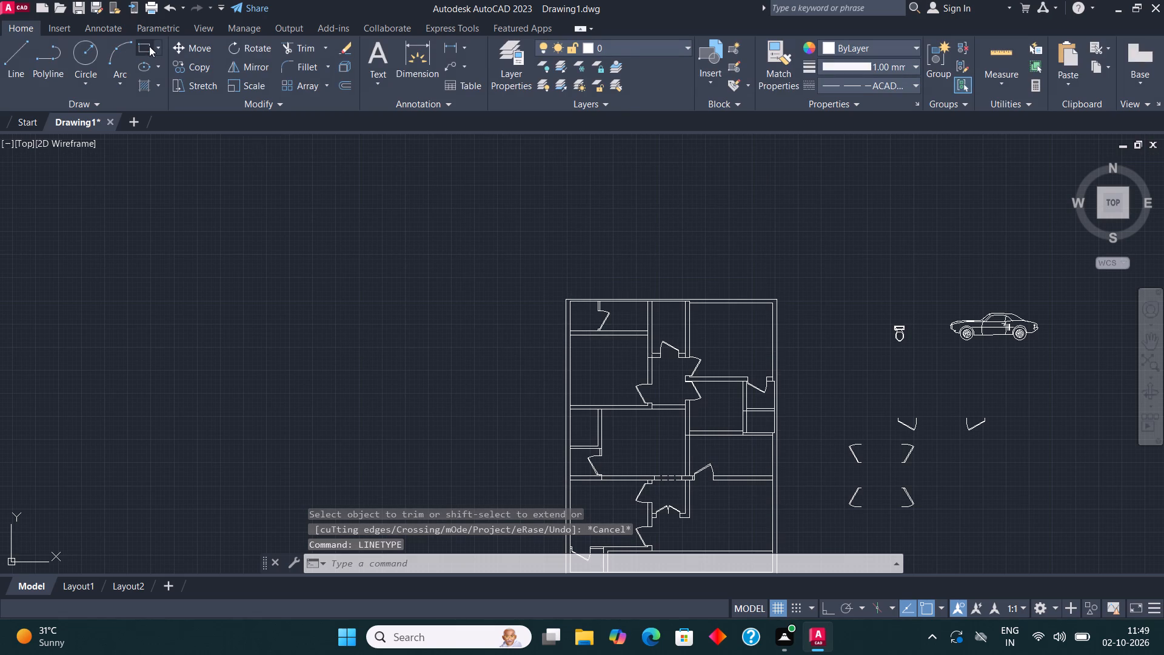
Draw a dashed rectangle filling the wall opening at the top-left room's door.
left_click(149, 46)
scroll(575, 305, "up", 3)
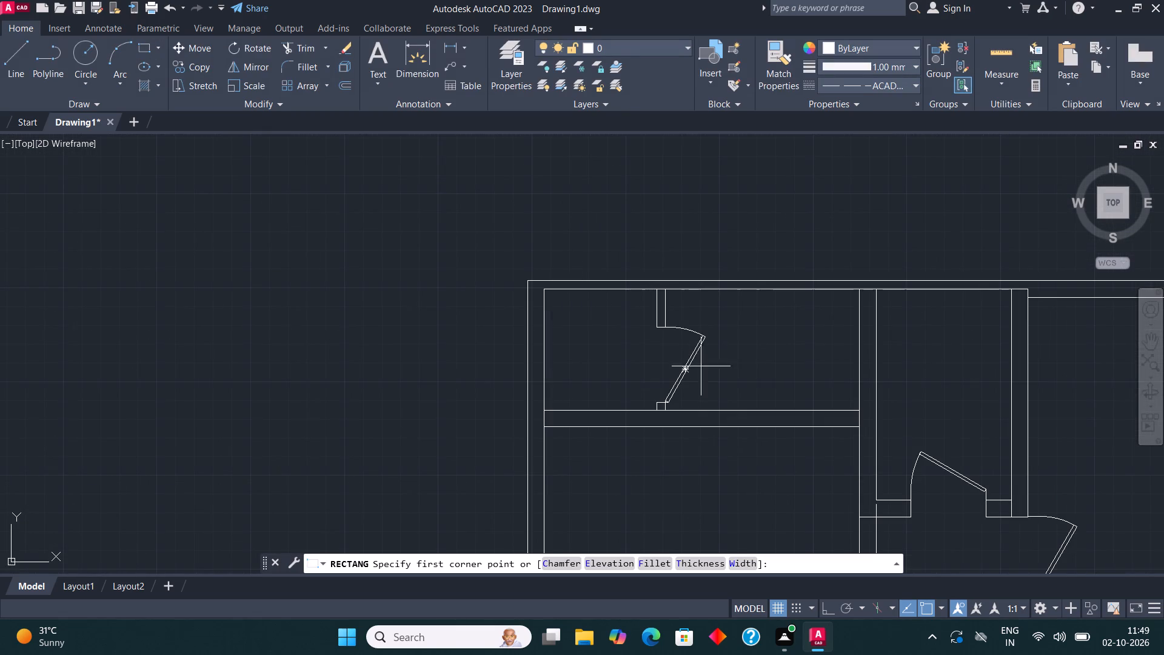
scroll(668, 393, "up", 2)
left_click(631, 414)
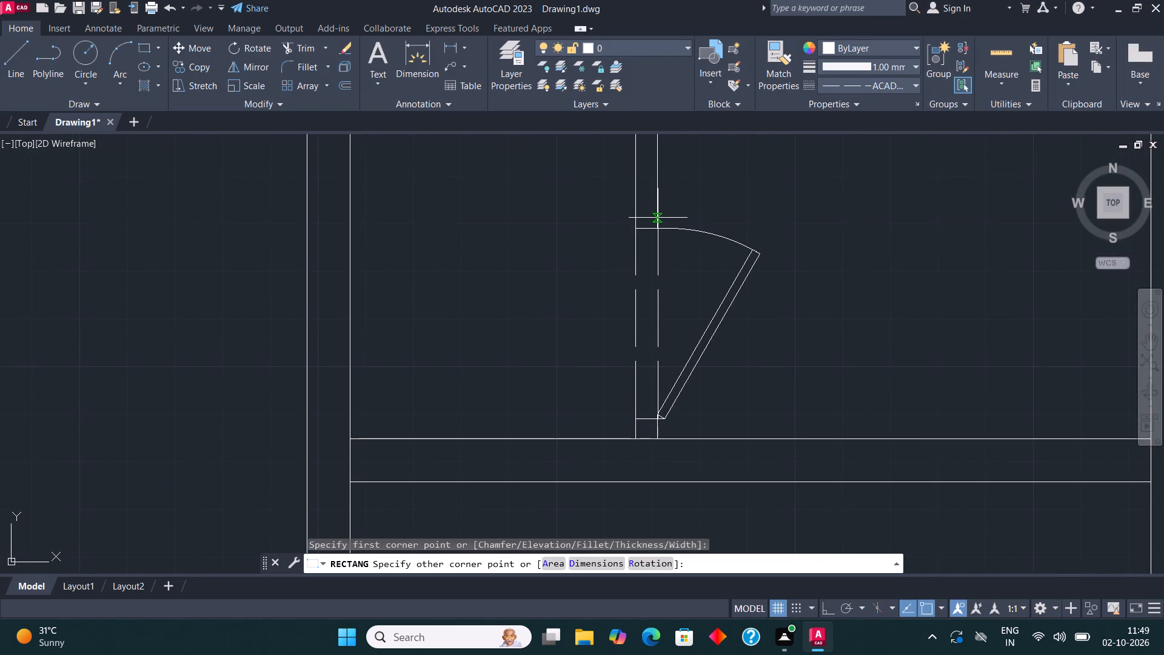
left_click(657, 226)
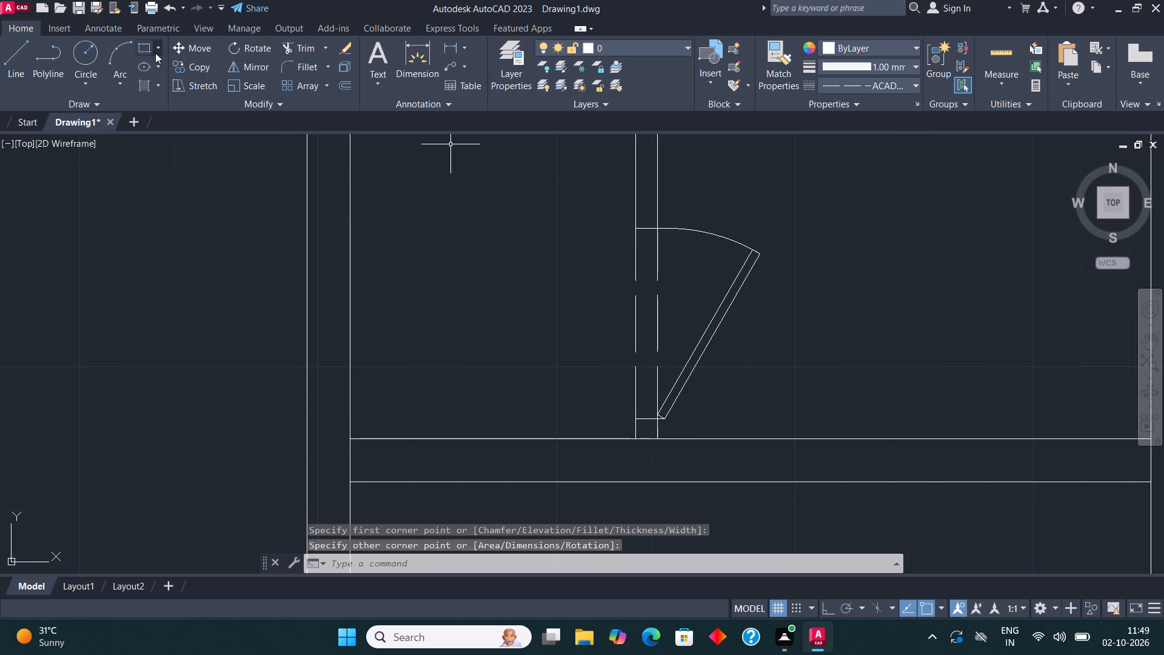
Draw a dashed rectangle filling the wall opening at the narrow top-middle room's bottom door.
left_click(146, 49)
scroll(193, 171, "down", 4)
scroll(374, 257, "up", 2)
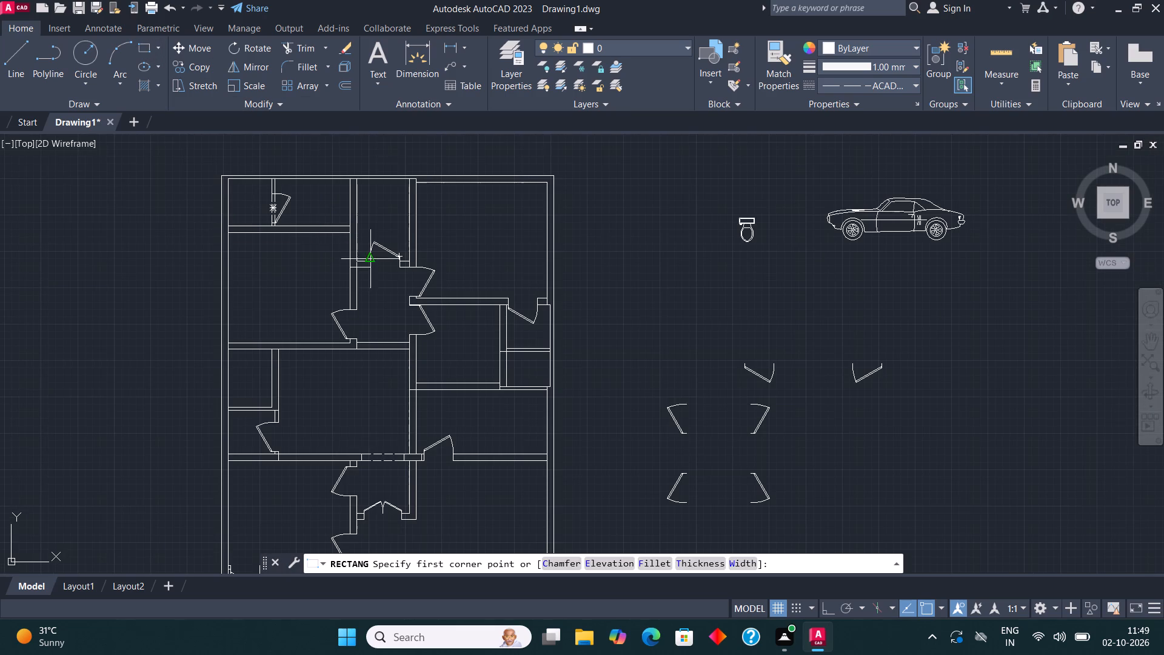
scroll(374, 257, "up", 2)
left_click(331, 329)
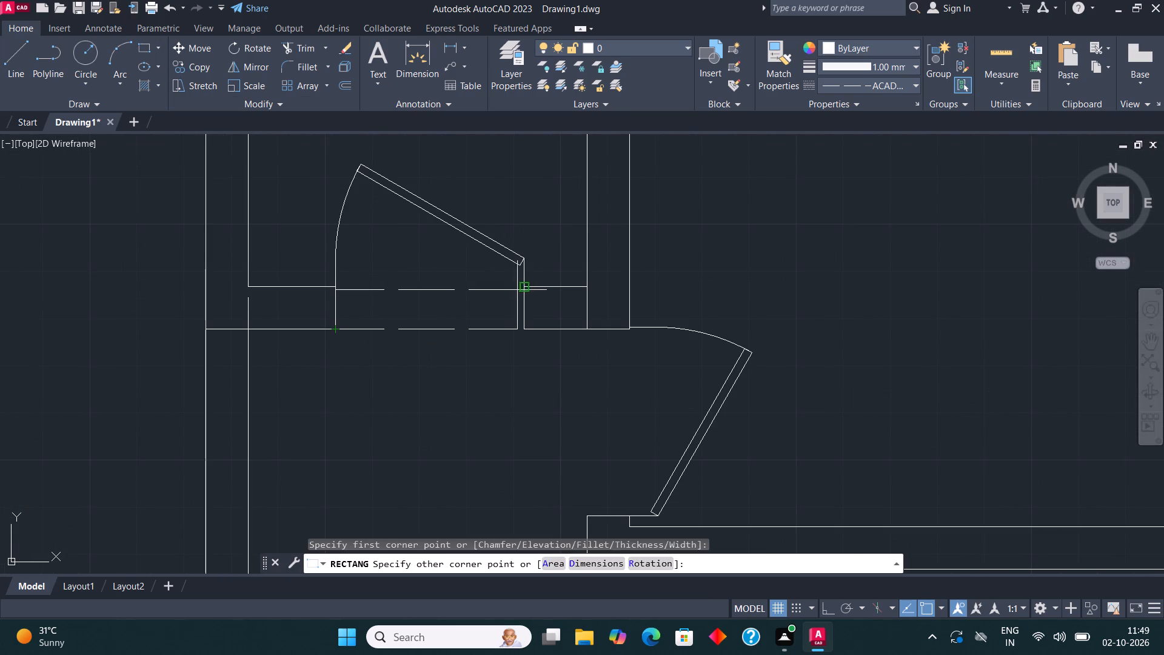
left_click(521, 290)
Draw a short line closing the gap in the wall line just below the narrow top-middle room's bottom-left corner.
left_click(13, 55)
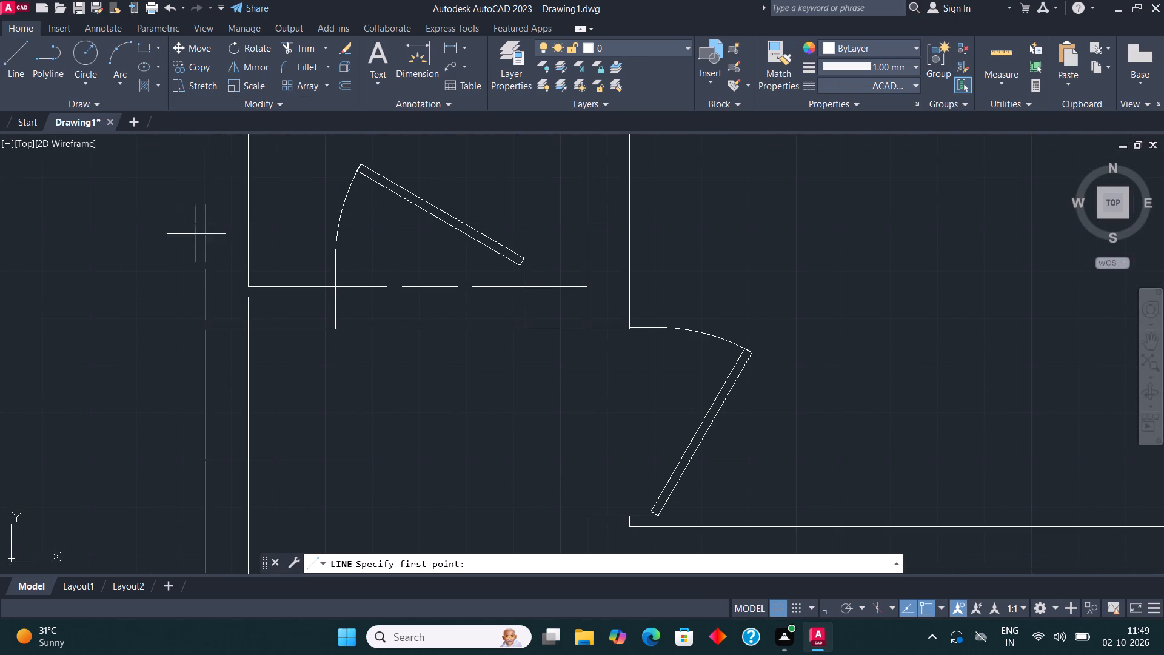
left_click(245, 290)
left_click(245, 303)
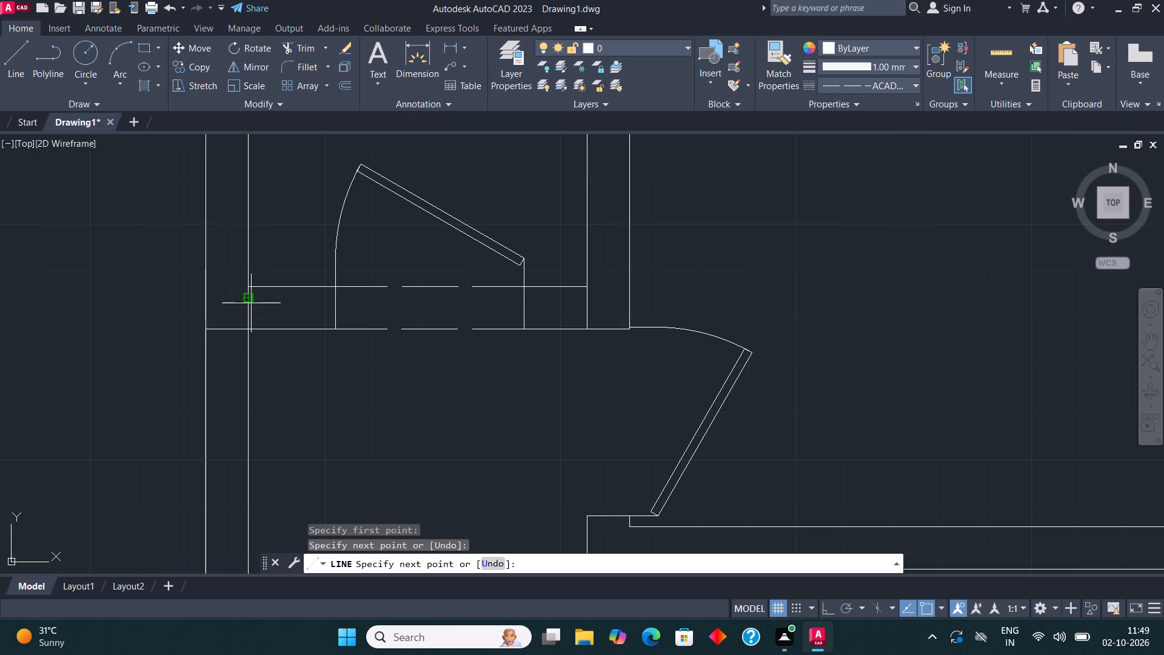
Draw a dashed rectangle filling the wall opening at the top-right room's door onto the central passage.
left_click(150, 45)
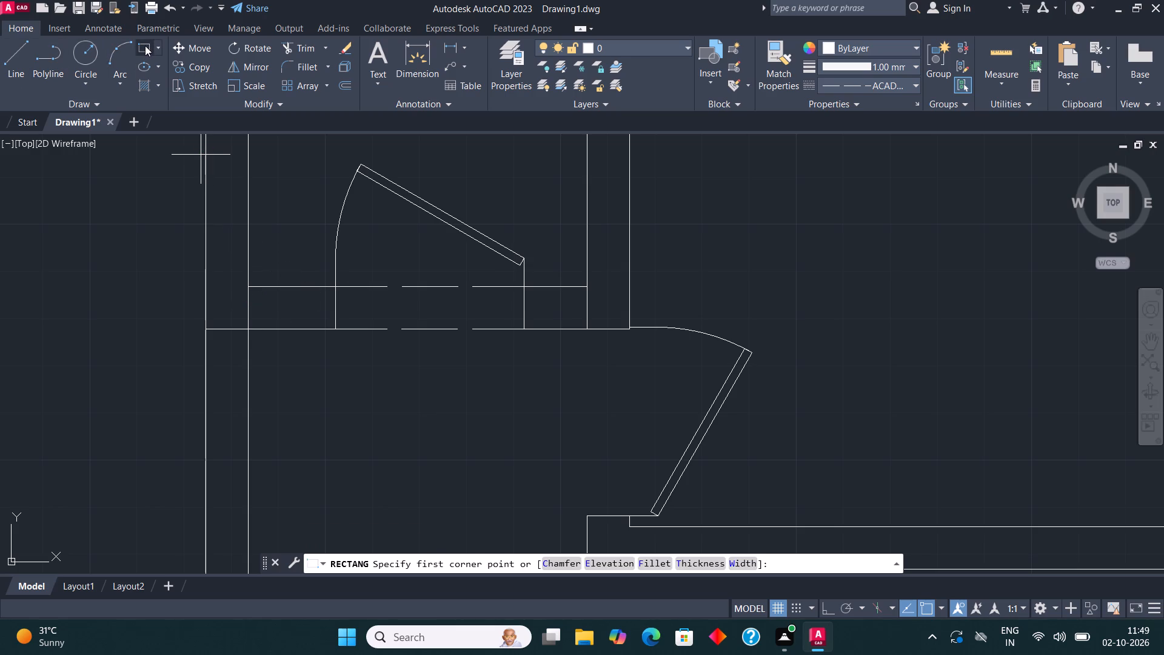
left_click(145, 45)
scroll(581, 323, "down", 1)
scroll(607, 447, "up", 1)
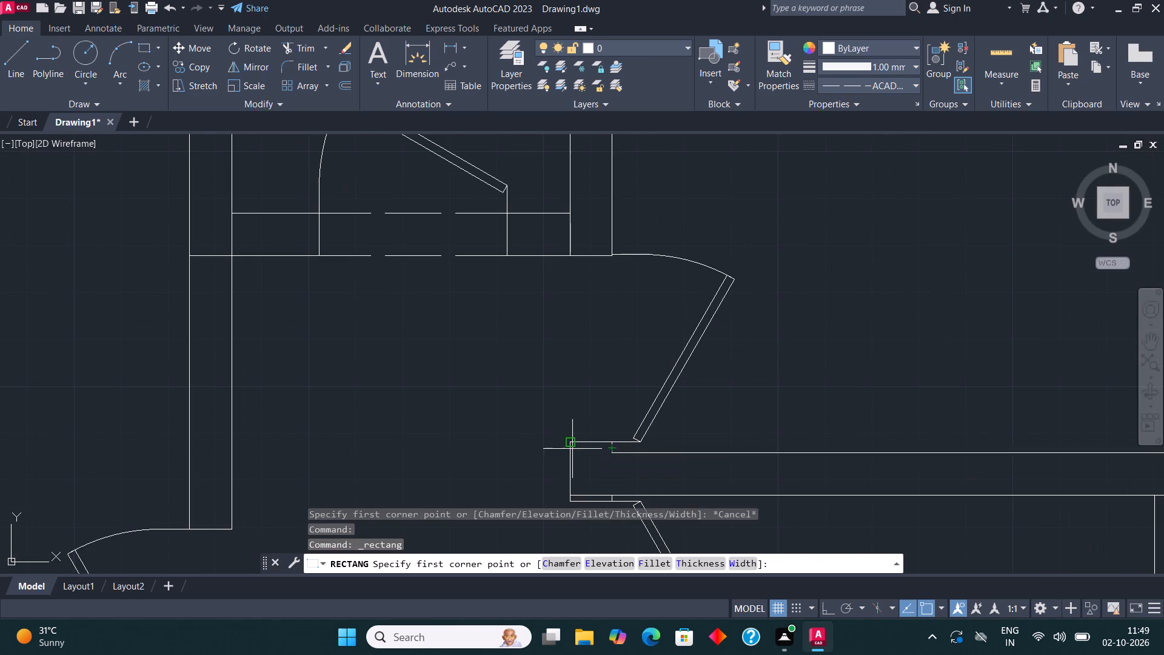
left_click(571, 443)
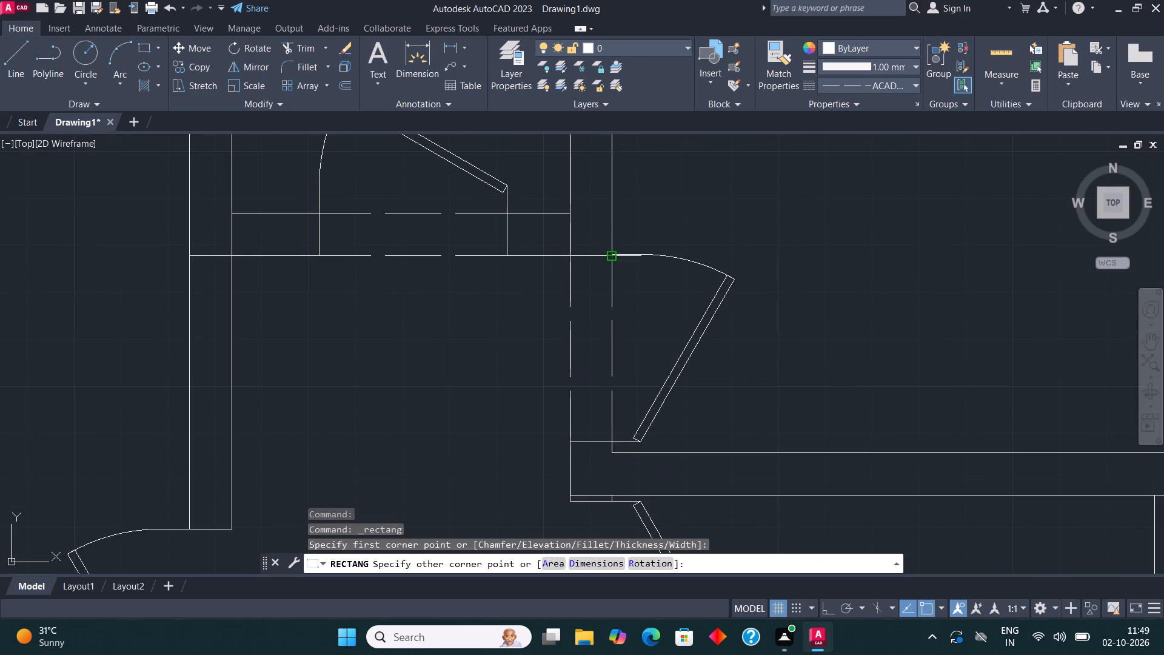
left_click(613, 254)
Draw dashed rectangles filling the two door openings that face each other across the lower part of the central passage.
left_click(149, 45)
scroll(418, 183, "down", 3)
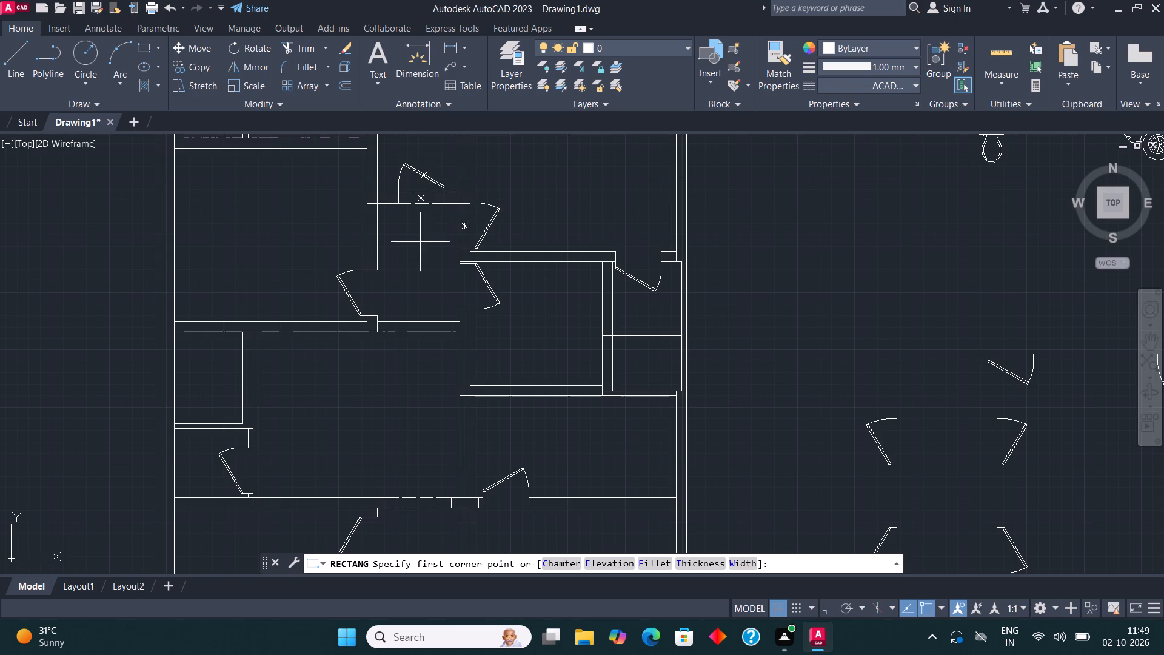
scroll(360, 282, "up", 2)
left_click(373, 250)
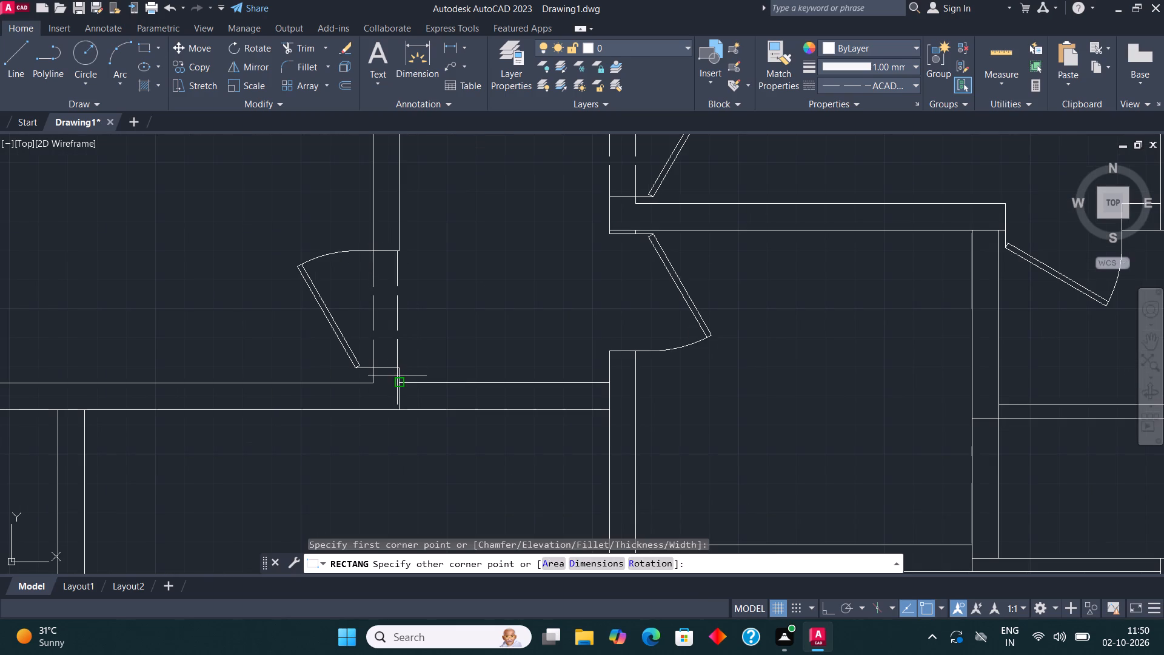
left_click(397, 364)
left_click(144, 52)
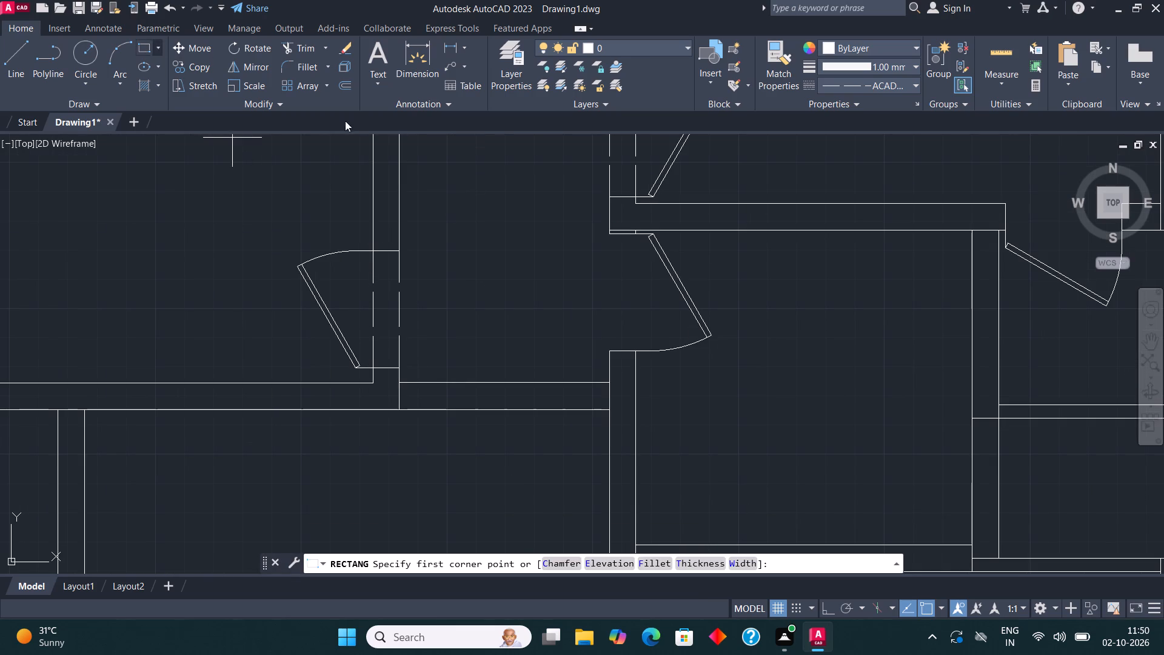
left_click(607, 237)
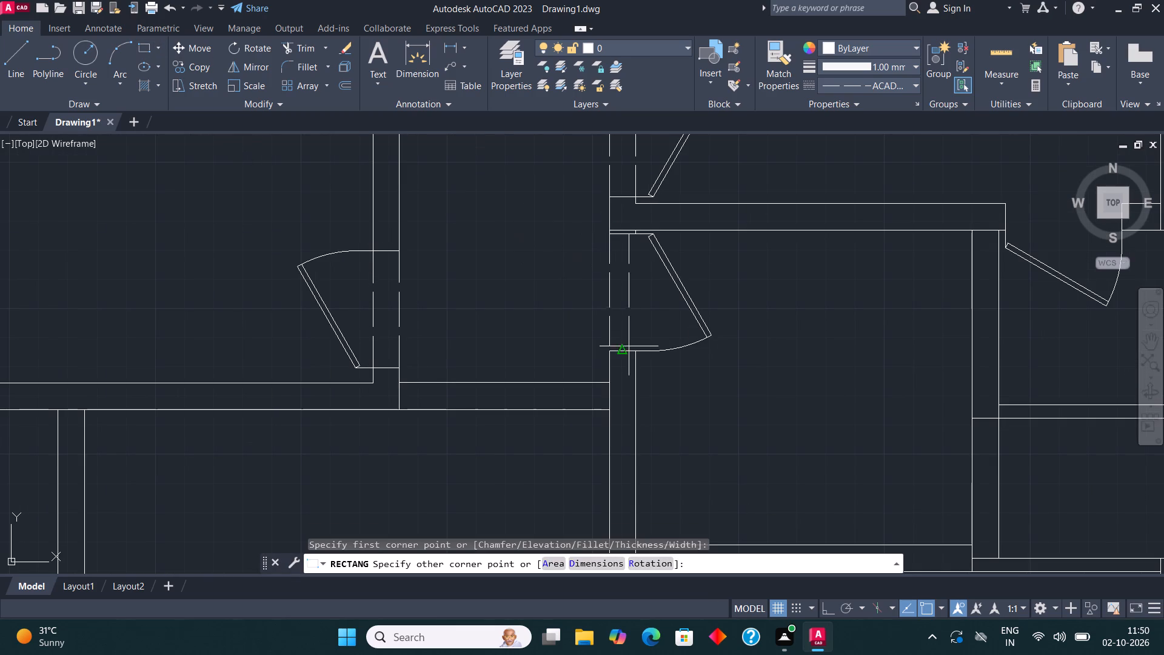
left_click(632, 352)
Draw a dashed rectangle filling the top-wall door opening of the small room on the plan's right side.
left_click(145, 46)
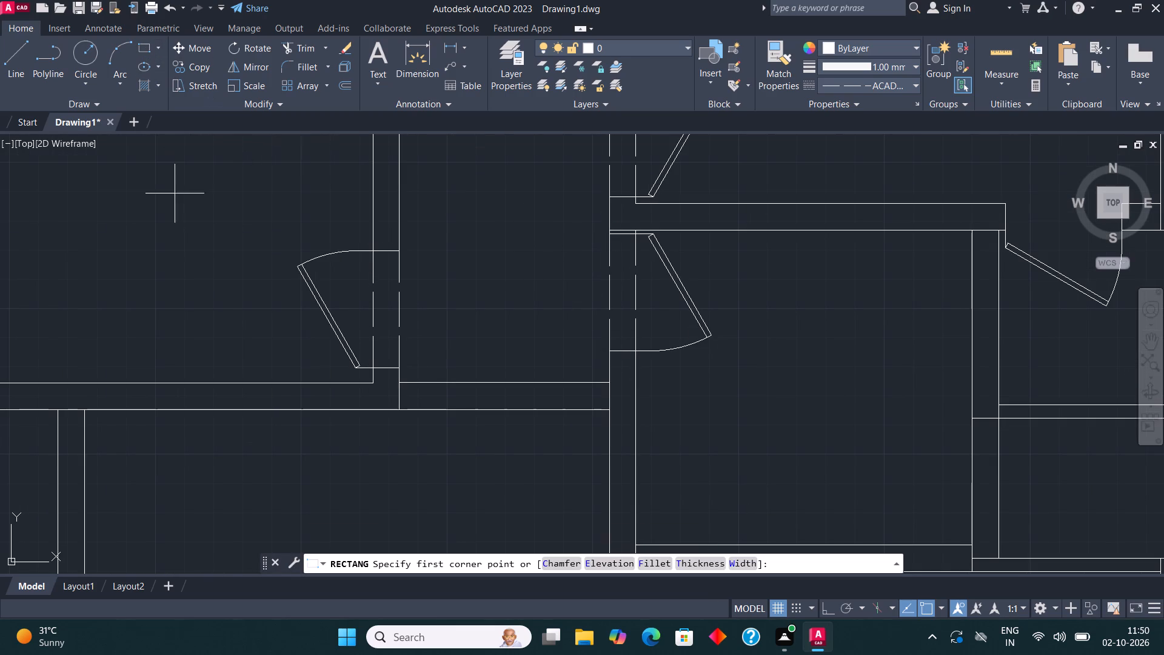
scroll(182, 312, "down", 2)
scroll(518, 295, "up", 3)
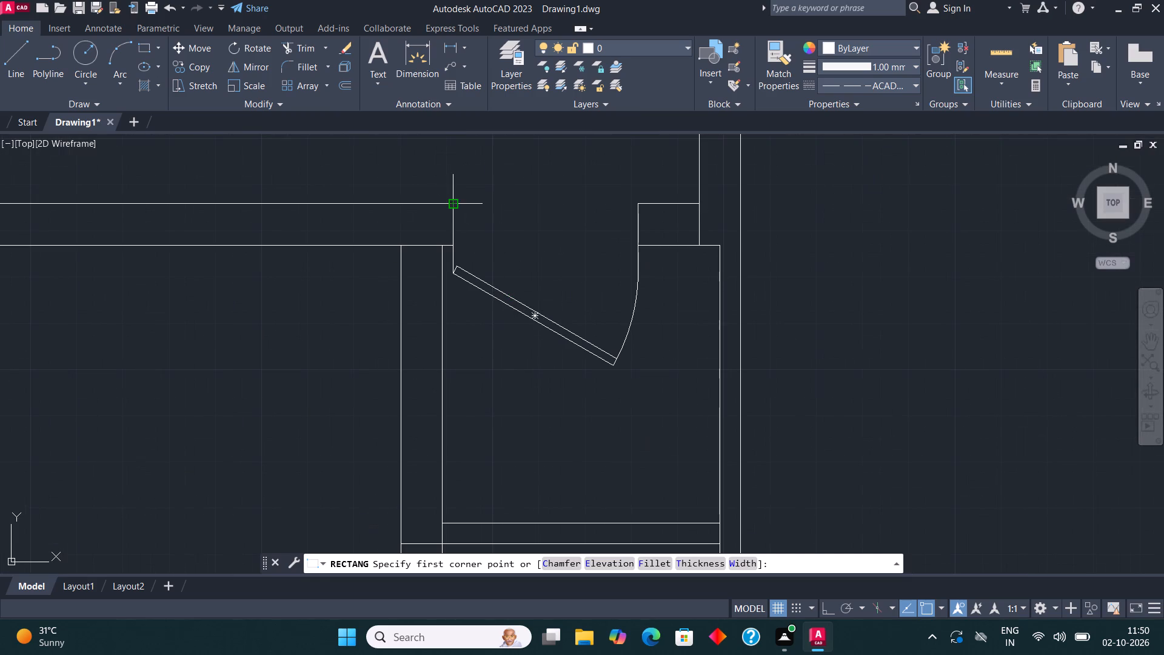
left_click(450, 203)
left_click(638, 246)
Draw a dashed rectangle filling the right-wall door opening of the small middle-left room.
scroll(604, 272, "down", 2)
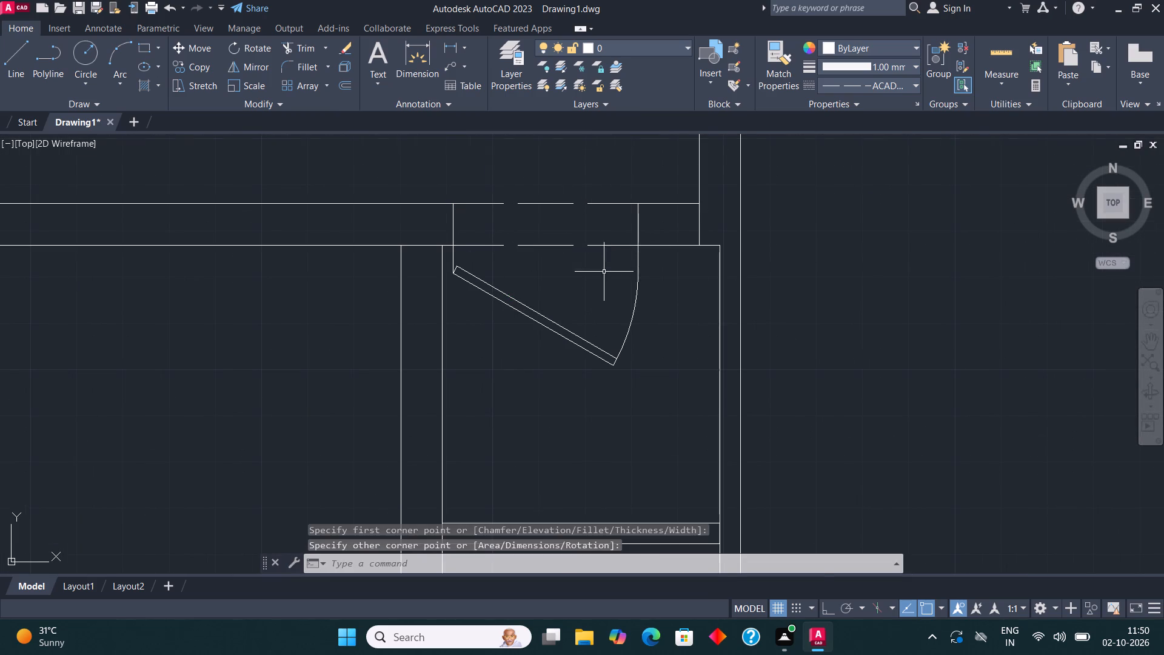
scroll(604, 277, "down", 1)
scroll(450, 351, "down", 2)
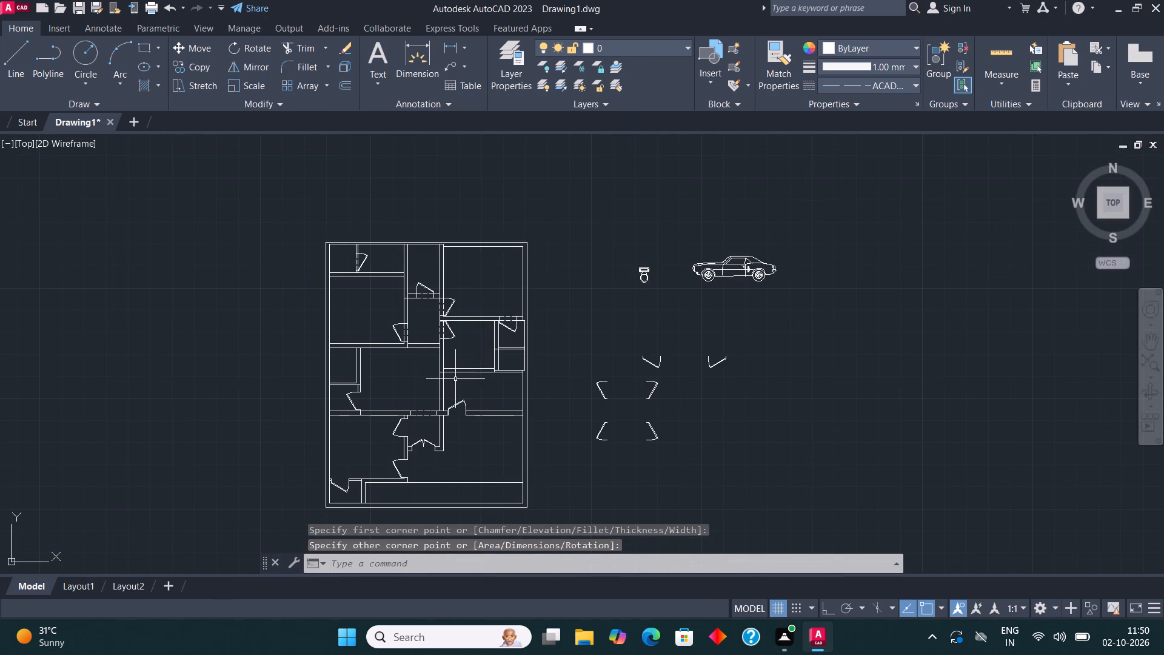
scroll(426, 411, "up", 1)
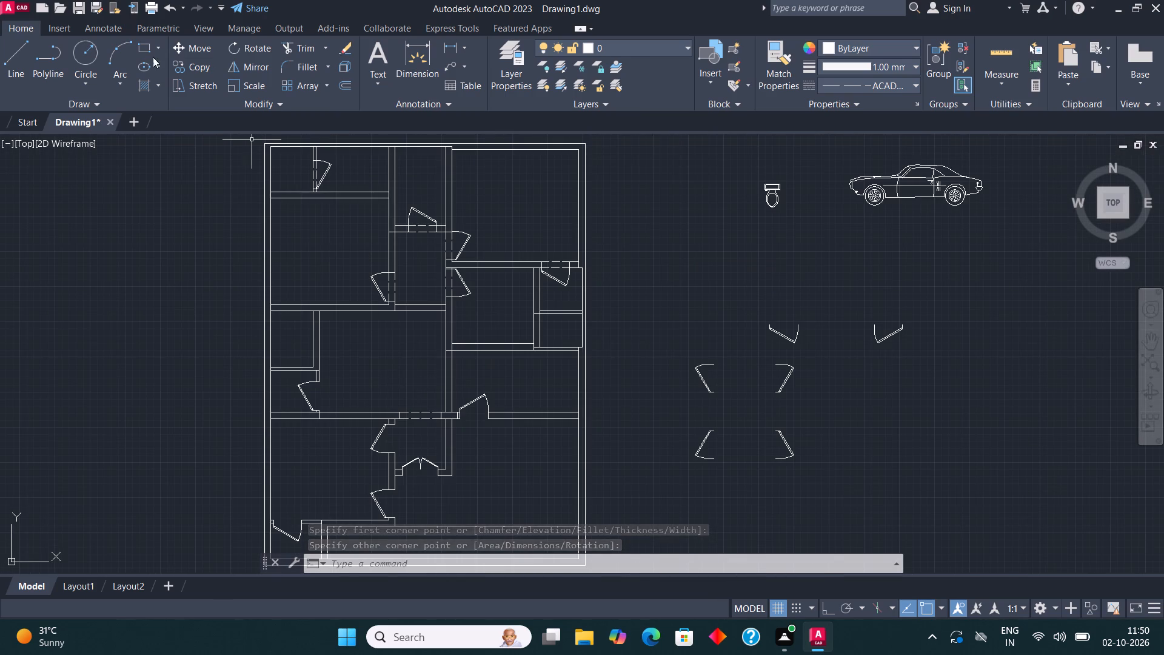
left_click(142, 46)
scroll(316, 384, "up", 4)
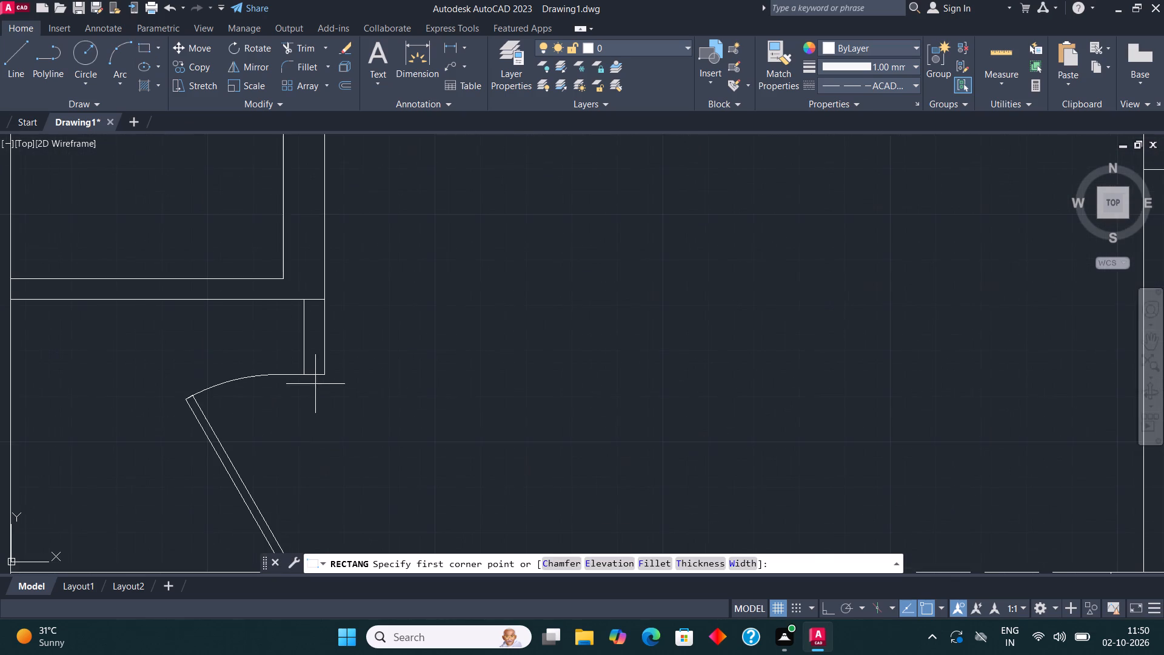
scroll(325, 389, "down", 3)
scroll(312, 434, "up", 2)
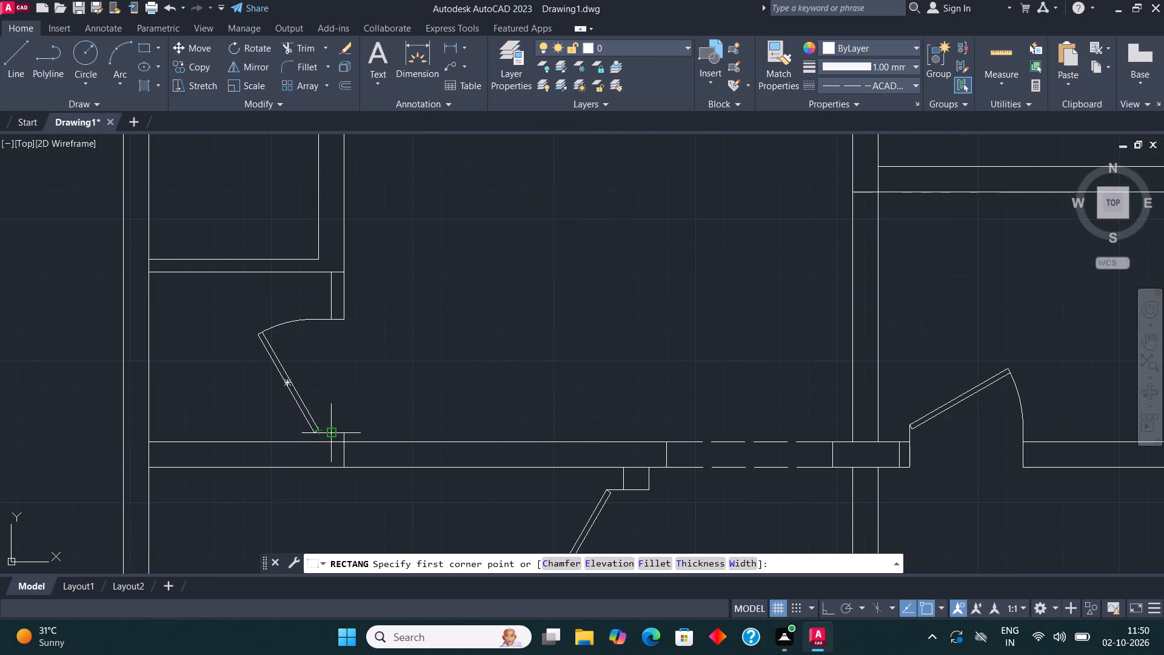
left_click(329, 432)
left_click(345, 320)
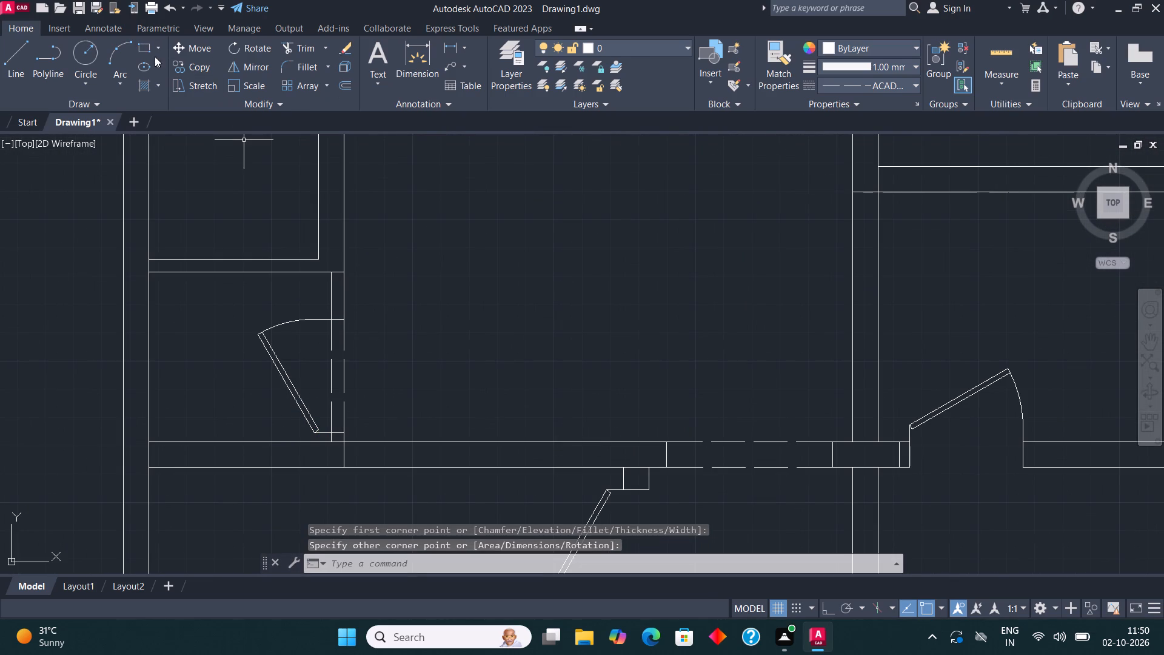
Draw a dashed rectangle filling the single-door opening in the top wall of the large lower-right room.
left_click(139, 42)
scroll(234, 154, "down", 2)
scroll(515, 287, "up", 2)
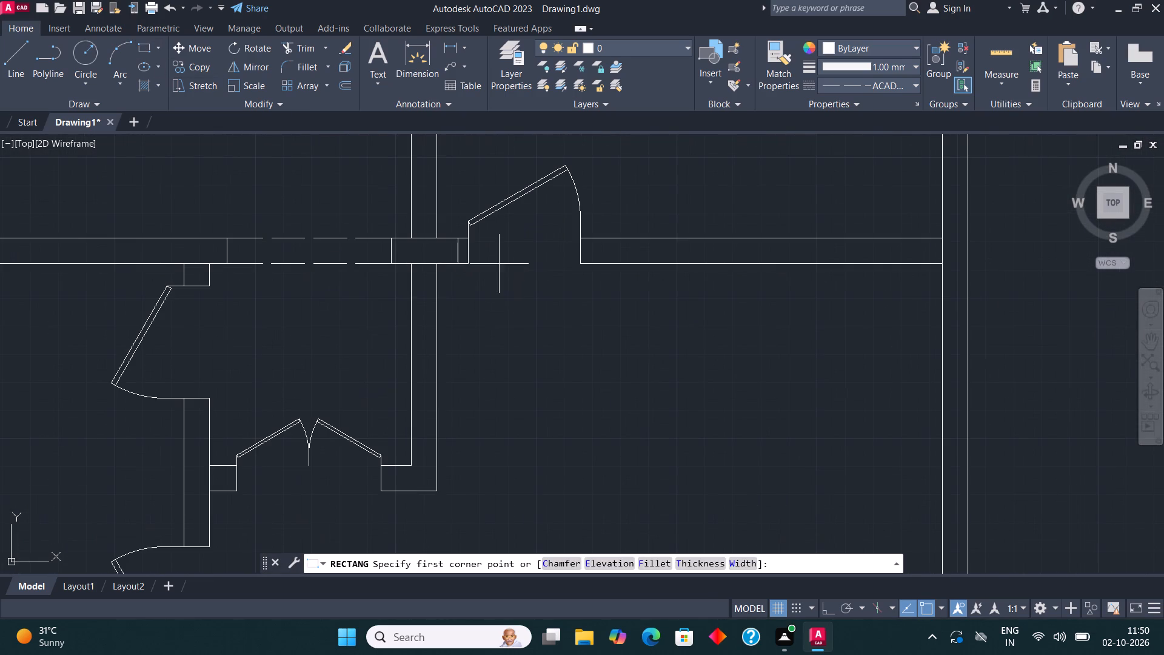
left_click(469, 265)
left_click(578, 237)
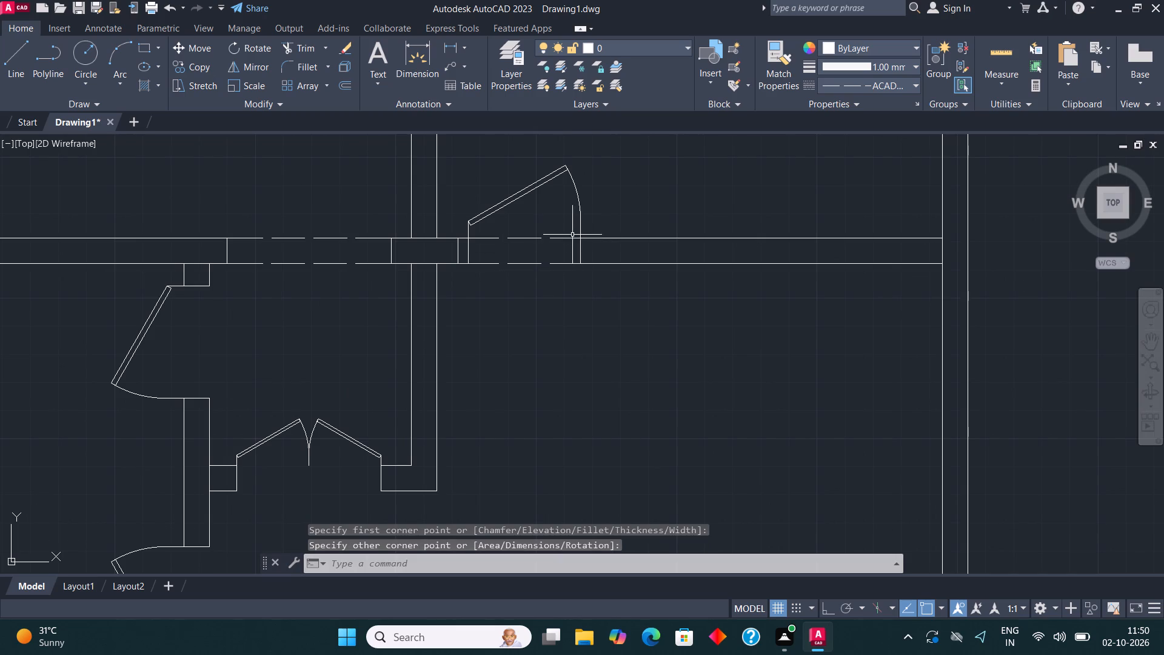
Draw a dashed rectangle filling the upper door opening in the right wall of the lower-left room.
left_click(144, 42)
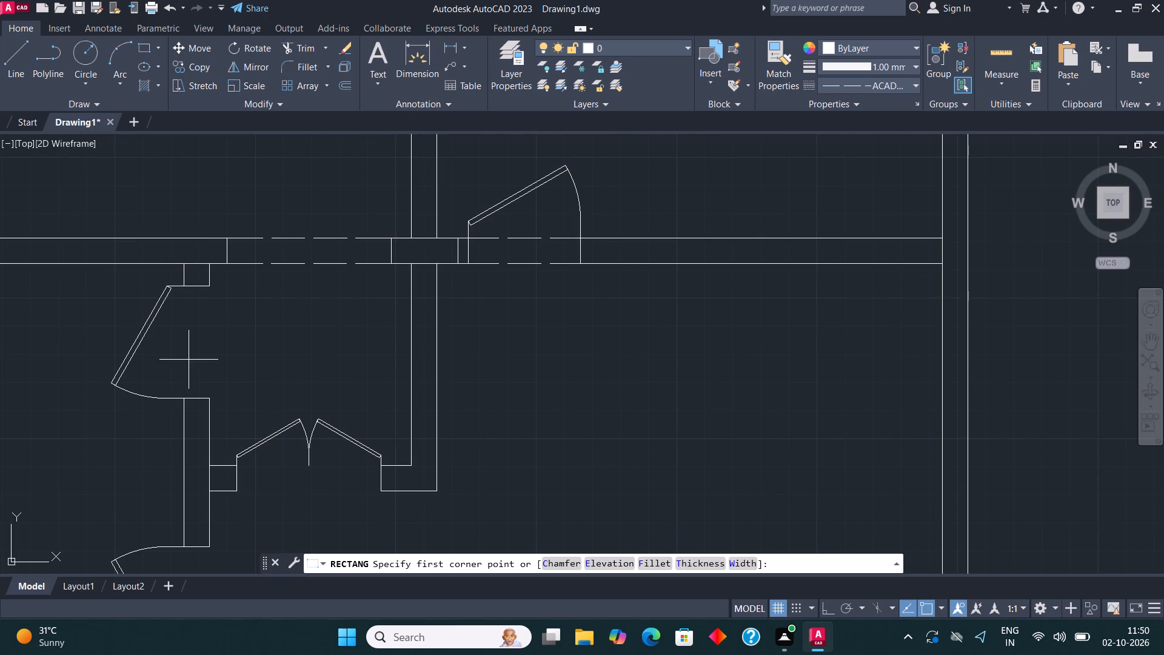
left_click(182, 396)
left_click(209, 281)
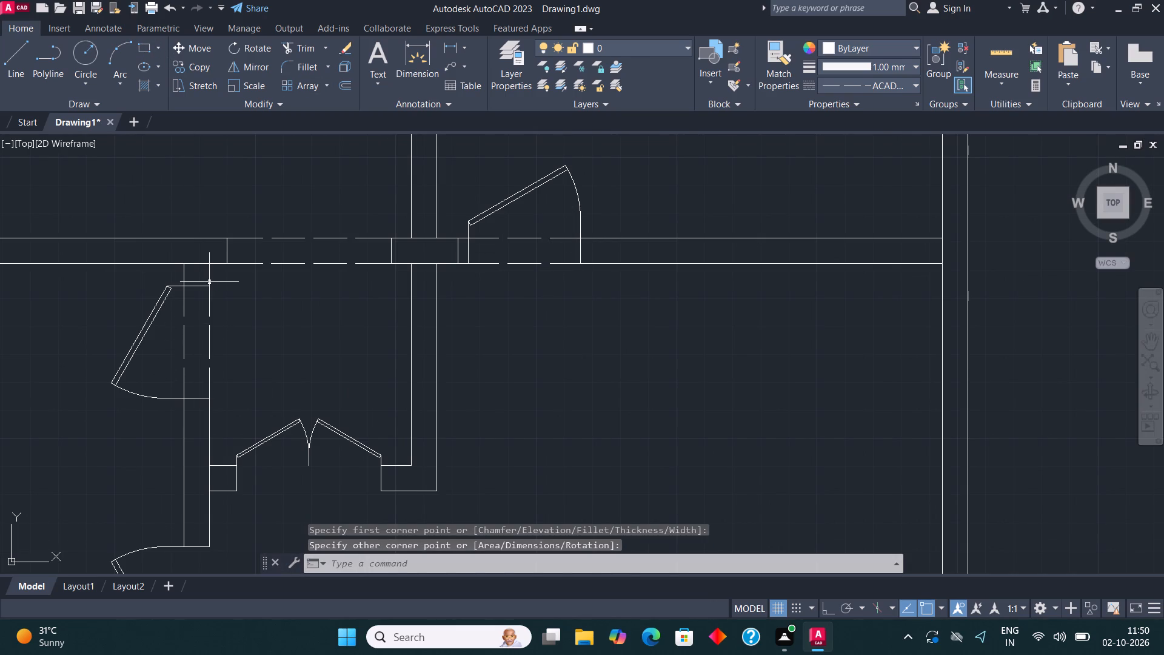
Draw a dashed rectangle filling the double-door opening in the bottom wall of the small lower-middle lobby.
left_click(146, 44)
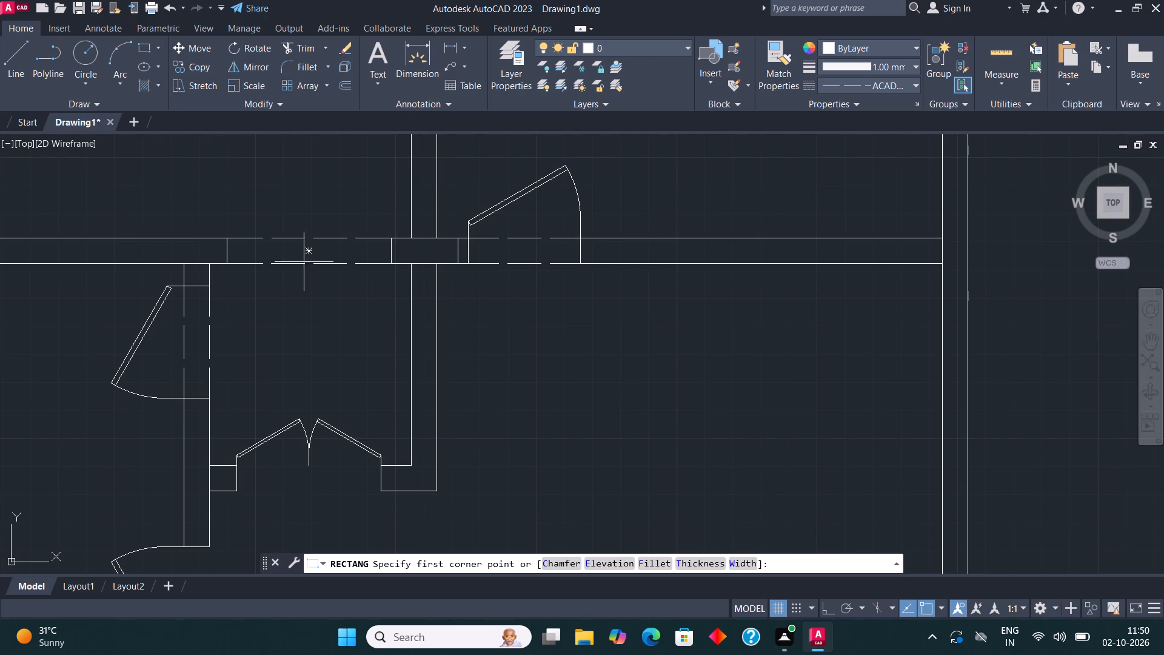
scroll(327, 283, "down", 1)
scroll(283, 410, "up", 2)
left_click(252, 422)
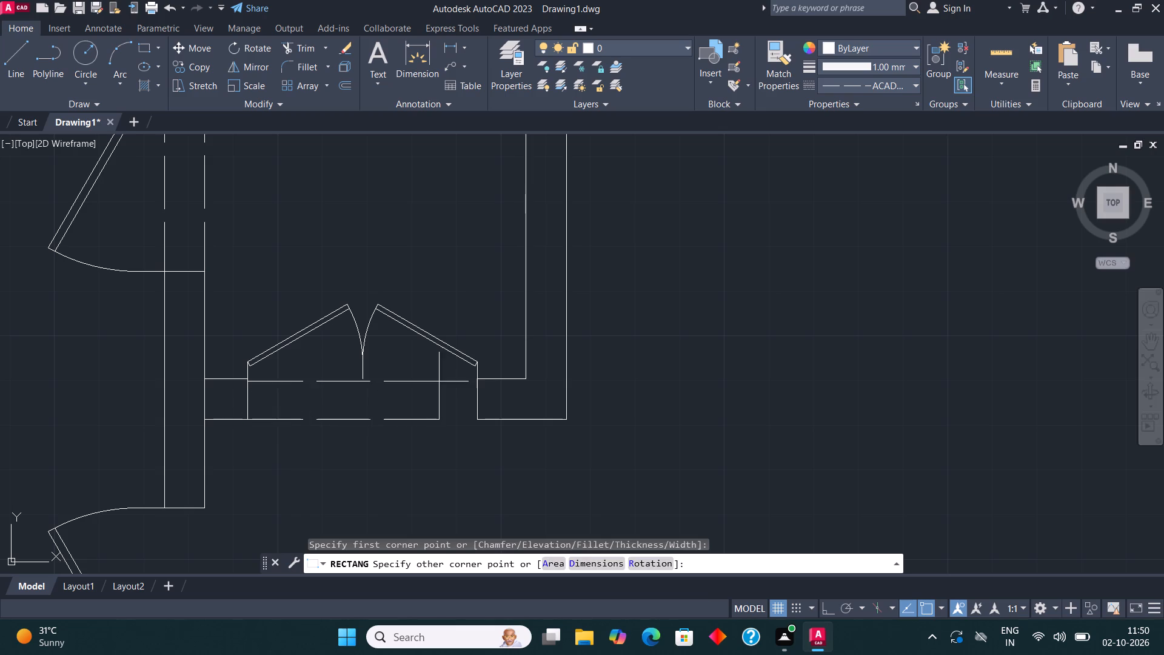
left_click(480, 379)
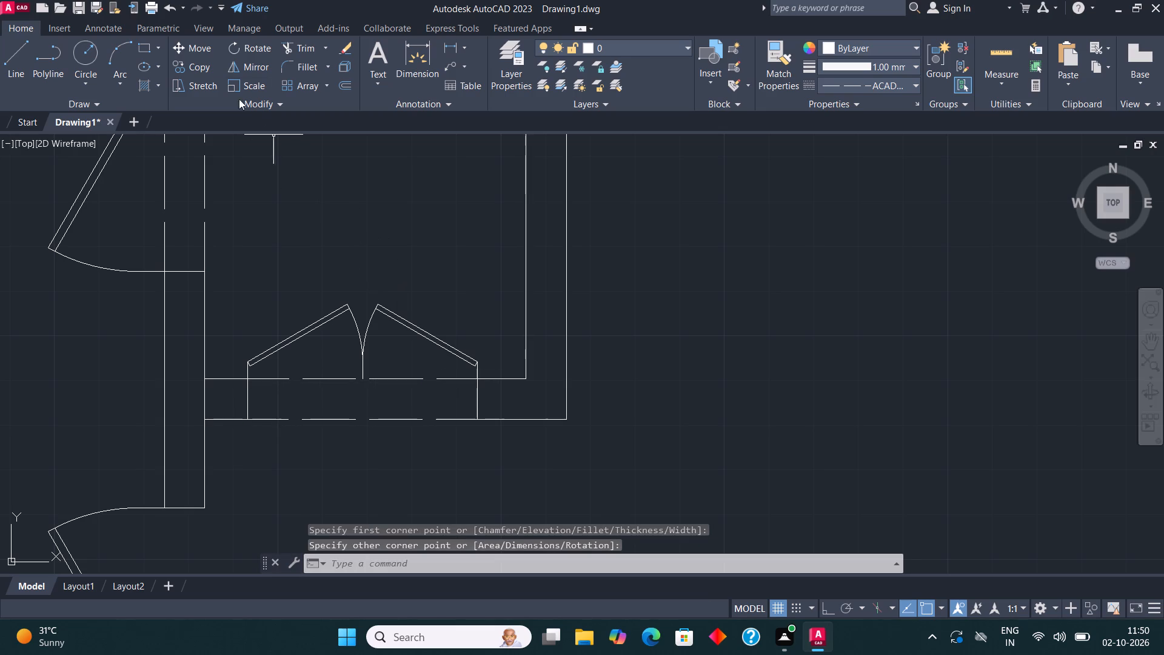
Draw a dashed rectangle filling the lower door opening in the right wall of the lower-left room.
left_click(145, 41)
scroll(449, 235, "down", 3)
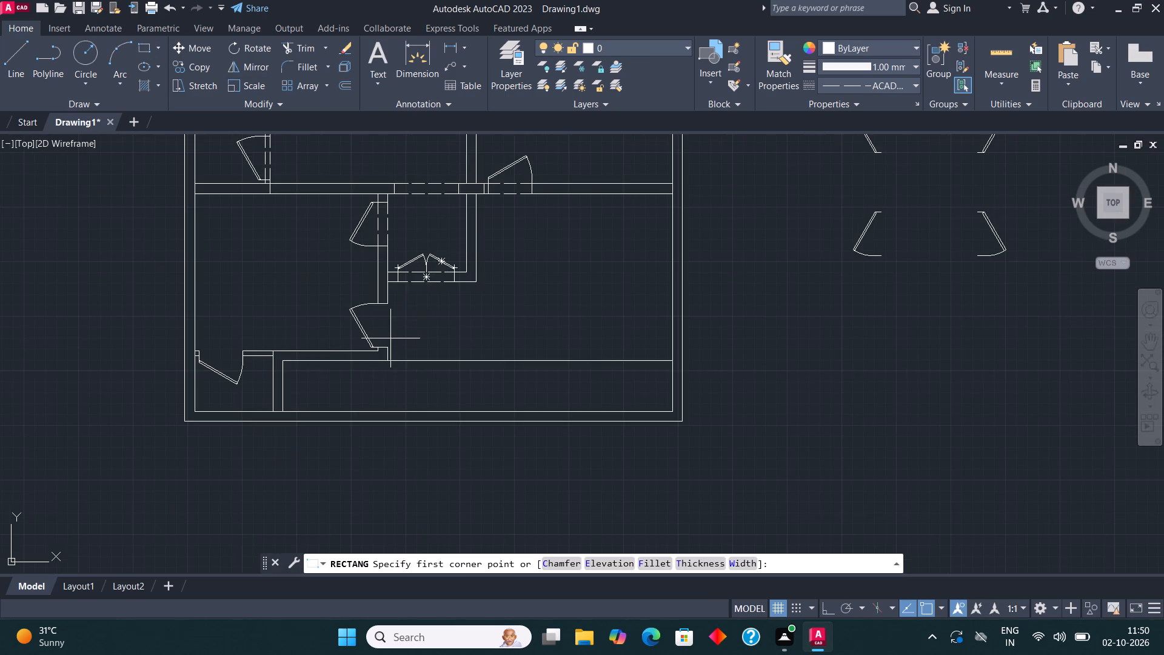
scroll(390, 340, "up", 4)
left_click(299, 388)
scroll(301, 388, "down", 2)
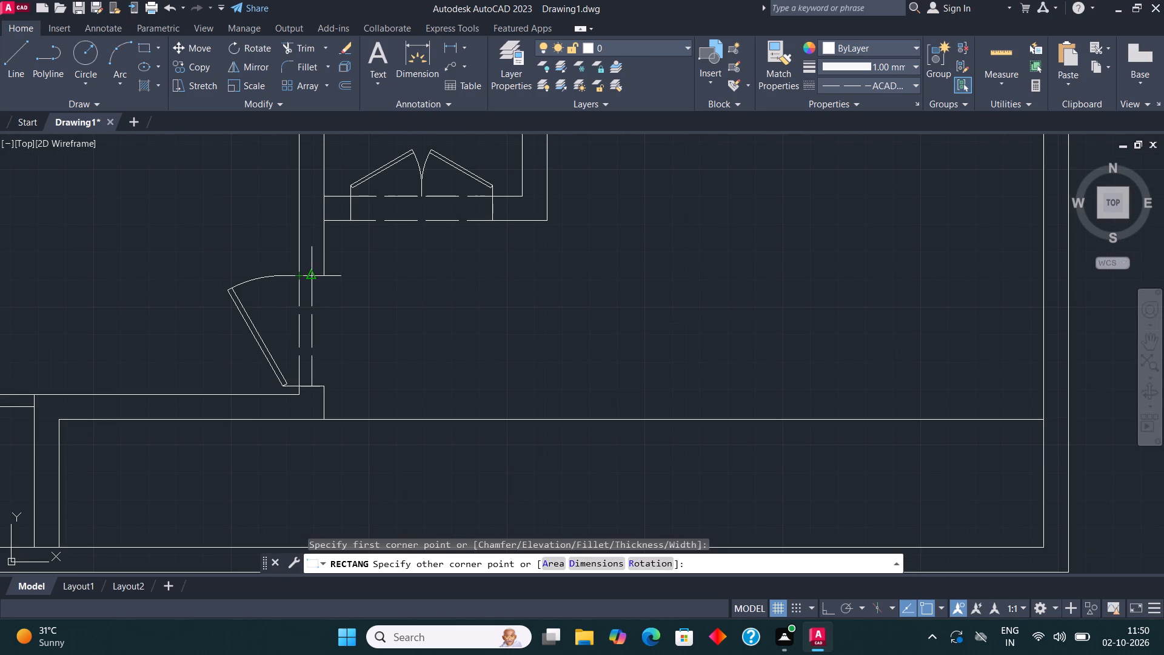
left_click(321, 273)
Draw a dashed rectangle filling the top-wall door opening of the small room in the plan's bottom-left corner.
left_click(142, 53)
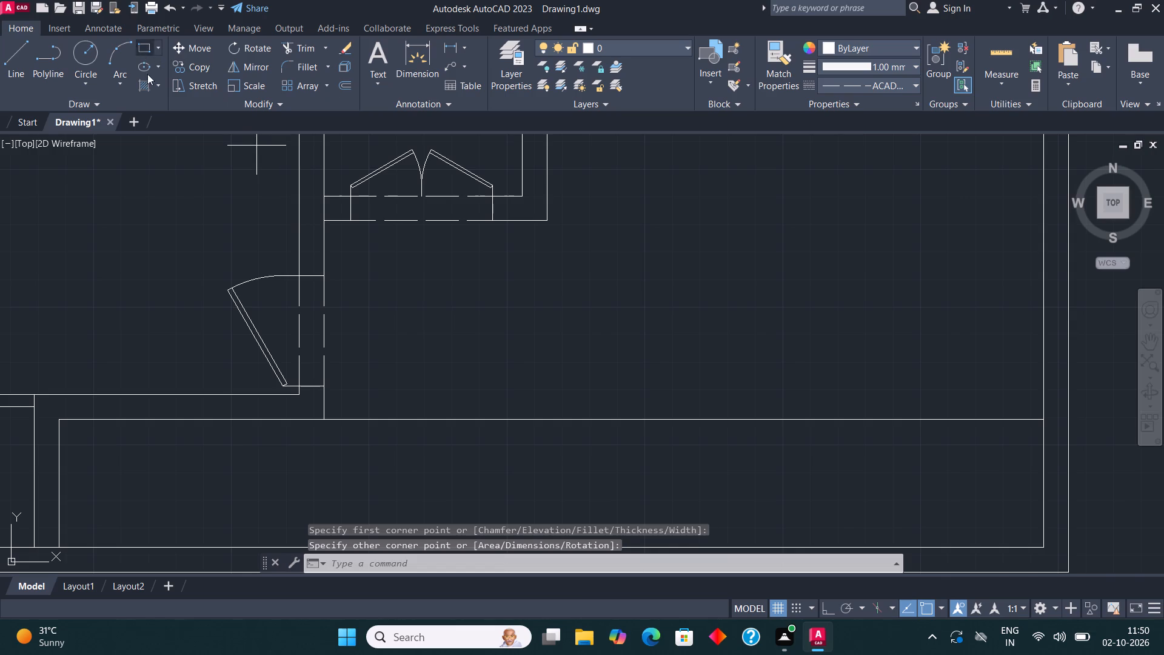
scroll(406, 352, "down", 2)
scroll(222, 372, "up", 3)
left_click(82, 368)
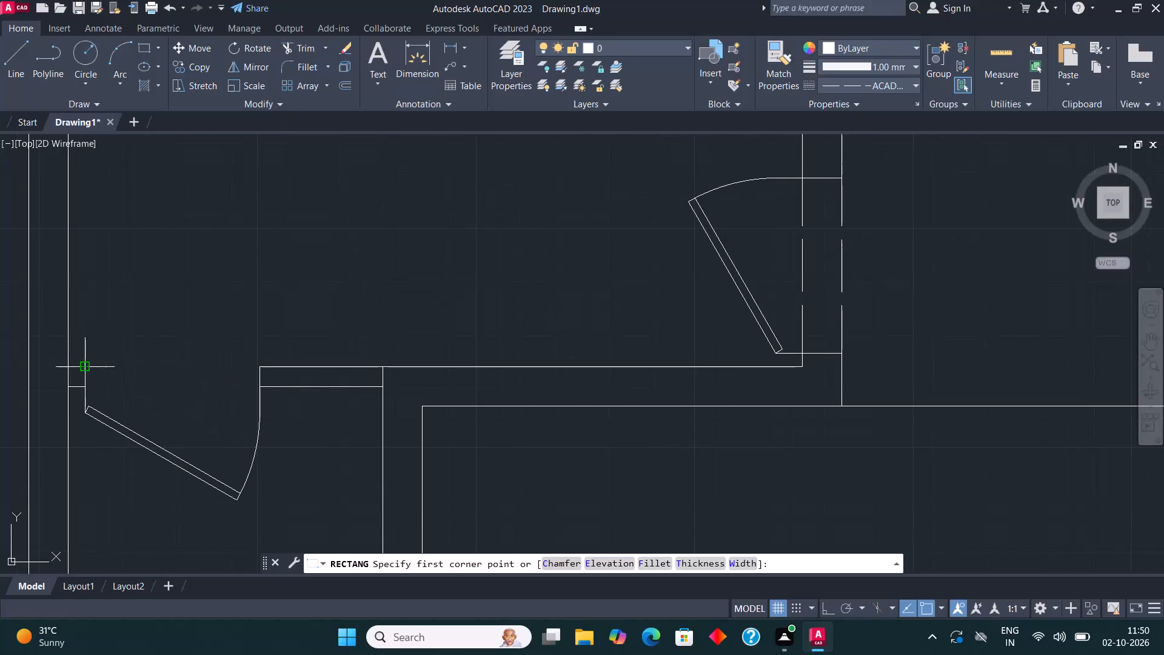
left_click(259, 390)
Copy the toilet block into the small top-left room, setting its tank against the top wall.
scroll(266, 407, "down", 2)
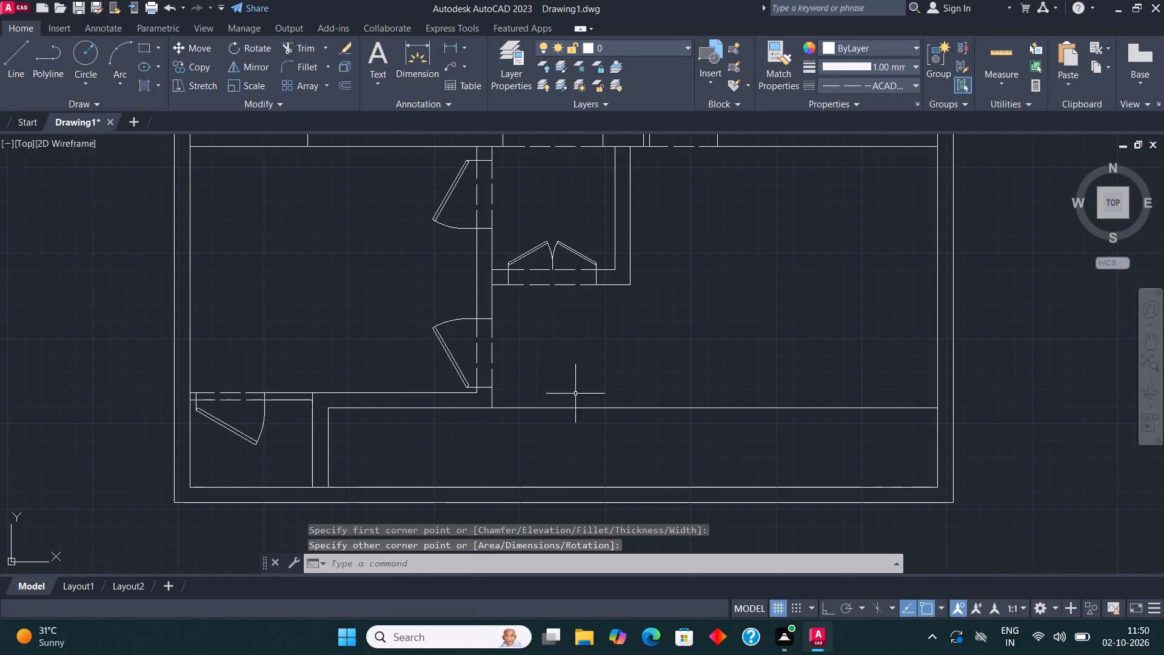
middle_click_drag(637, 374, 524, 496)
scroll(526, 352, "down", 2)
middle_click_drag(533, 330, 525, 419)
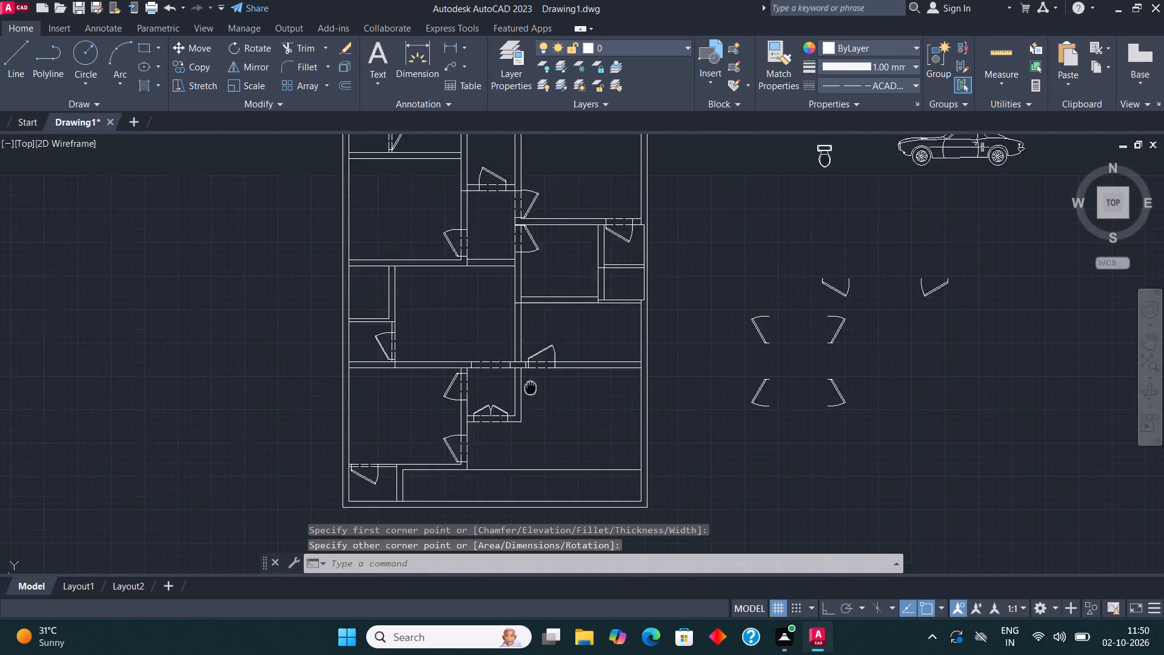
middle_click_drag(525, 419, 519, 468)
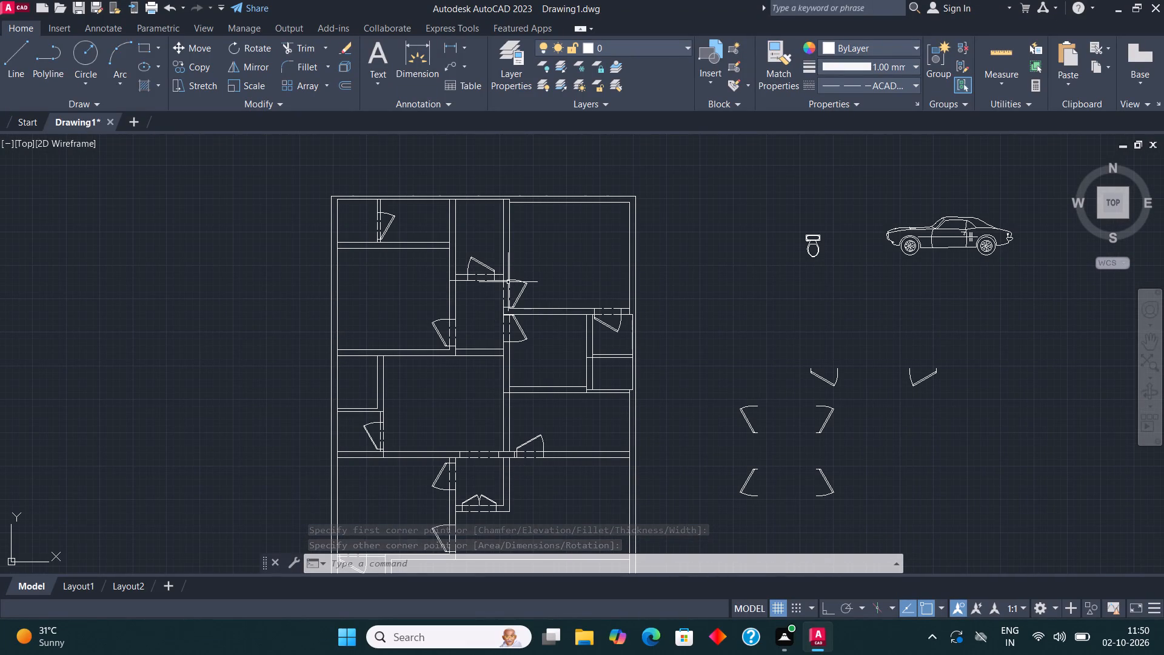
middle_click_drag(831, 278, 830, 282)
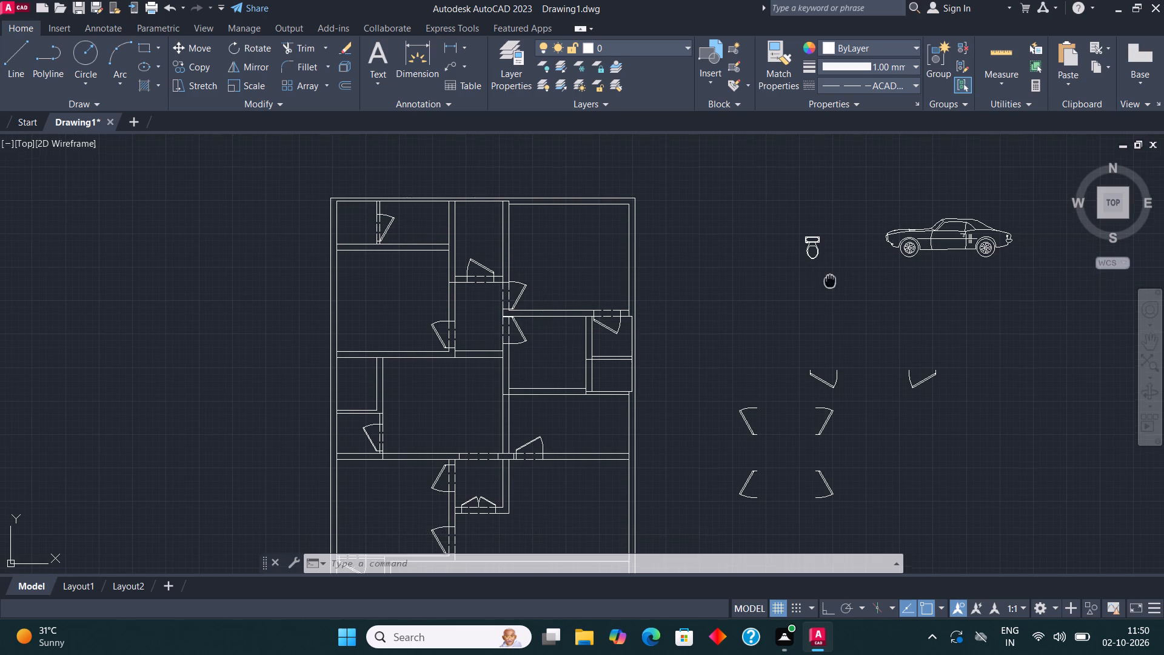
middle_click_drag(830, 282, 812, 317)
scroll(784, 274, "up", 1)
left_click(794, 276)
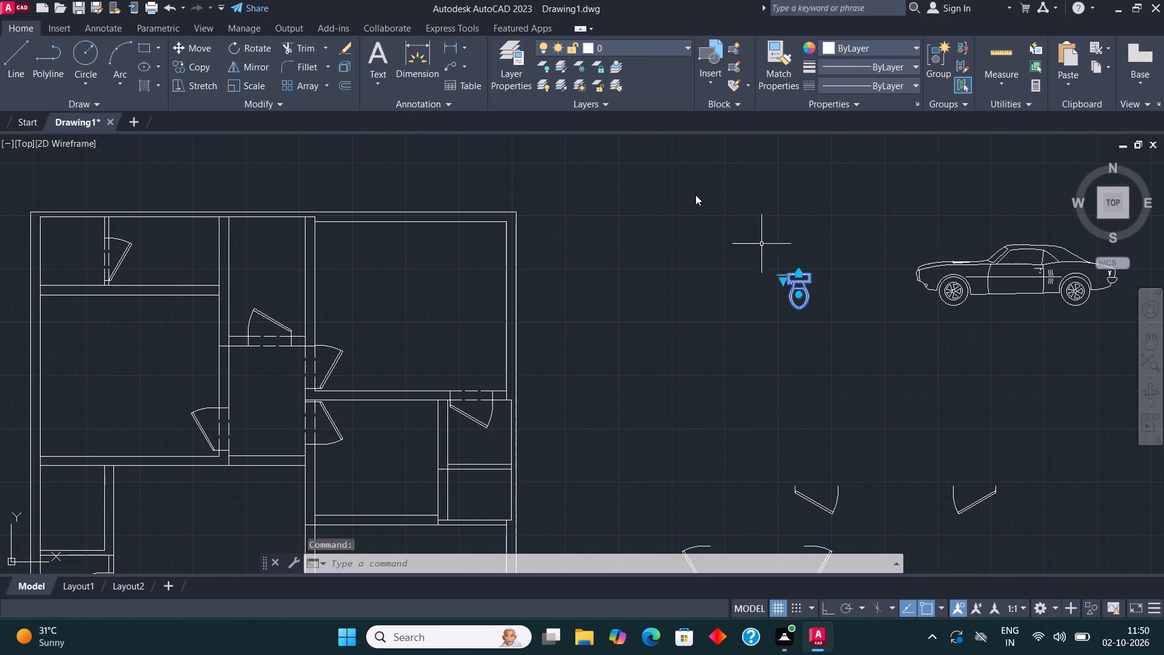
left_click(195, 66)
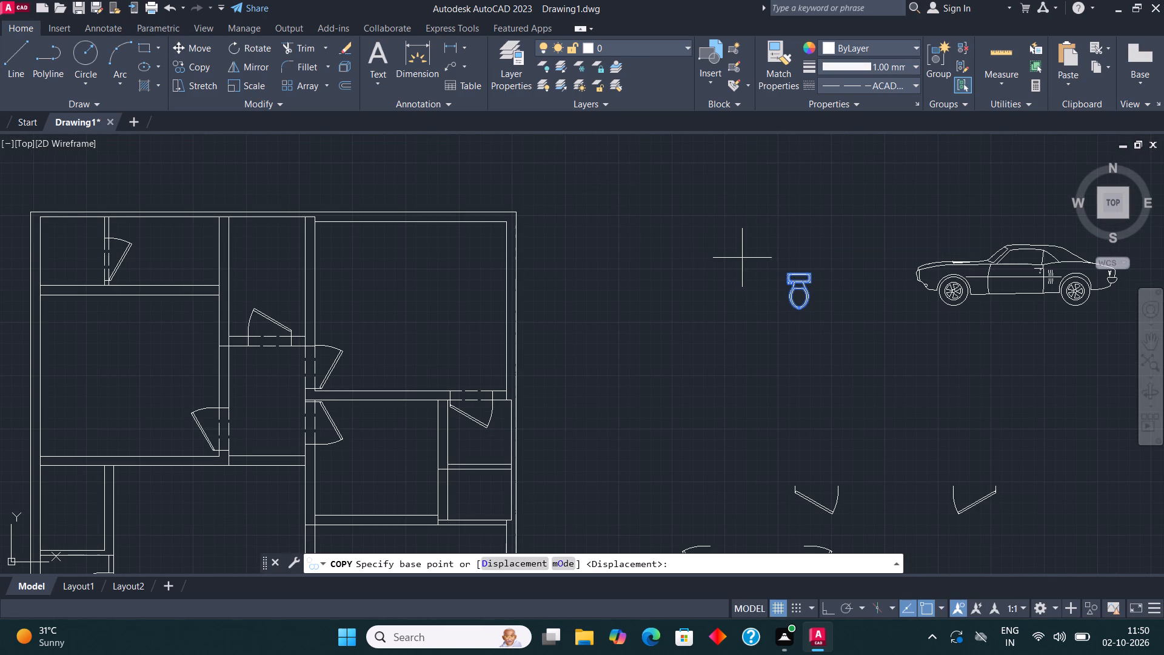
left_click(782, 278)
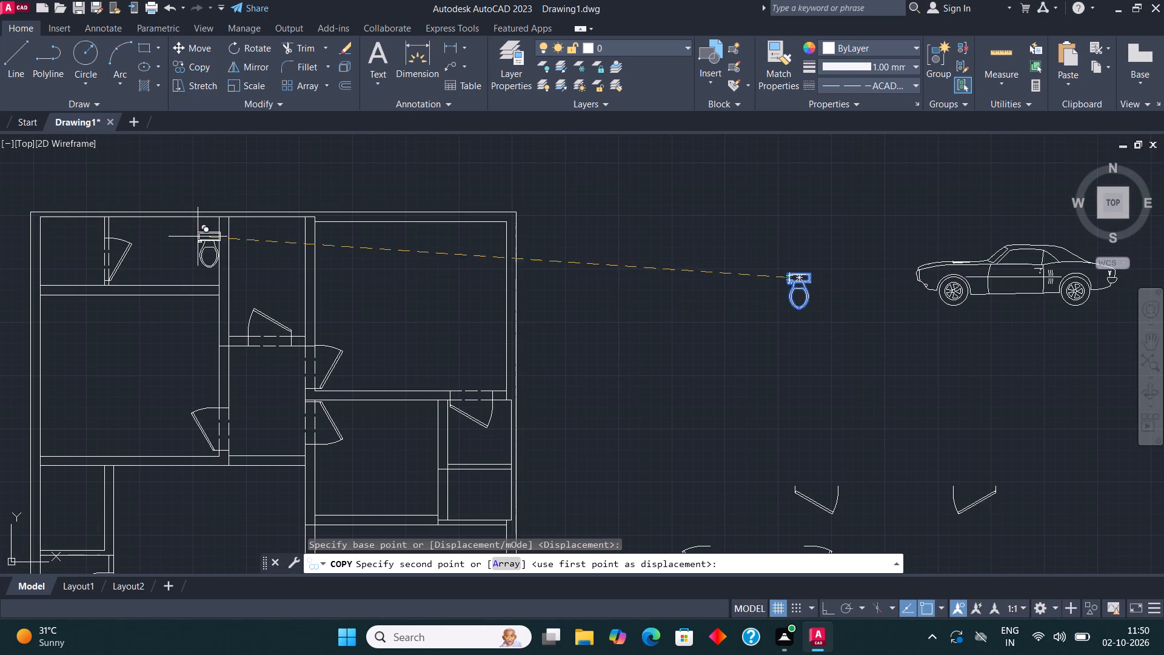
scroll(197, 233, "up", 2)
left_click(142, 203)
Place a second toilet copy in the empty space just outside the plan's right wall, beside the small middle-right rooms.
scroll(309, 212, "down", 2)
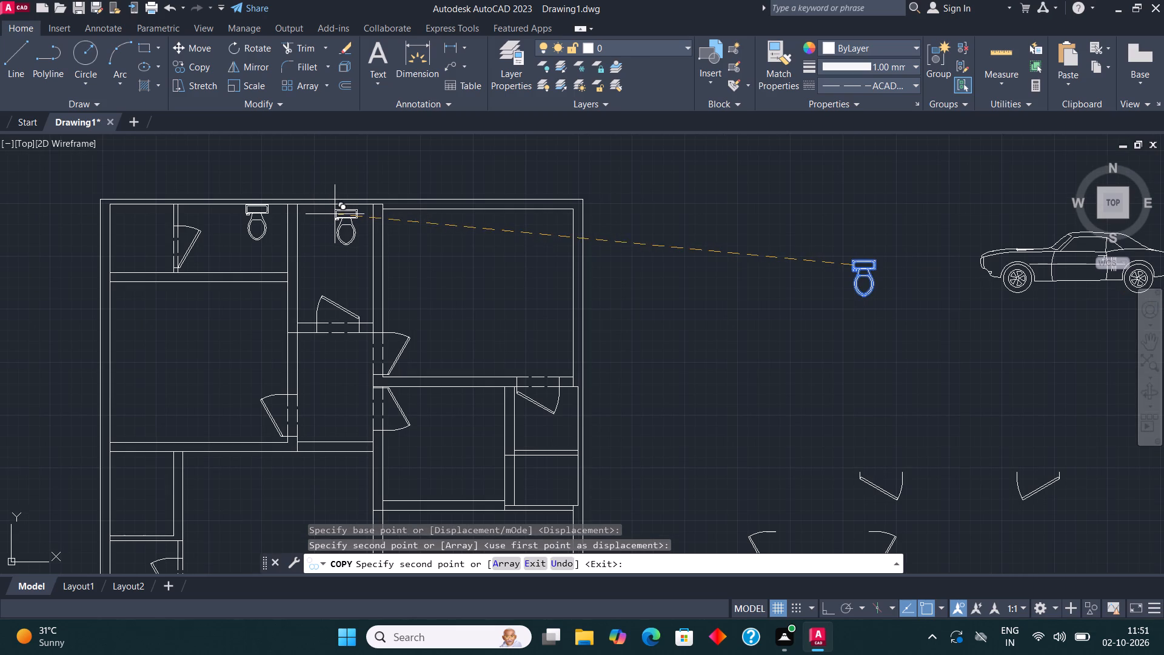
scroll(348, 231, "down", 1)
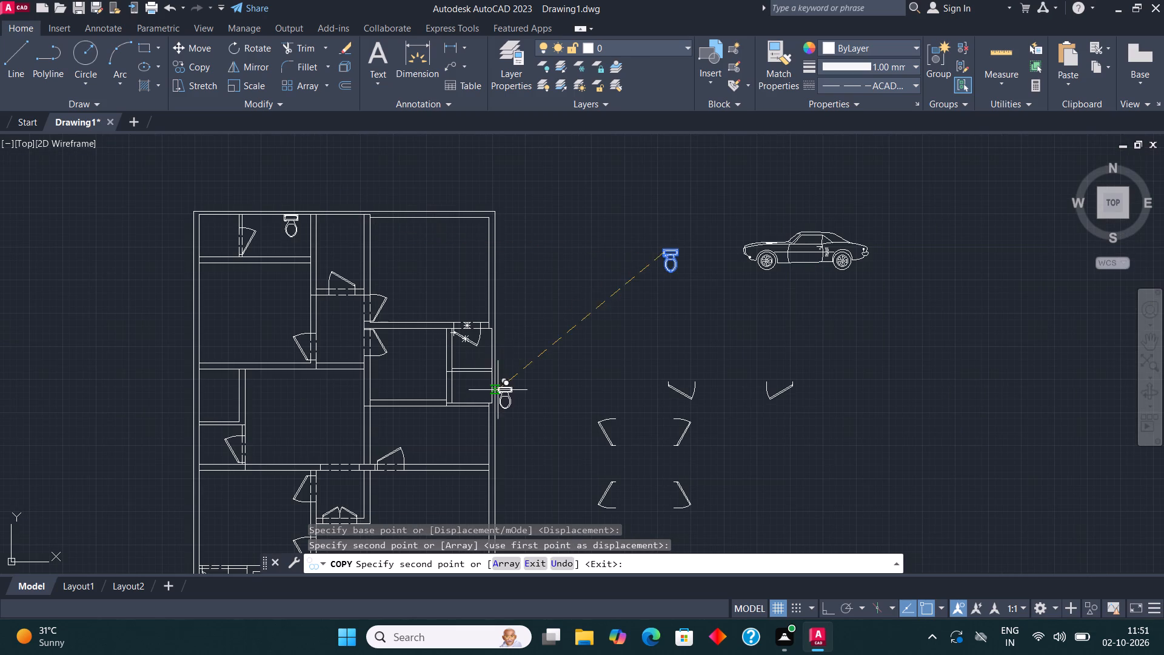
scroll(474, 369, "up", 3)
left_click(662, 290)
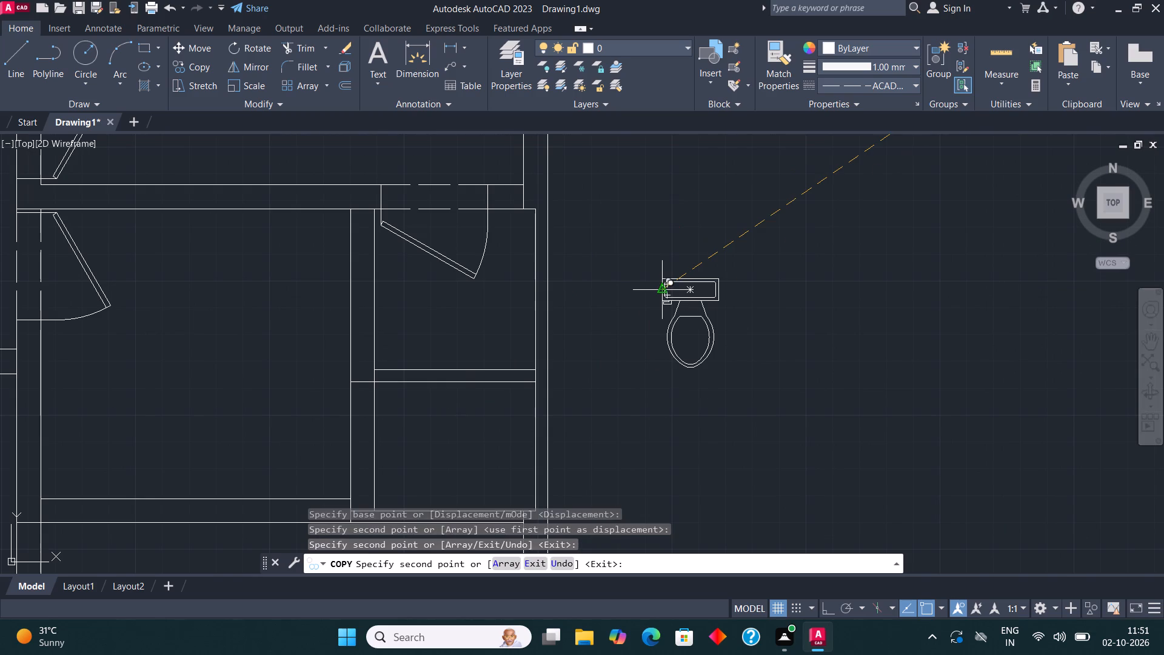
key("Escape")
Rotate the second toilet copy a quarter turn clockwise with Ortho on, so its tank faces east.
left_click(710, 345)
left_click(253, 45)
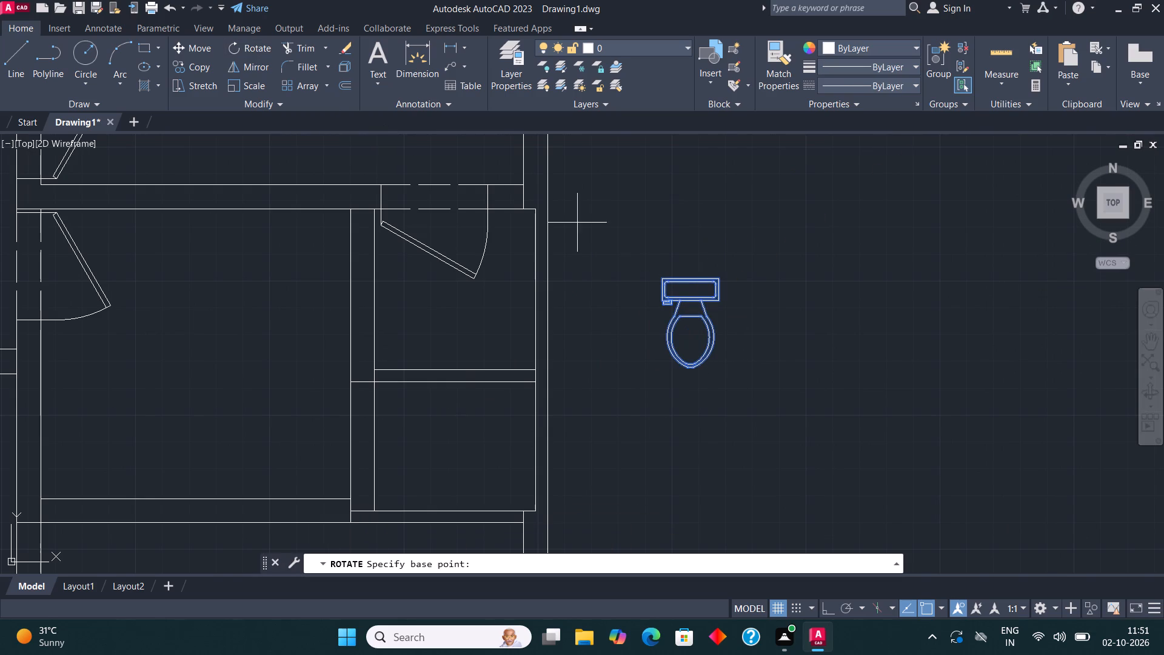
left_click(749, 331)
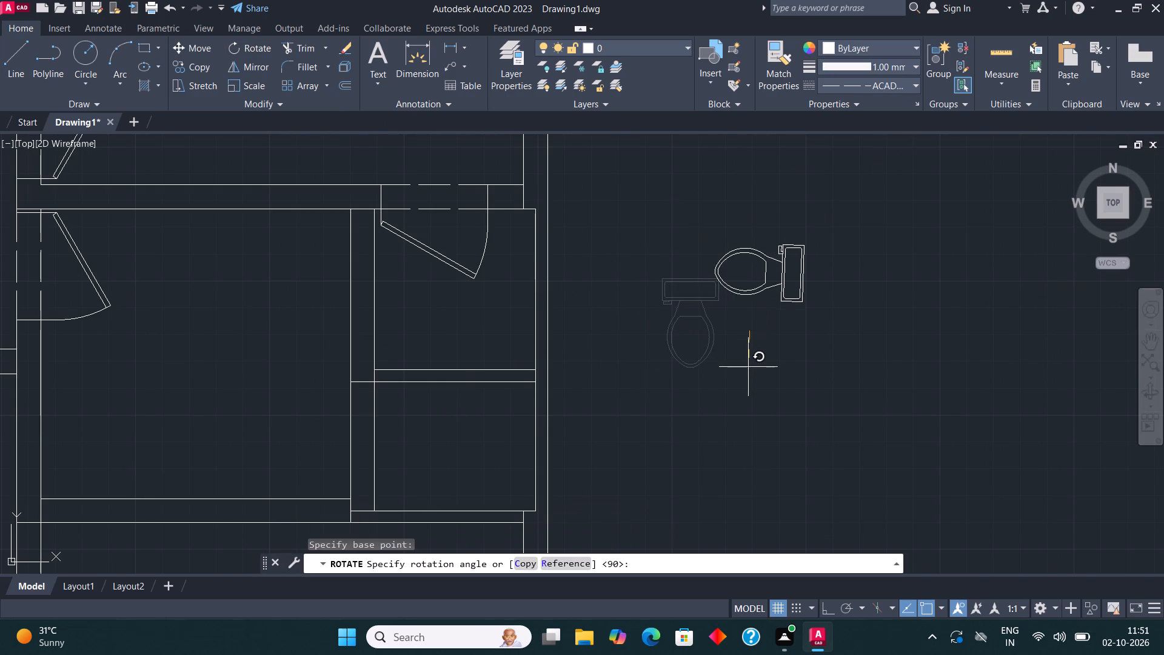
key("F8")
left_click(748, 367)
Move the rotated toilet by its tank's outer corner into the small upper room on the plan's right side, against the outer wall.
left_click_drag(770, 316, 758, 294)
left_click(714, 247)
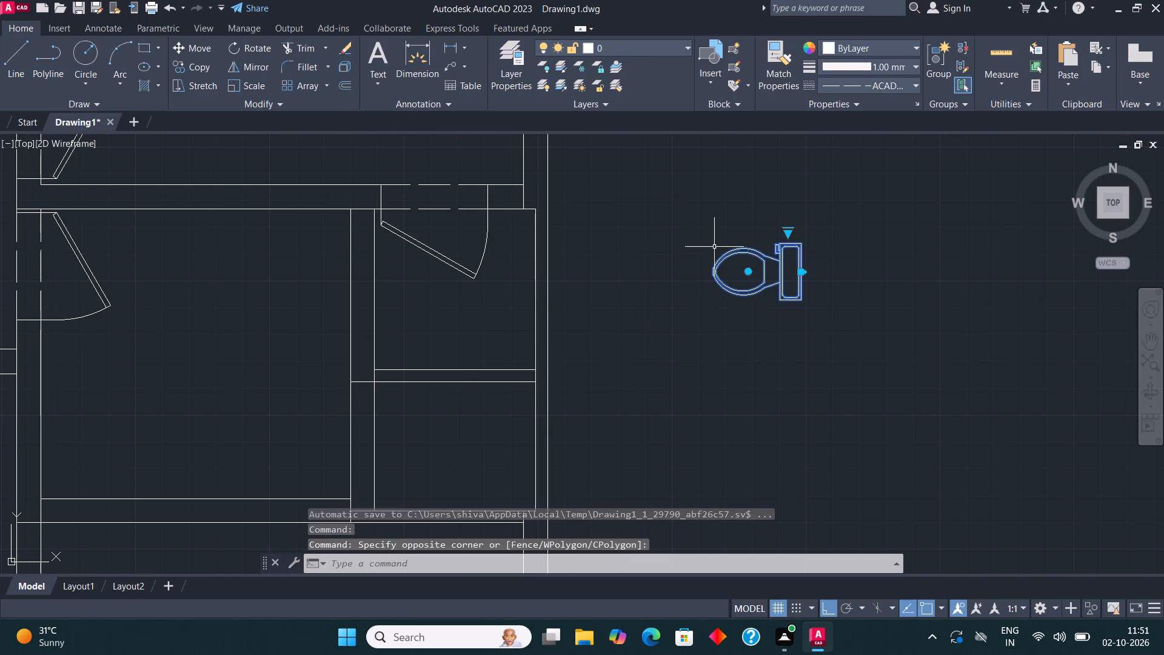
left_click(210, 42)
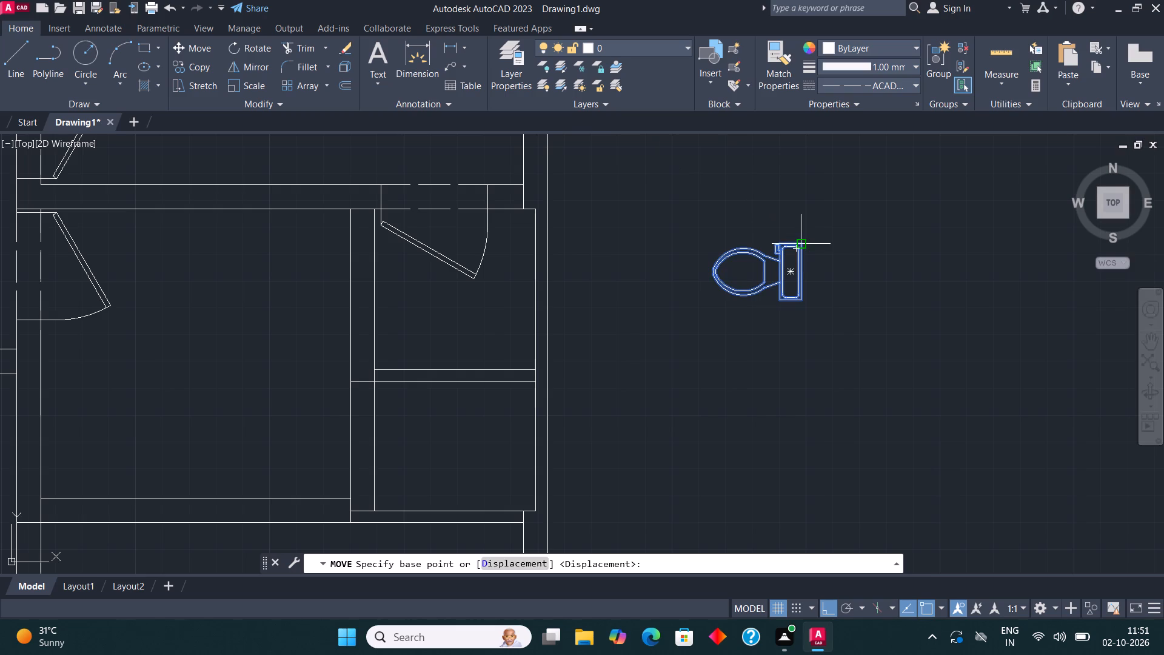
left_click(803, 240)
key("F8")
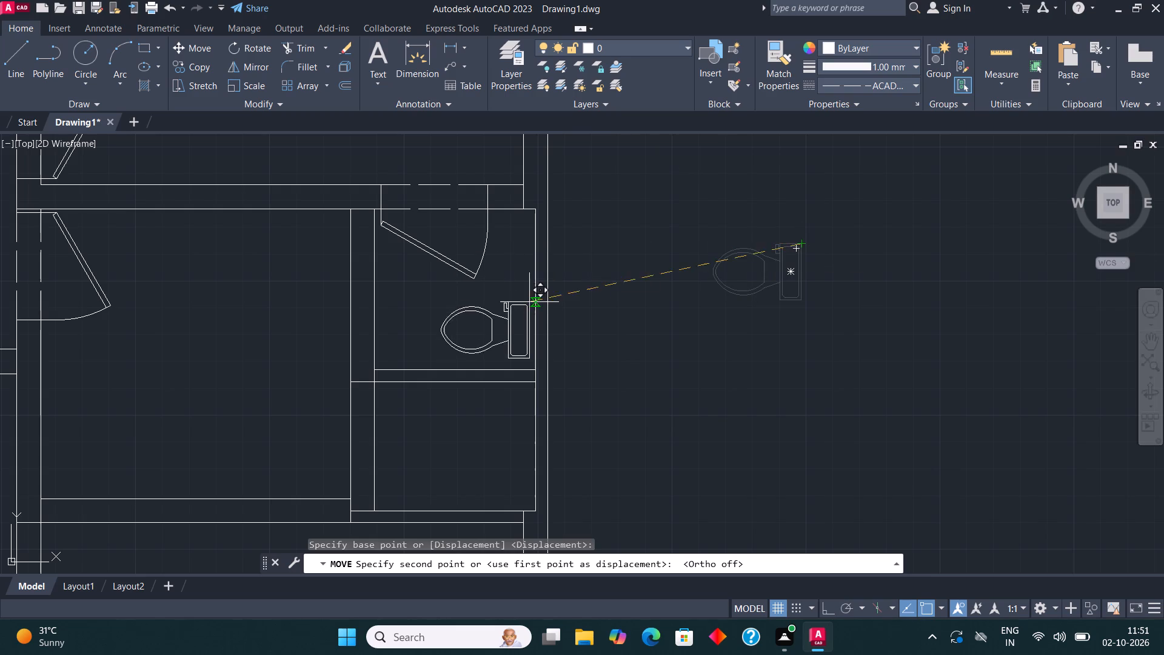
scroll(530, 326, "up", 2)
left_click(535, 282)
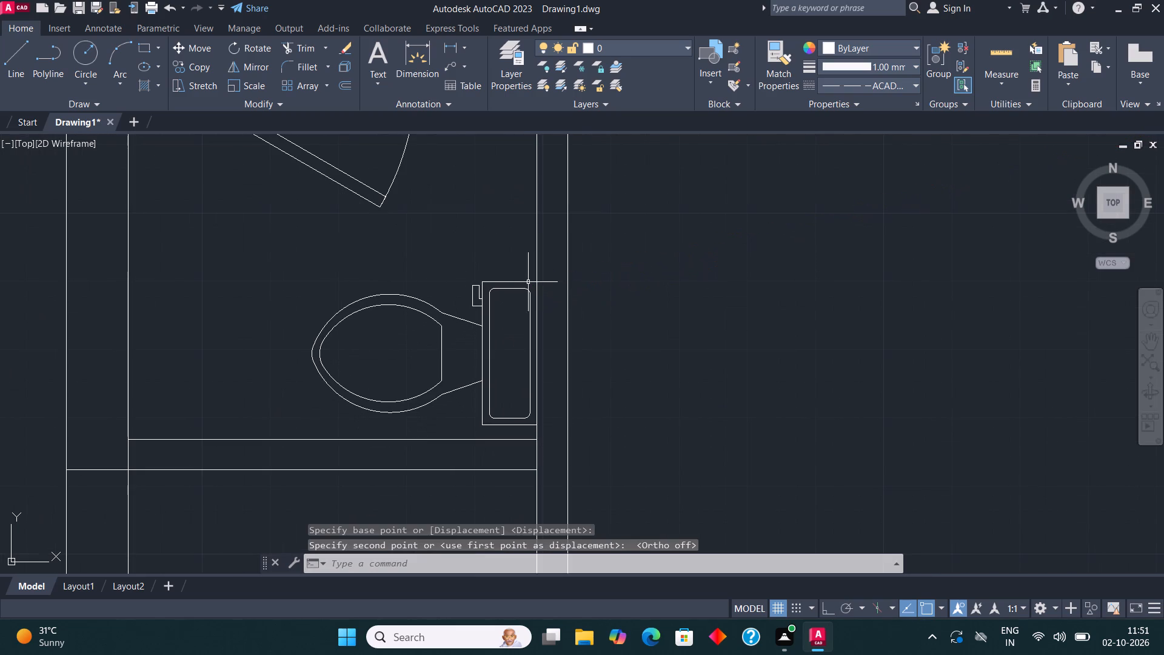
scroll(453, 289, "down", 3)
key("Escape")
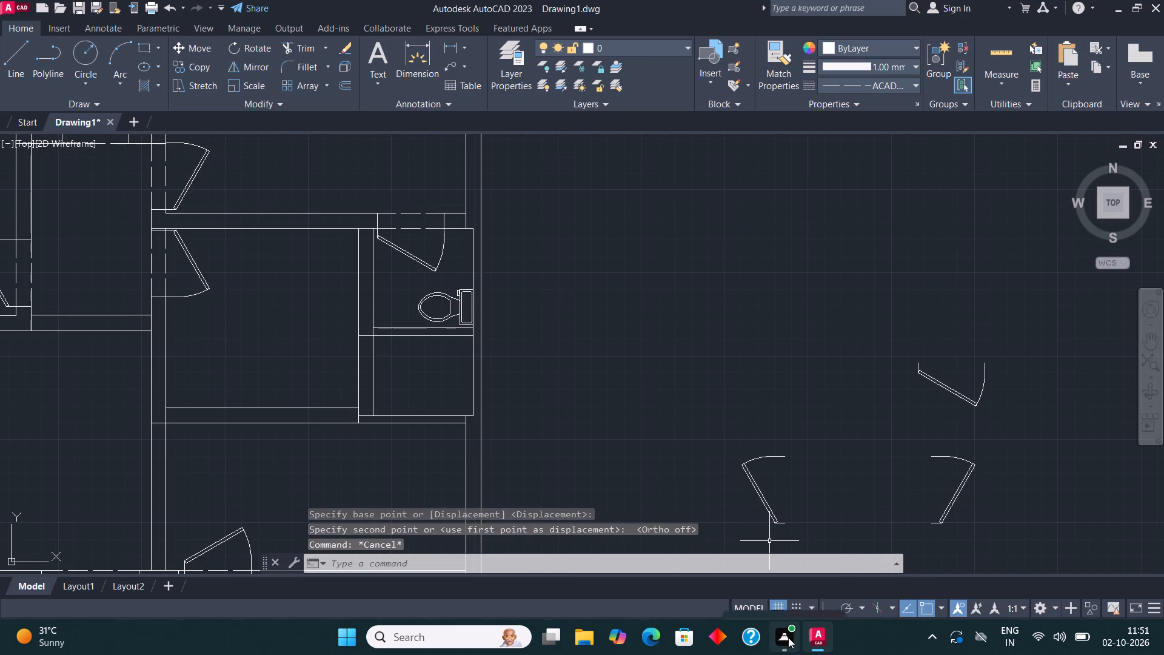
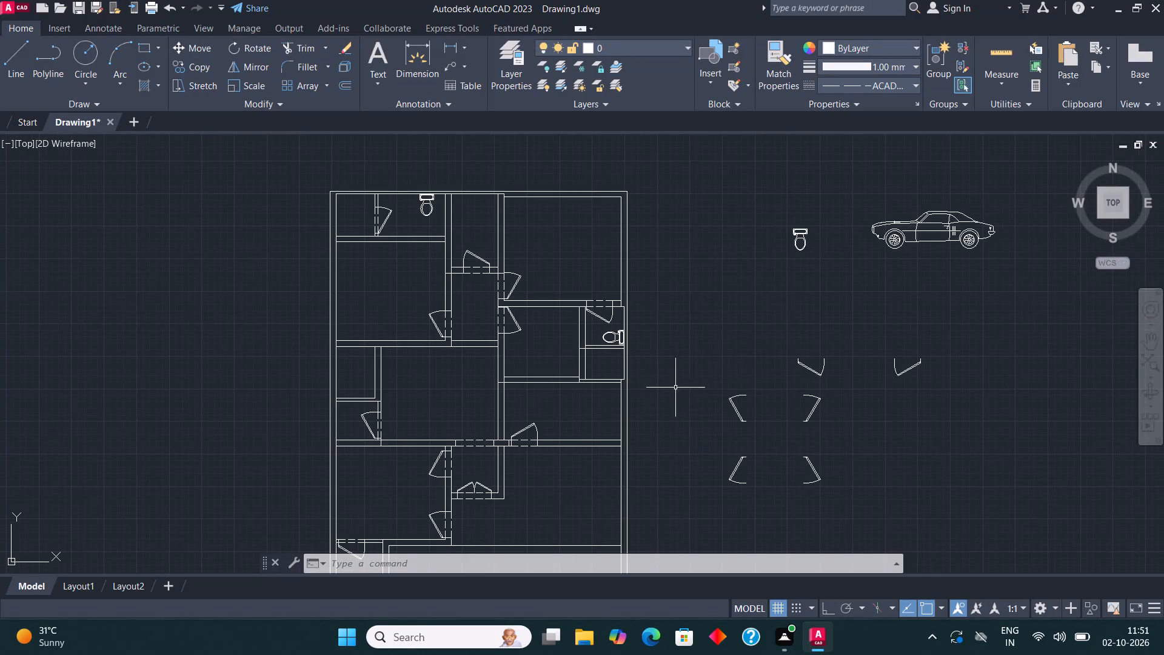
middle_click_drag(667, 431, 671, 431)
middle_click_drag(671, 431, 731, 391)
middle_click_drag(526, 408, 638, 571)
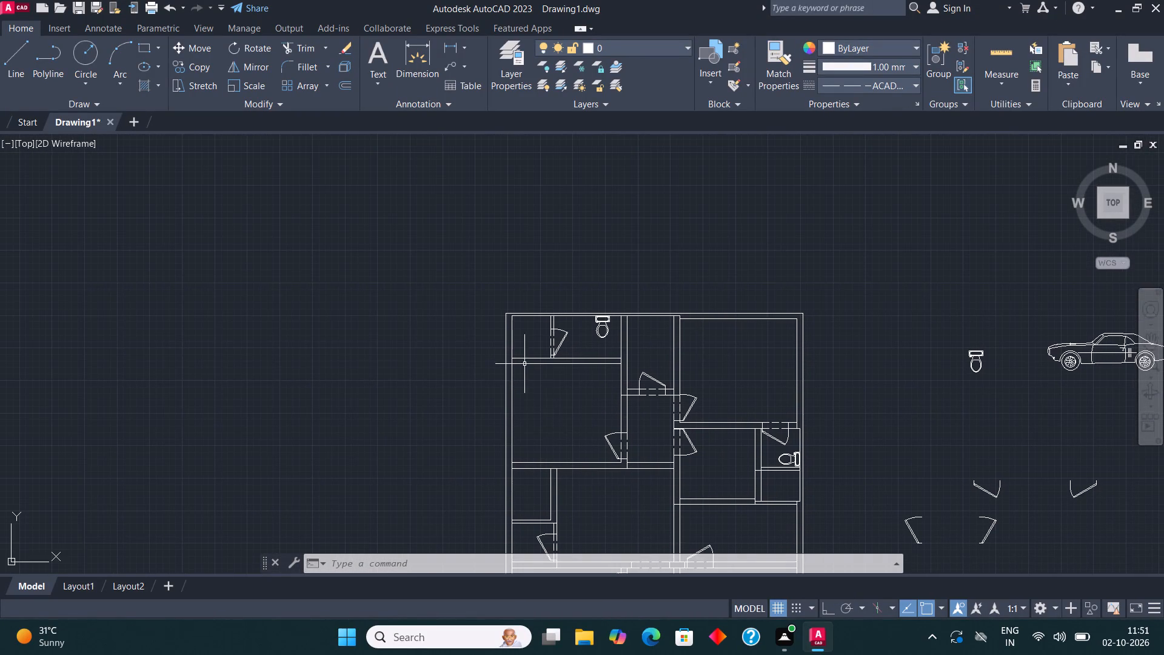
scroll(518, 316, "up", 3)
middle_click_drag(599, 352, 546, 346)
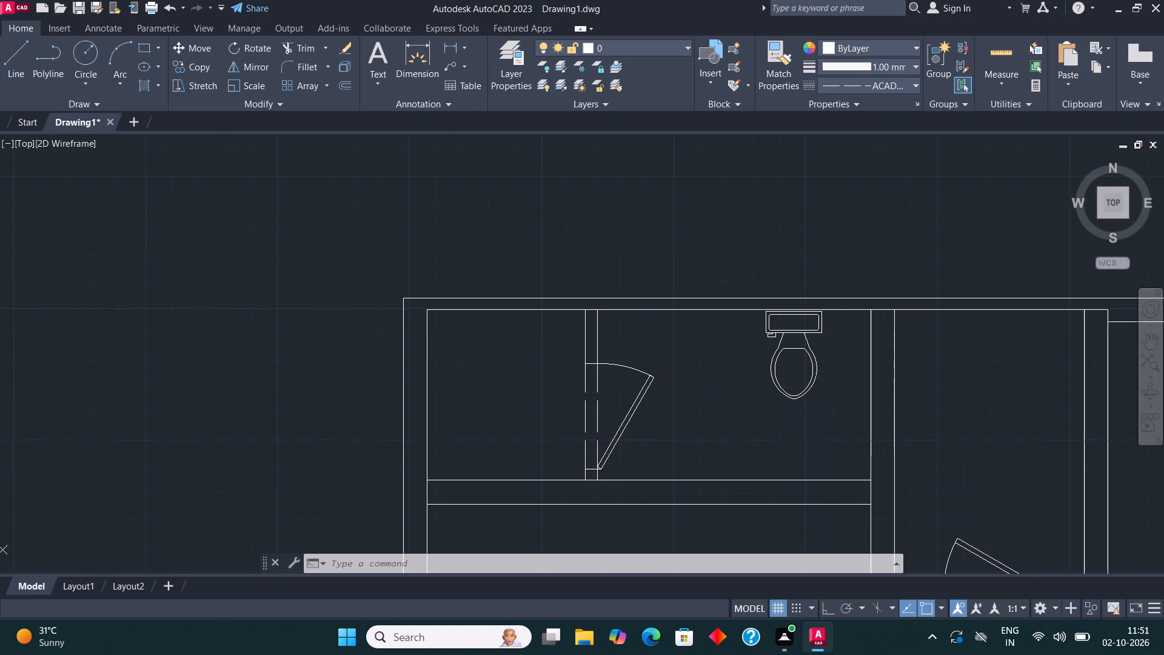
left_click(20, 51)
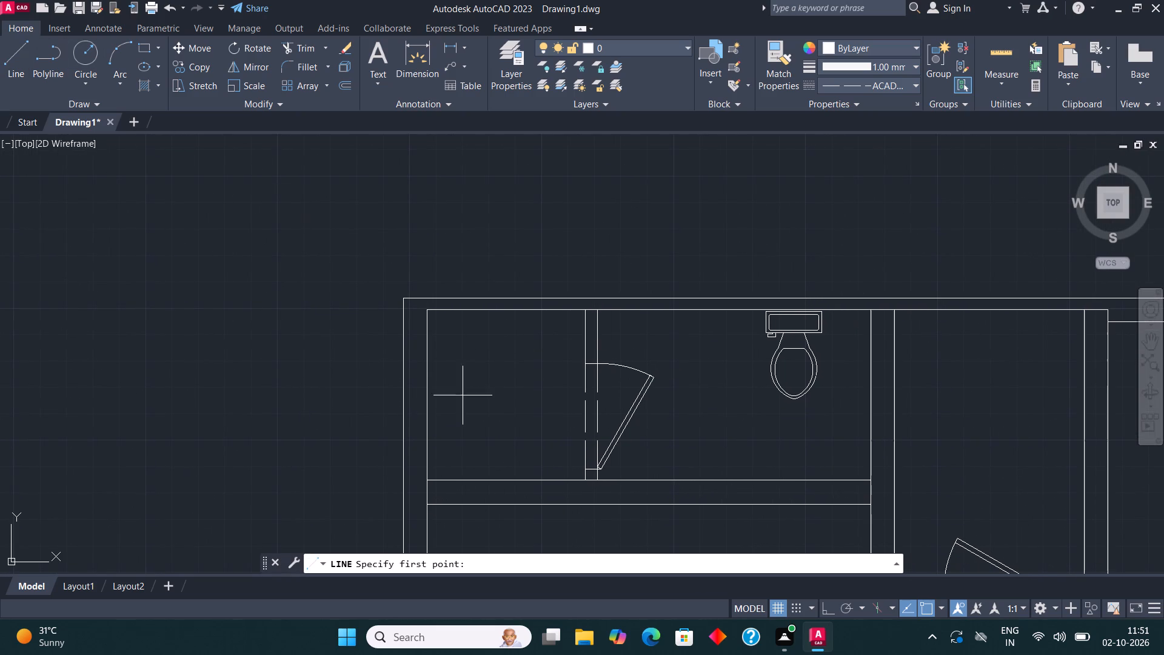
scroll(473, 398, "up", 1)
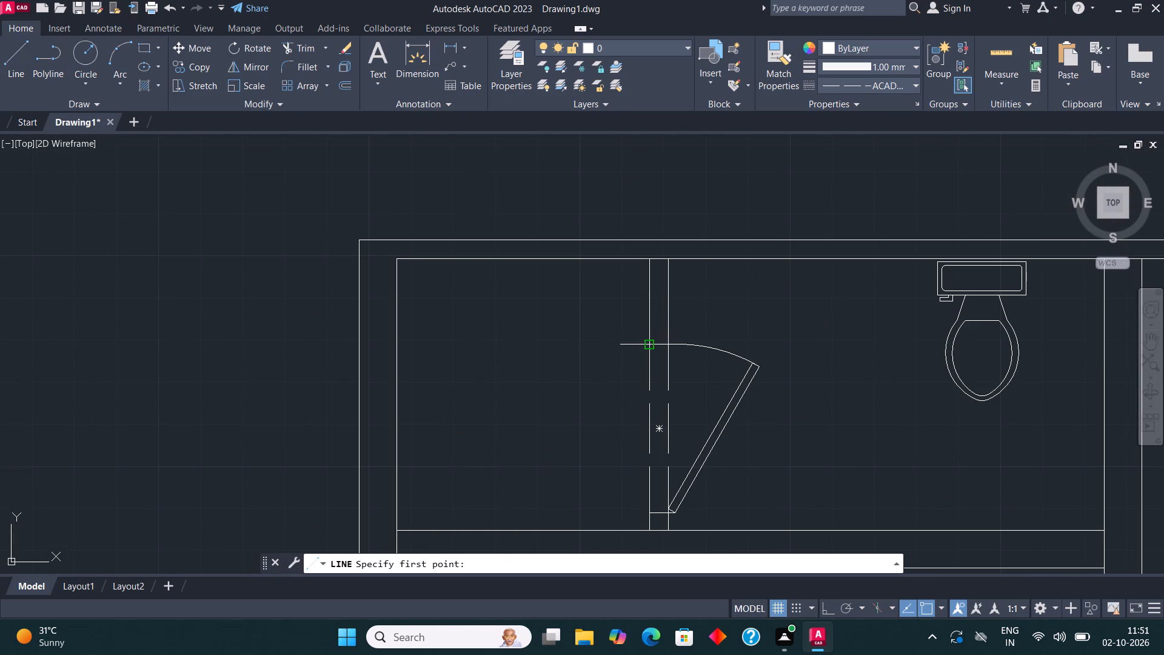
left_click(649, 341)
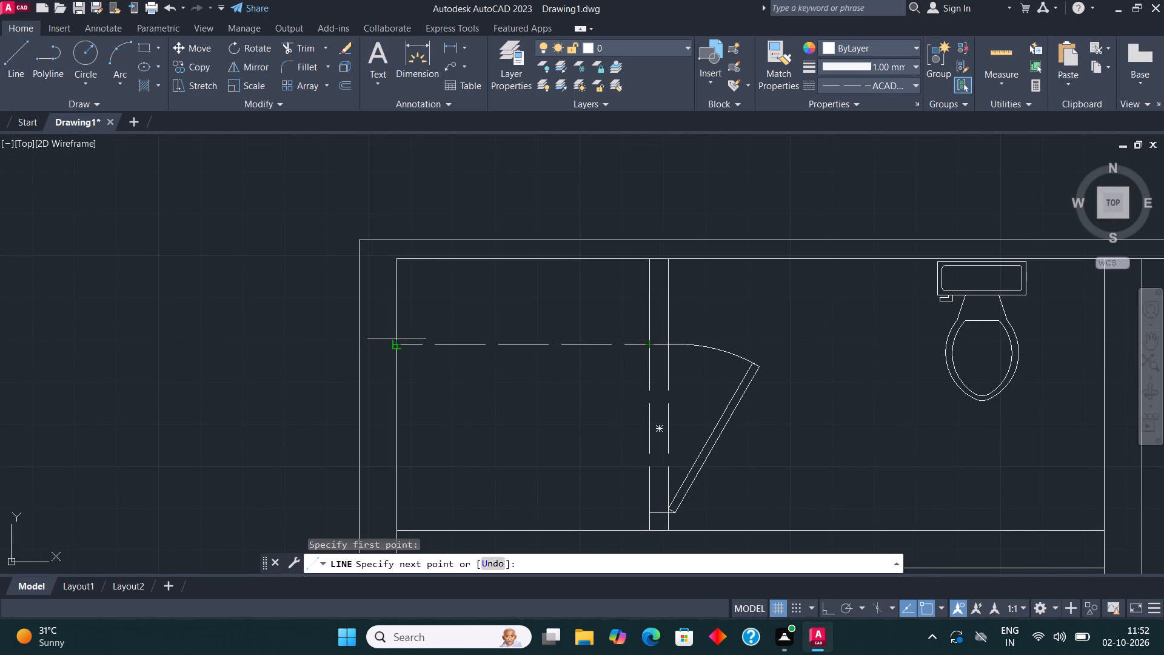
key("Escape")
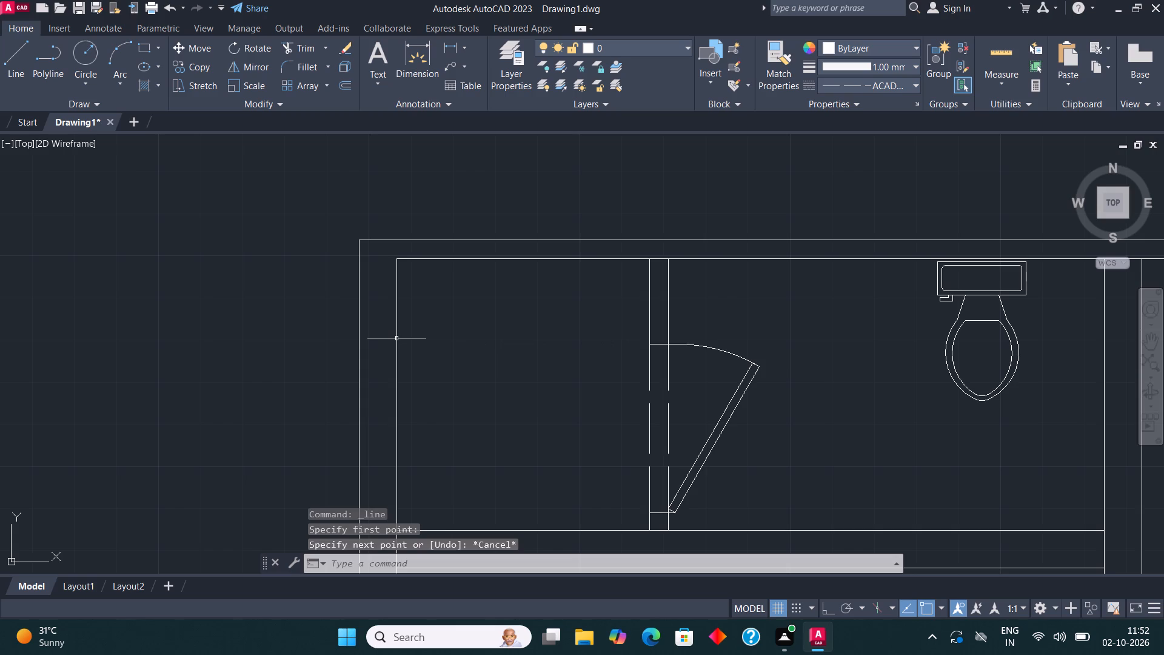
Set the current linetype to ByLayer in the Linetype Manager.
type("LIN")
left_click(362, 414)
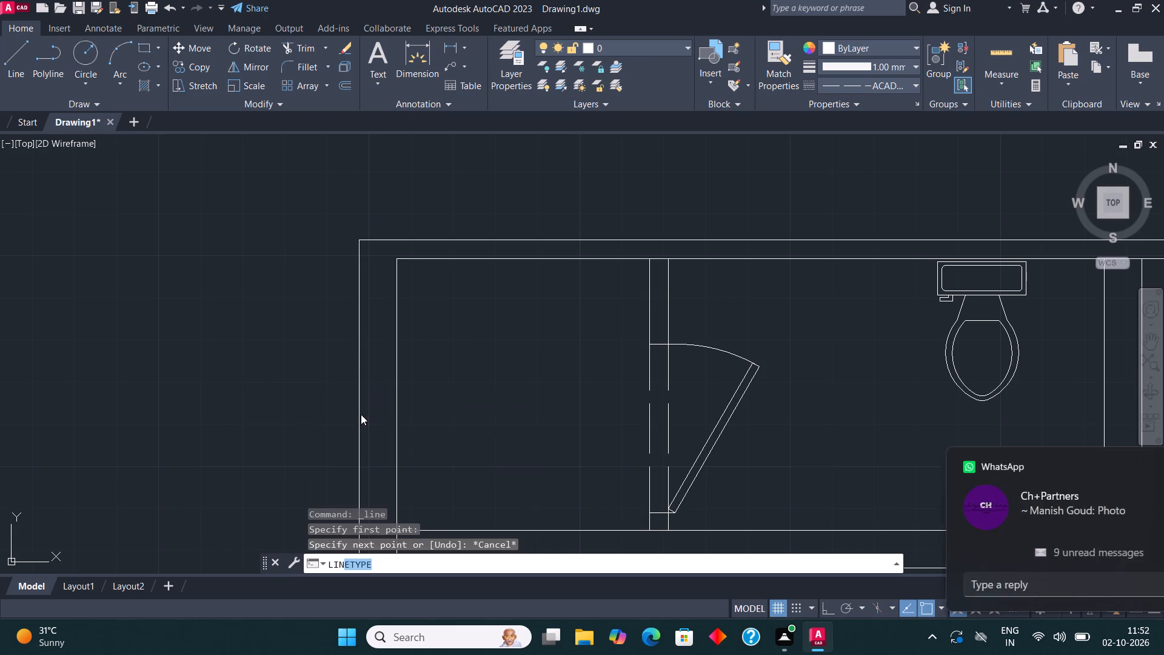
left_click(552, 263)
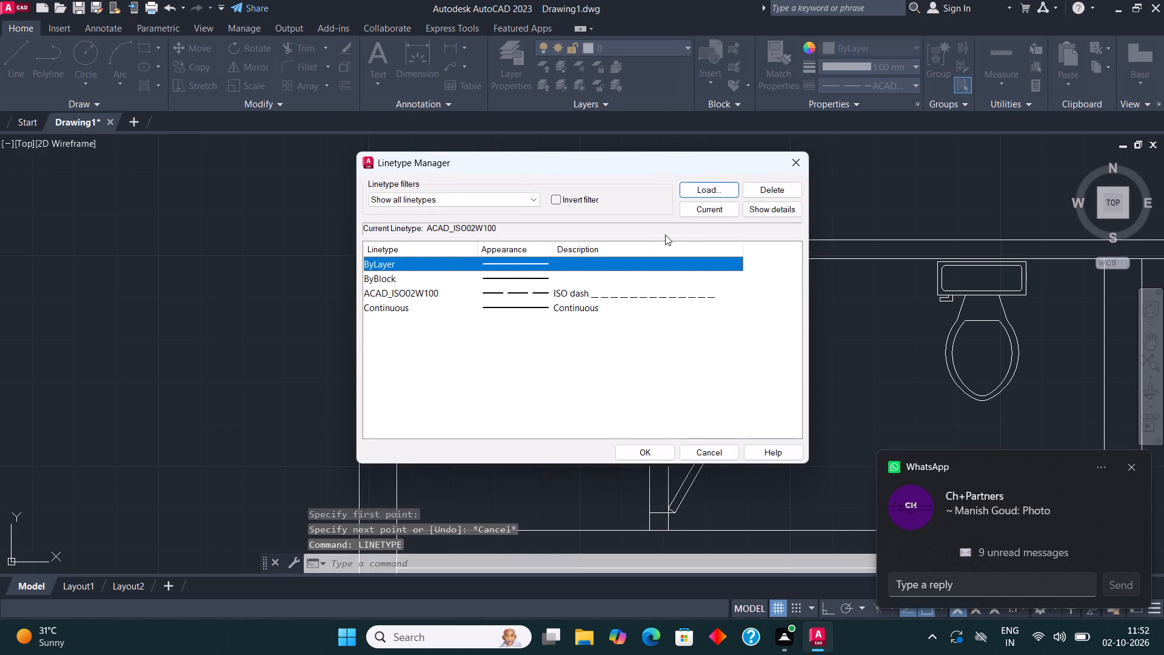
left_click(715, 206)
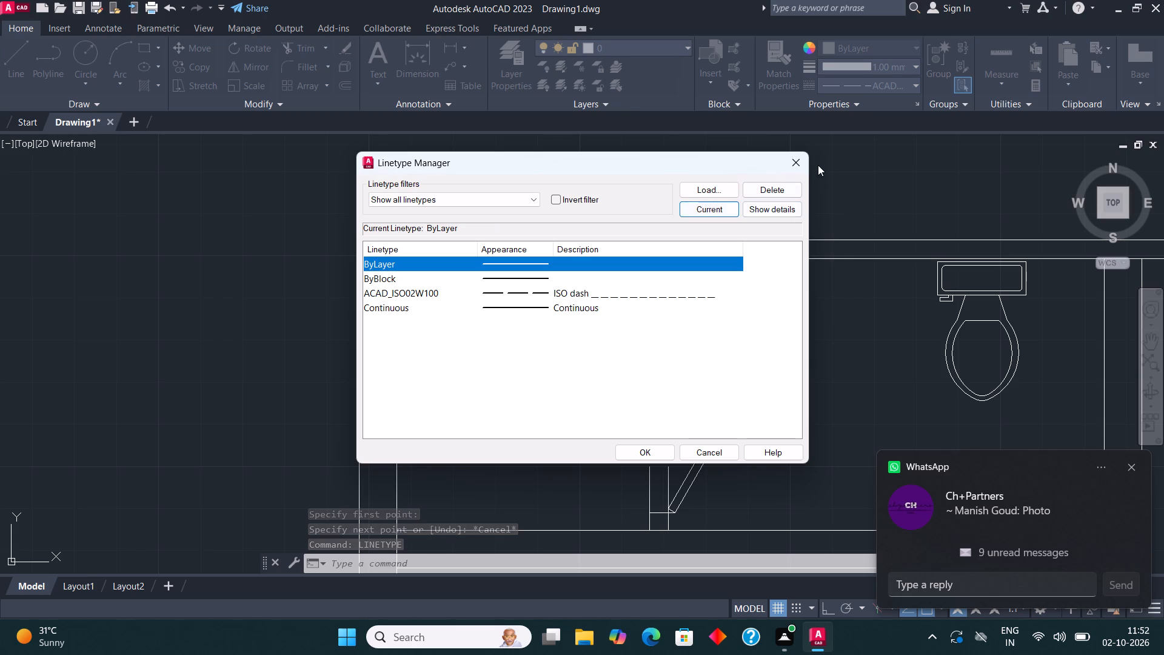
left_click(641, 454)
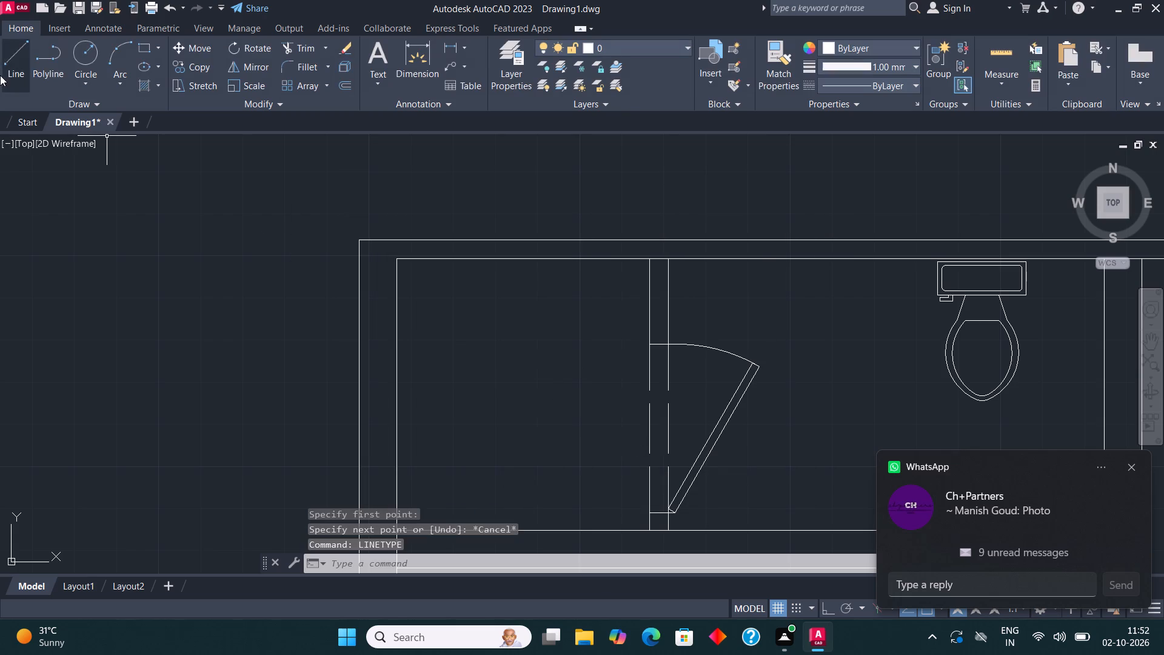
Draw a horizontal line from the upper end of the top-left toilet room's door opening across the small compartment to the outer wall.
left_click(18, 55)
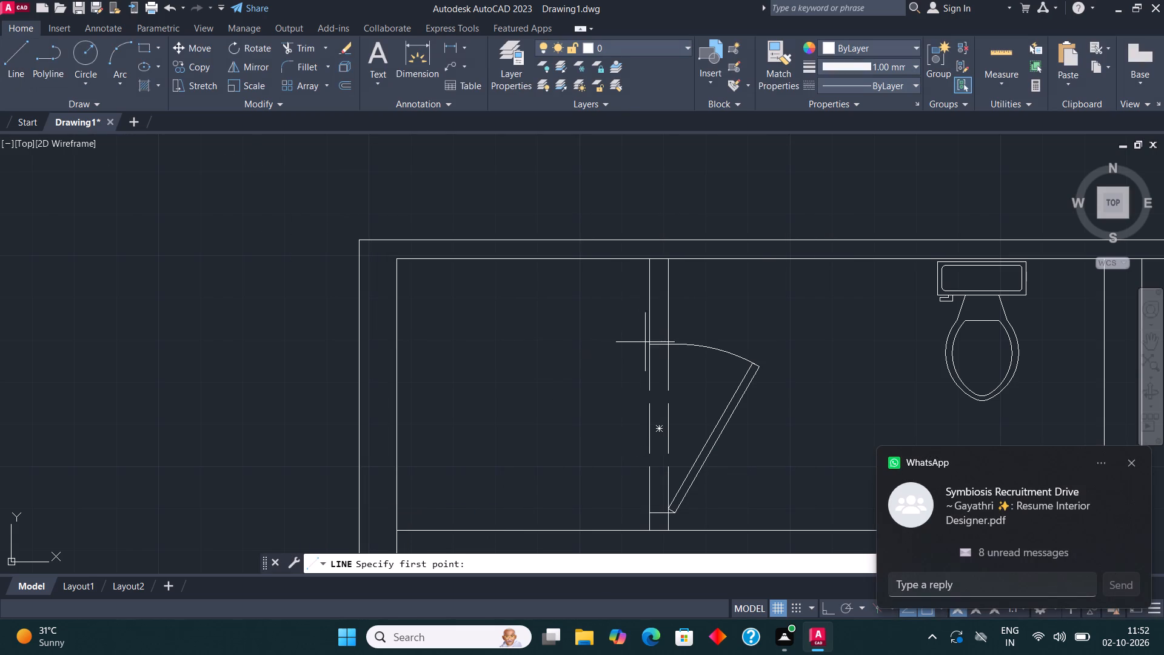
left_click(649, 346)
left_click(399, 344)
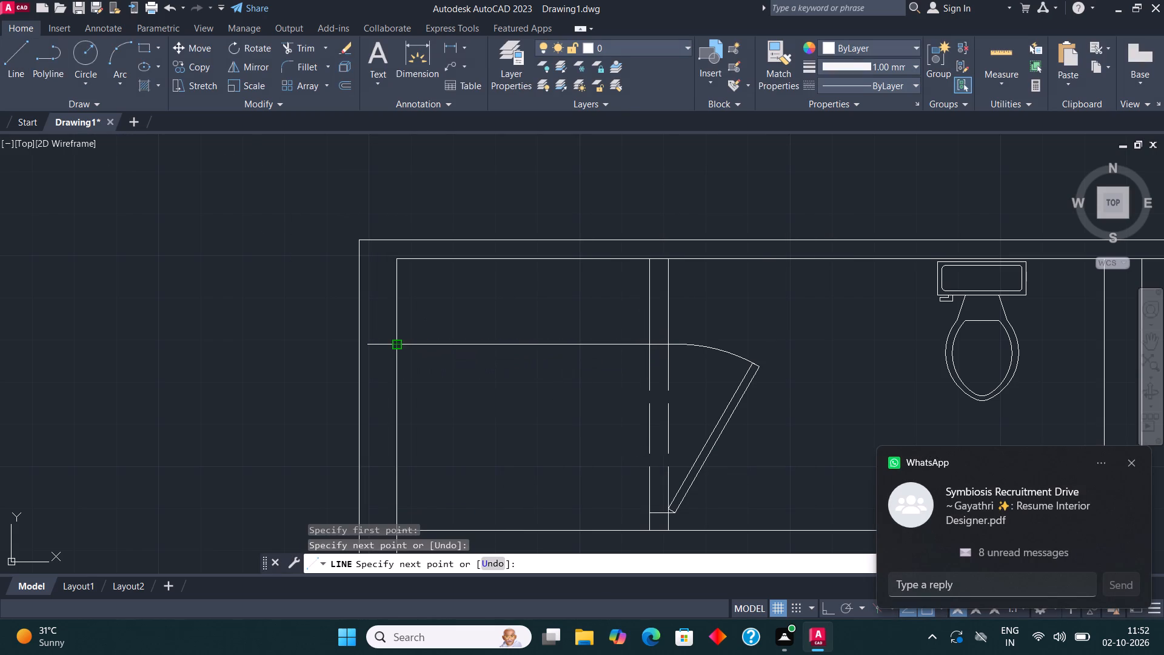
key("Escape")
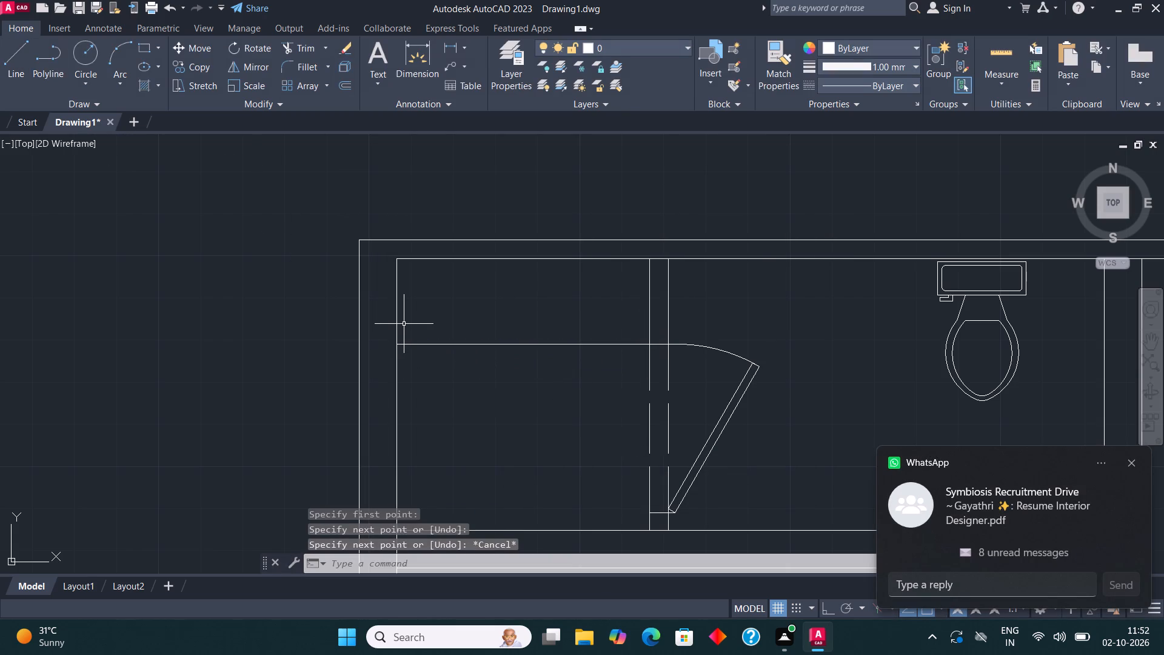
Draw a vertical line in the top-right room from the right end of its lower door opening up to the top wall.
scroll(318, 330, "down", 2)
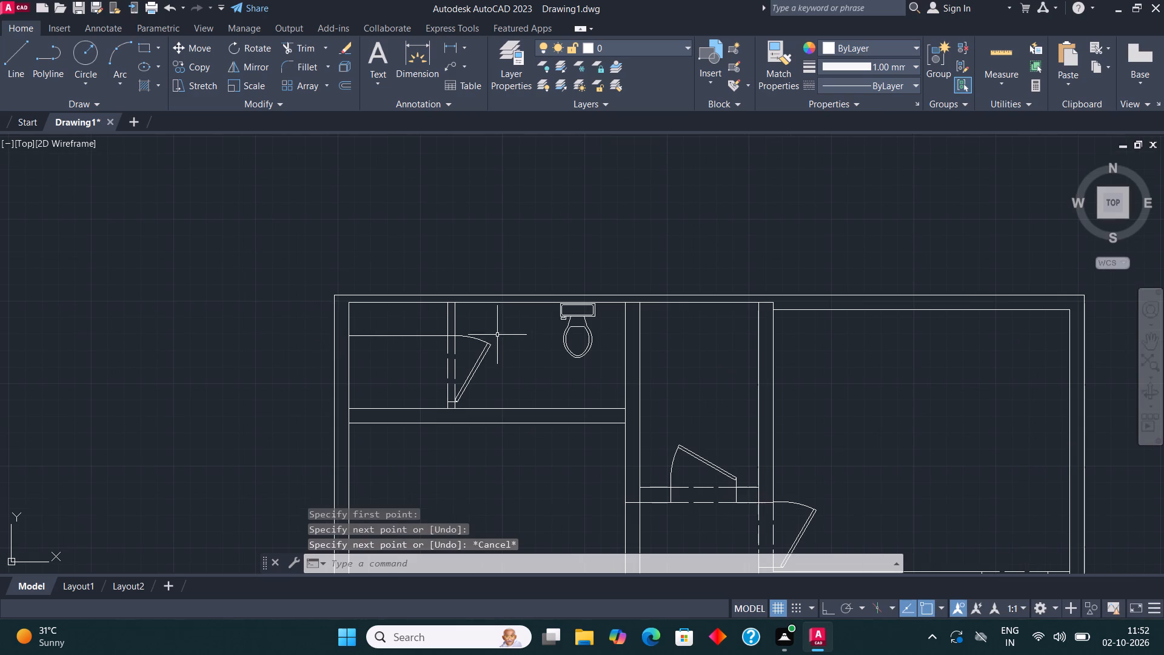
scroll(452, 334, "down", 1)
left_click(10, 53)
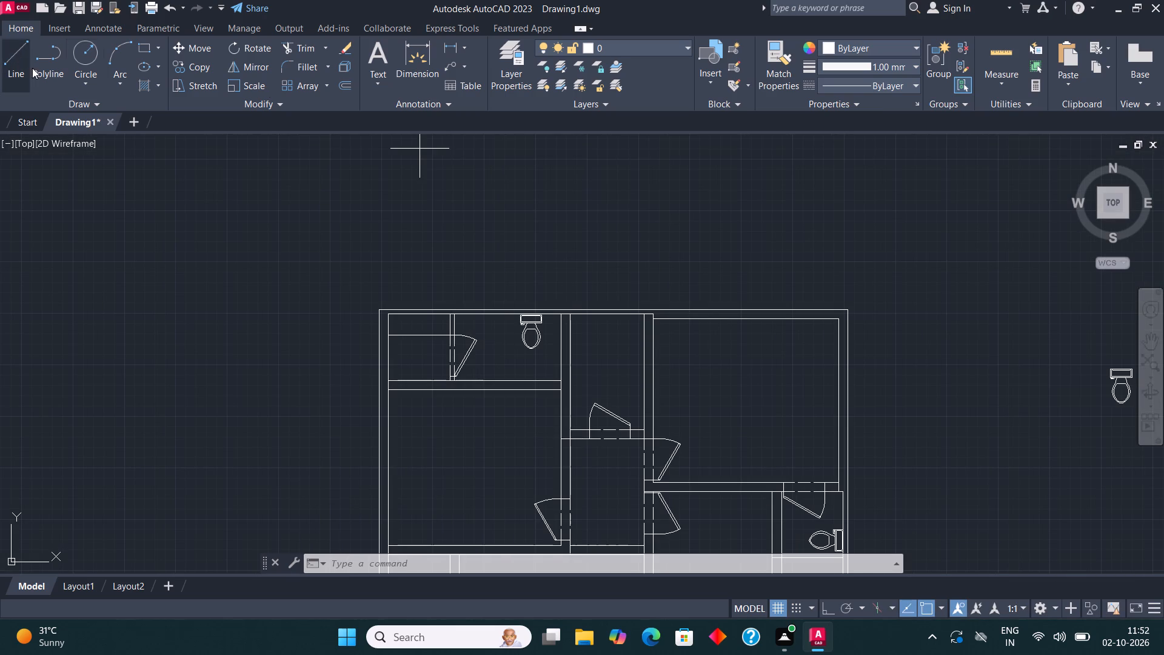
middle_click_drag(862, 391, 806, 372)
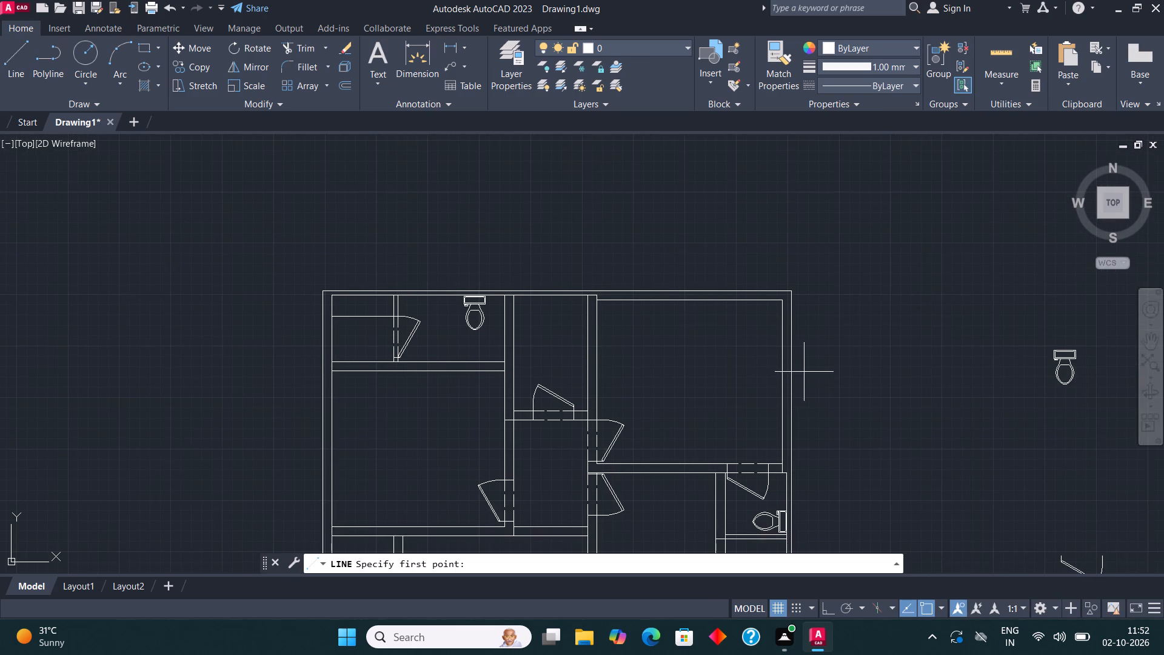
scroll(792, 378, "up", 1)
left_click(754, 516)
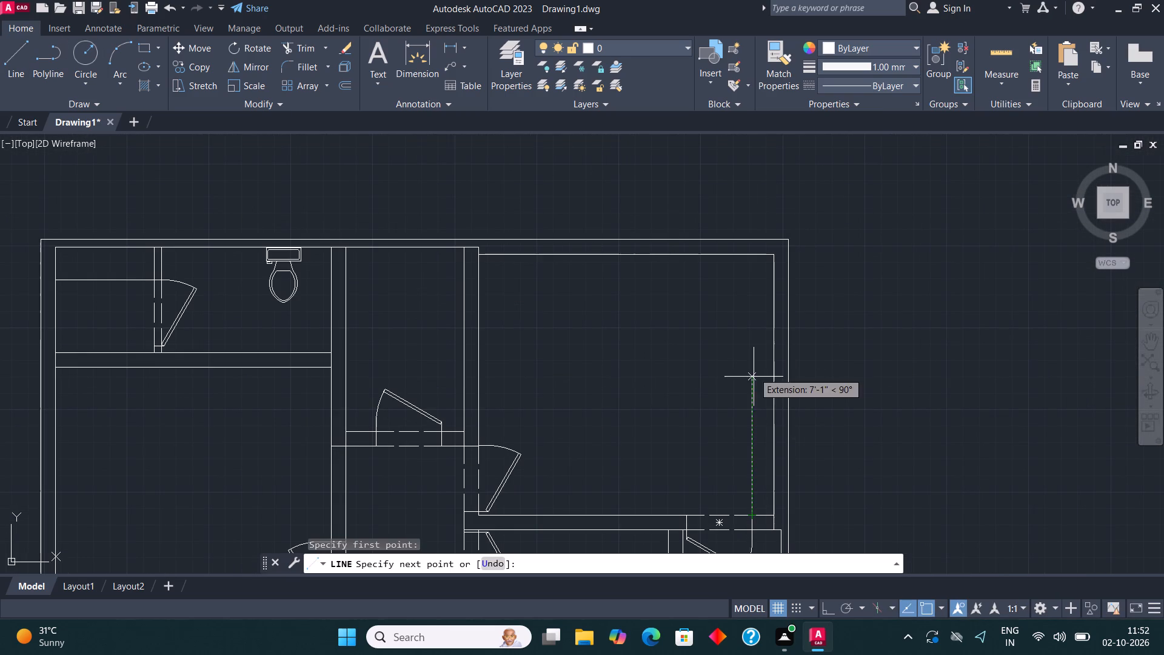
left_click(746, 254)
scroll(756, 208, "down", 1)
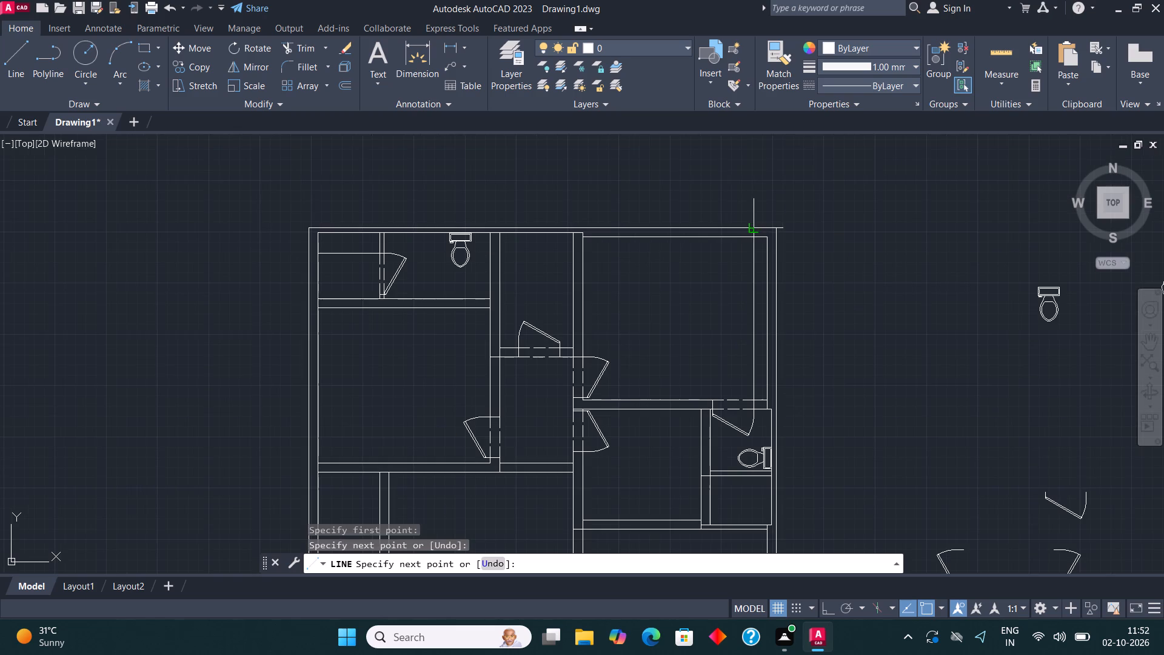
key("Escape")
Hatch the strip above the new horizontal line in the top-left compartment with the GOST wood pattern.
scroll(757, 255, "down", 2)
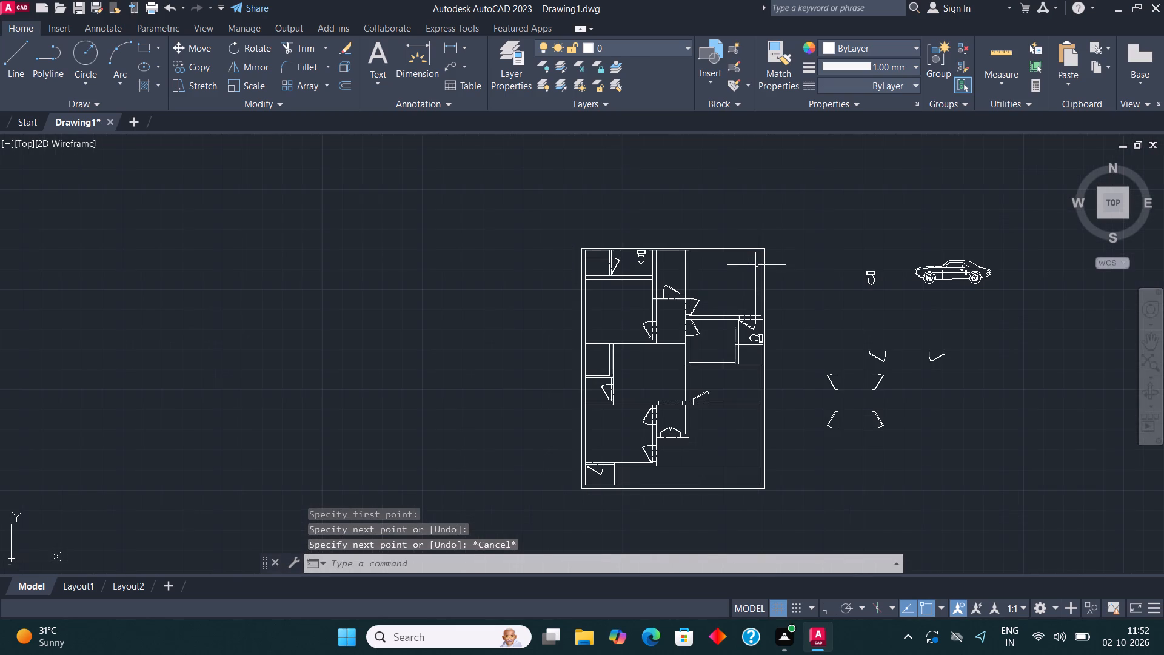
middle_click_drag(797, 339, 774, 429)
scroll(618, 335, "up", 4)
scroll(603, 322, "down", 1)
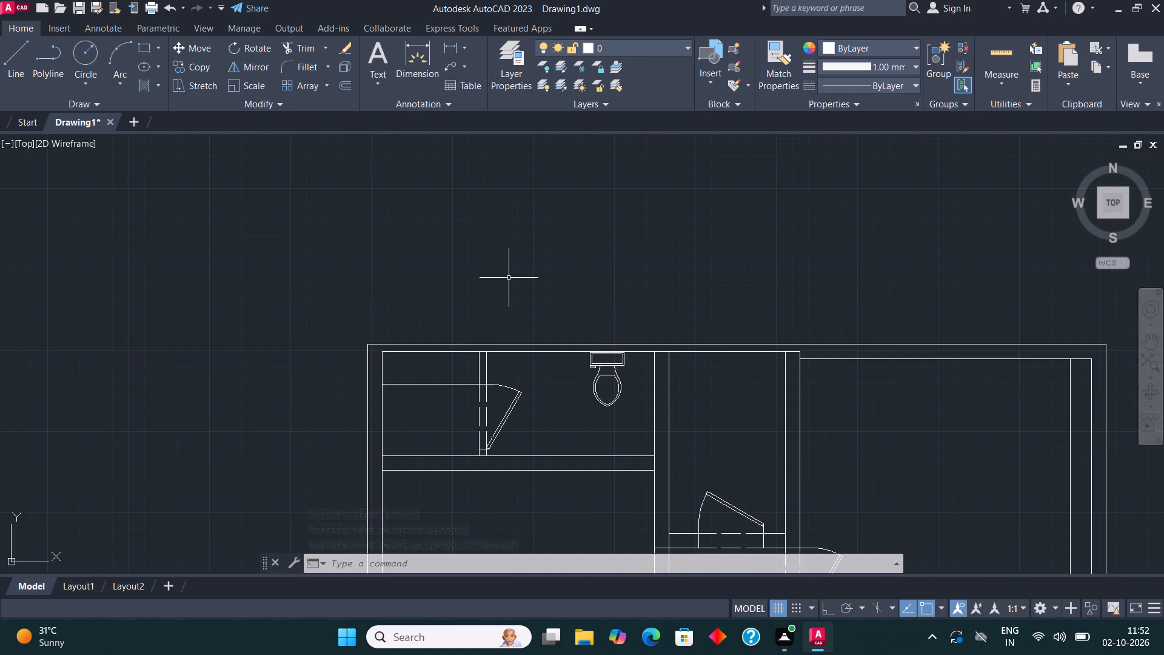
type("HA")
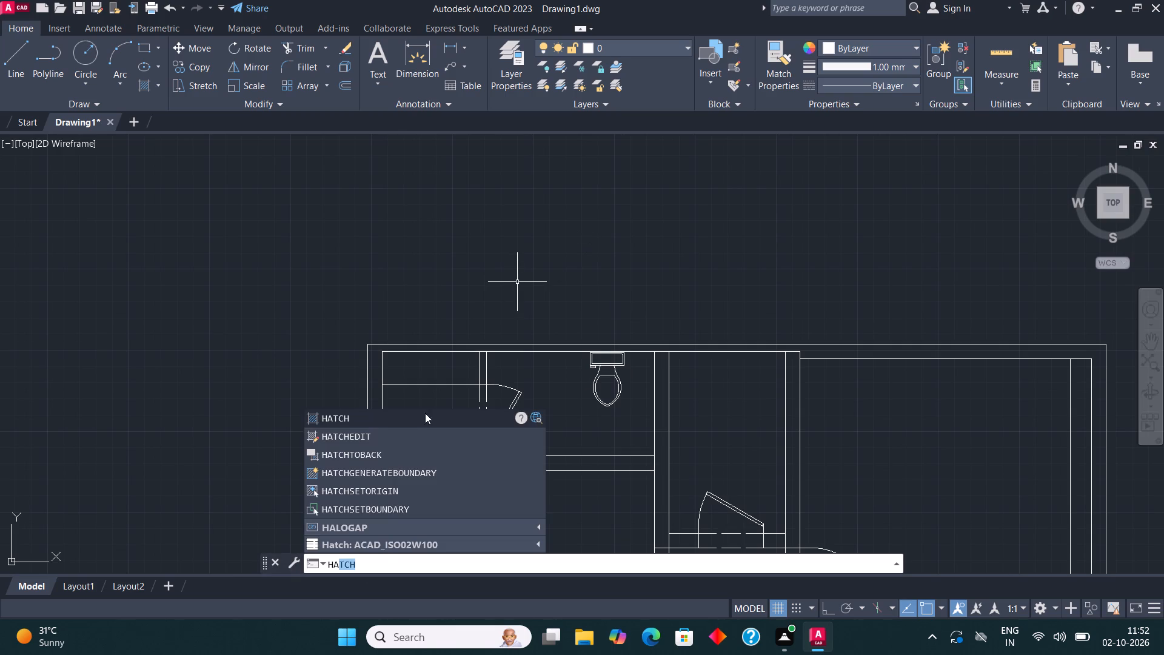
left_click(381, 425)
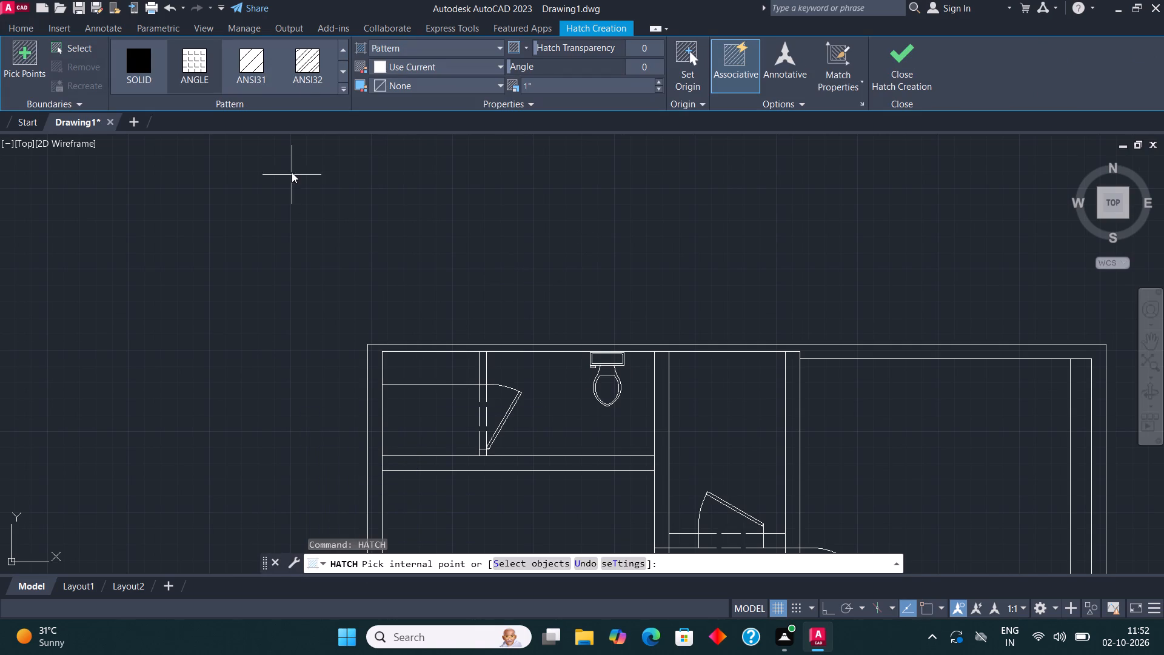
left_click(346, 53)
left_click(342, 70)
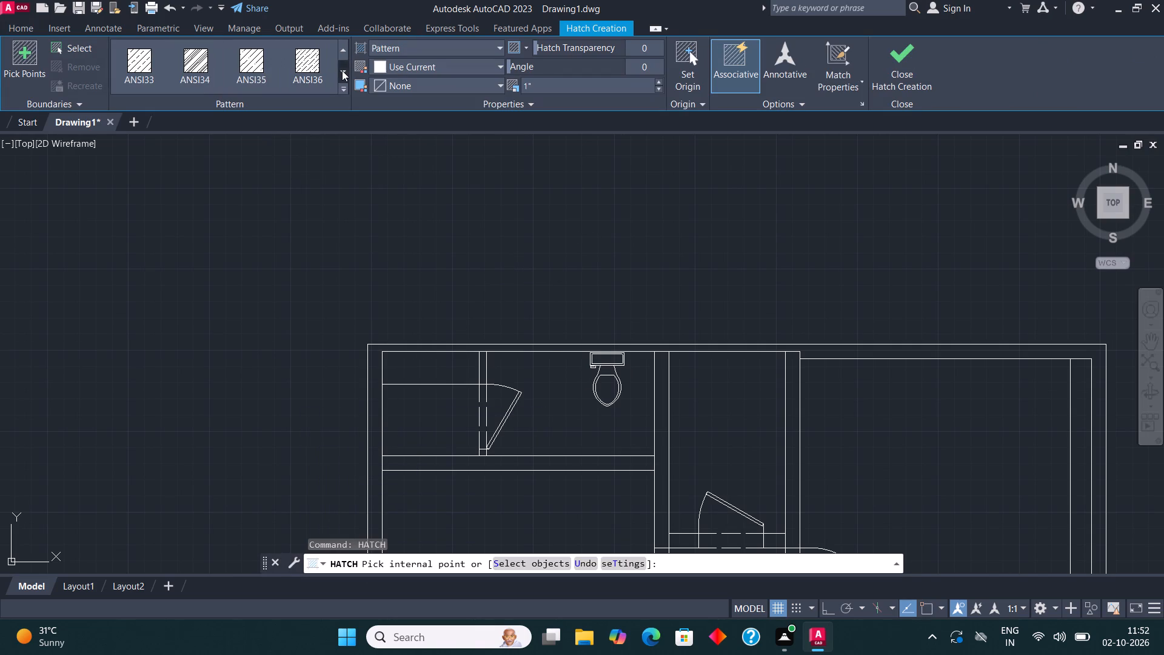
left_click(342, 70)
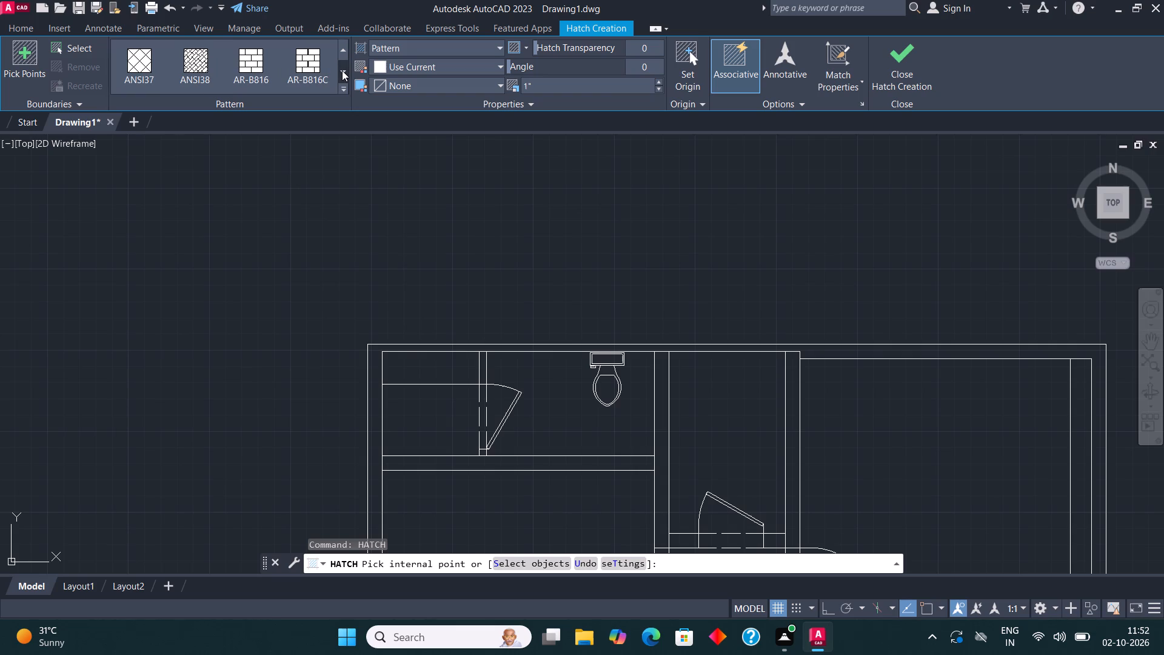
left_click(342, 70)
left_click(342, 70)
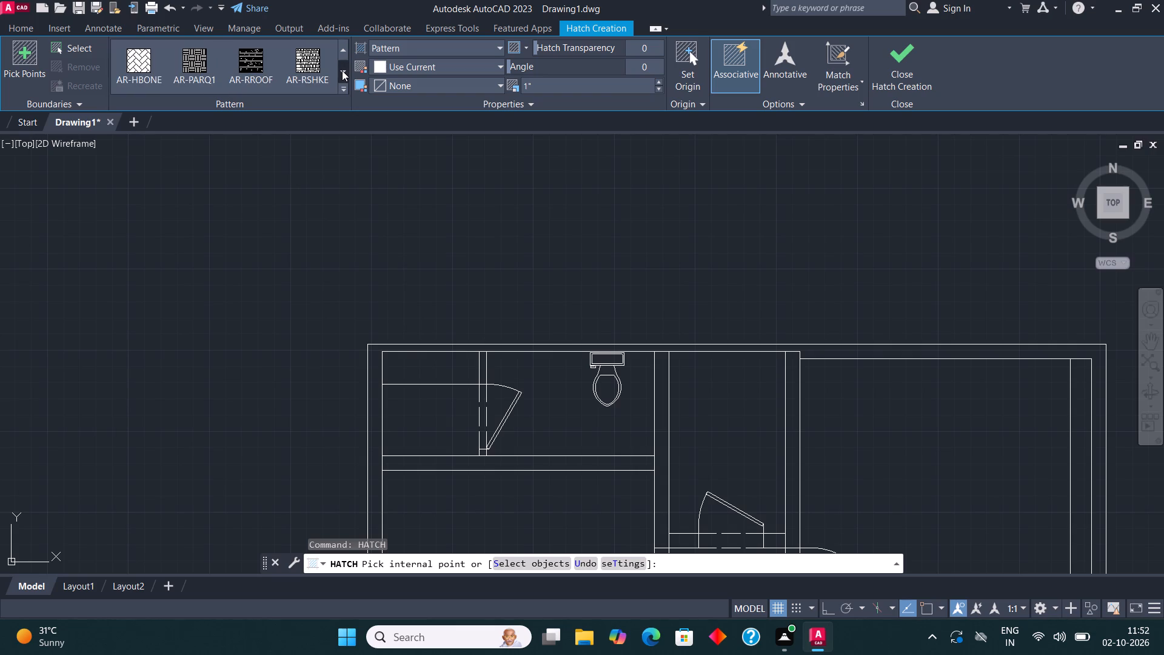
left_click(342, 70)
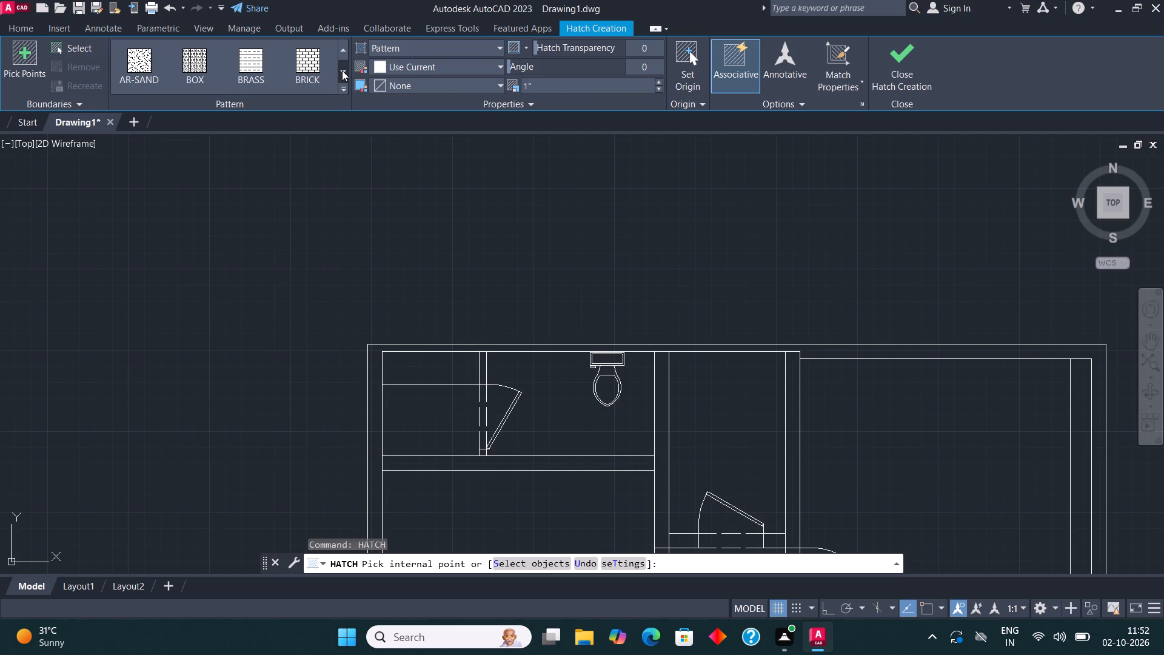
left_click(342, 70)
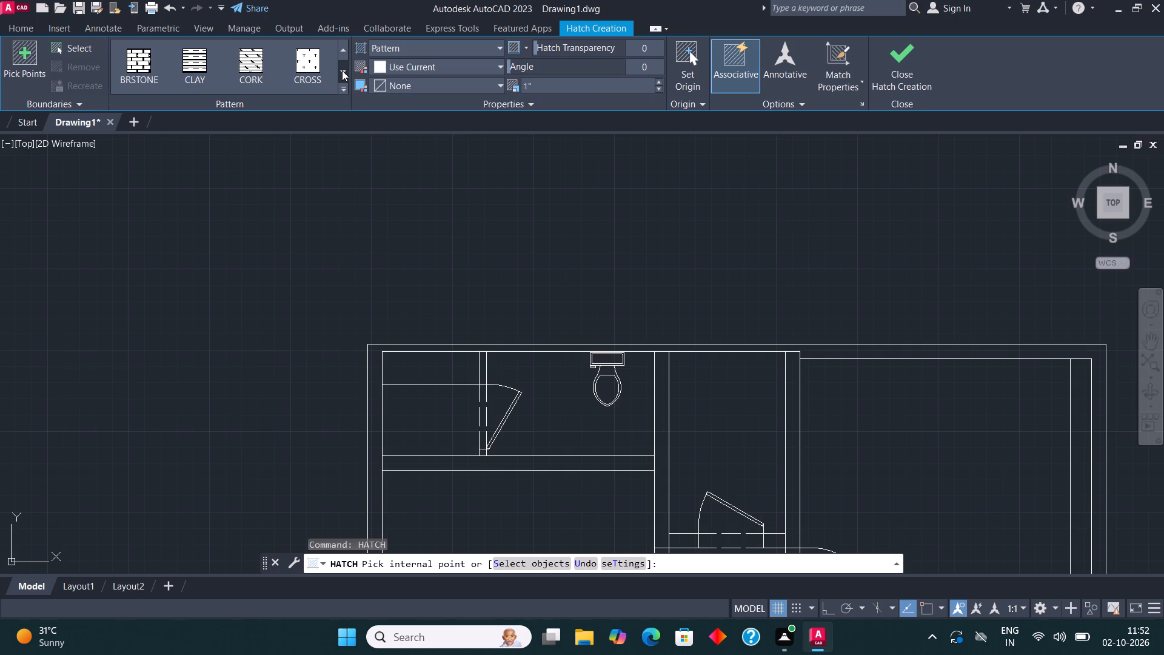
left_click(342, 70)
left_click(342, 70)
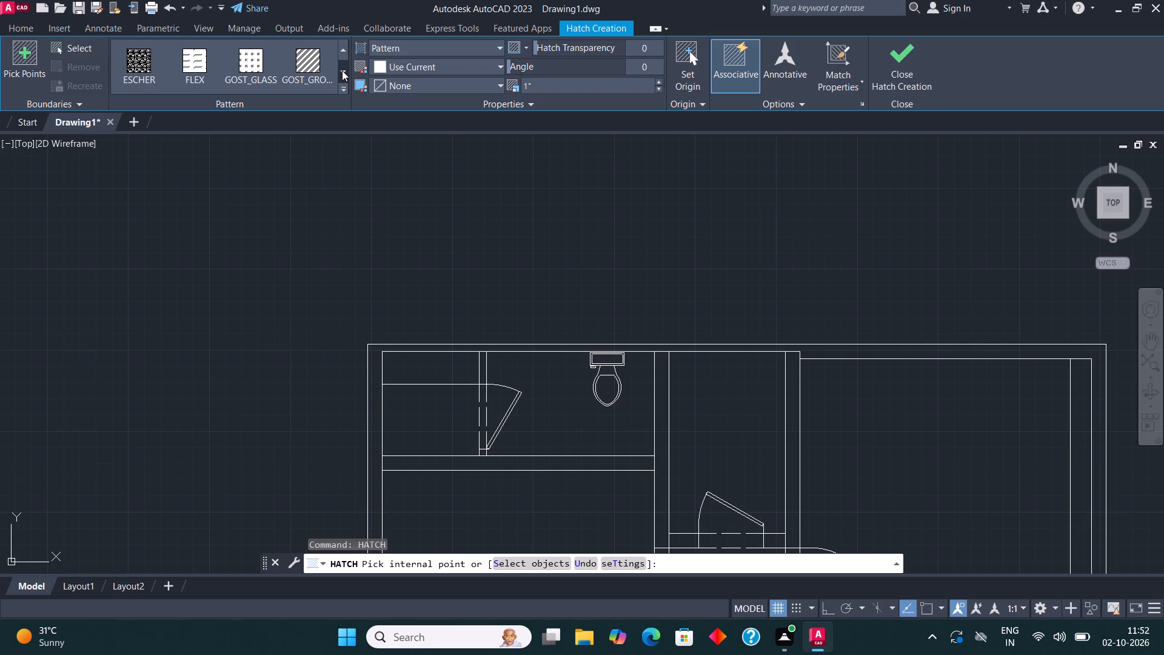
left_click(342, 70)
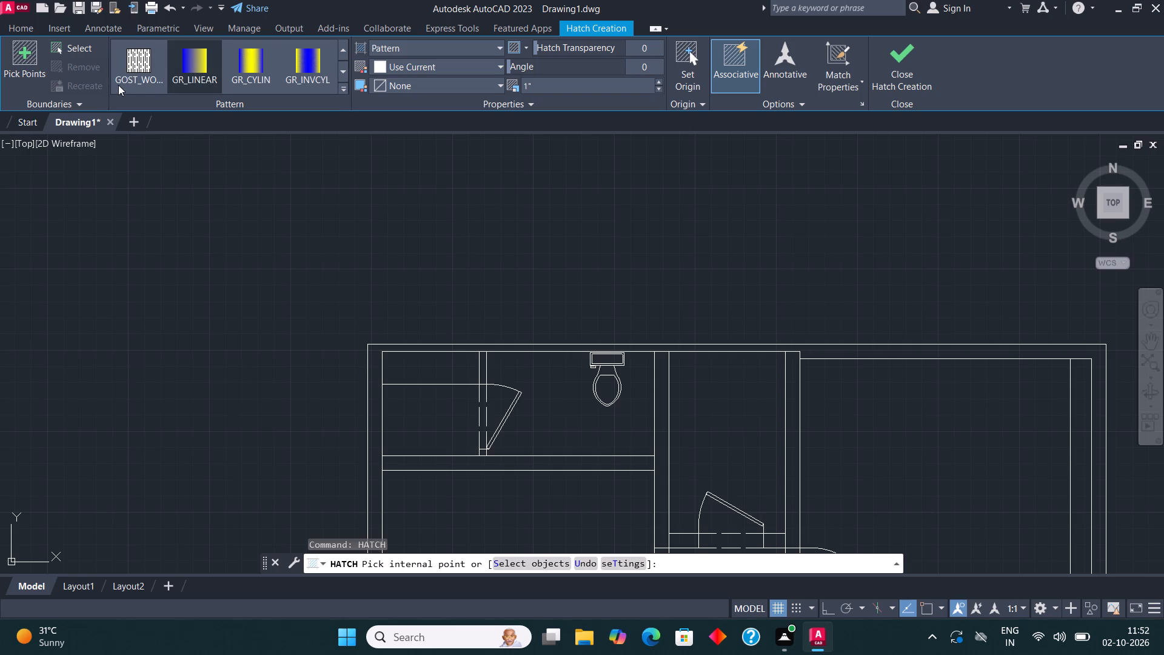
left_click(128, 59)
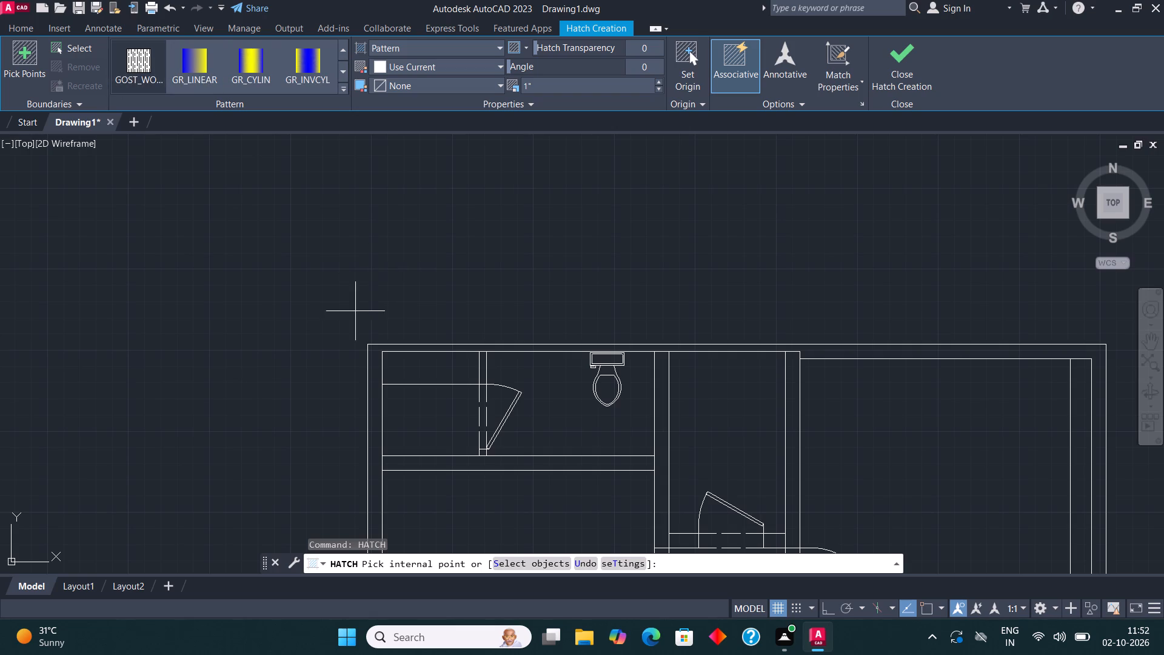
left_click(403, 366)
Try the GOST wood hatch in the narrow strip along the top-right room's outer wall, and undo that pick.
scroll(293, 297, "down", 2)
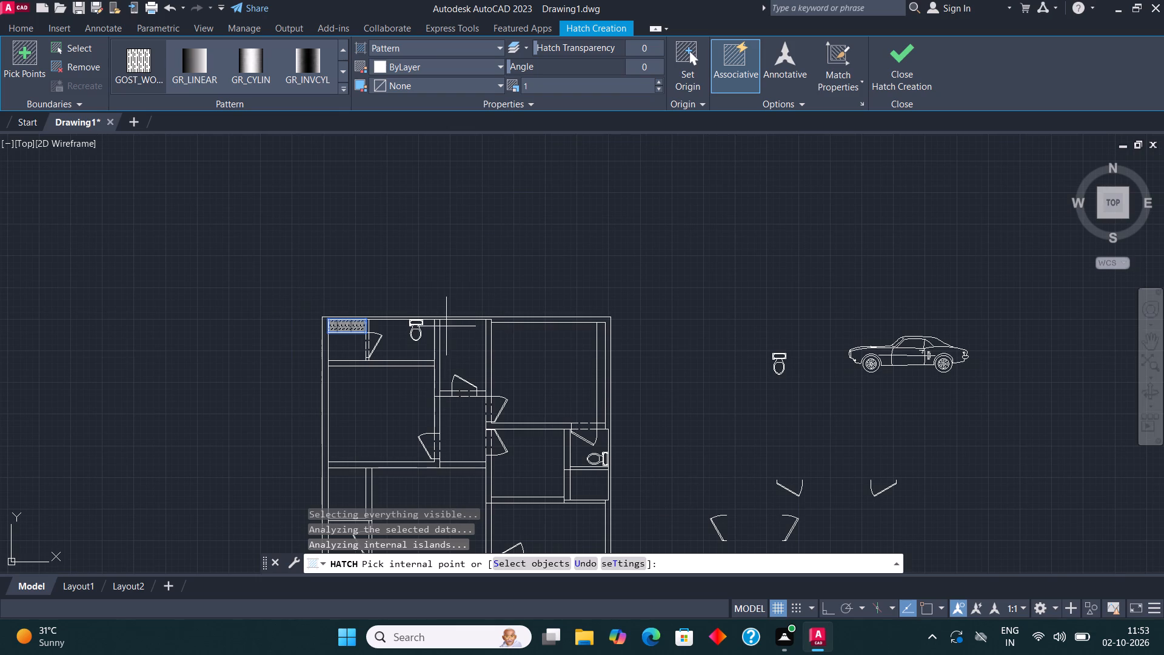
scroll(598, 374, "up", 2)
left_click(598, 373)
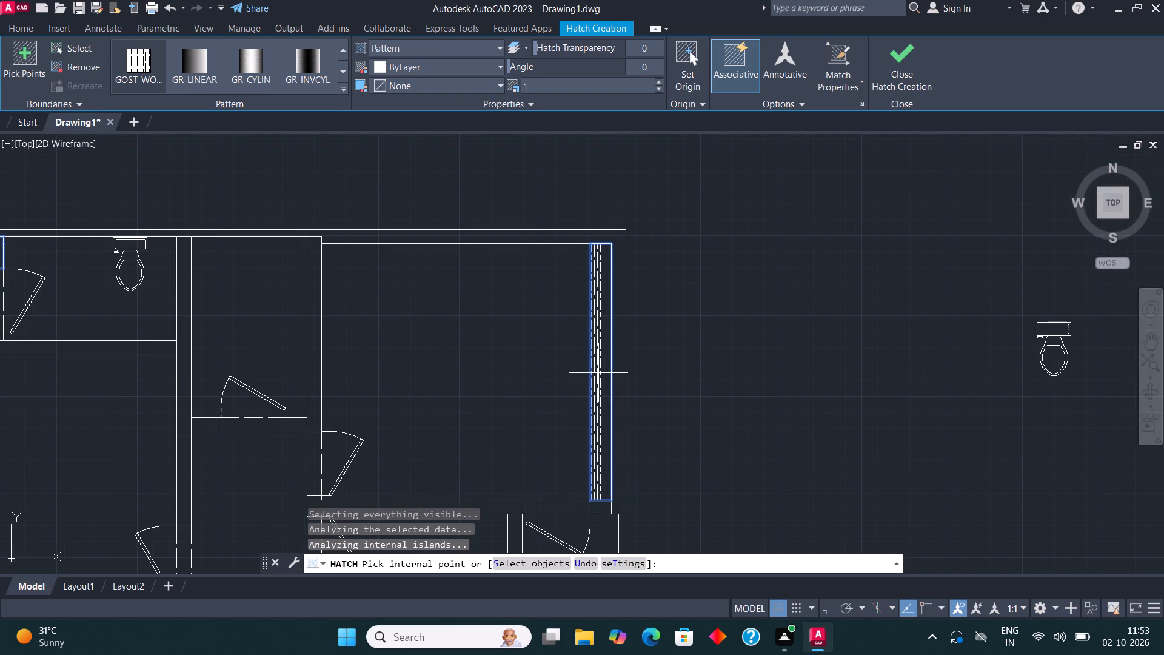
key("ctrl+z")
Hatch the narrow strip along the top-right room's outer wall with the DOLMIT pattern.
scroll(598, 374, "down", 1)
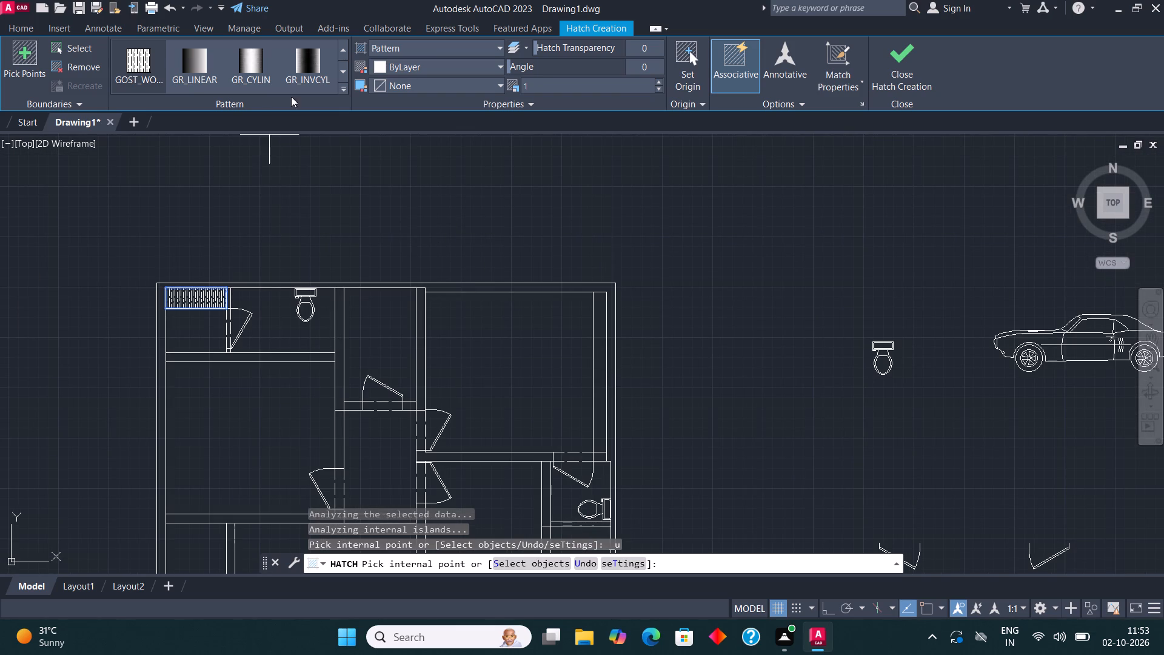
left_click(344, 49)
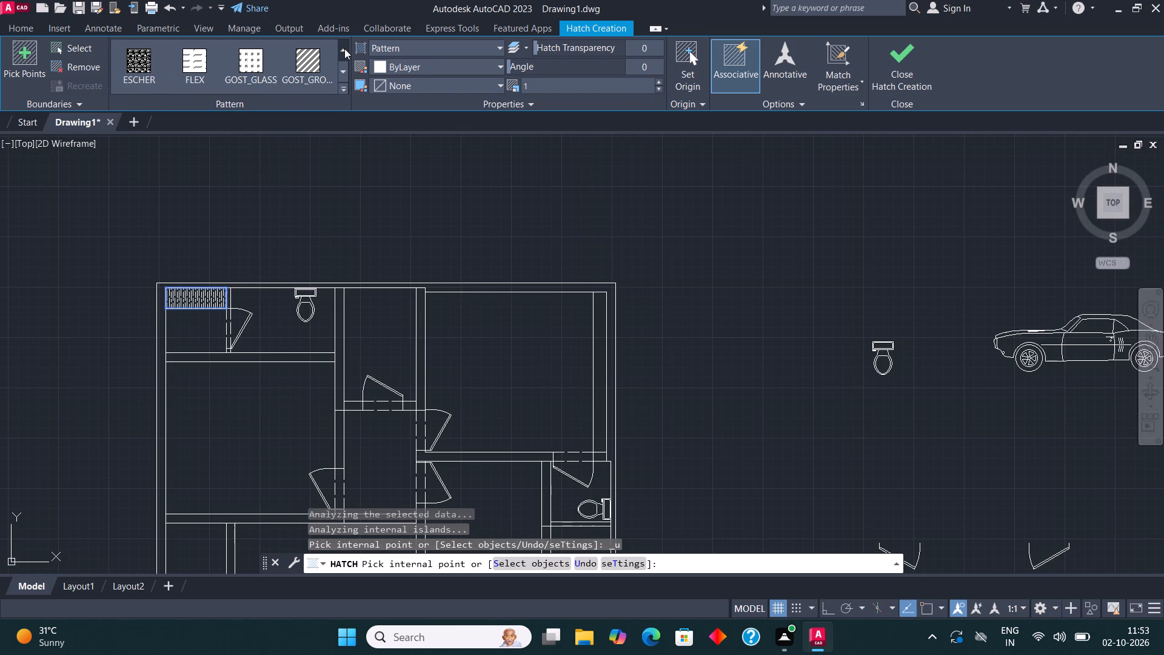
left_click(346, 46)
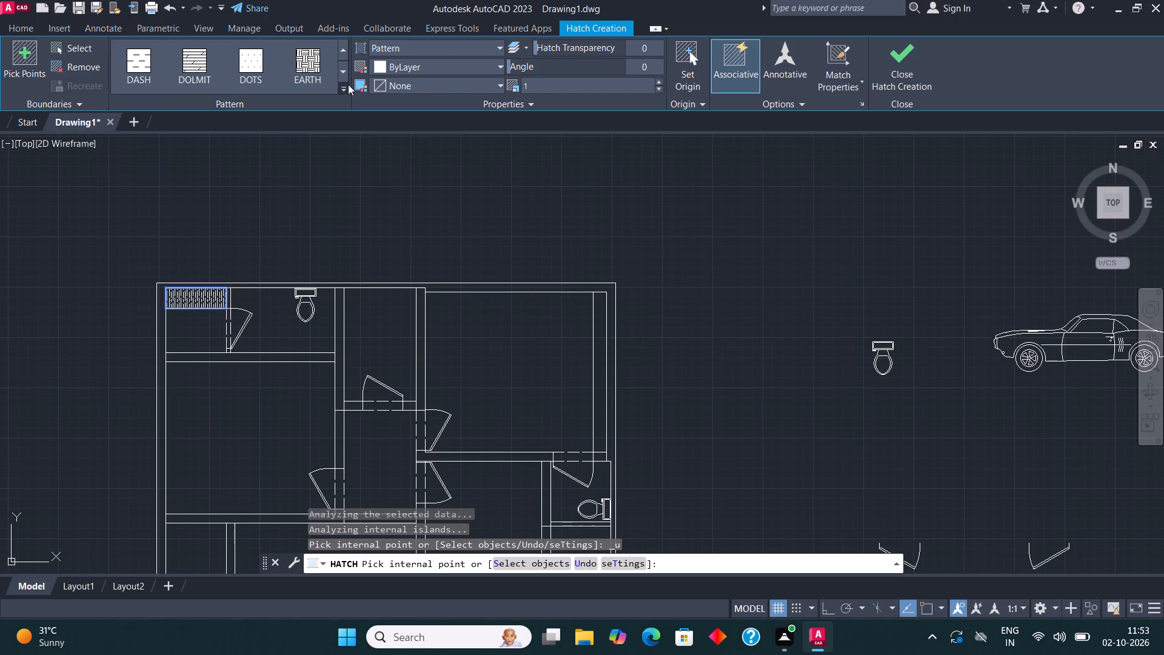
left_click(196, 59)
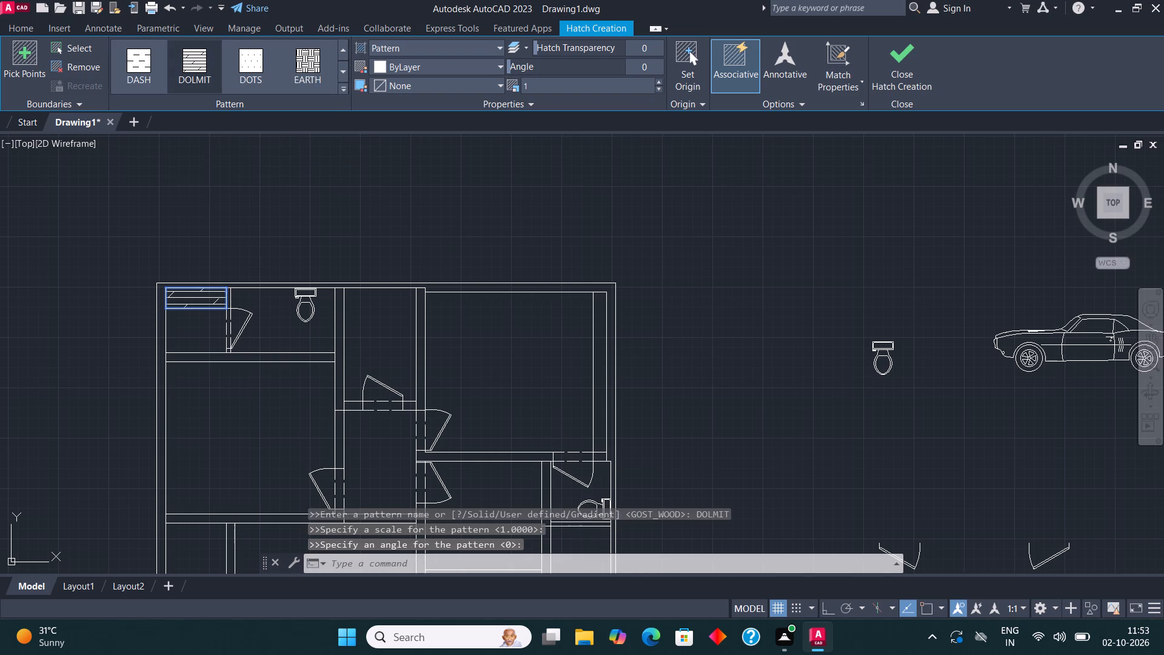
key("ctrl+z")
left_click(198, 63)
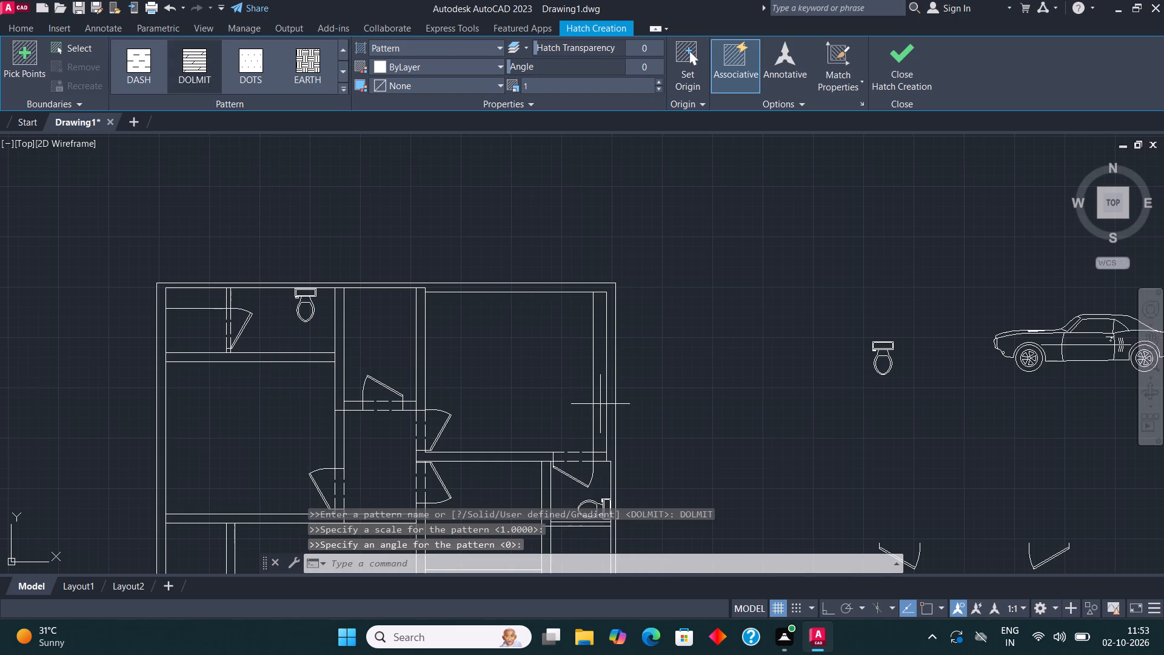
left_click(604, 389)
left_click(894, 65)
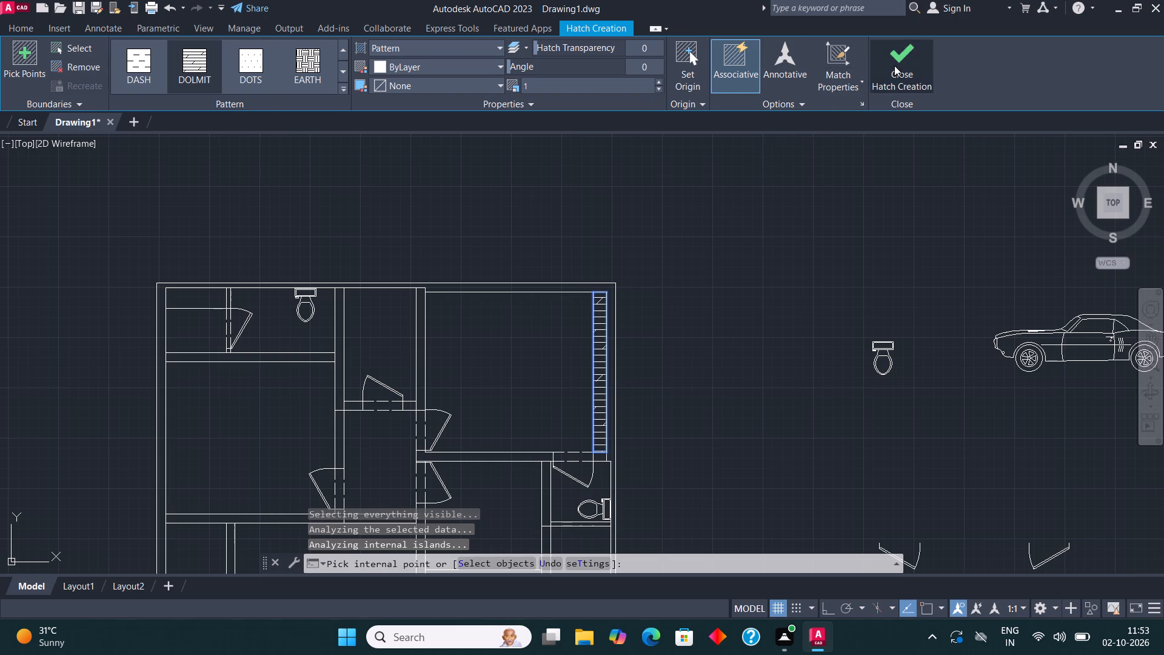
Hatch the strip at the top of the small top-left compartment again with the GOST wood pattern.
key("h")
key("Return")
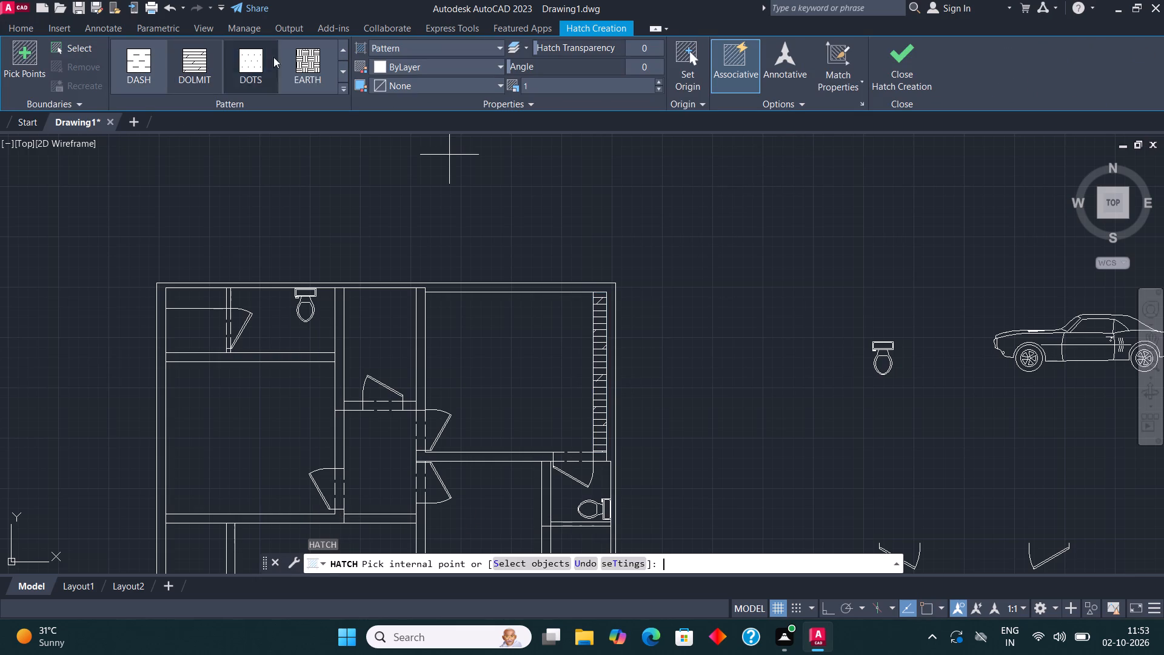
left_click(347, 49)
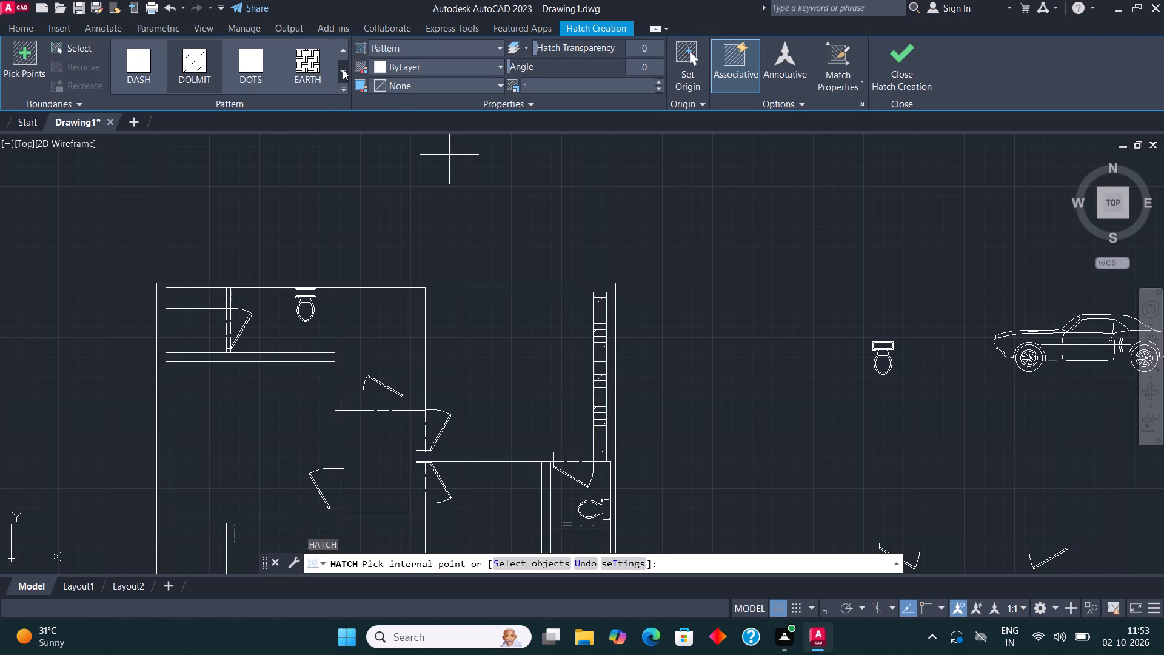
left_click(343, 68)
left_click(343, 68)
left_click(140, 64)
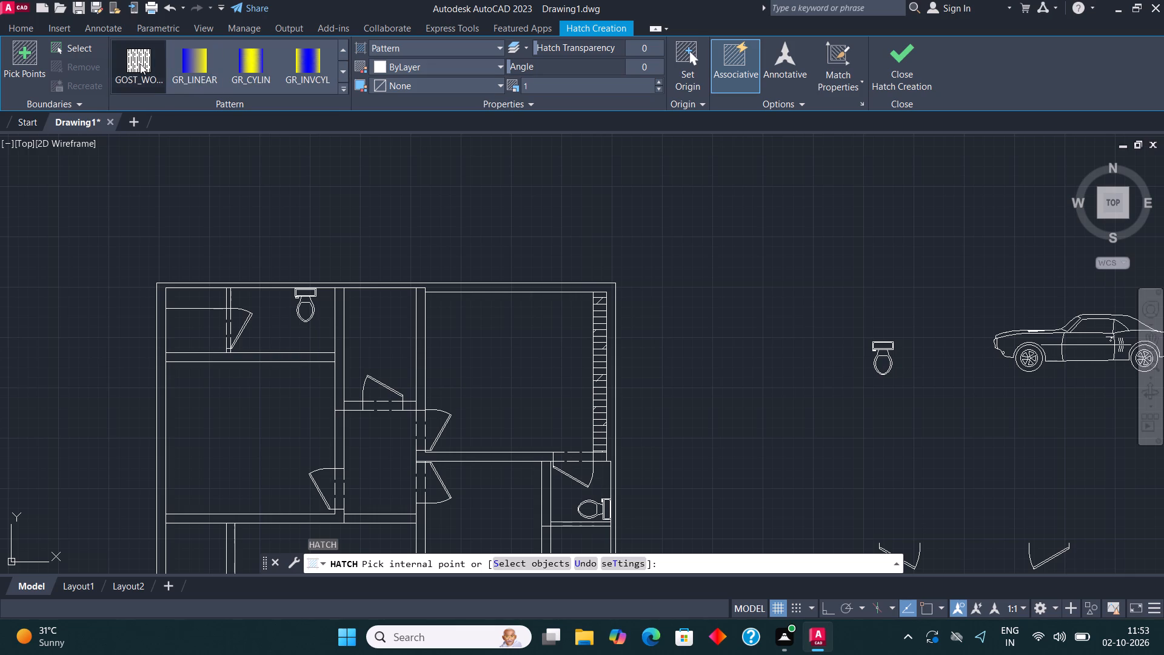
left_click(195, 303)
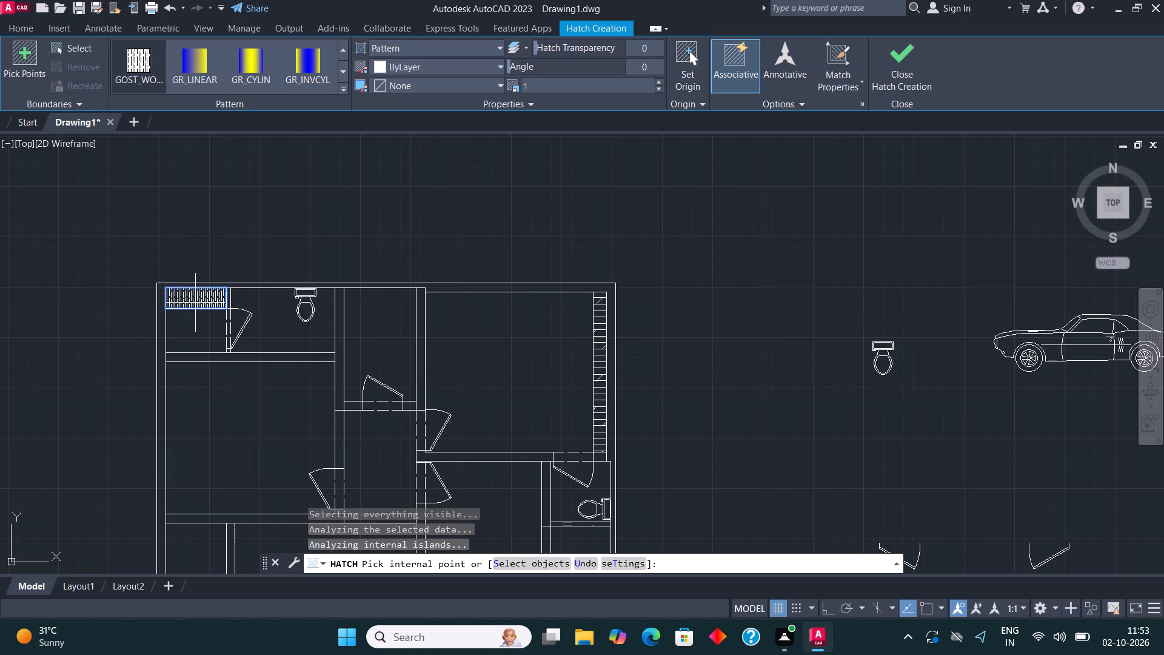
left_click(903, 62)
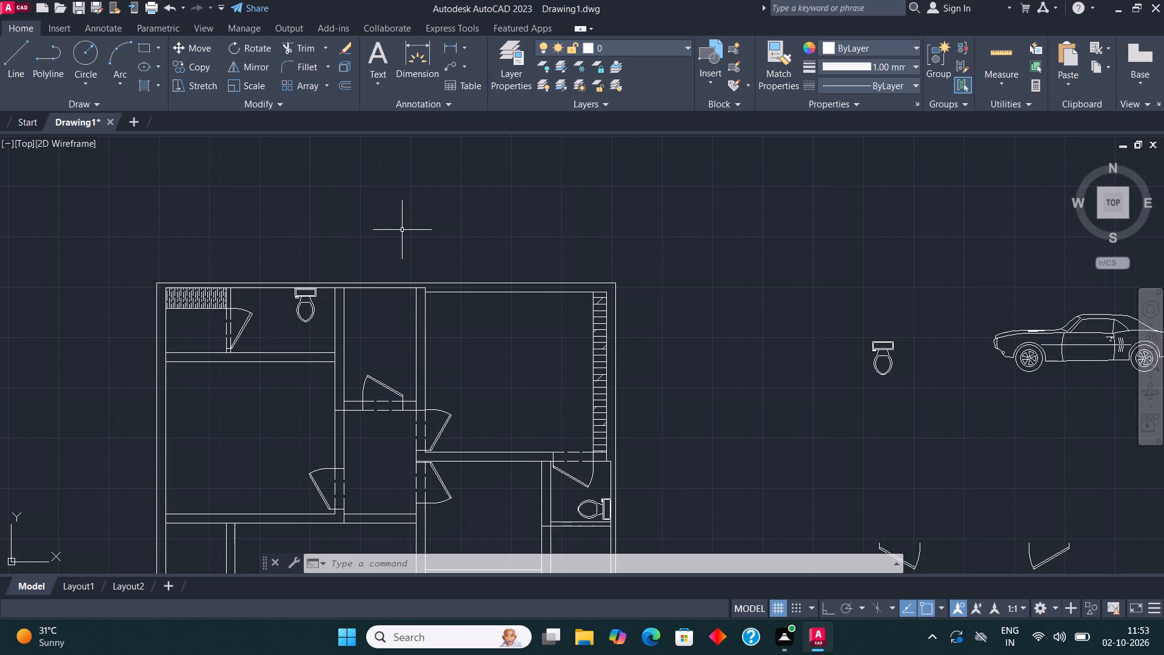
Hatch the small room between the top-left toilet room and the top-right room with the ANSI38 pattern.
key("h")
key("Return")
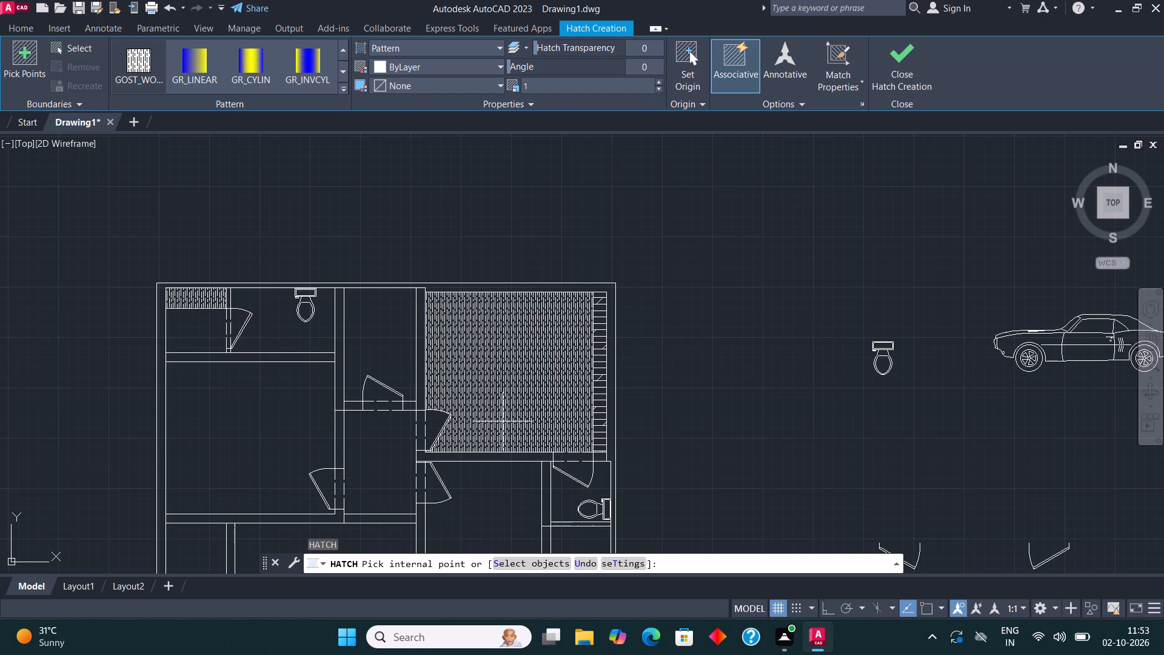
left_click(349, 42)
left_click(343, 52)
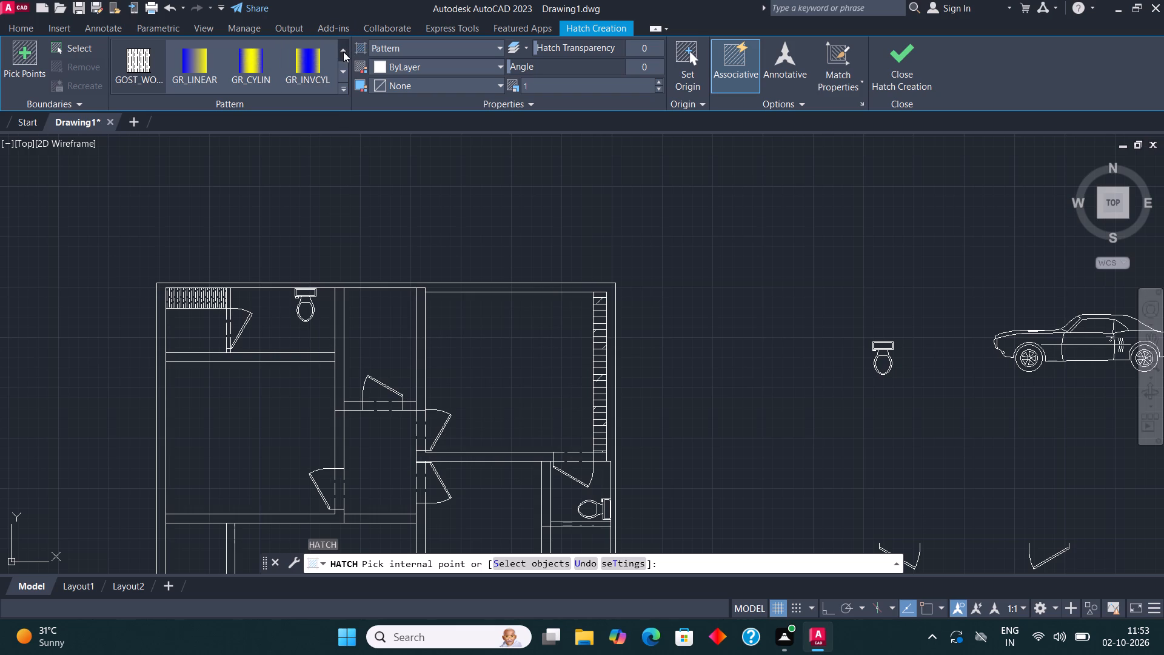
left_click(342, 71)
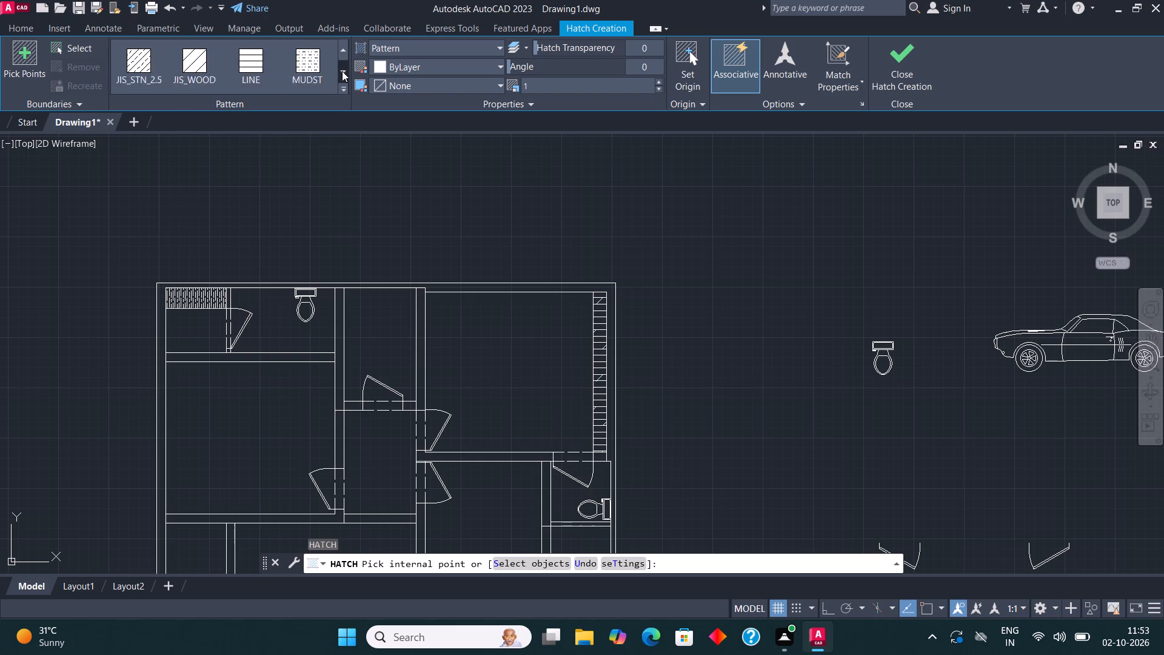
left_click(341, 45)
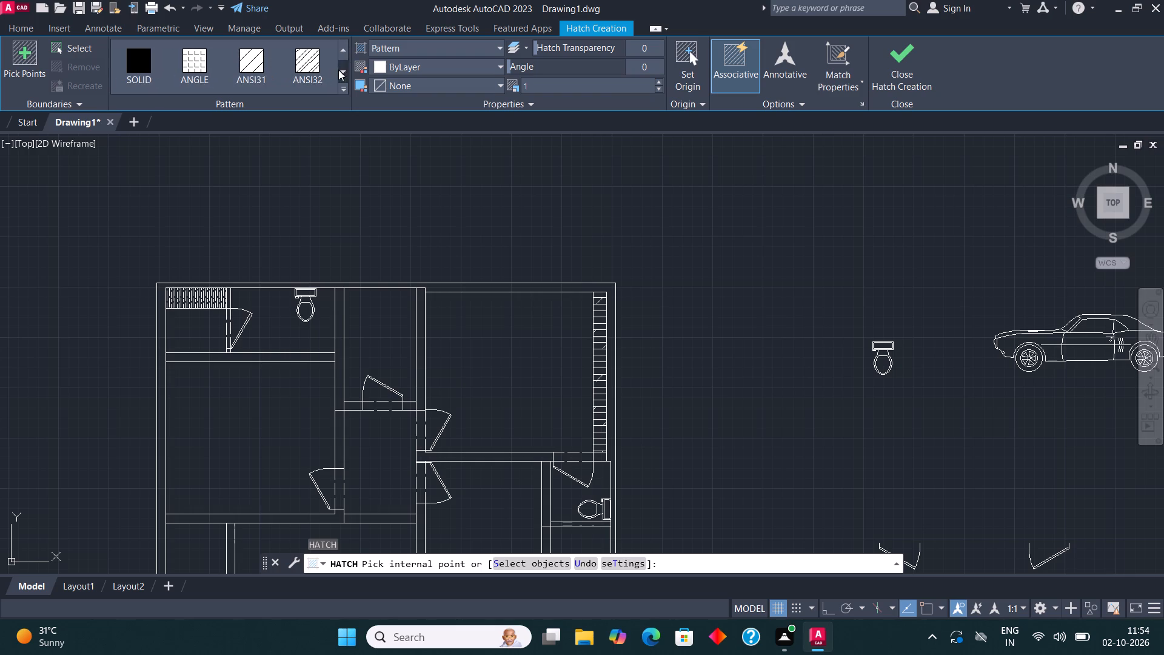
left_click(341, 75)
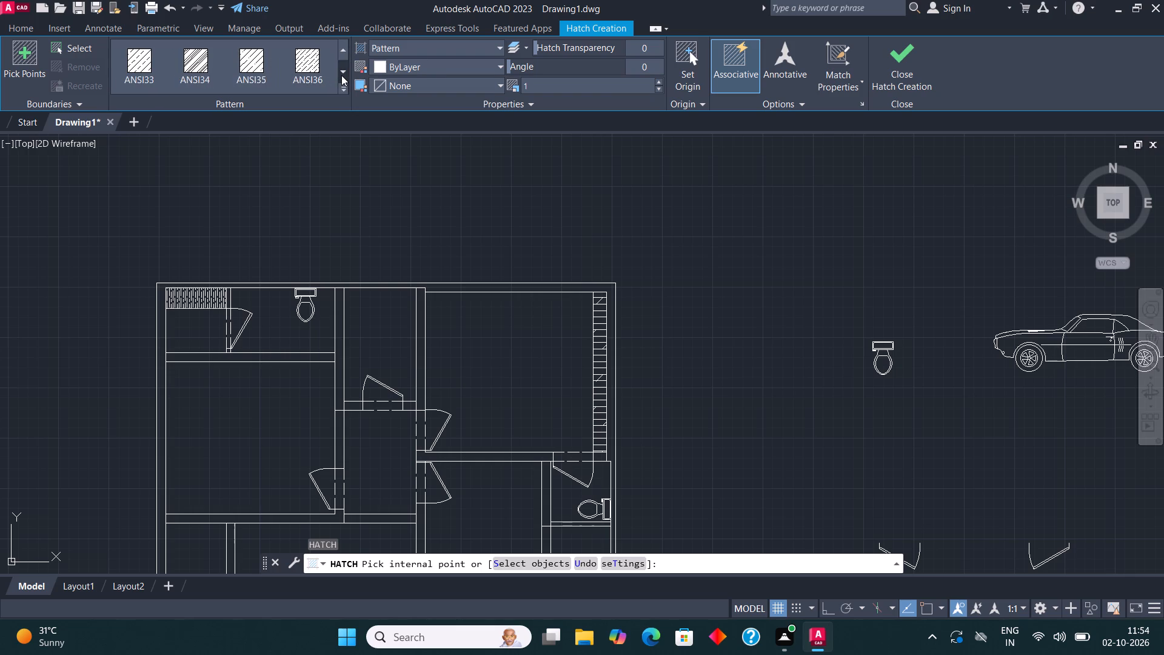
left_click(341, 75)
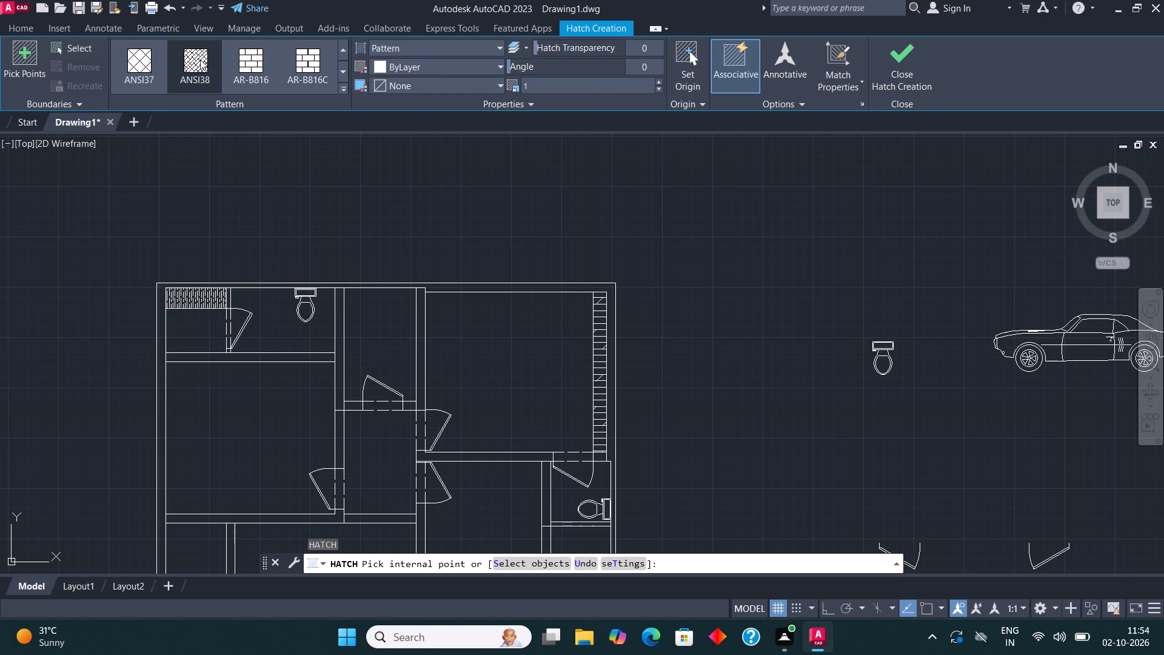
left_click(200, 58)
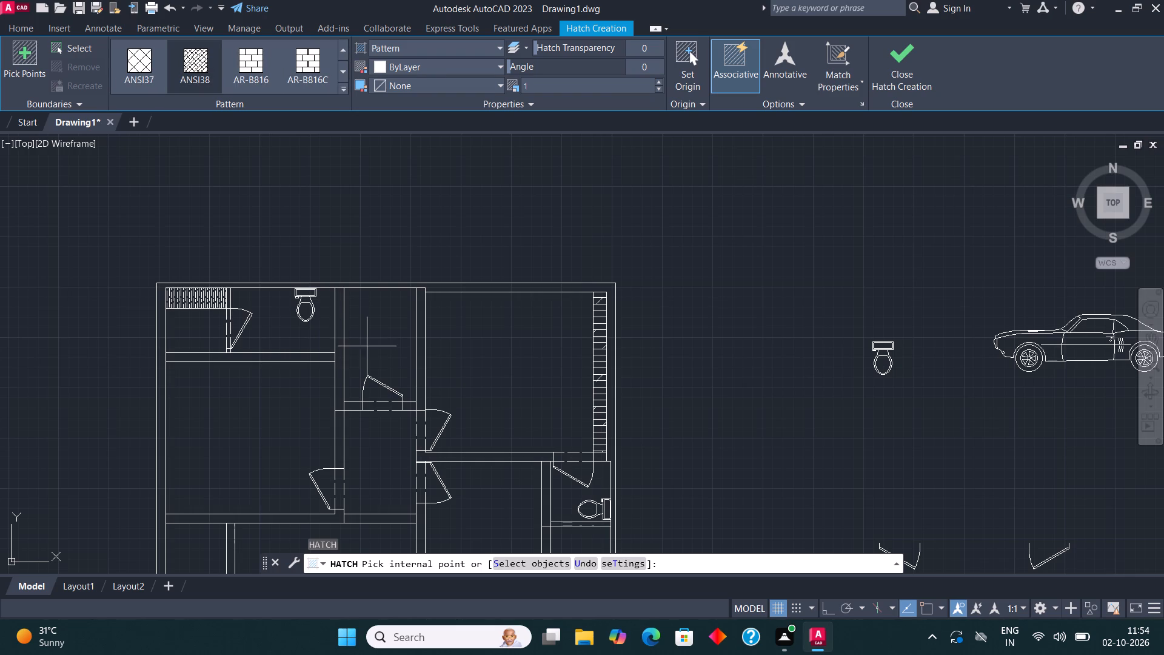
left_click(369, 342)
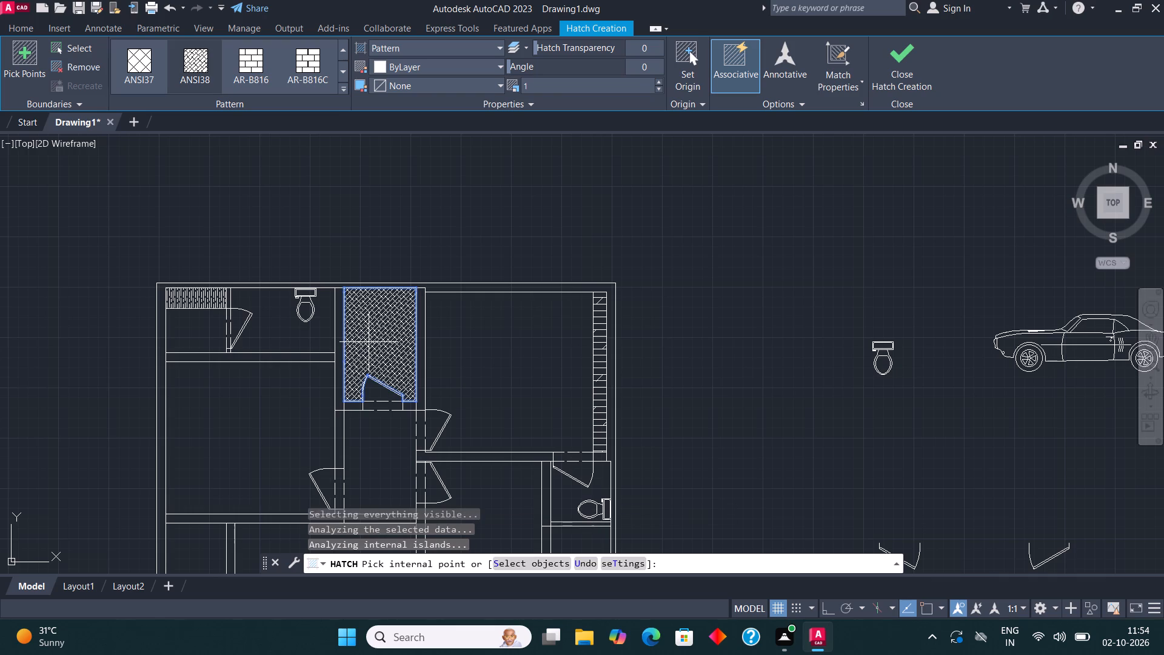
left_click(909, 52)
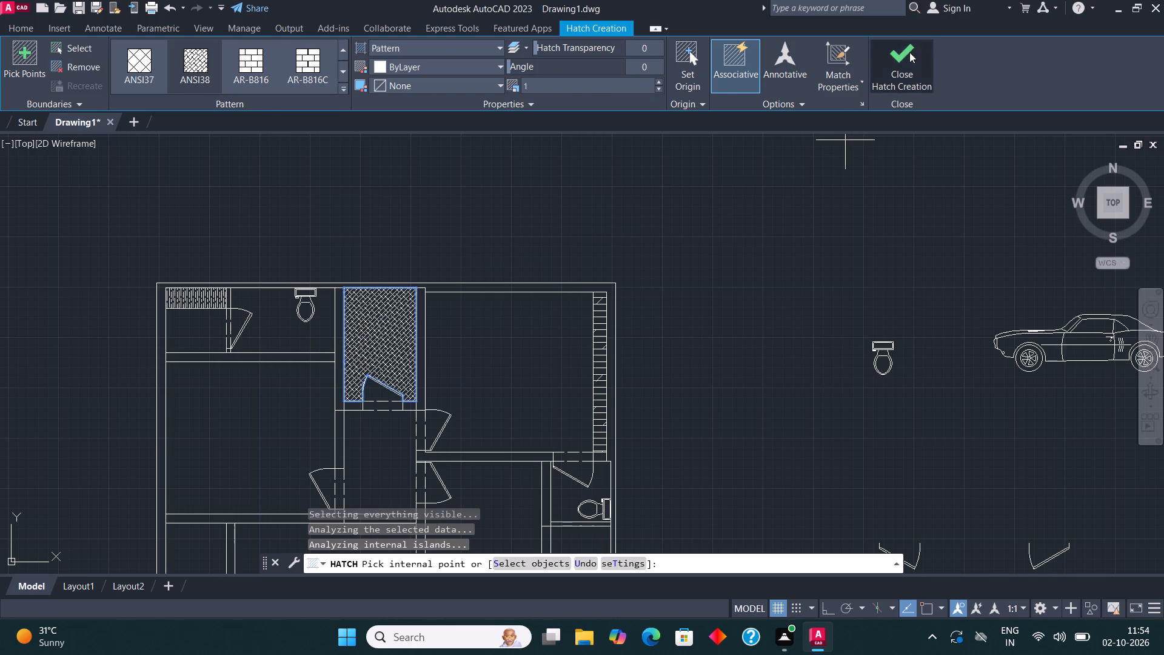
Draw a short vertical line across the bottom outer wall, continuing the right face of the bottom-left compartment's partition.
scroll(705, 230, "down", 3)
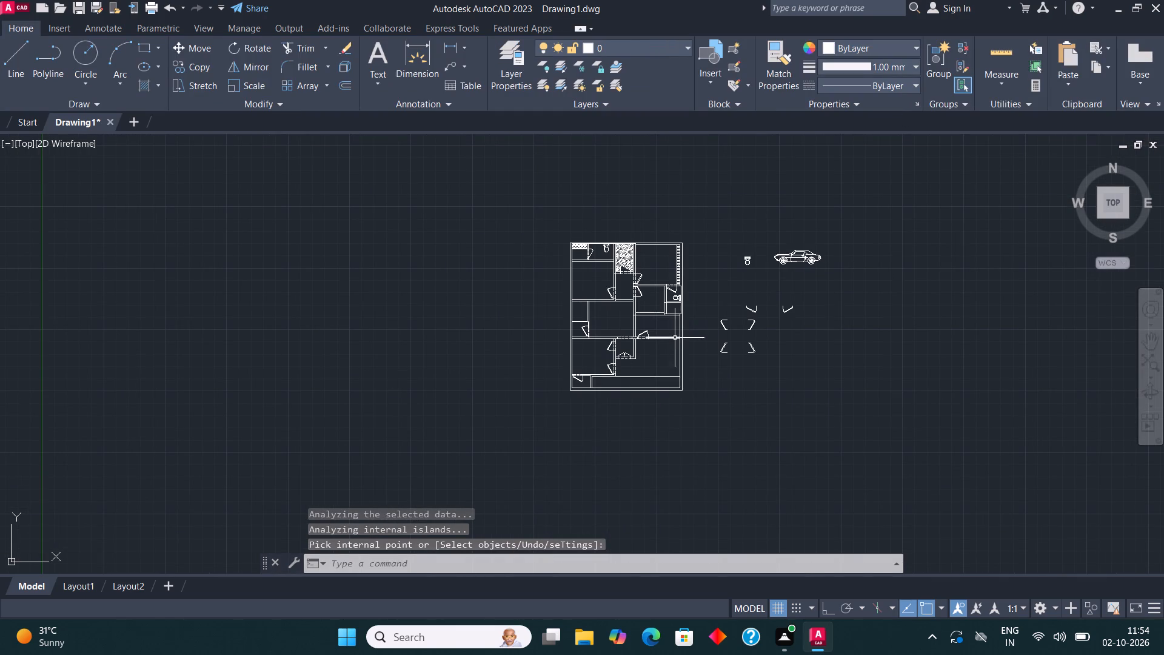
scroll(652, 364, "up", 1)
scroll(669, 415, "up", 2)
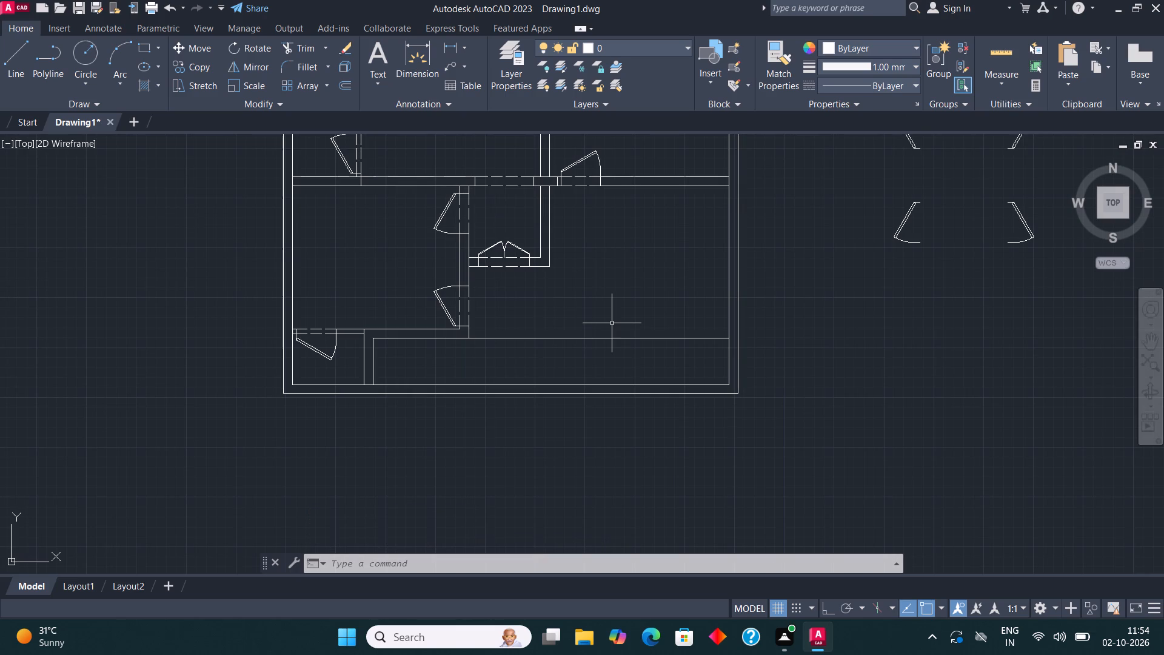
left_click(19, 53)
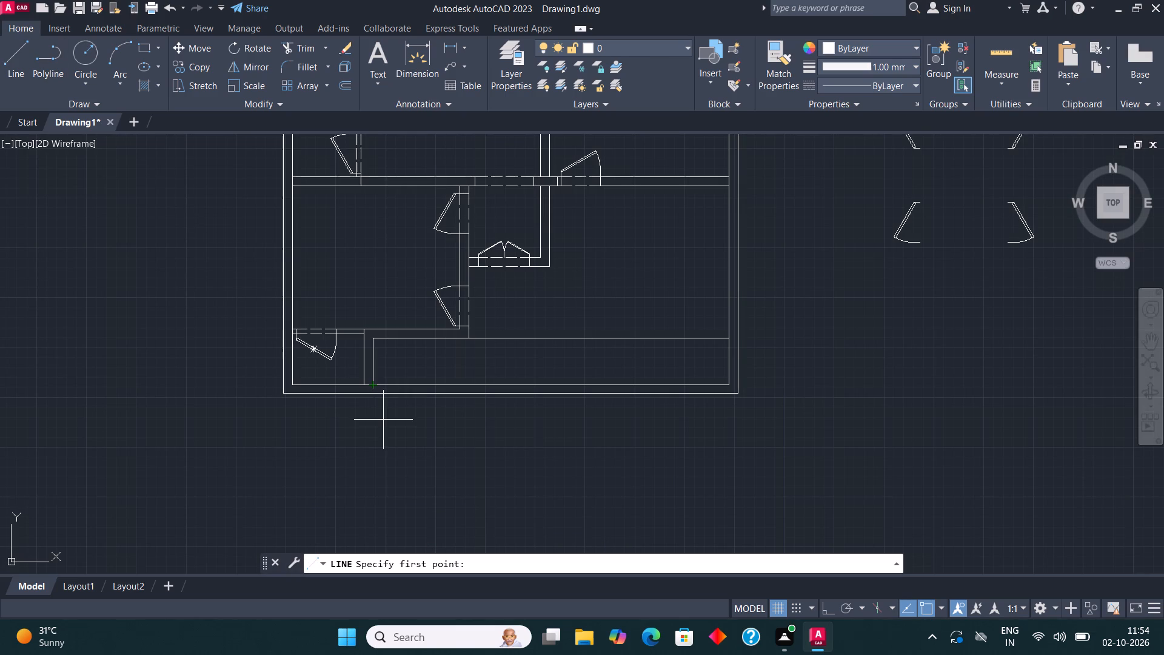
scroll(357, 380, "up", 2)
left_click(396, 391)
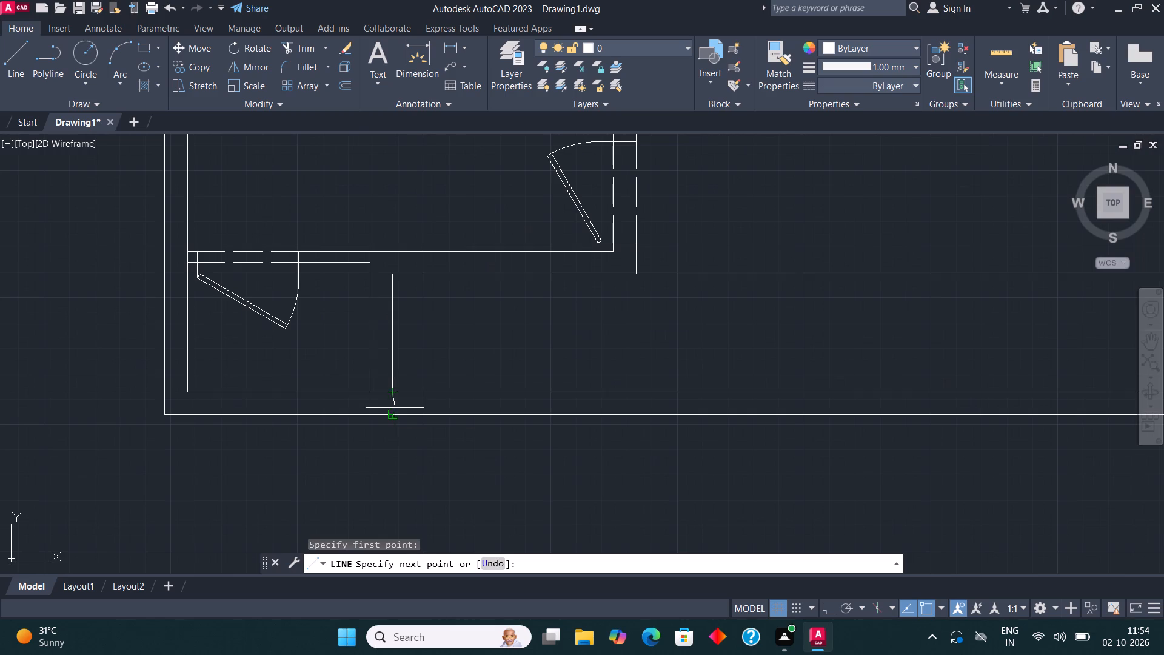
left_click(395, 412)
key("Escape")
Draw a horizontal line along the bottom wall's inner face from the bottom-left partition's right face to the right outer wall.
scroll(401, 425, "down", 2)
middle_click(584, 417)
scroll(580, 418, "down", 1)
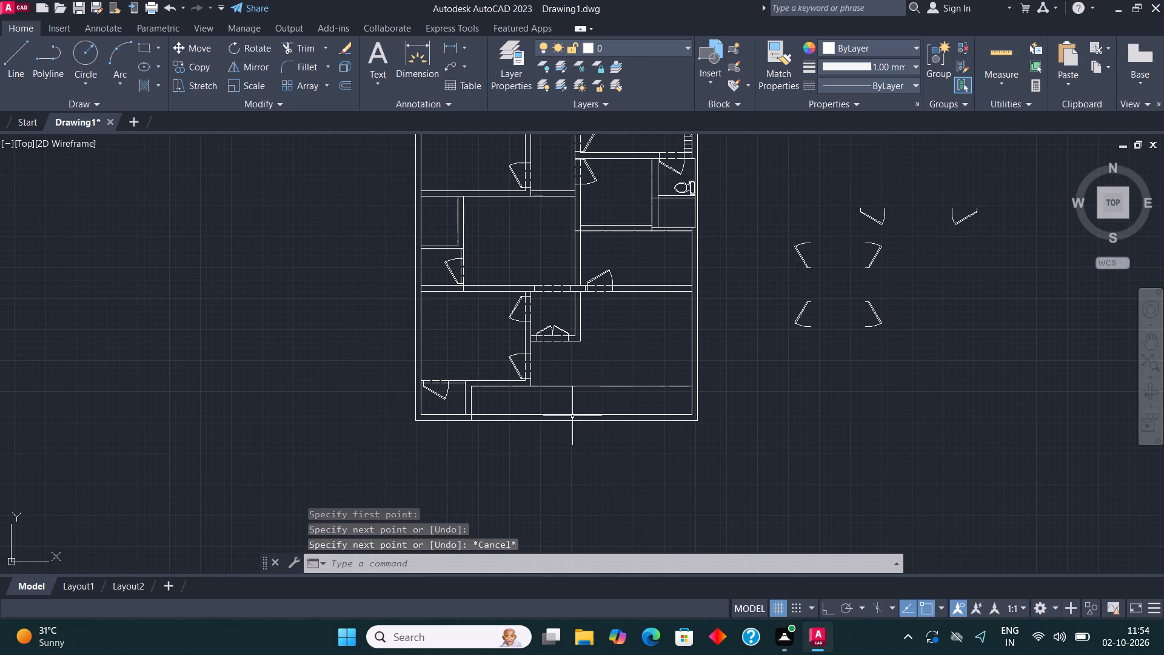
scroll(564, 420, "up", 3)
left_click(560, 403)
scroll(546, 410, "down", 2)
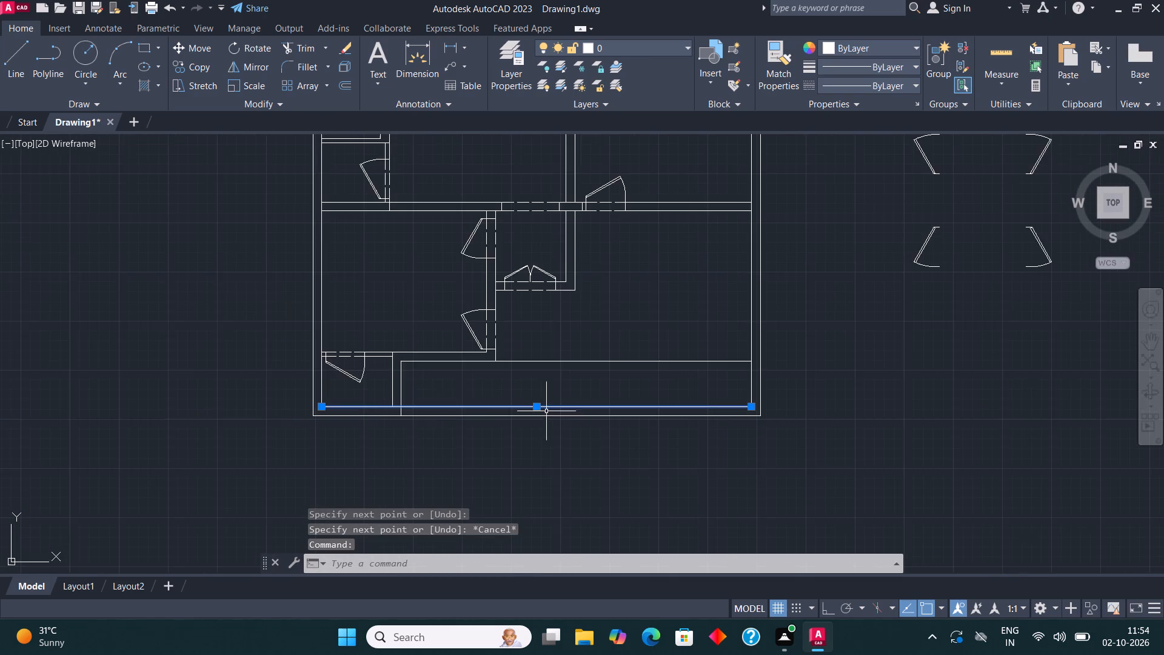
scroll(439, 412, "up", 2)
key("Escape")
left_click(18, 52)
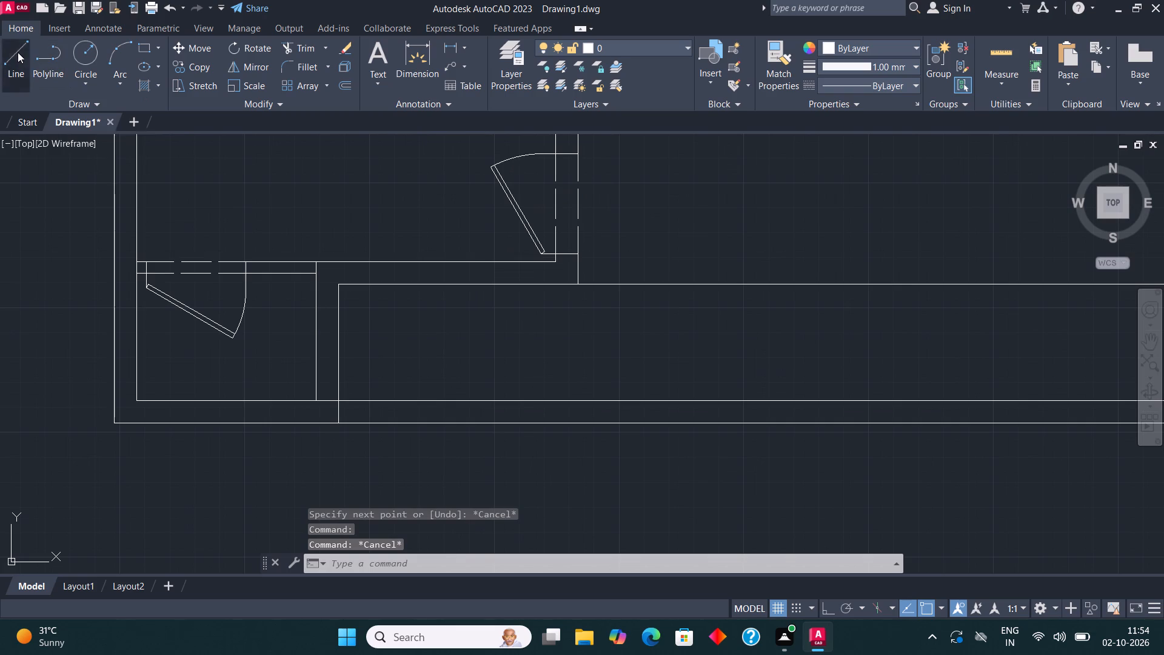
left_click(337, 397)
scroll(337, 400, "down", 2)
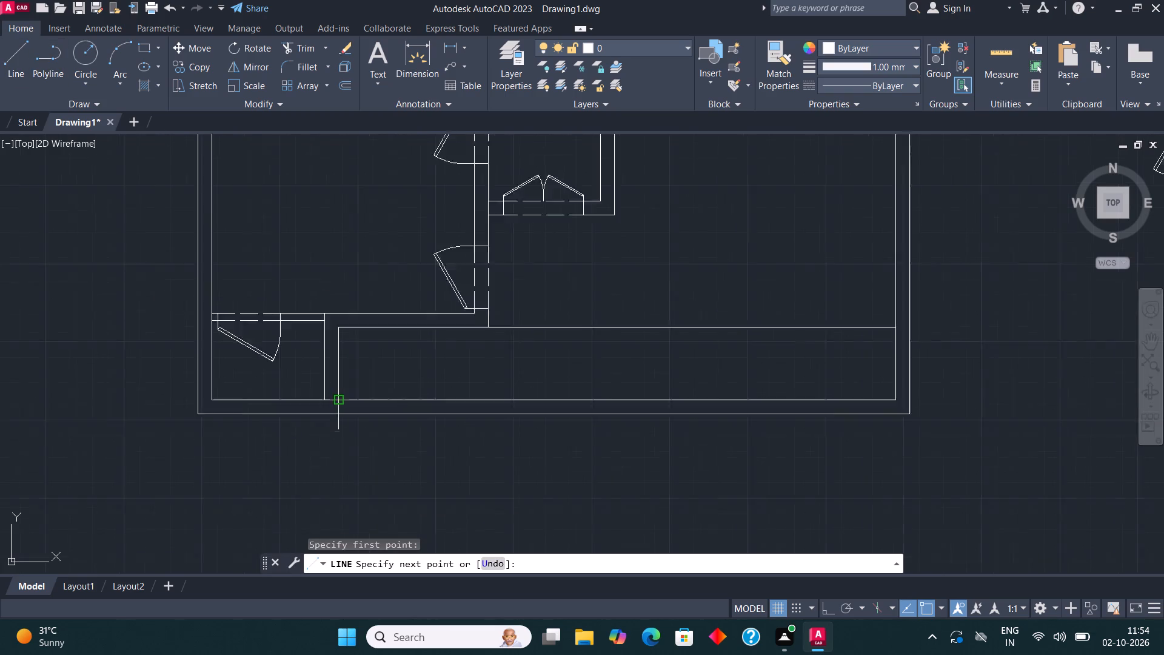
scroll(680, 398, "up", 2)
left_click(697, 404)
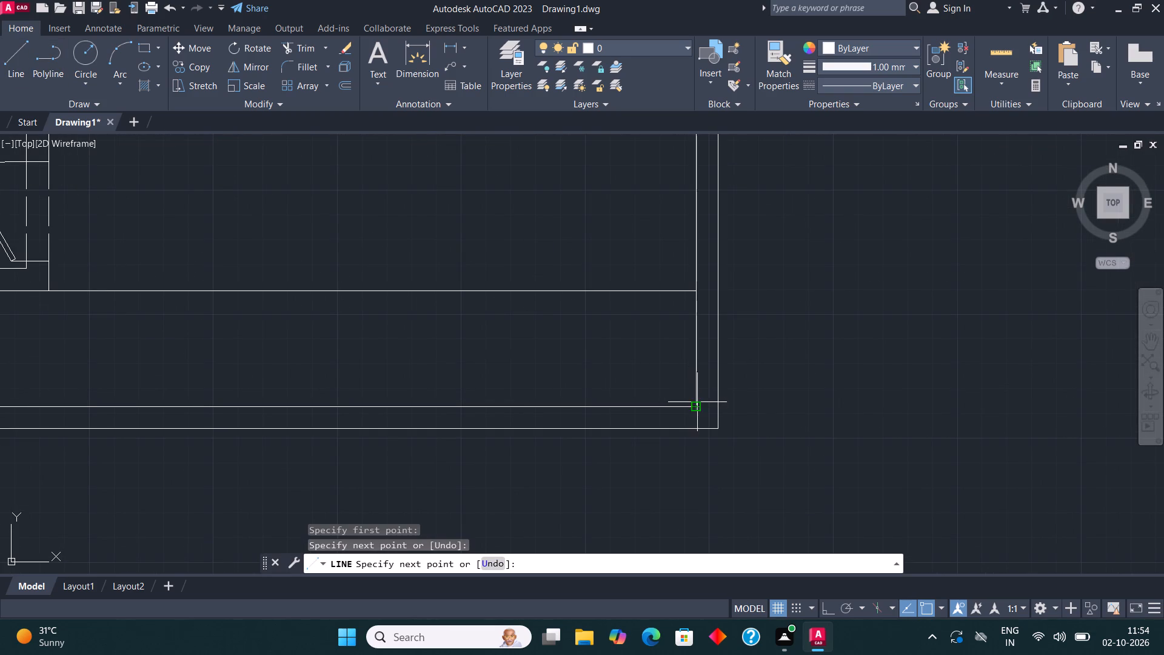
scroll(709, 353, "down", 2)
key("Escape")
Move the new horizontal line 4.5" down into the bottom outer wall, towards its outer face.
scroll(523, 377, "up", 1)
left_click(526, 370)
left_click(527, 378)
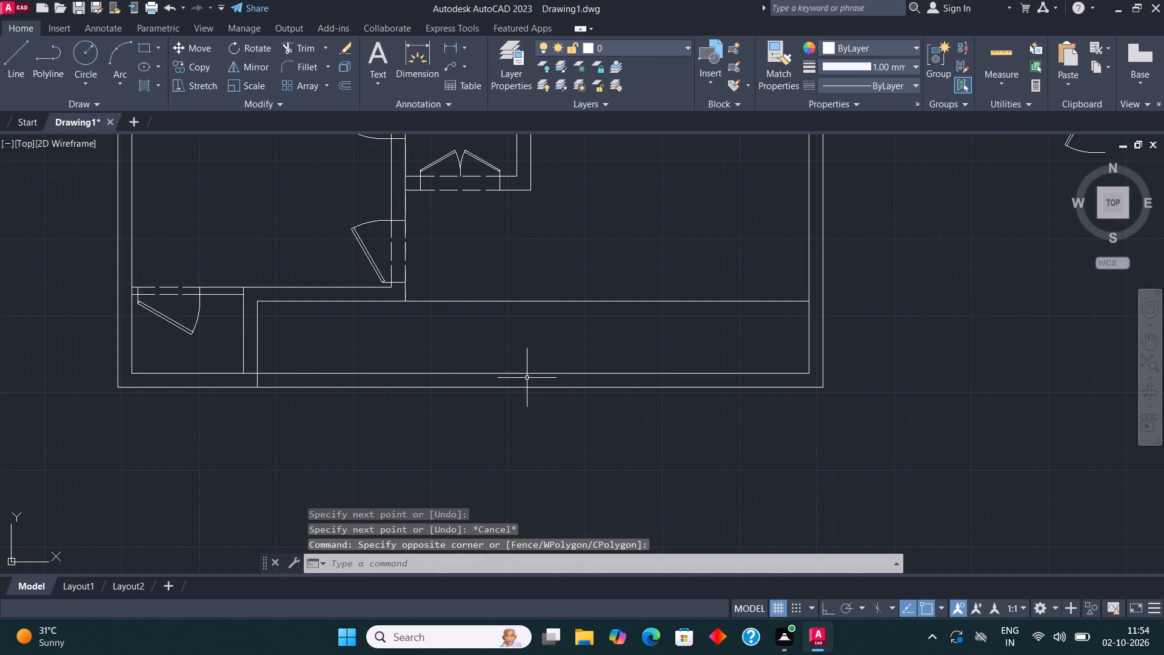
left_click(528, 374)
scroll(528, 374, "up", 3)
left_click(535, 371)
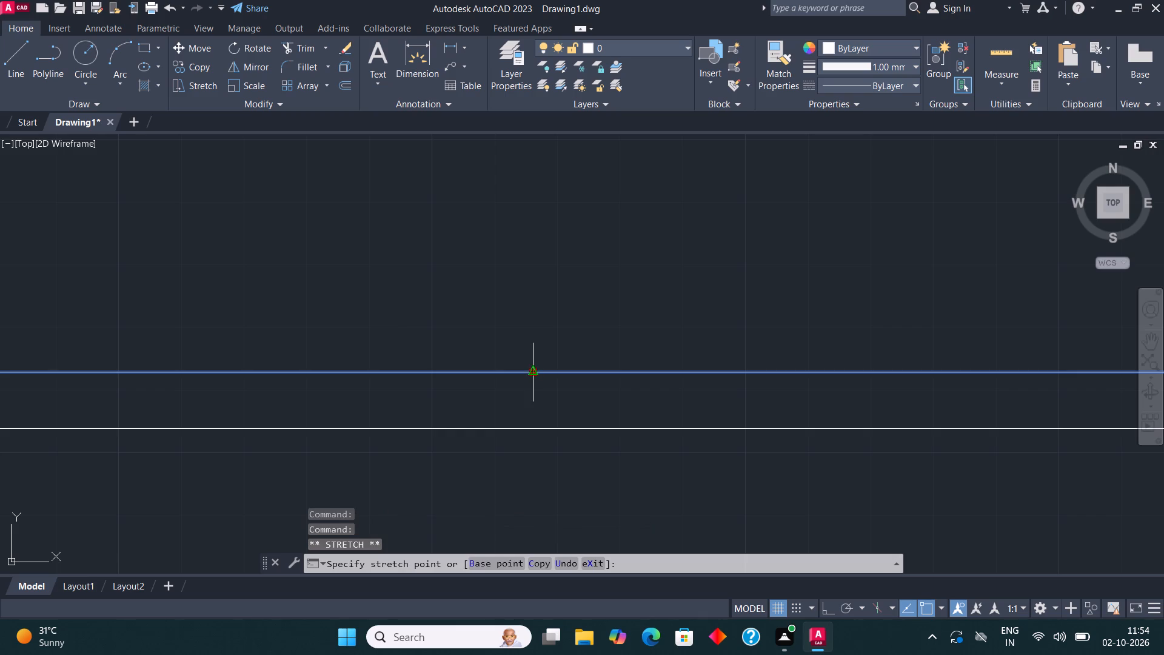
type("4.5\"")
key("Return")
key("Escape")
Trim away the bottom wall's old inner face line between the bottom-left partition and the right outer wall.
scroll(545, 391, "down", 2)
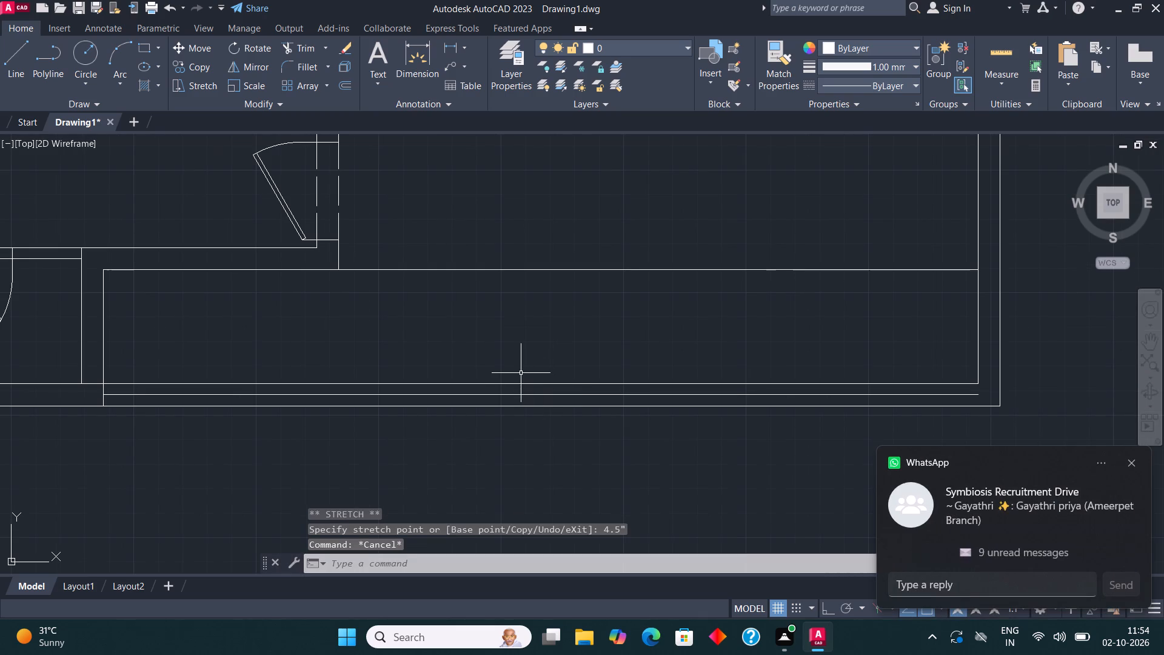
left_click(301, 39)
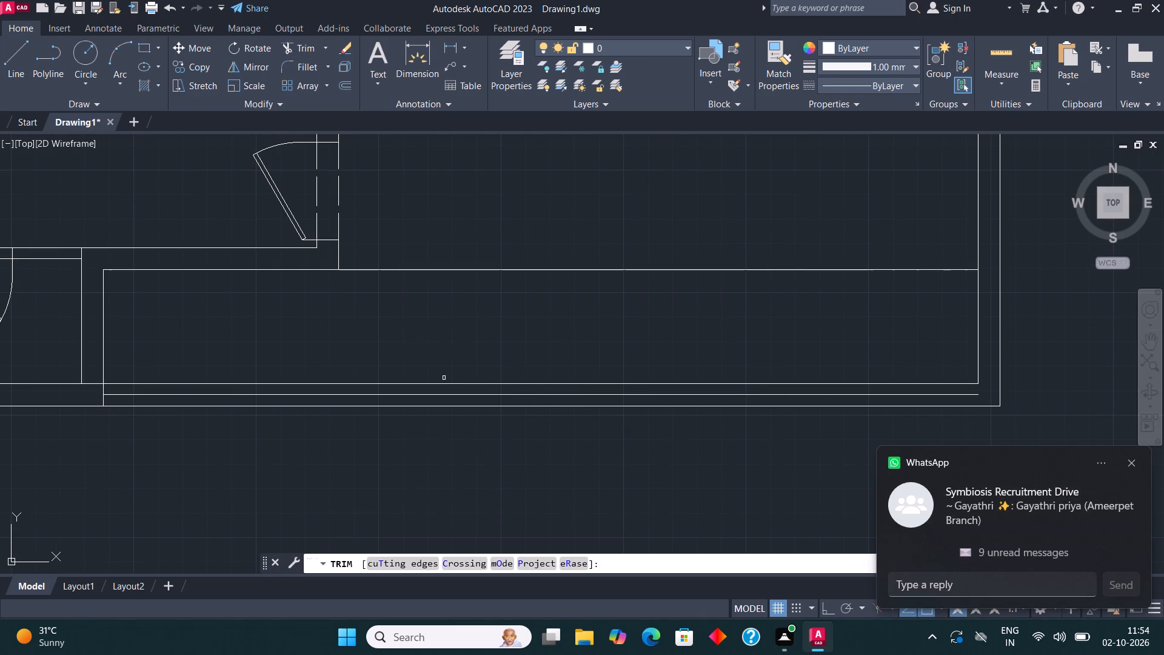
left_click(447, 384)
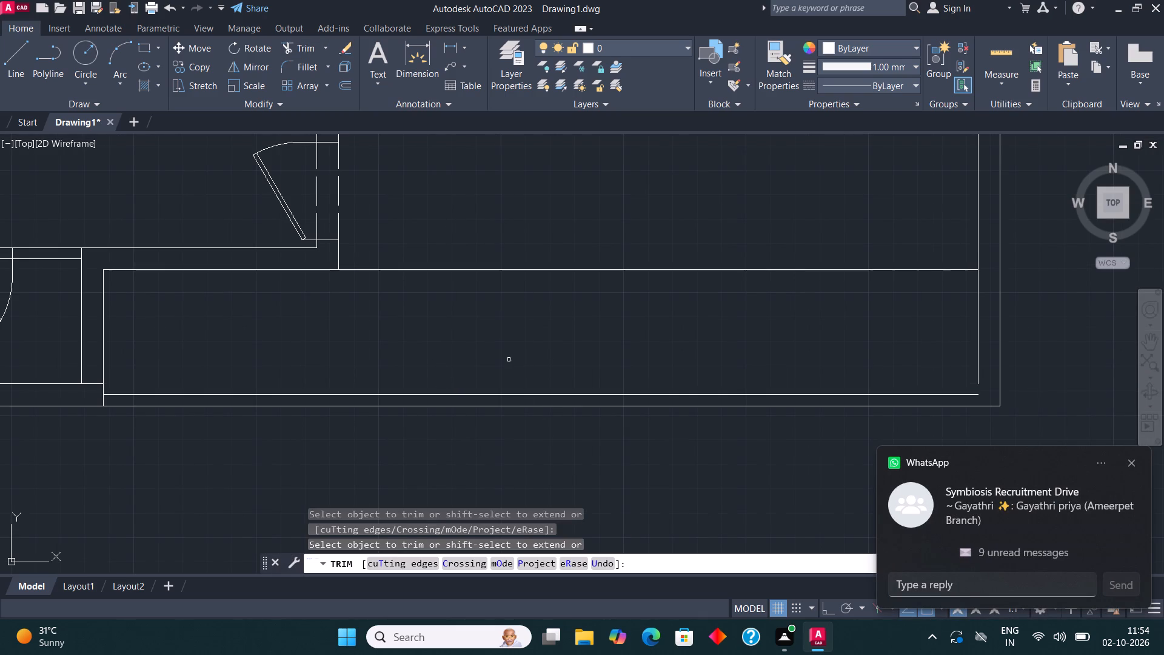
key("Escape")
middle_click_drag(845, 361, 676, 366)
scroll(675, 366, "up", 1)
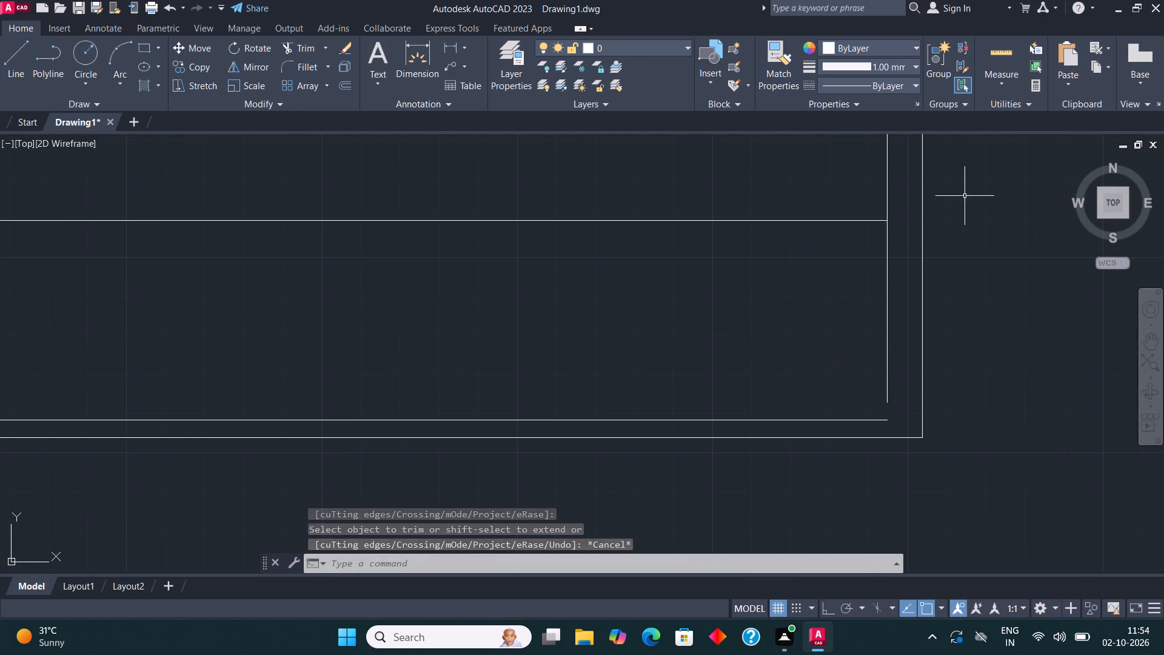
Draw a vertical line along the right outer wall's inner face, from the lower horizontal line to the inner face's bottom end.
middle_click_drag(952, 196, 729, 385)
scroll(623, 264, "down", 1)
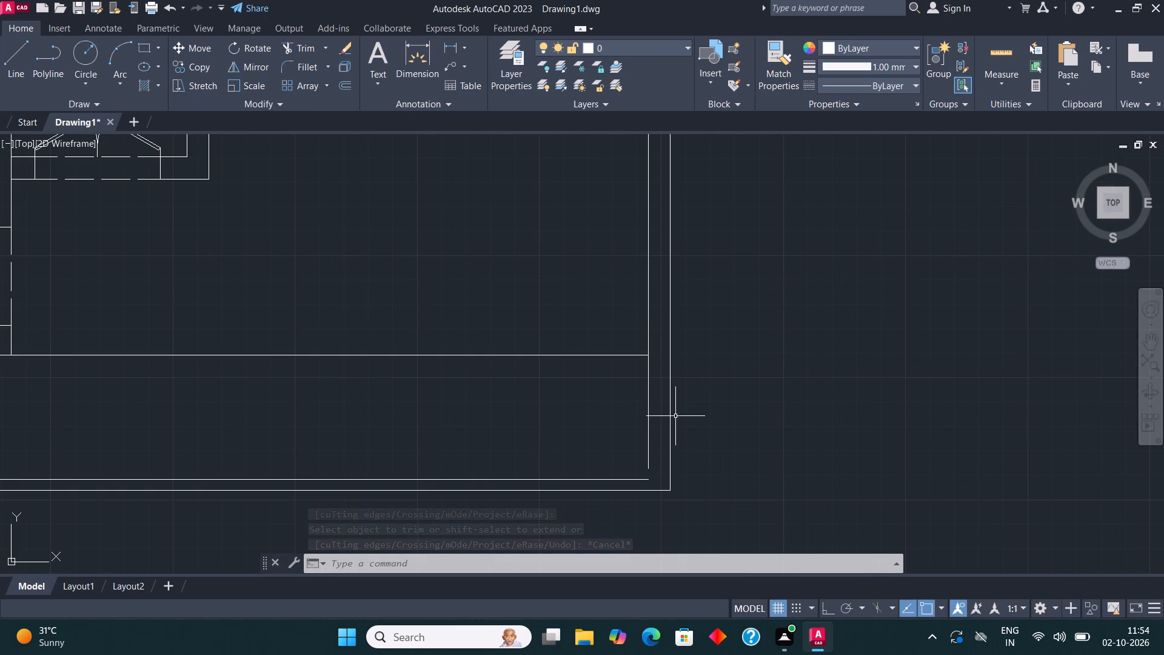
left_click(16, 59)
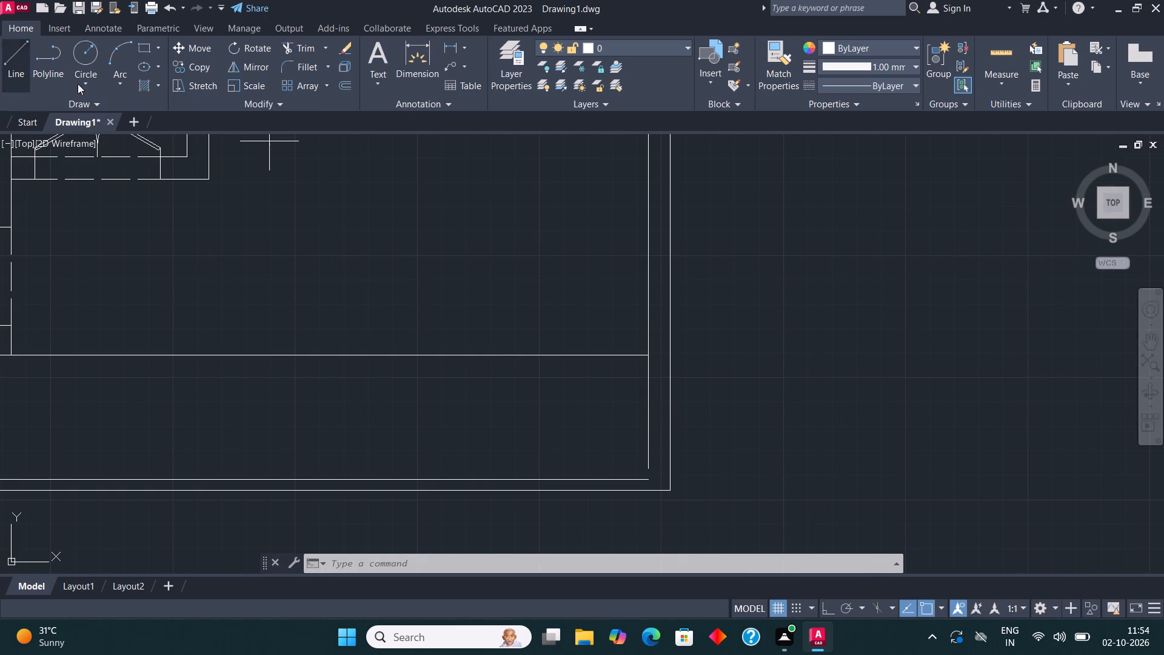
left_click(649, 351)
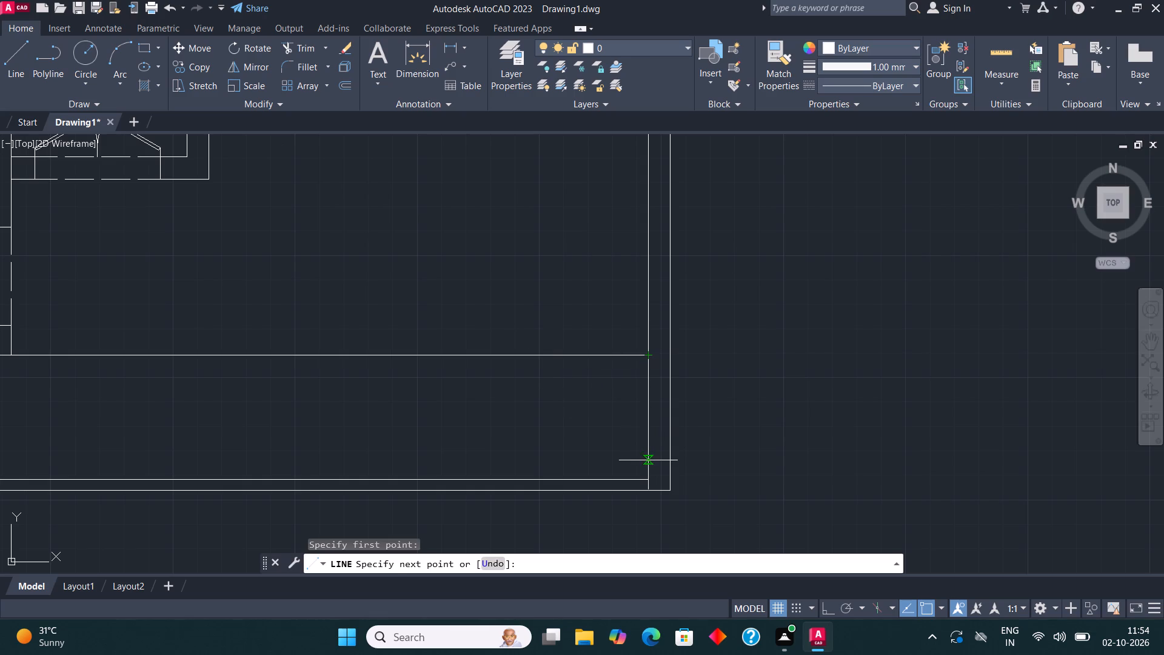
left_click(648, 467)
key("Escape")
Move the new vertical line 4.5" into the right outer wall, towards its outer face.
left_click(647, 435)
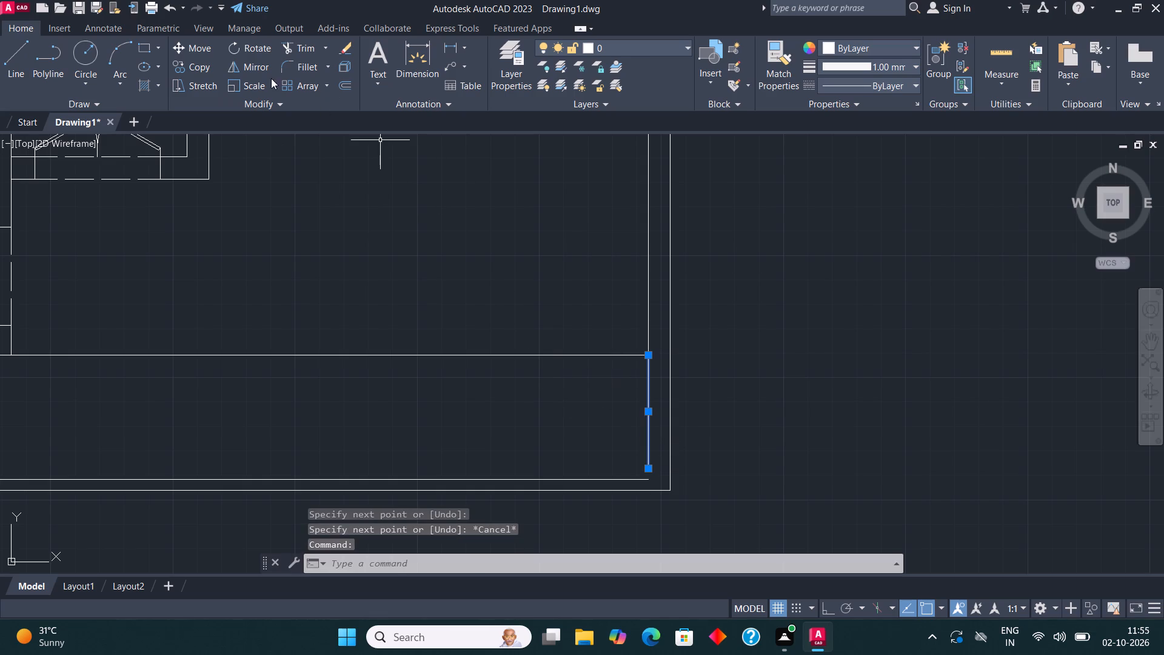
left_click(198, 50)
scroll(674, 448, "up", 1)
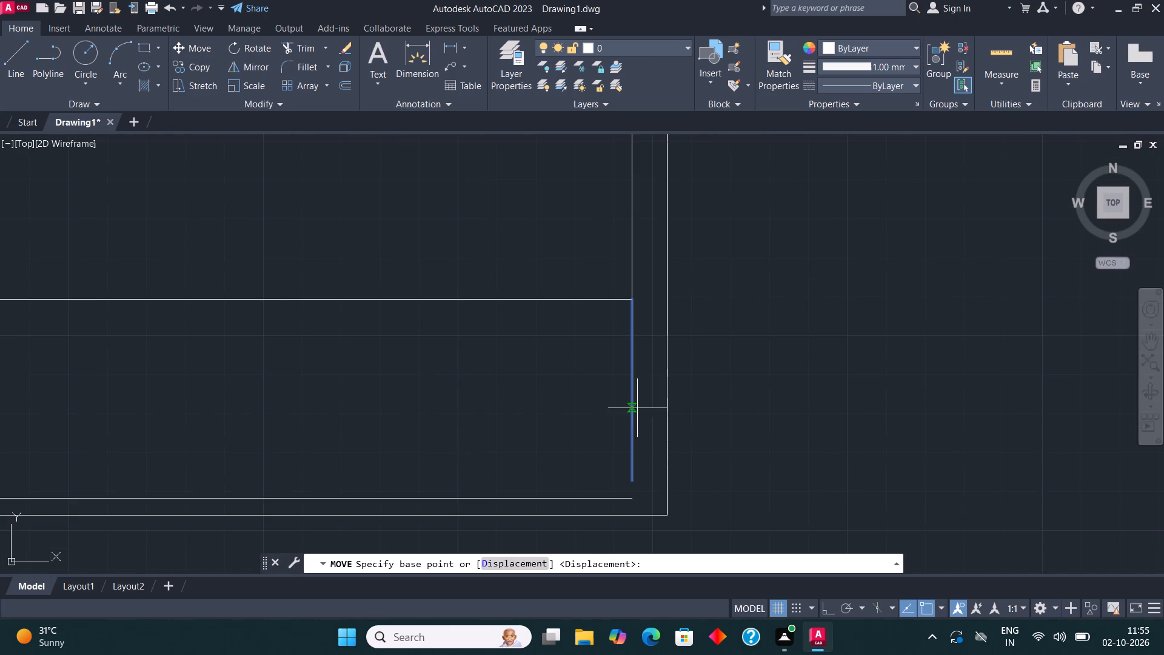
left_click(632, 397)
type("4.5\"")
key("Return")
key("Escape")
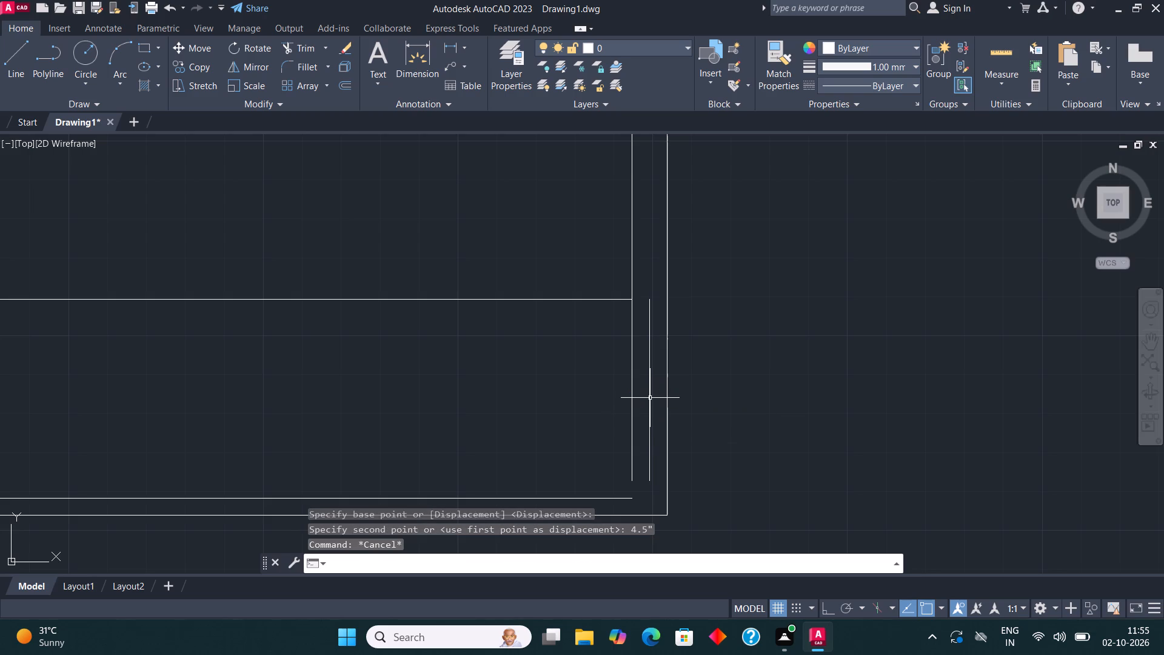
Trim away the right outer wall's old inner face line below the lower horizontal line.
left_click(626, 375)
left_click(623, 377)
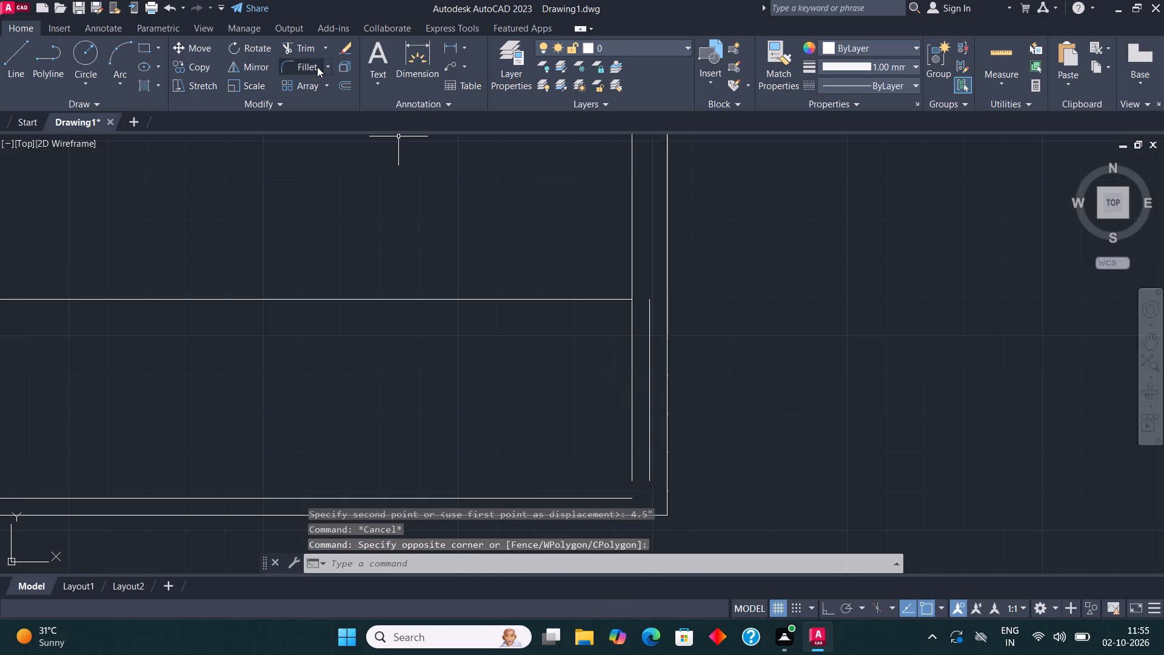
left_click(296, 49)
left_click(640, 394)
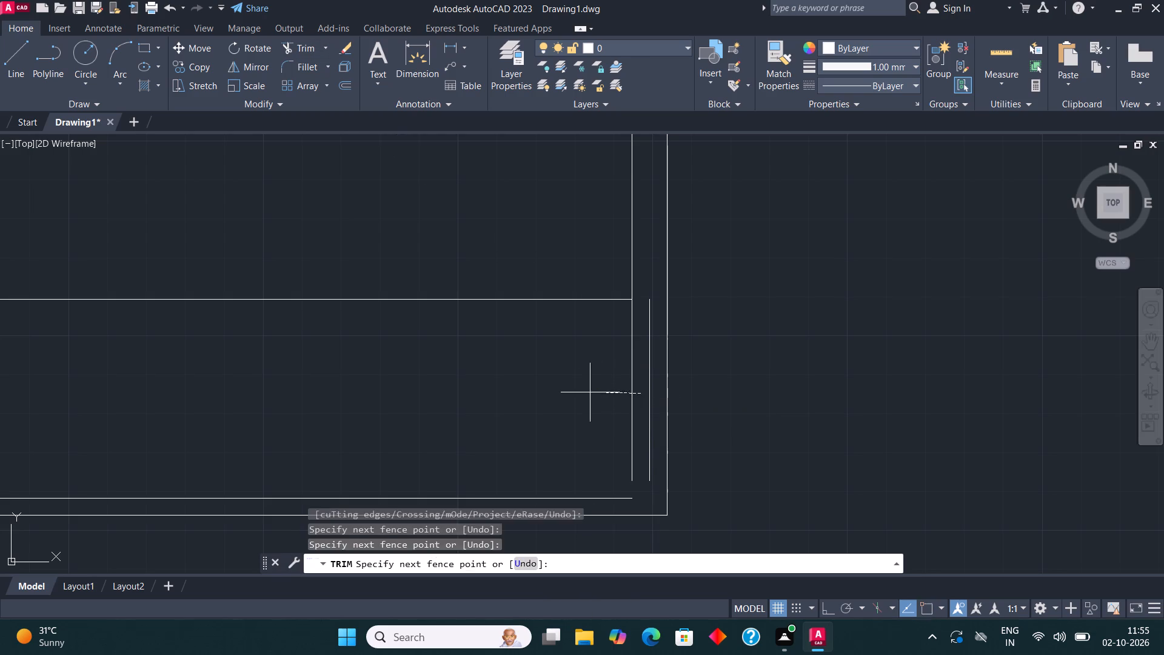
left_click(590, 392)
key("Escape")
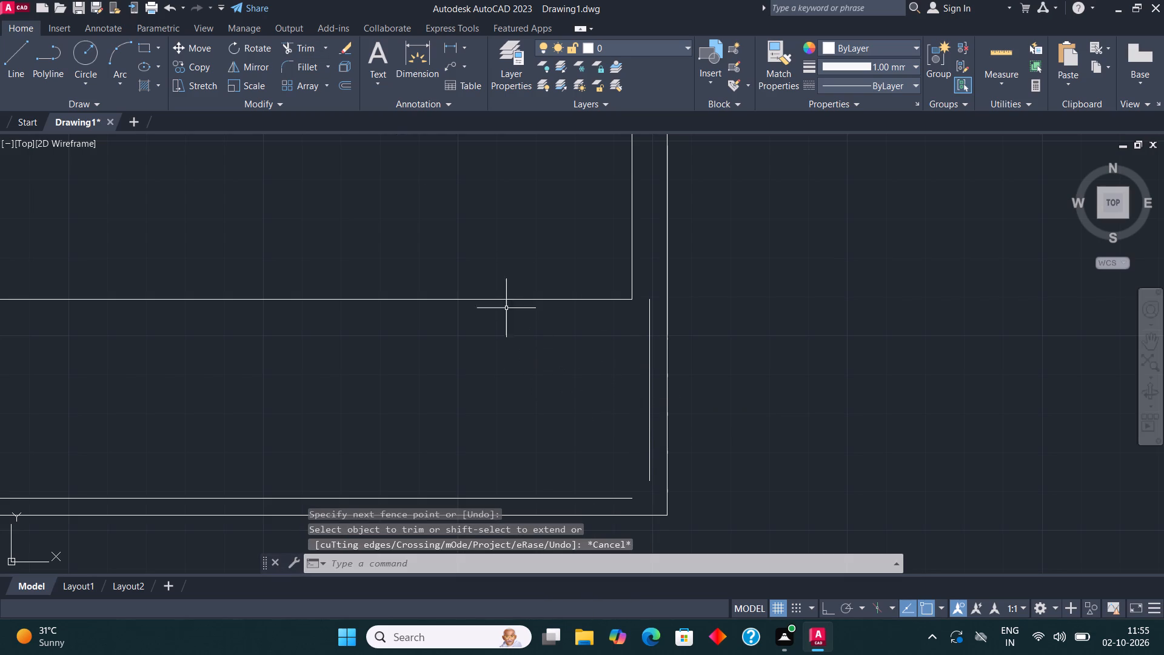
Draw a short horizontal line across the right outer wall, continuing the lower horizontal line to the outer face.
left_click(7, 58)
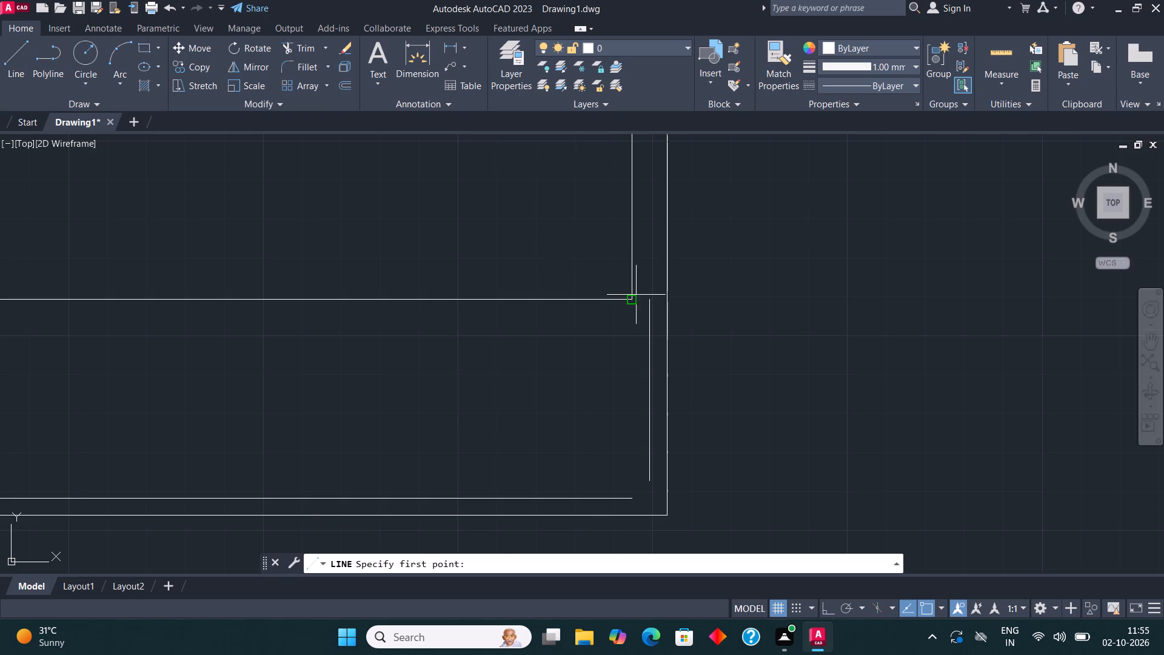
left_click(630, 295)
left_click(664, 298)
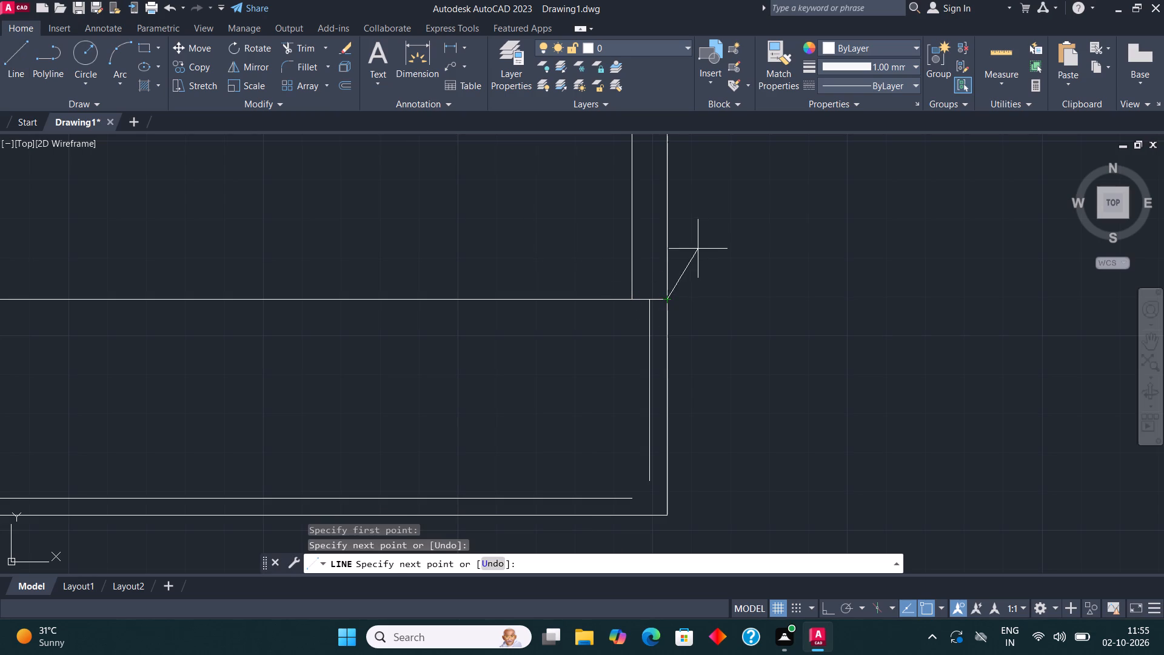
key("Escape")
Fillet the shifted inner lines of the bottom and right outer walls into a square corner.
left_click(307, 61)
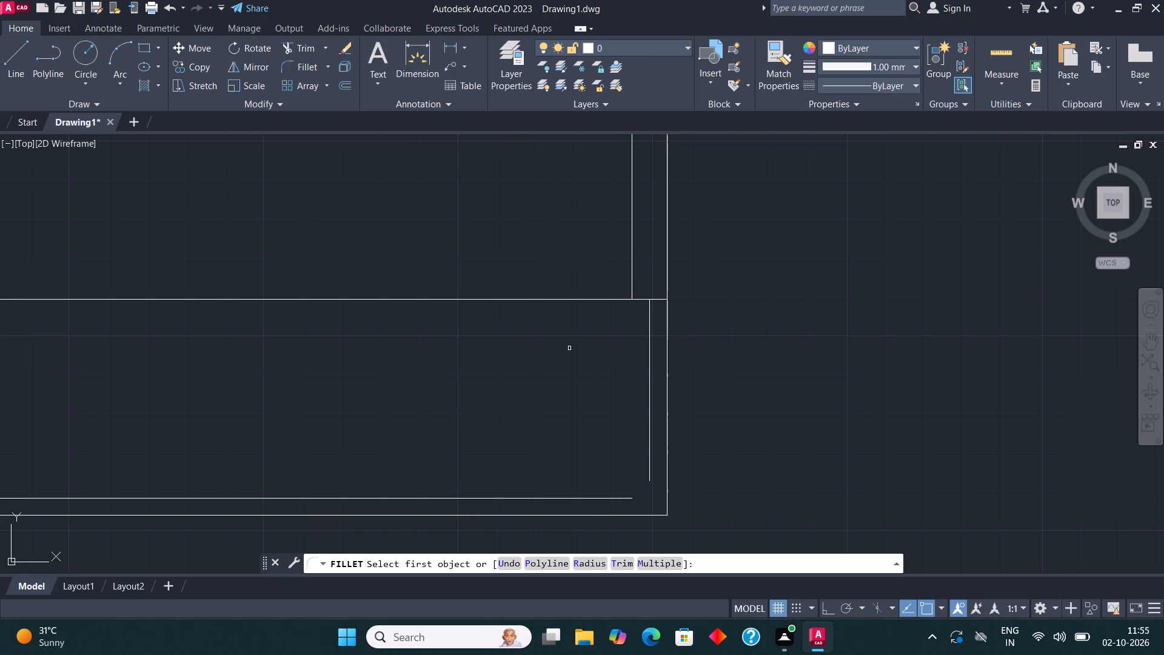
left_click(609, 500)
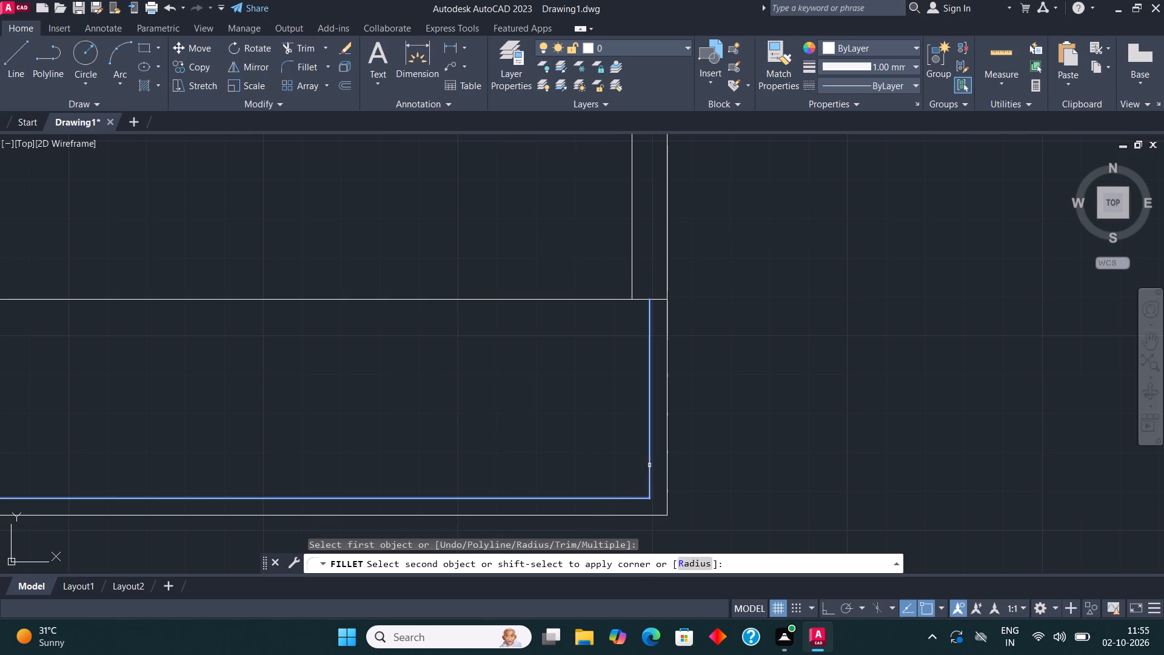
left_click(649, 465)
Draw a line 14'9" along the bottom wall's inner face from the bottom-left partition's right face, continuing vertically up to the horizontal line above.
scroll(671, 376, "down", 2)
middle_click_drag(512, 398, 801, 393)
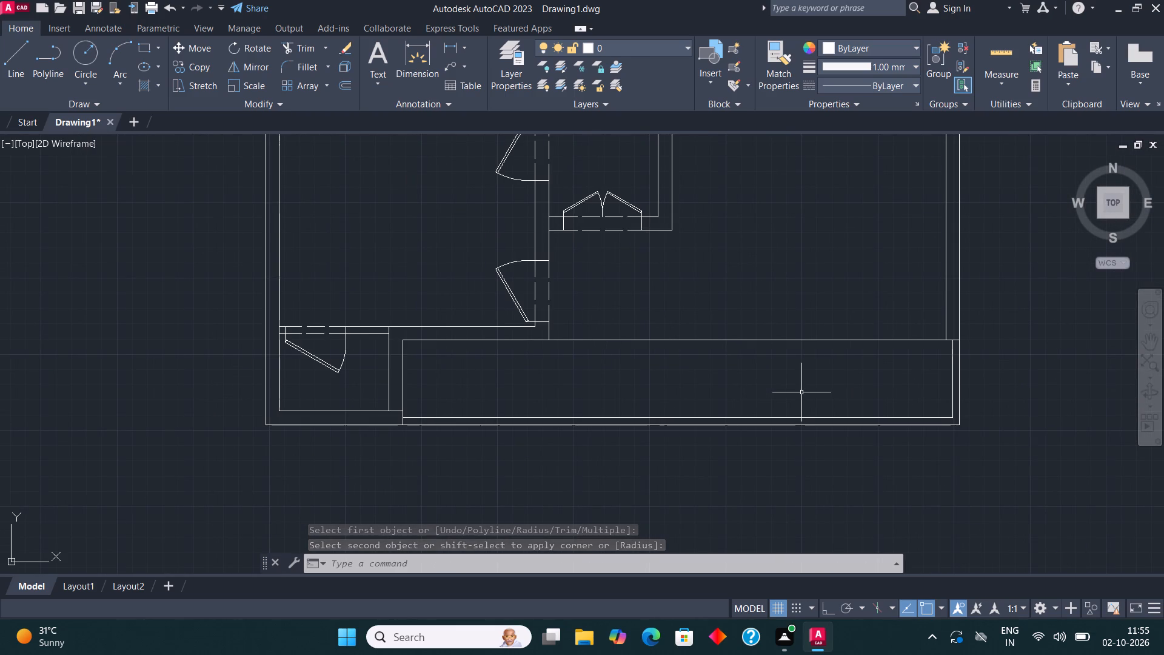
left_click(5, 53)
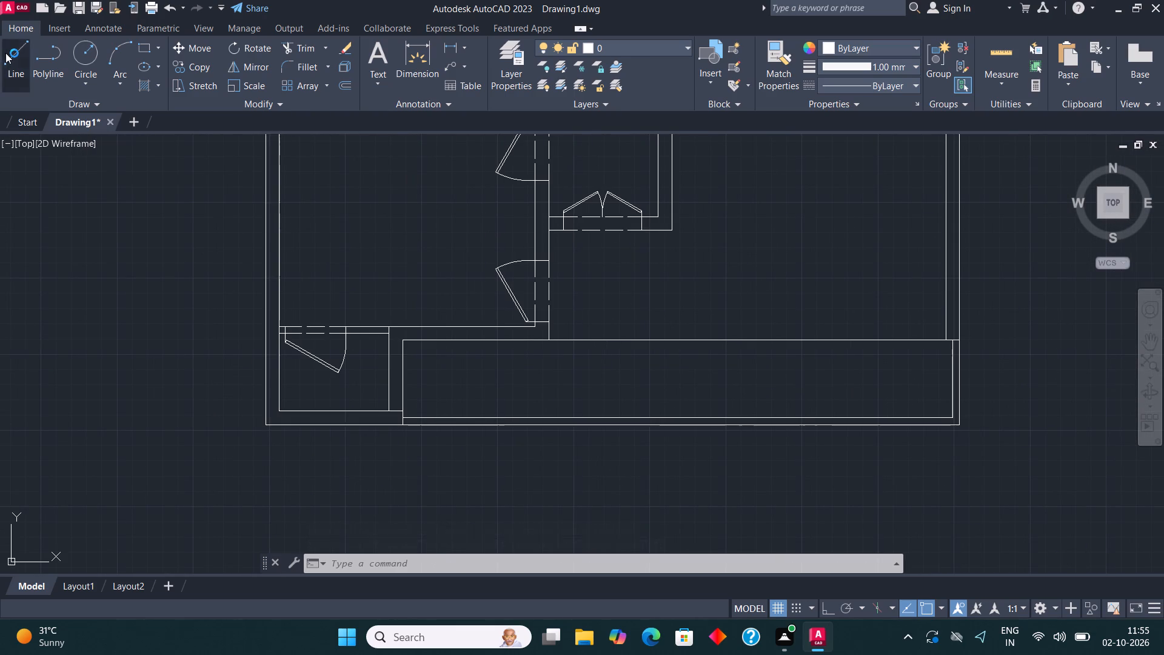
left_click(18, 60)
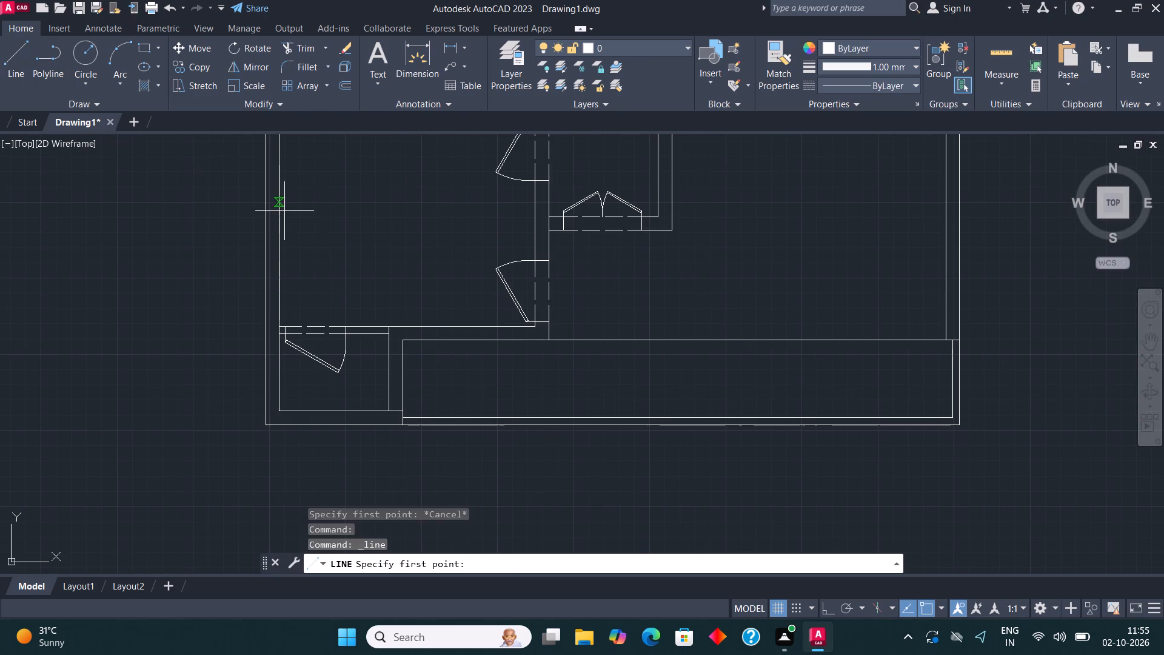
scroll(455, 438, "up", 2)
left_click(315, 391)
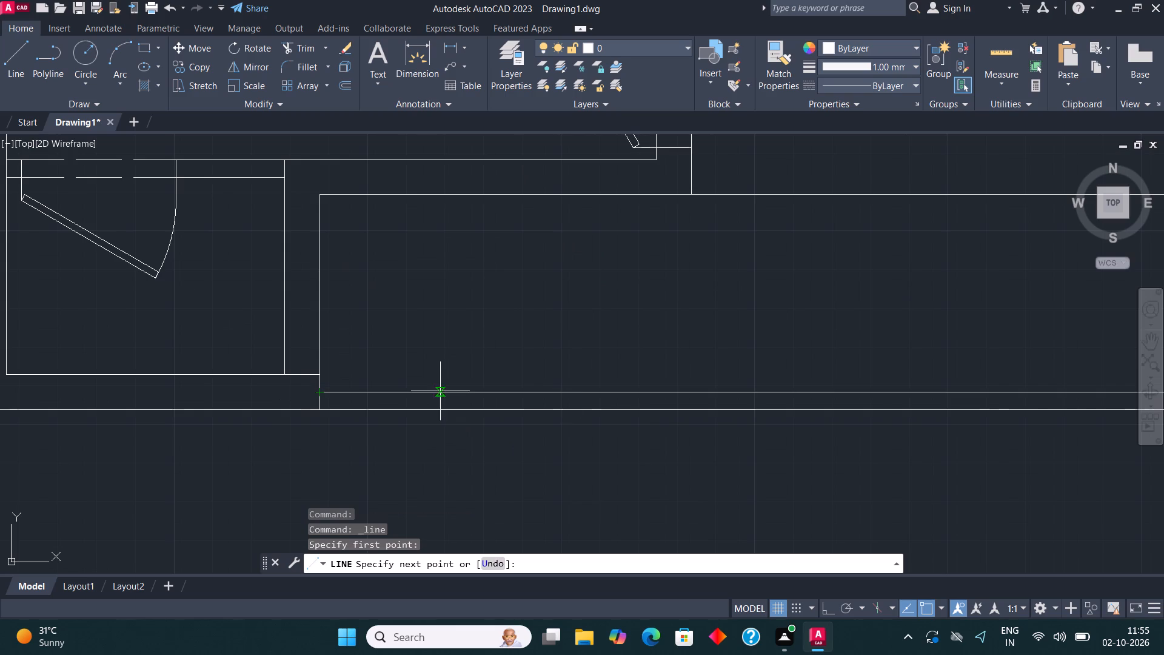
key("F8")
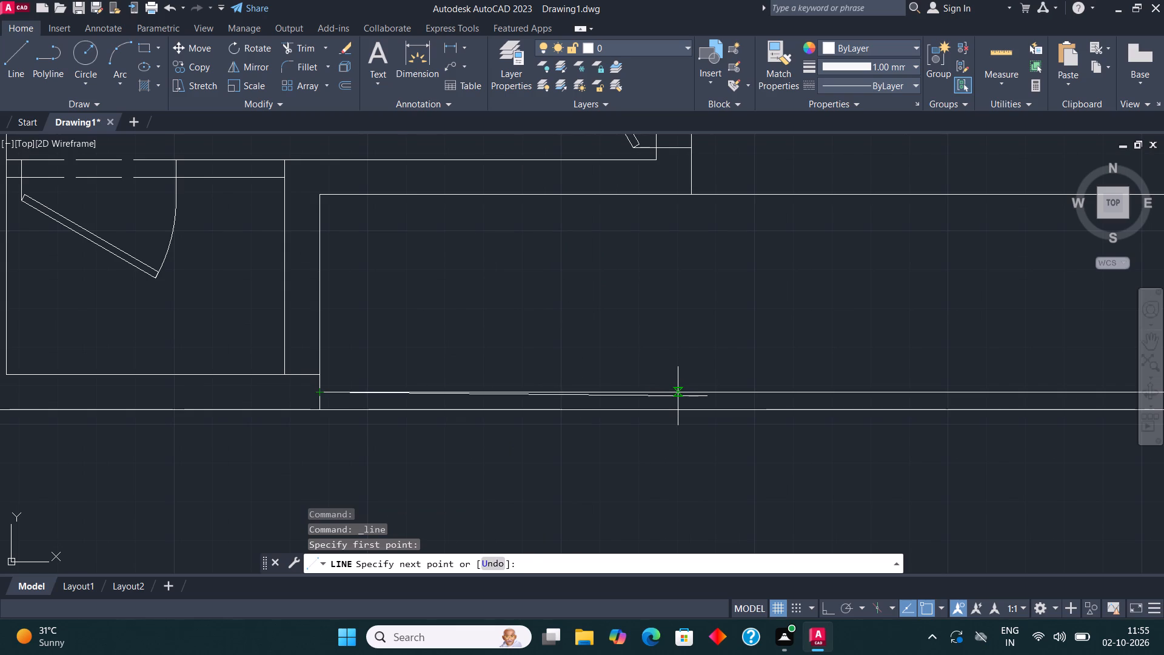
type("14")
type("'9\"")
key("Return")
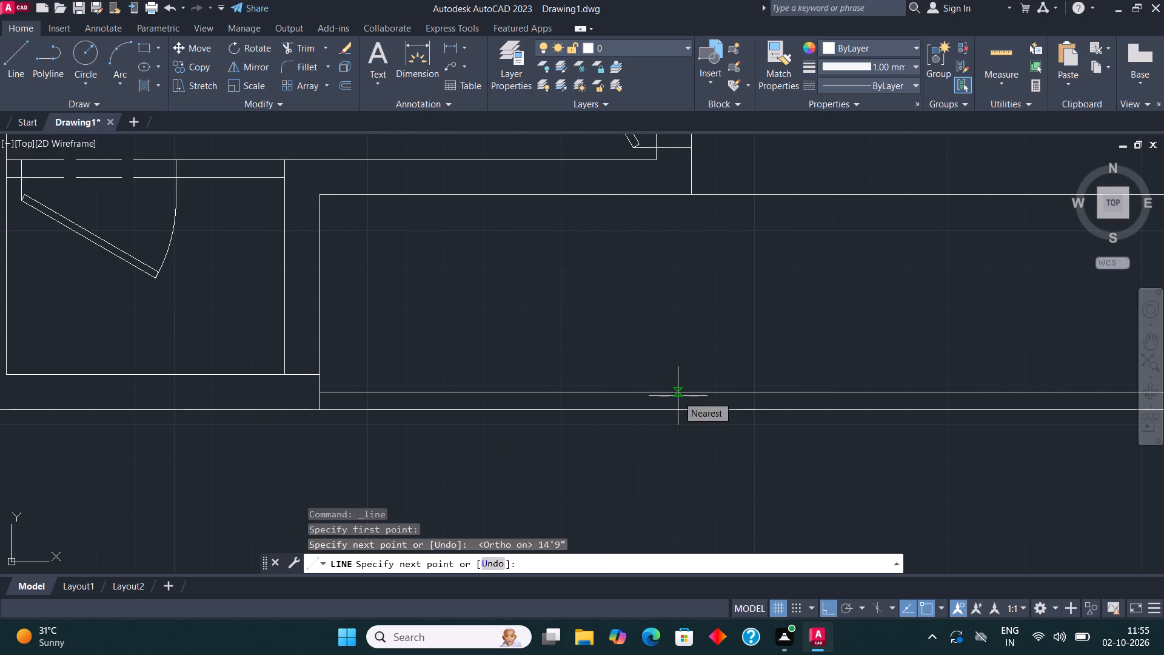
middle_click_drag(746, 283, 471, 324)
scroll(538, 309, "down", 2)
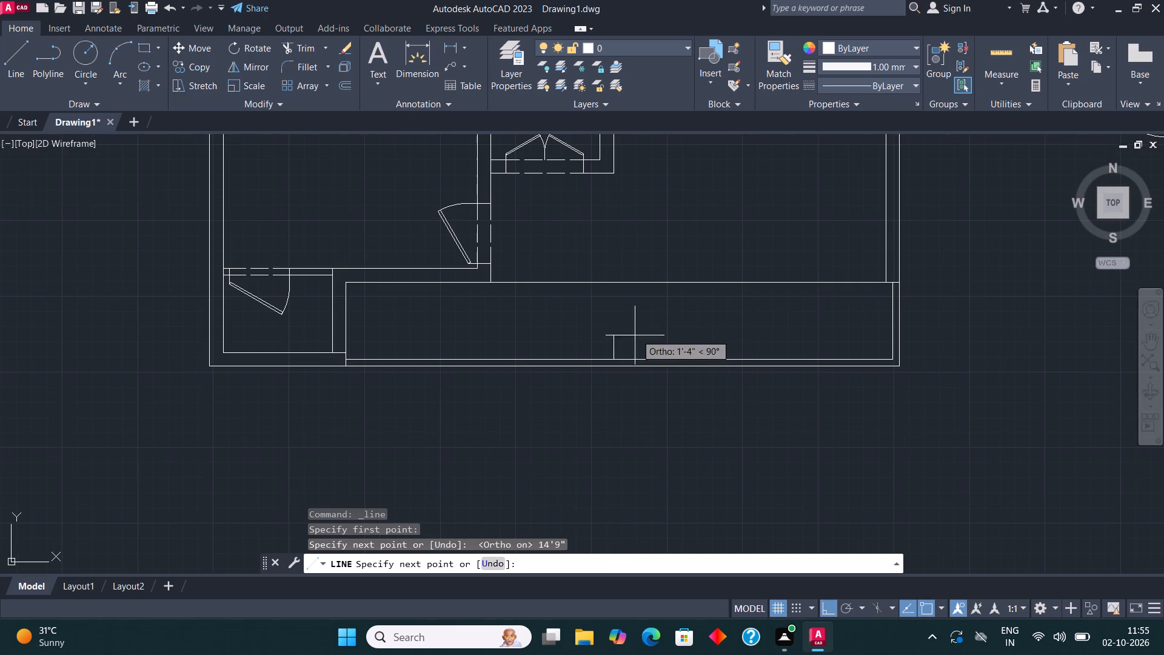
scroll(619, 323, "up", 2)
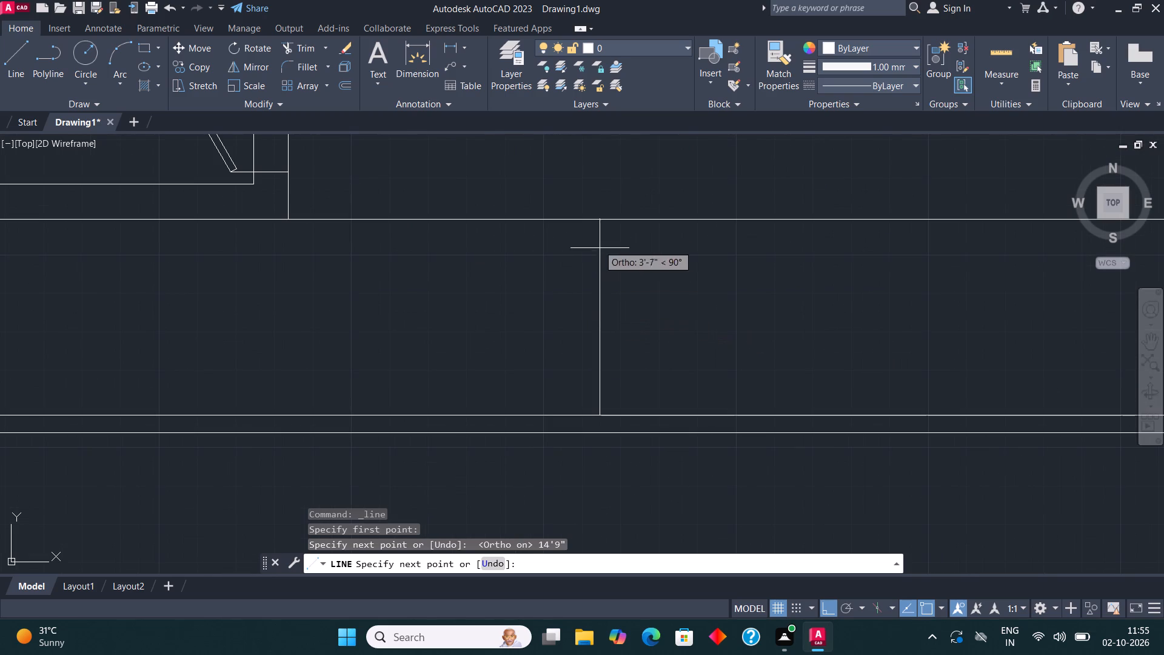
left_click(601, 221)
key("Escape")
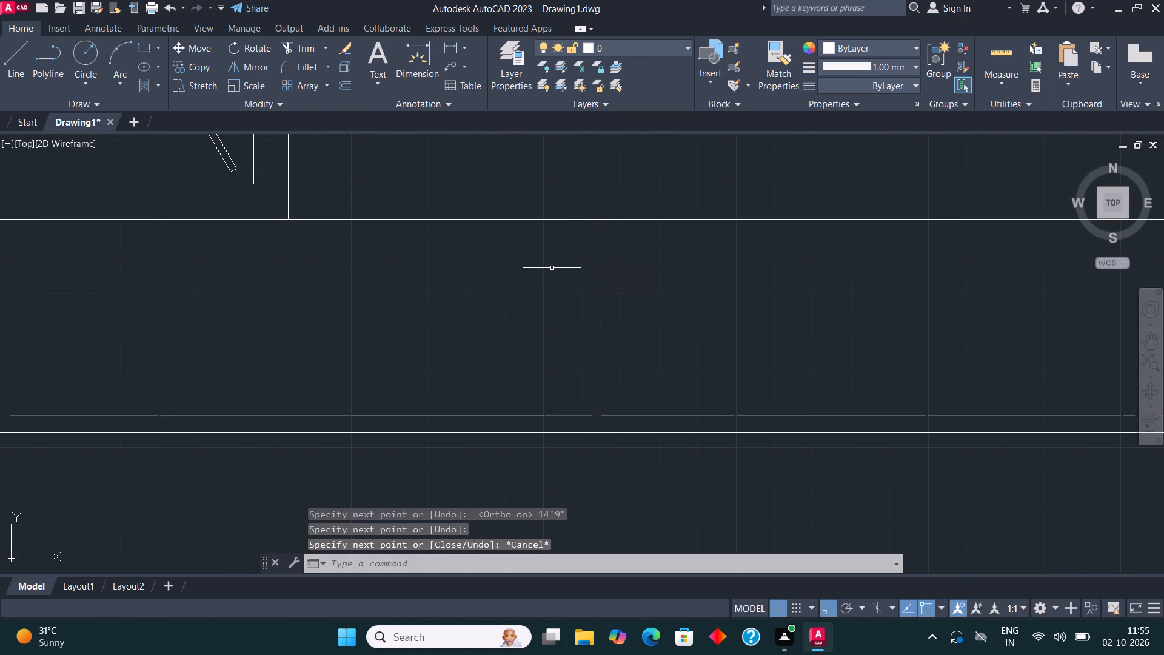
Draw a small column rectangle in the bottom wall, with its lower-left corner on the outer face directly below the new vertical line.
scroll(547, 274, "down", 2)
middle_click_drag(570, 291, 652, 352)
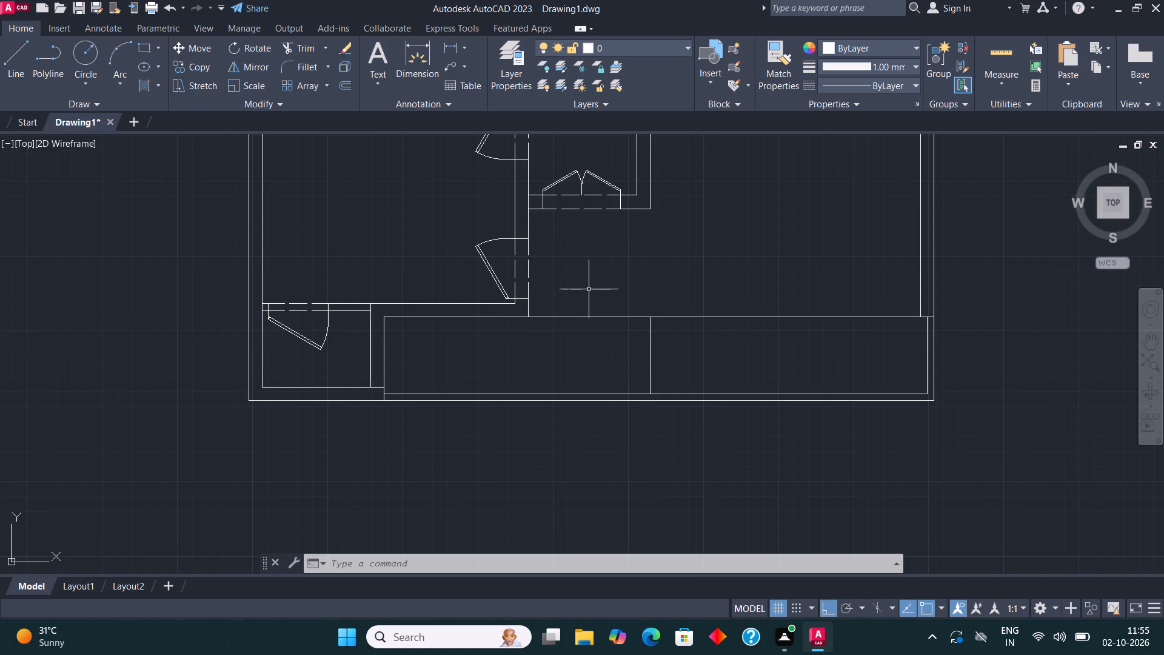
middle_click_drag(763, 409, 655, 420)
scroll(621, 410, "up", 2)
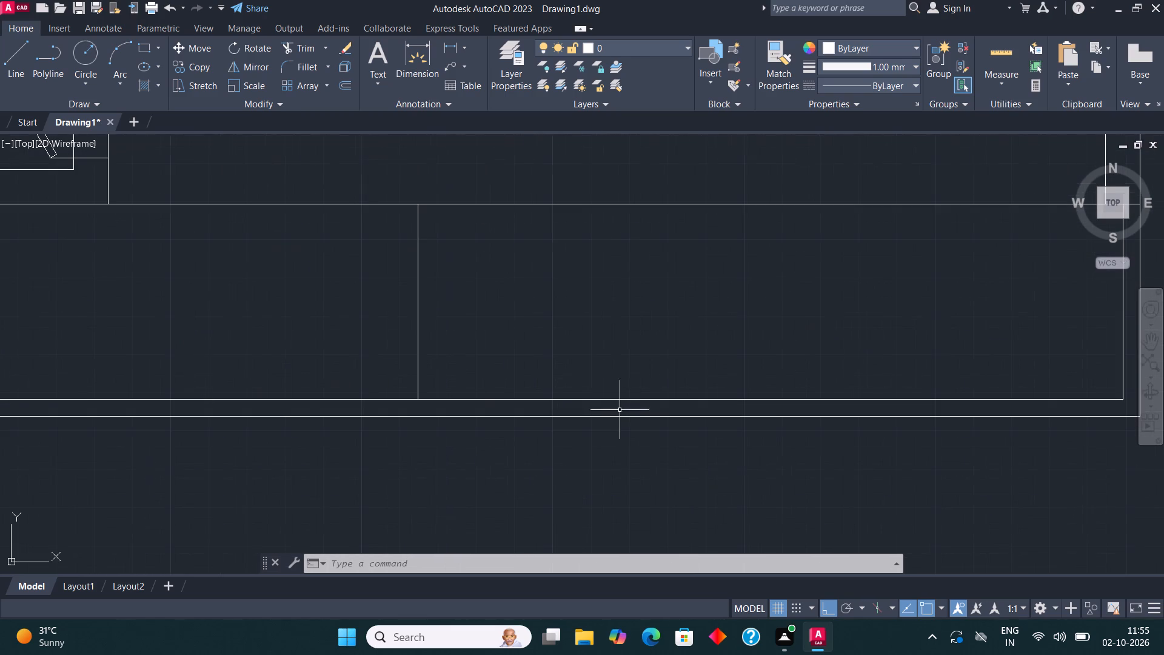
left_click(145, 47)
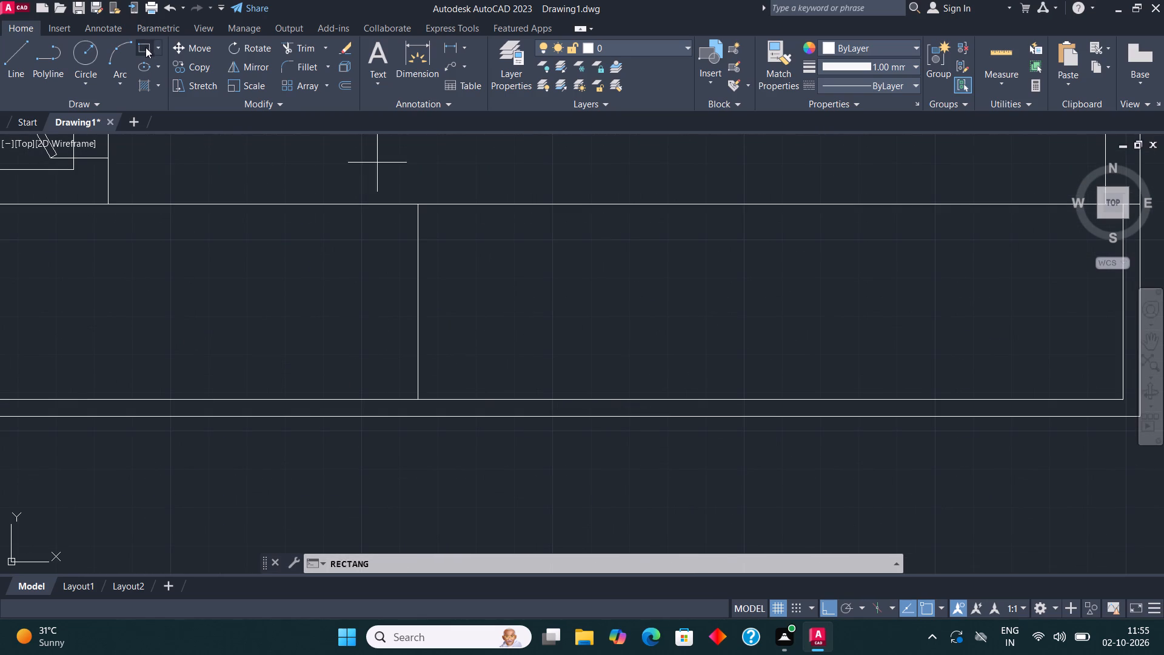
scroll(404, 337, "up", 1)
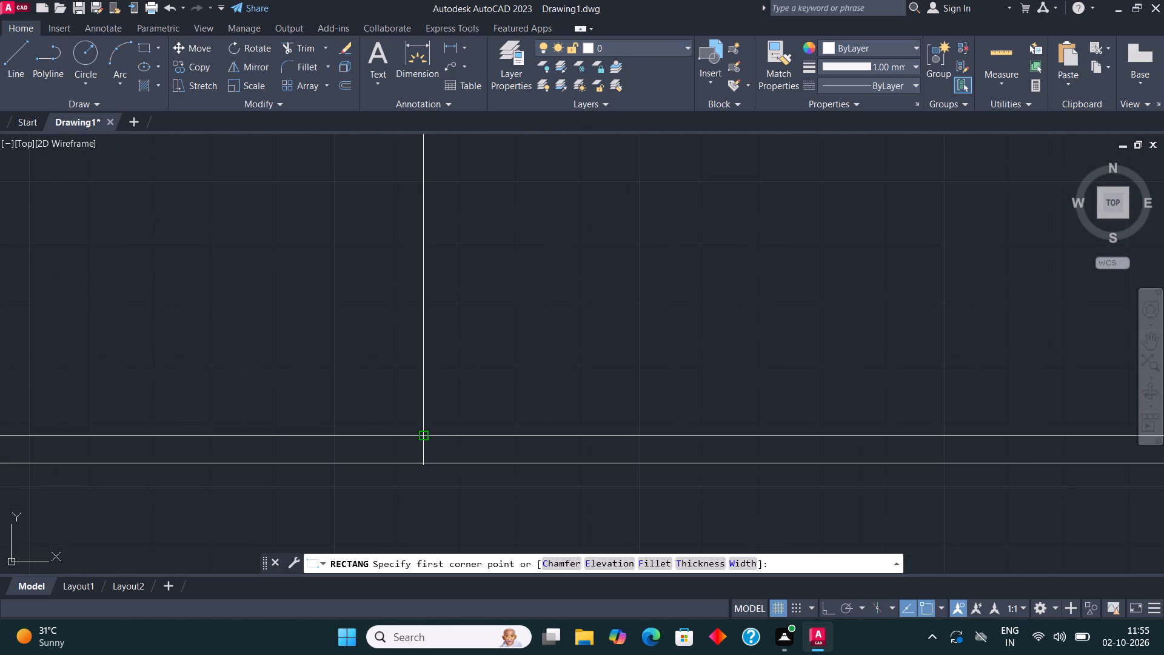
left_click(425, 463)
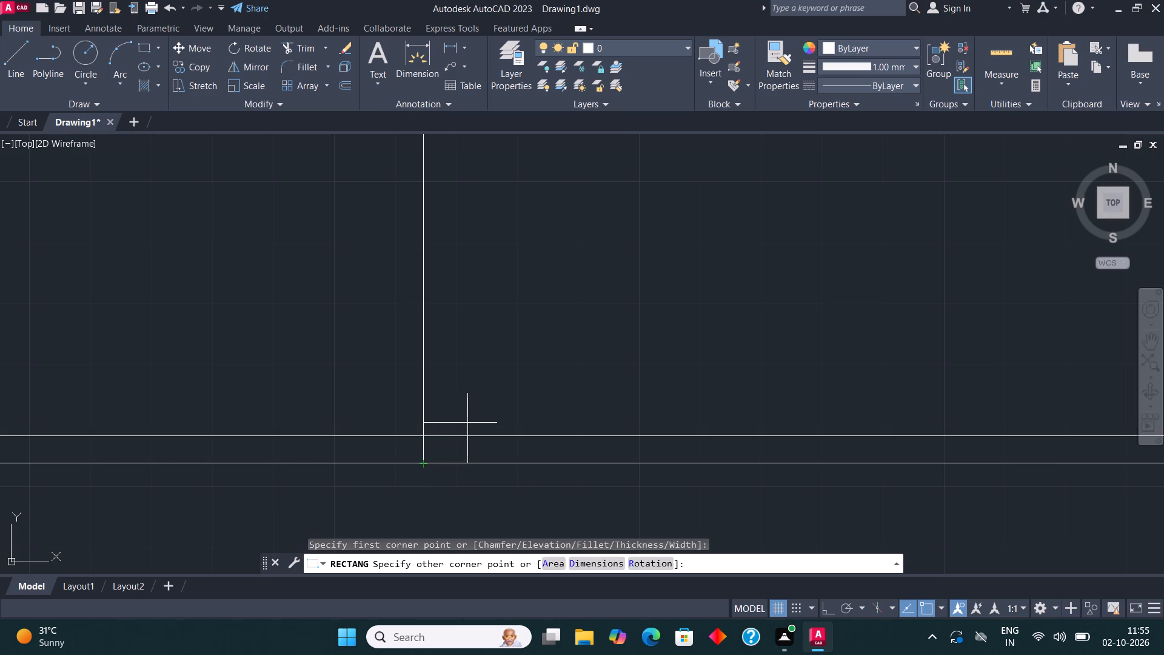
left_click(467, 423)
Trim the bottom wall's inner face line inside the small column rectangle.
left_click(306, 46)
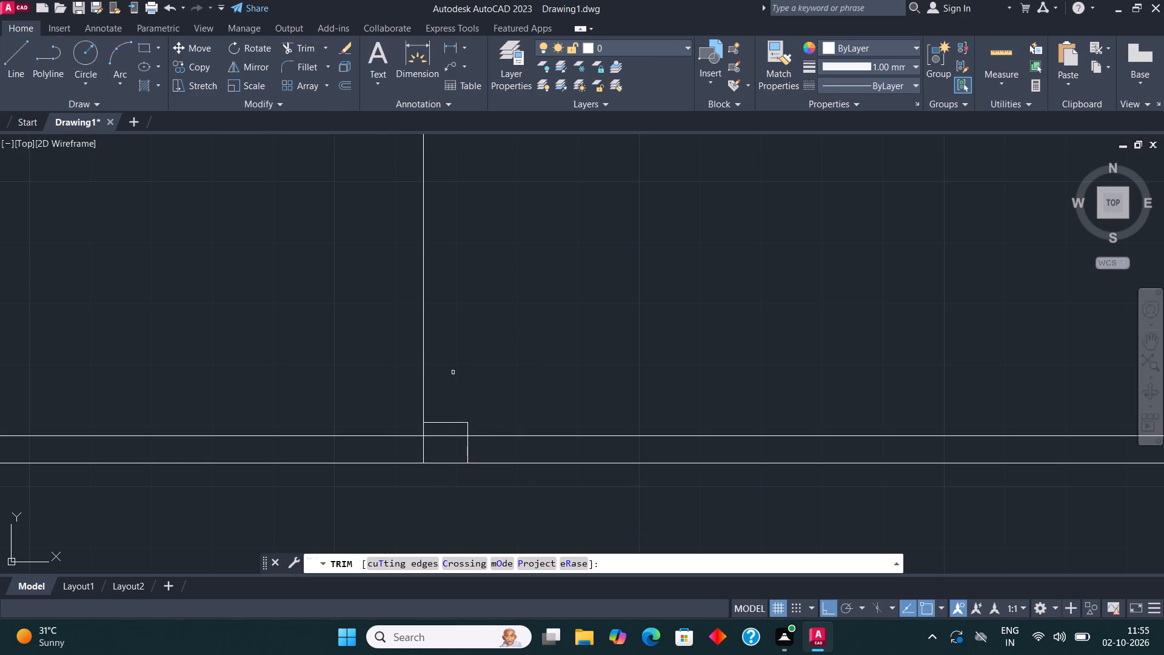
left_click(443, 437)
scroll(379, 376, "down", 2)
key("Escape")
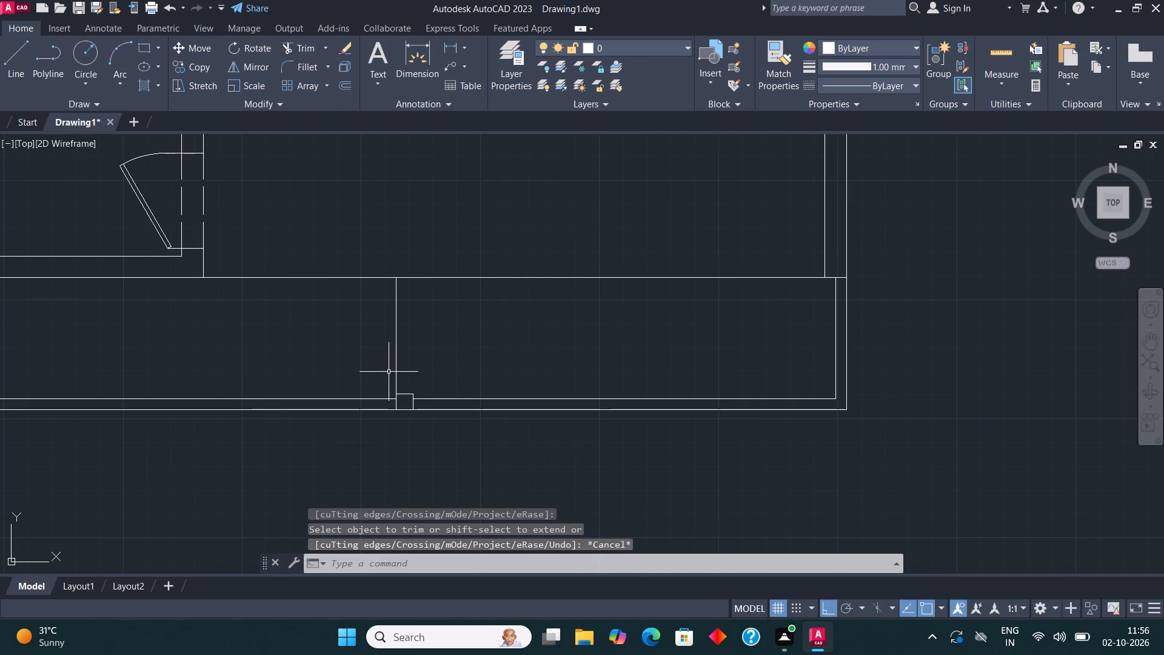
Copy the column rectangle by its lower-right corner to the building's bottom-right outer corner.
left_click(405, 394)
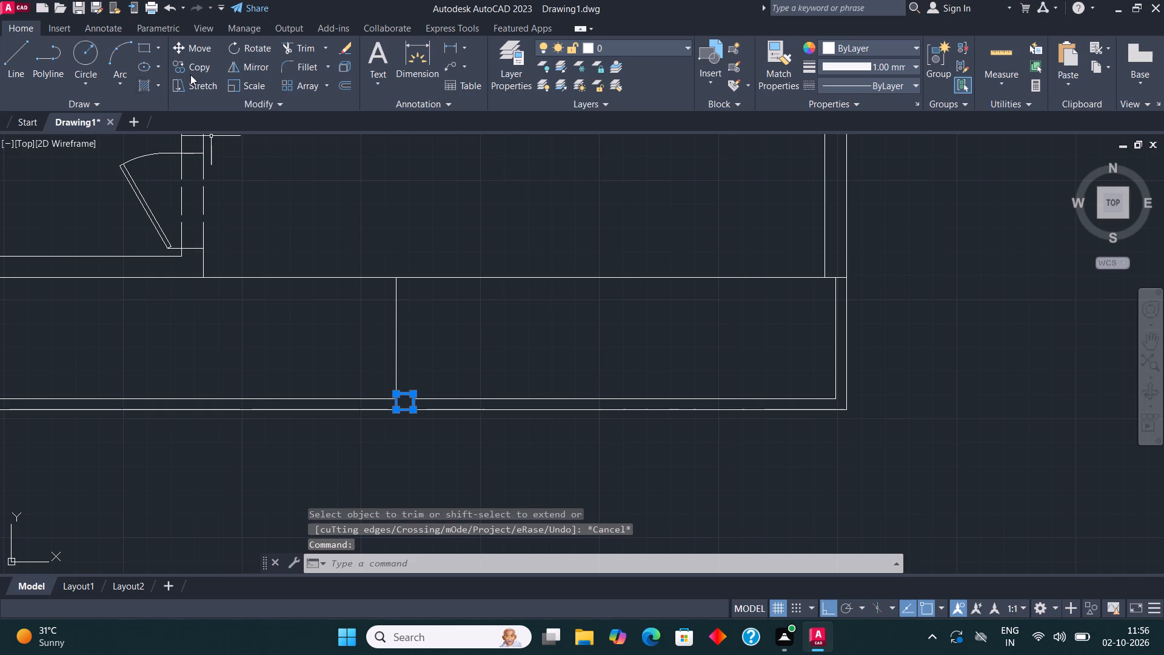
left_click(194, 72)
left_click(418, 408)
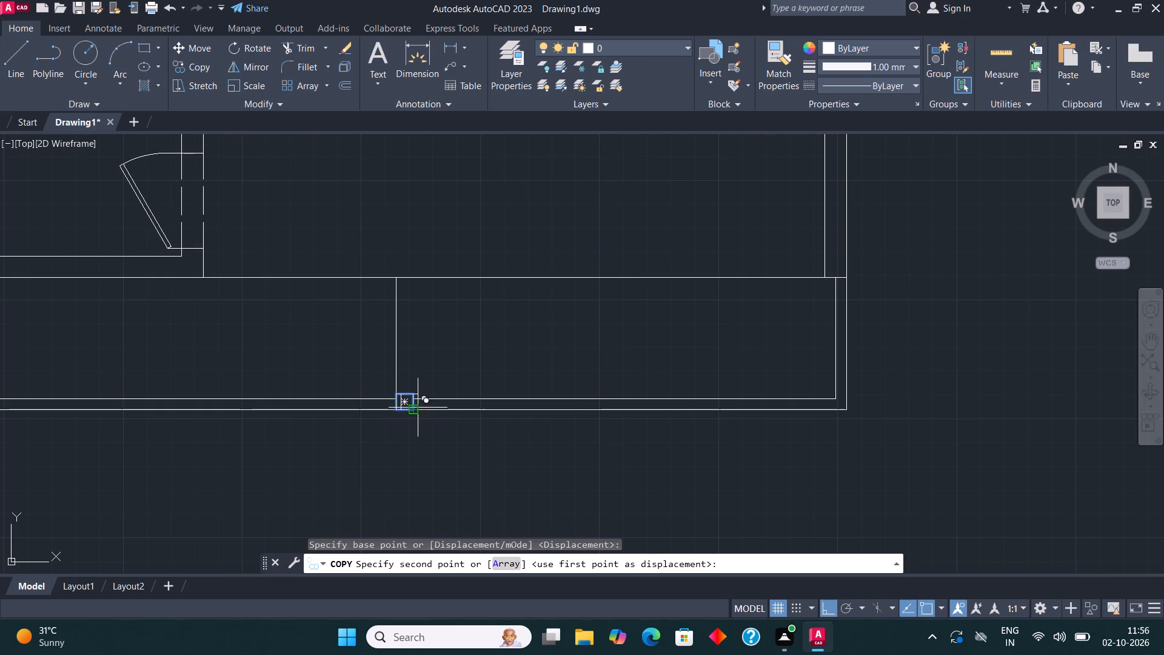
scroll(808, 423, "up", 1)
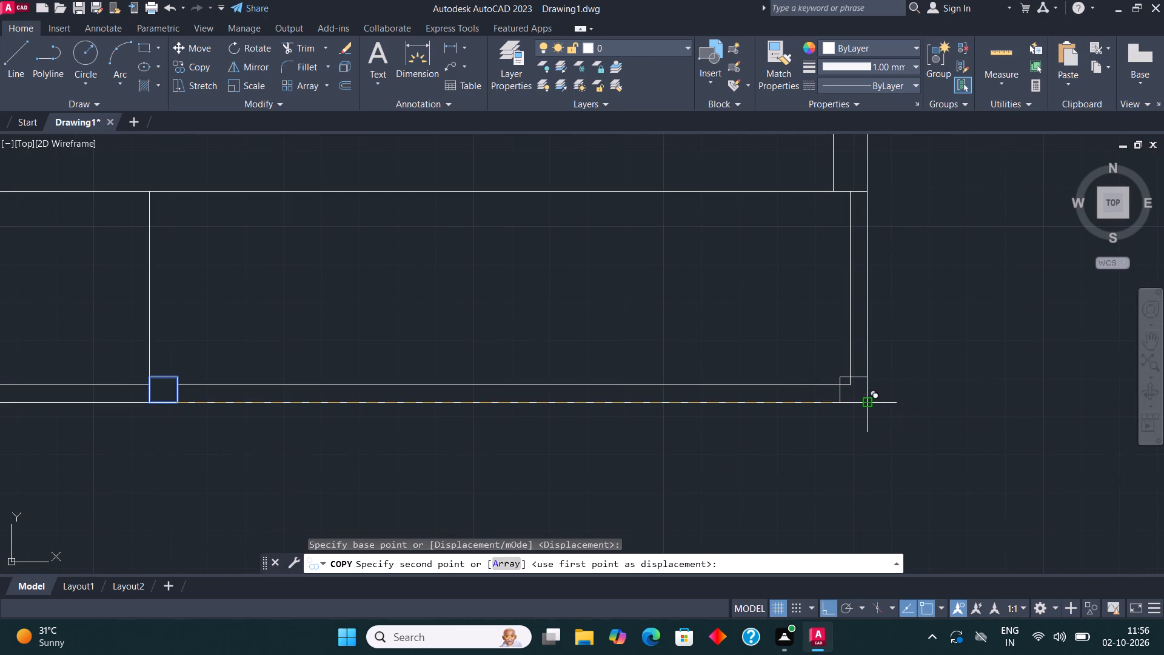
left_click(867, 406)
key("Escape")
Trim the bottom and right walls' inner face lines inside the corner column rectangle.
left_click(298, 47)
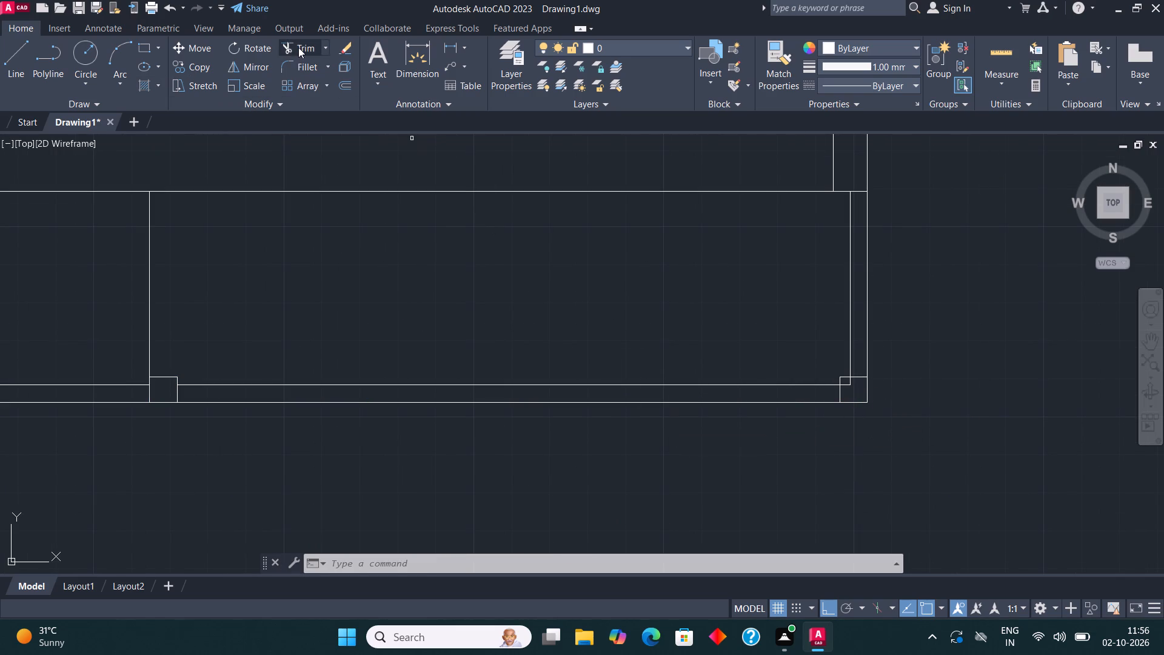
left_click(848, 384)
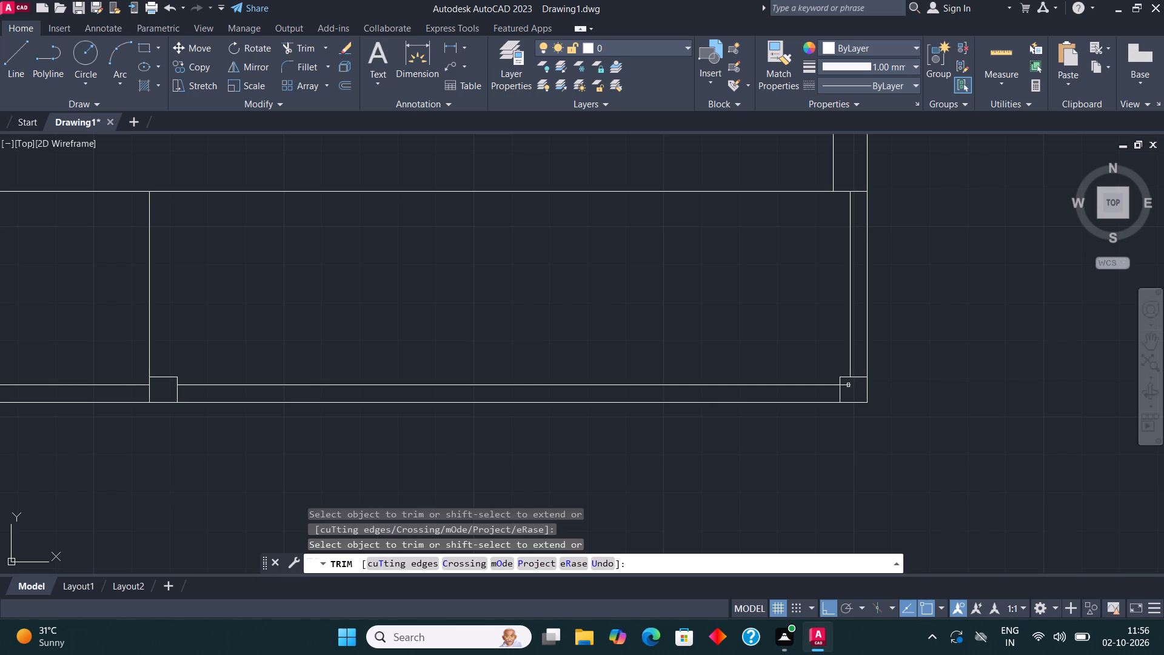
left_click(848, 385)
key("Escape")
scroll(726, 344, "down", 1)
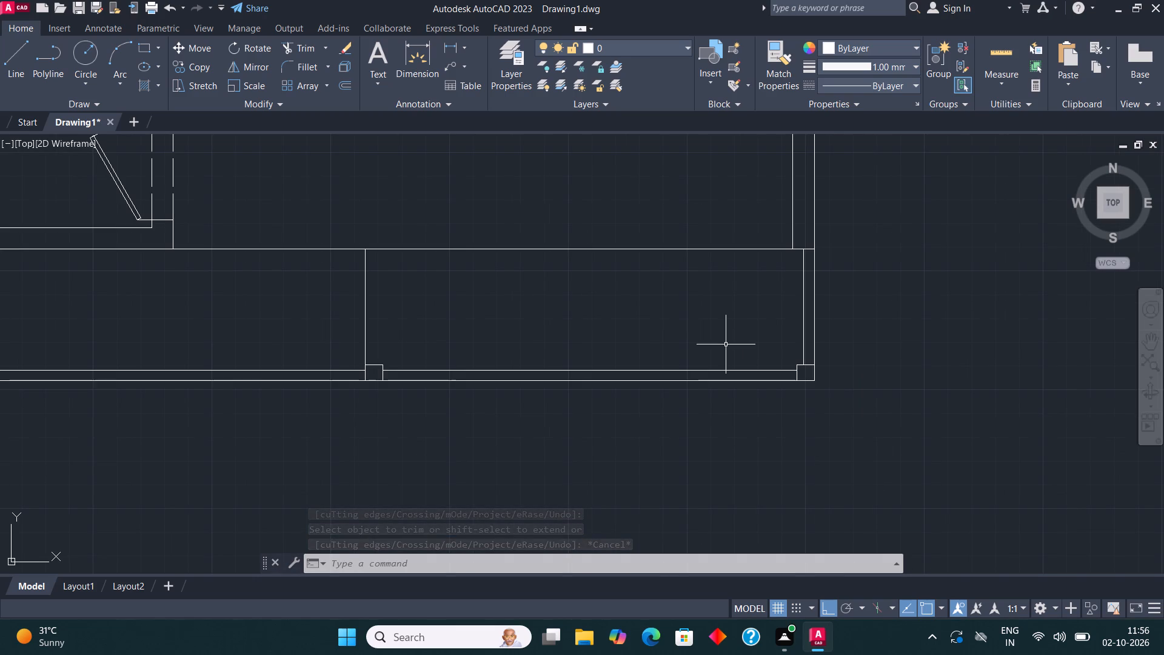
Draw a rectangle for a bed in the building's top-right room, just below its upper wall.
scroll(726, 344, "down", 2)
middle_click_drag(524, 353, 564, 397)
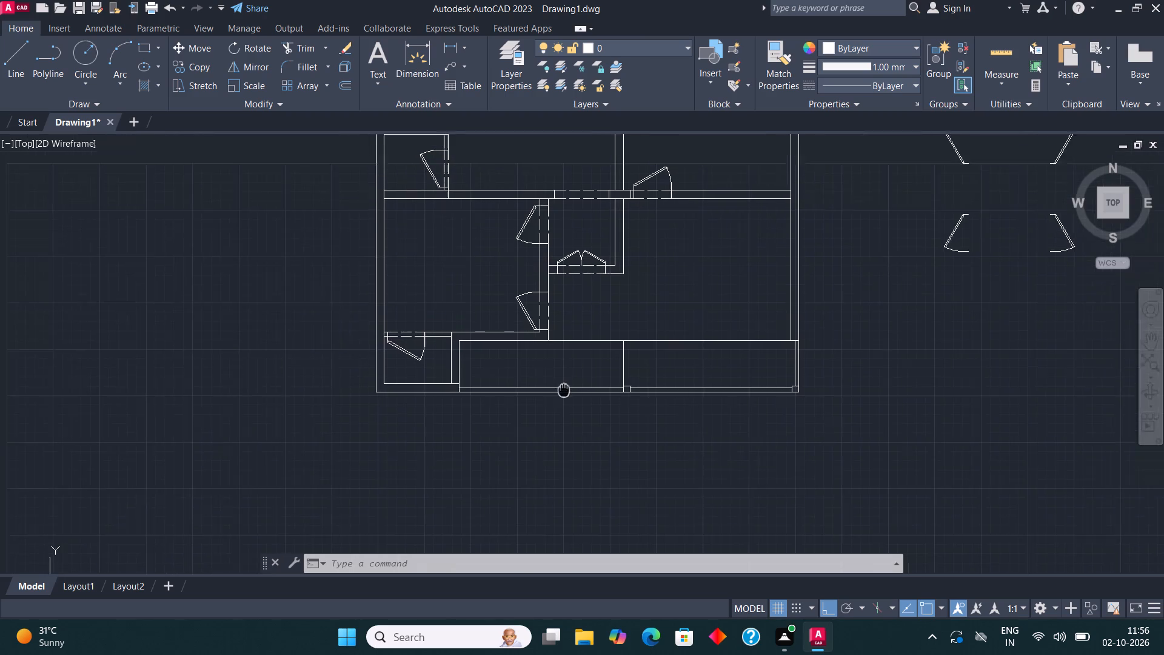
middle_click_drag(564, 397, 559, 462)
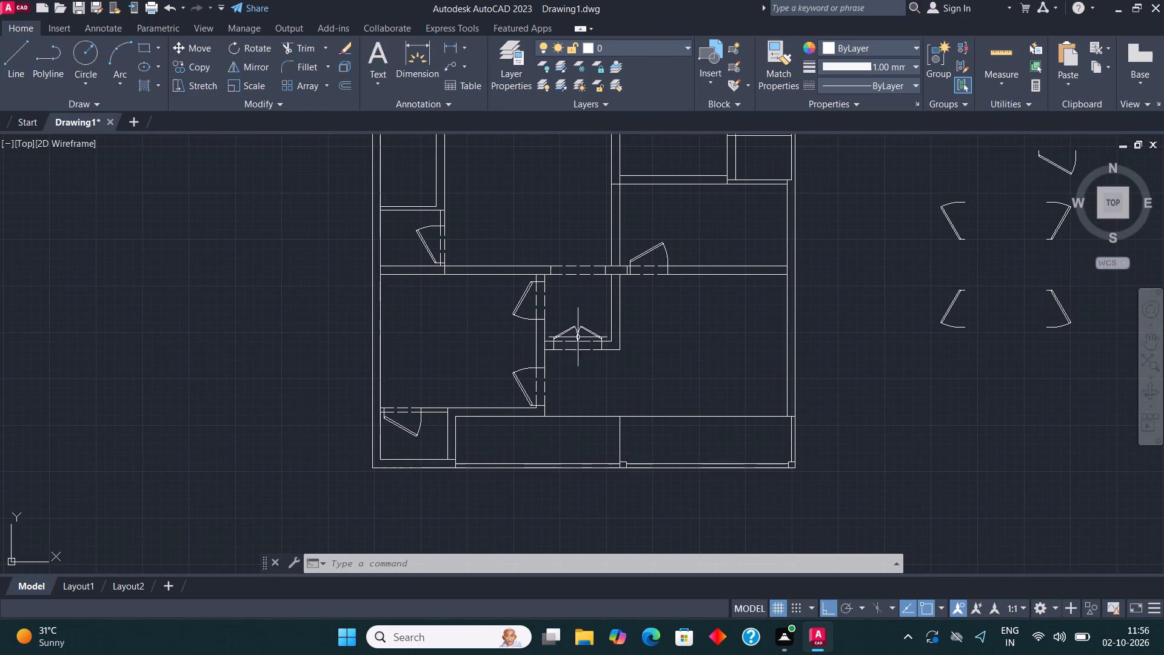
middle_click_drag(586, 266, 581, 516)
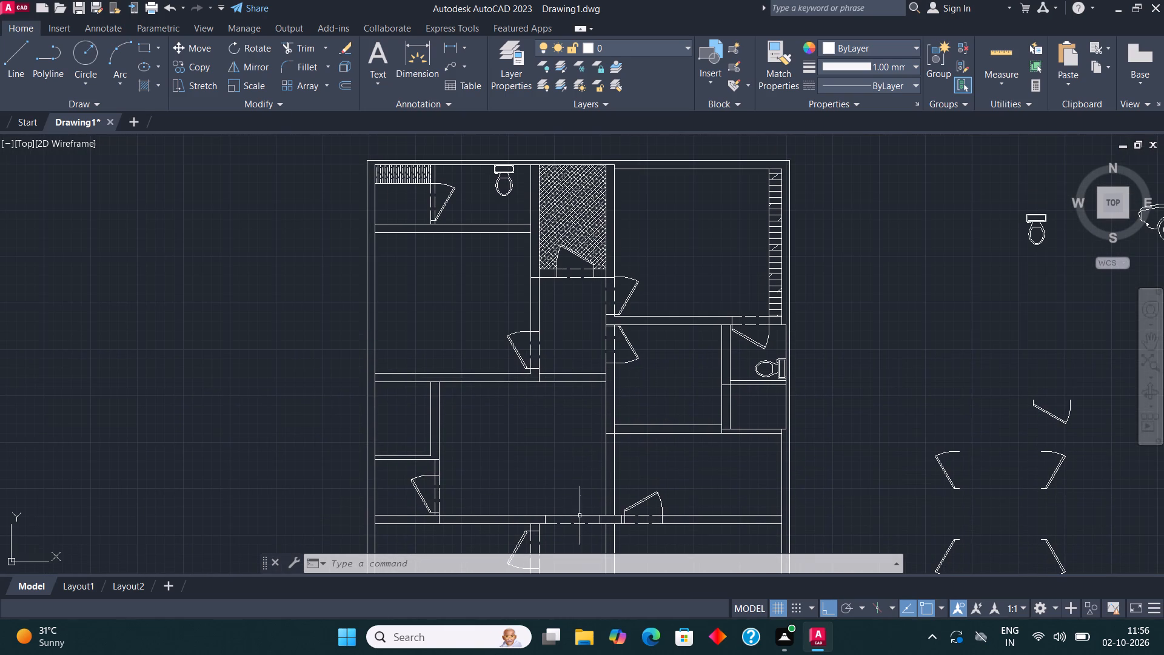
middle_click_drag(660, 254, 747, 382)
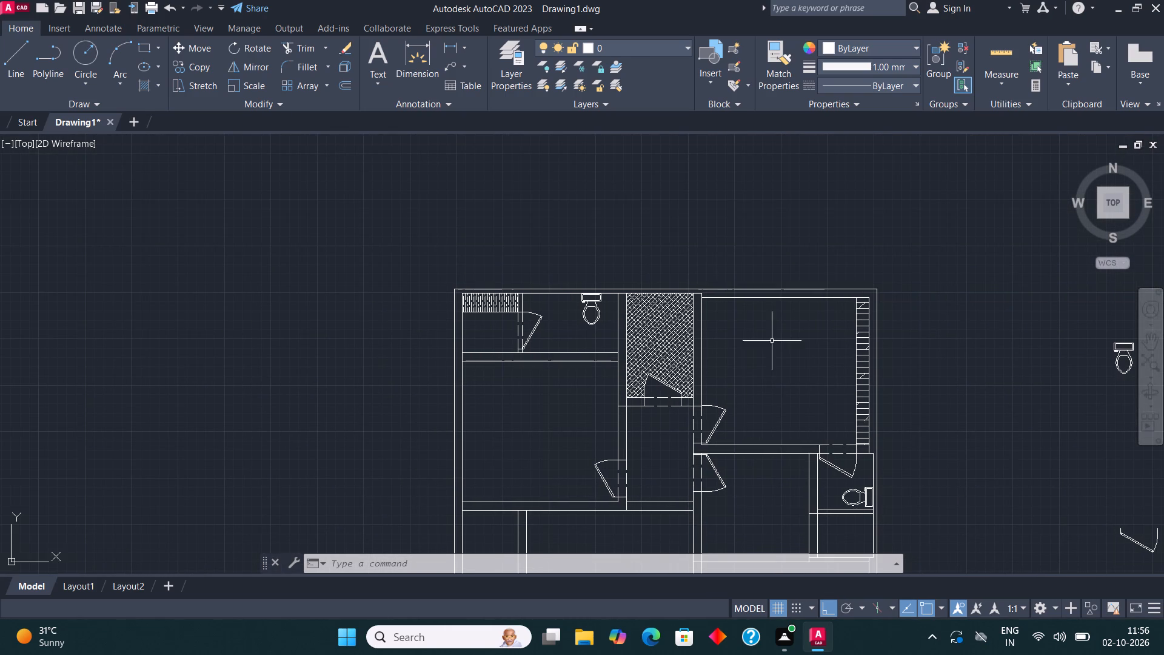
middle_click_drag(855, 352, 715, 351)
scroll(681, 306, "up", 2)
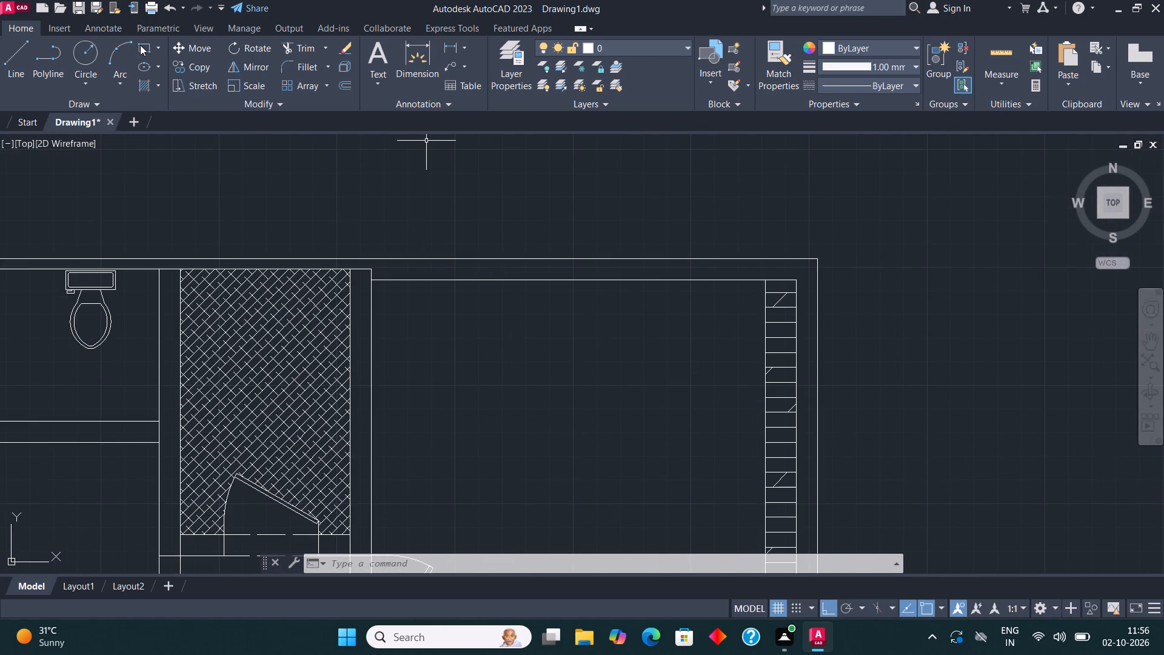
left_click(140, 44)
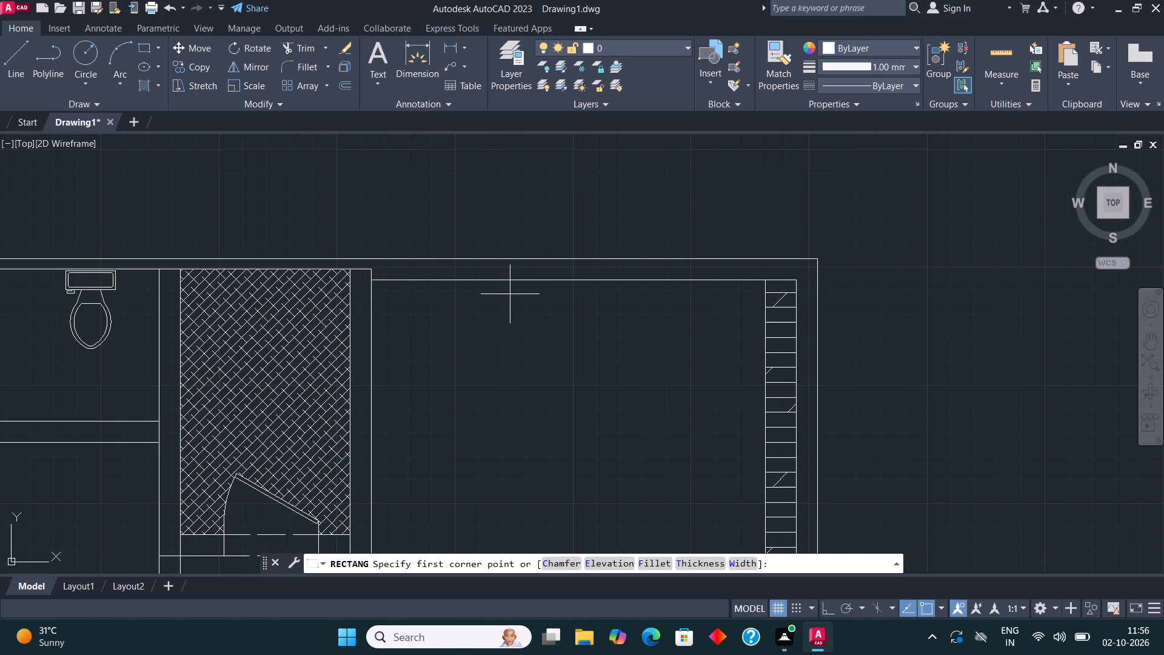
left_click(504, 293)
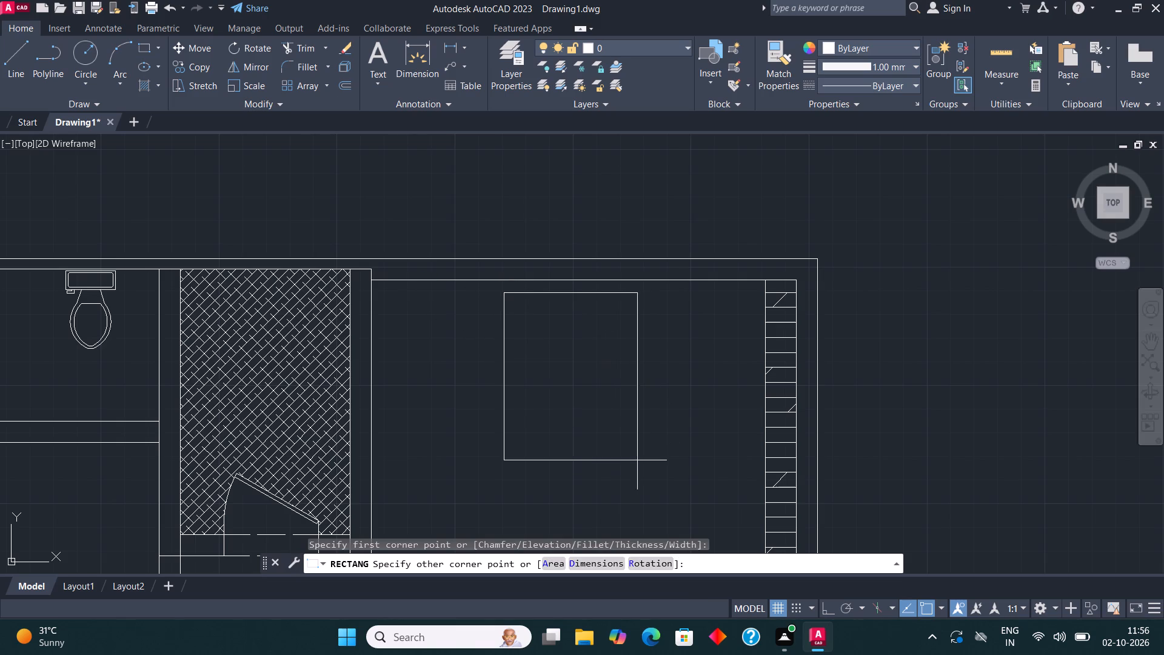
left_click(660, 480)
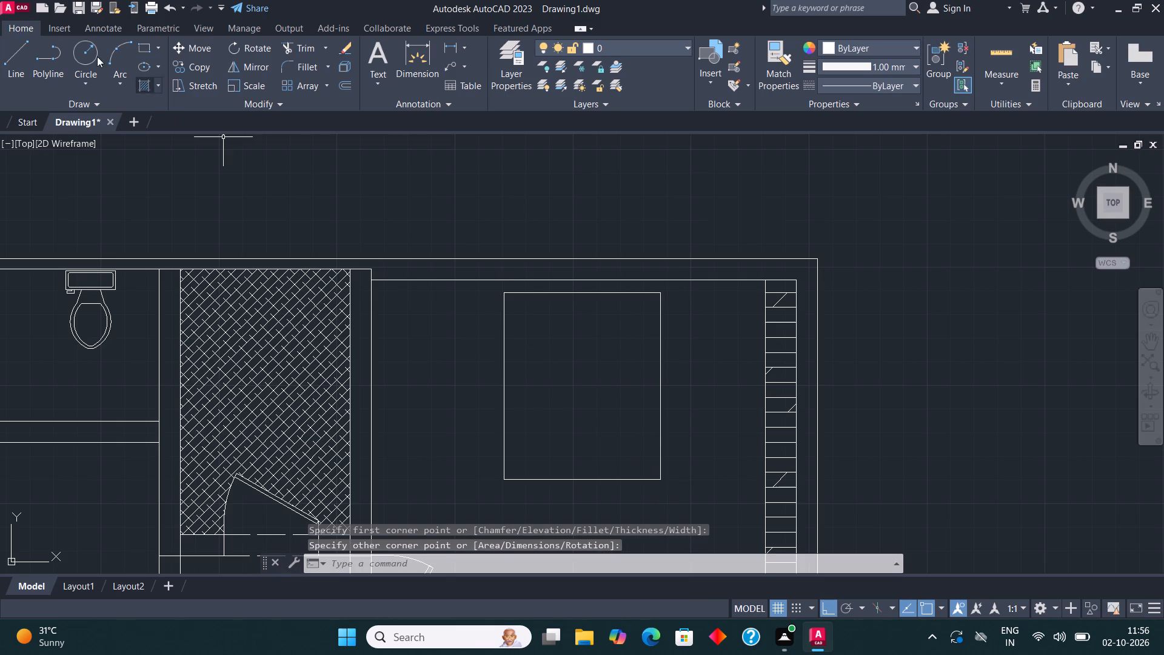
Draw a small square bedside table extending outward from the bed rectangle's top-right corner.
left_click(144, 42)
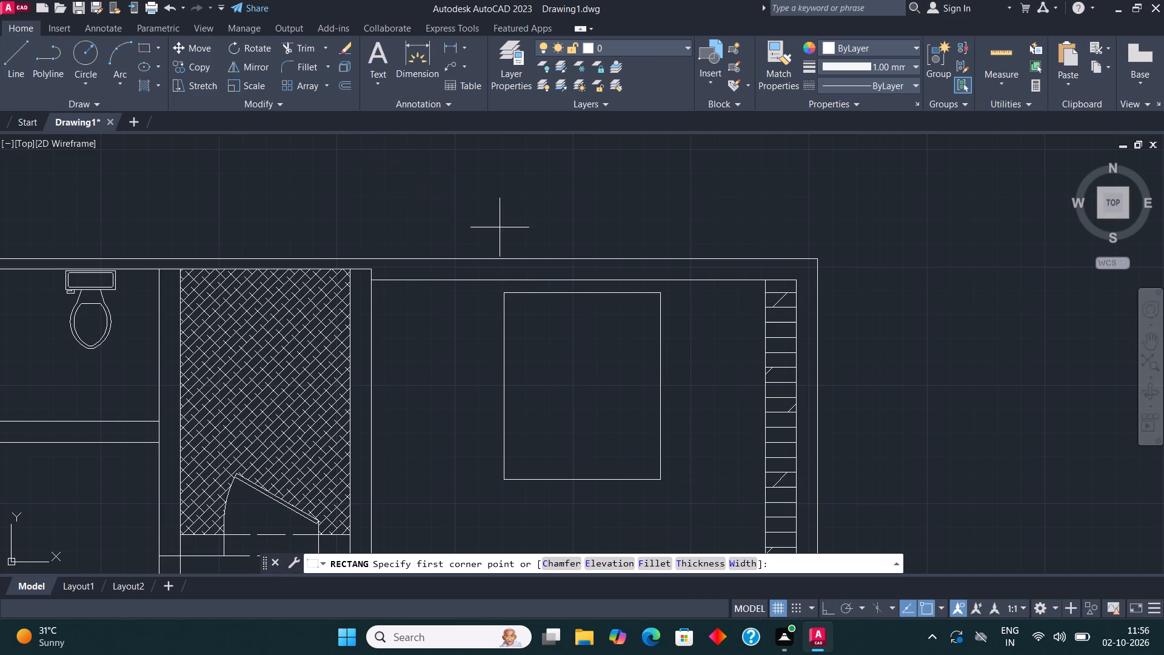
scroll(500, 227, "up", 1)
left_click(756, 334)
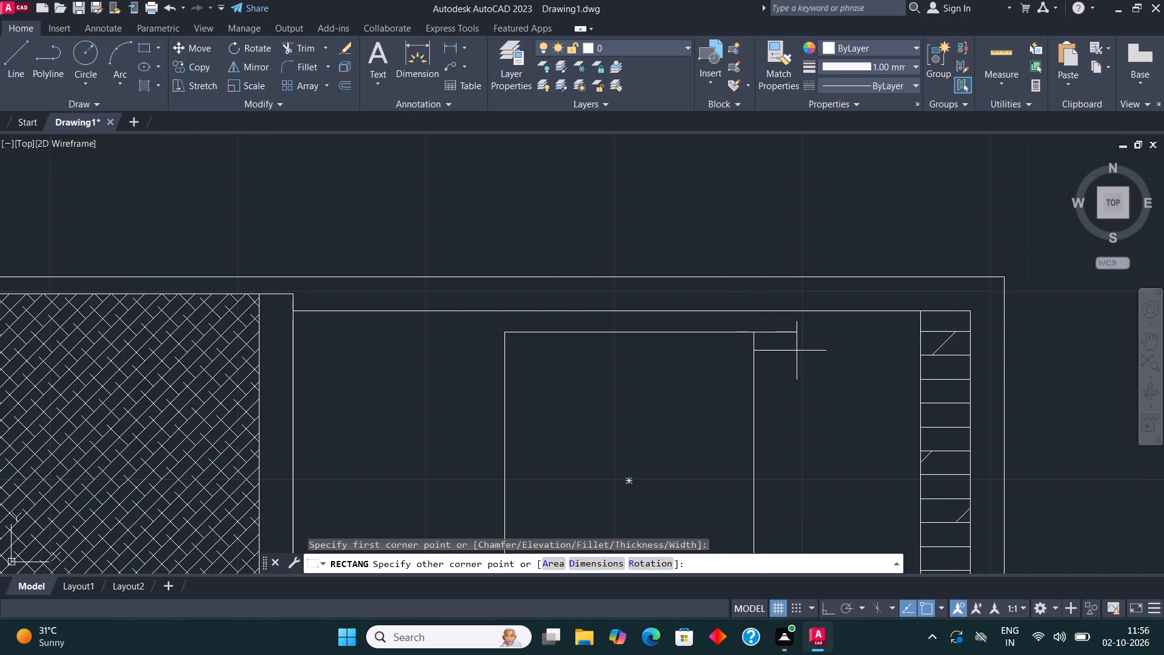
left_click(827, 403)
Copy the bedside table by its top-right corner to the bed rectangle's top-left corner.
left_click(795, 331)
scroll(472, 301, "down", 3)
scroll(422, 302, "up", 2)
left_click(202, 62)
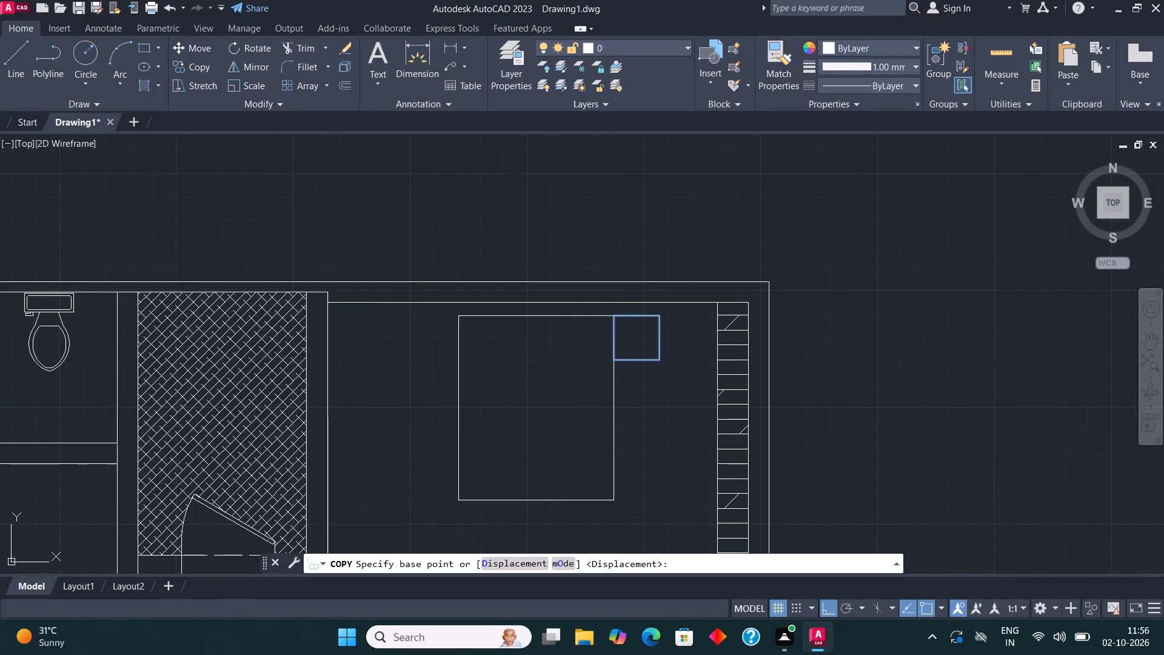
left_click(664, 315)
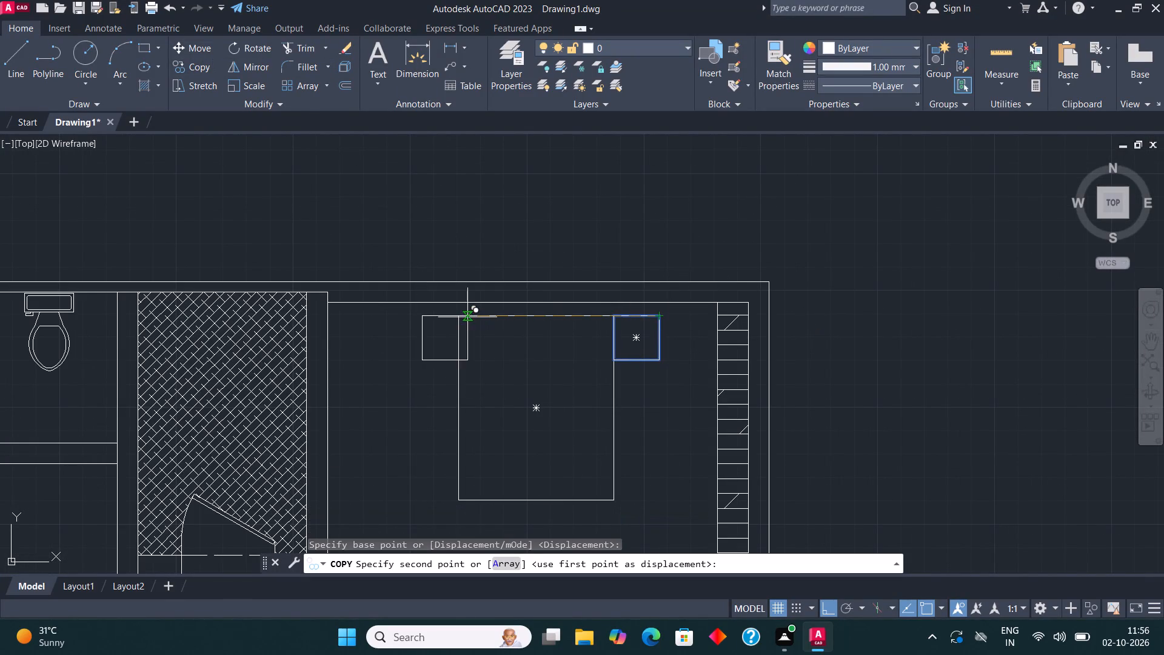
left_click(458, 316)
key("Escape")
Draw a lamp circle with a radius of about 6" centred in the left bedside table.
middle_click_drag(611, 317, 607, 317)
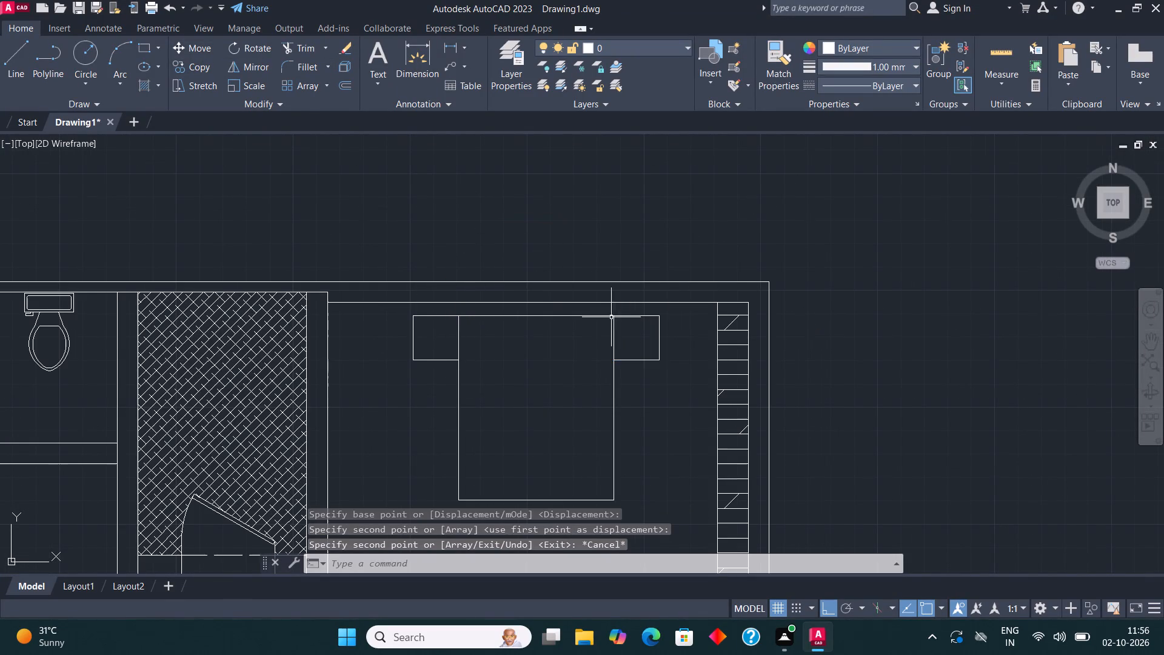
middle_click_drag(607, 317, 547, 305)
left_click(89, 47)
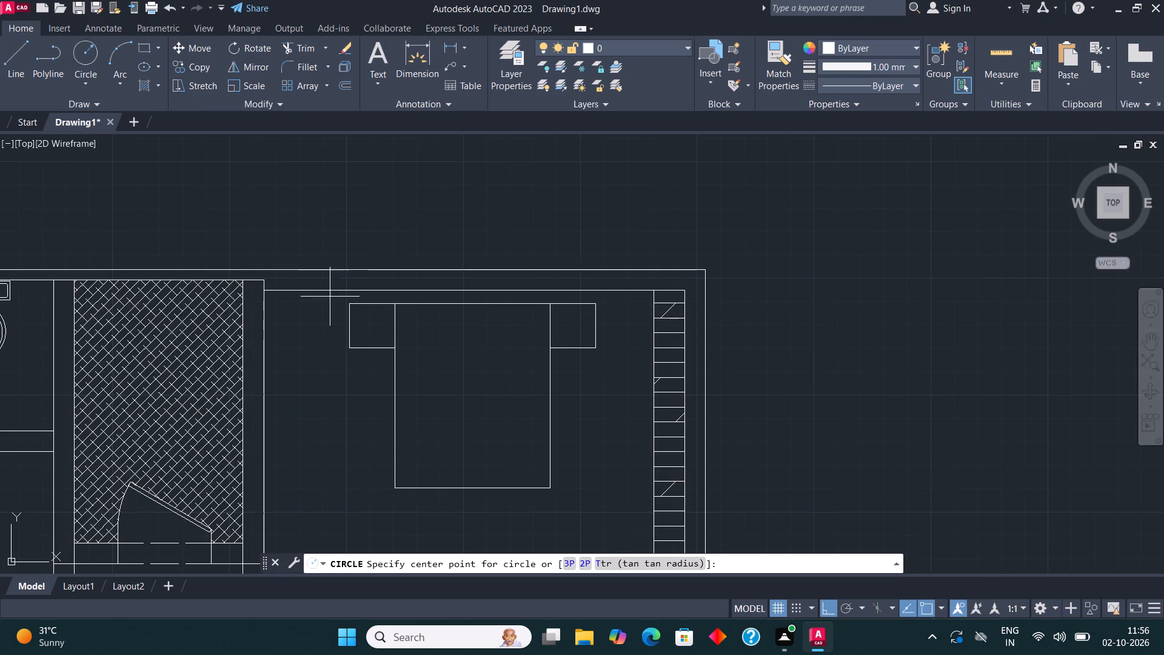
left_click(370, 325)
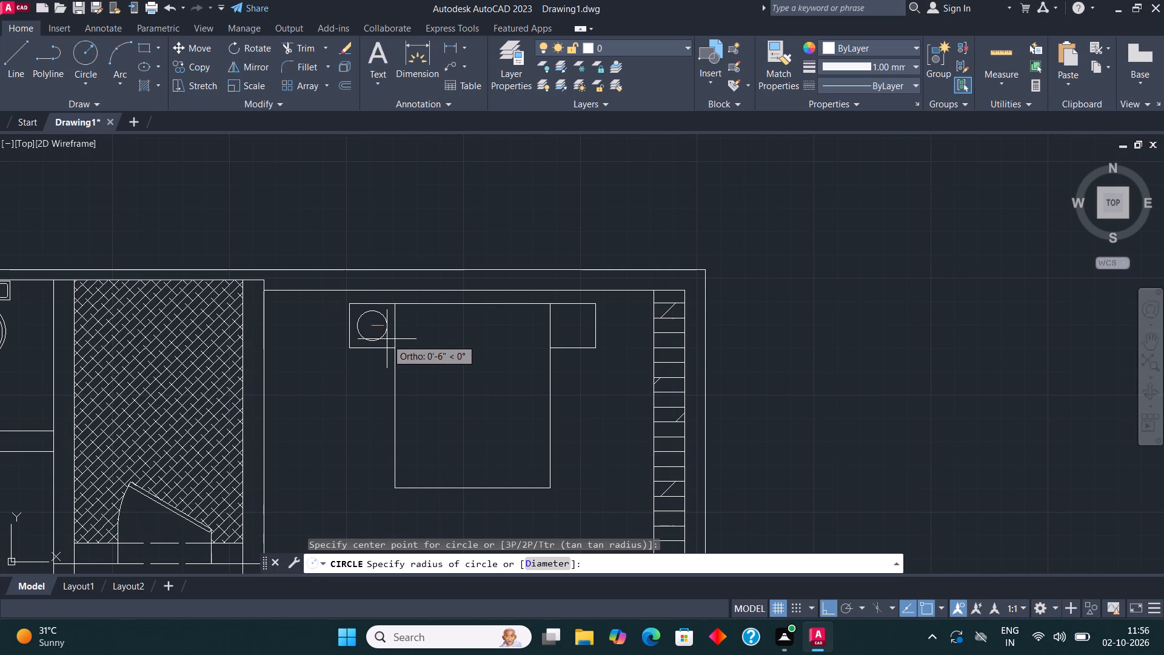
left_click(387, 339)
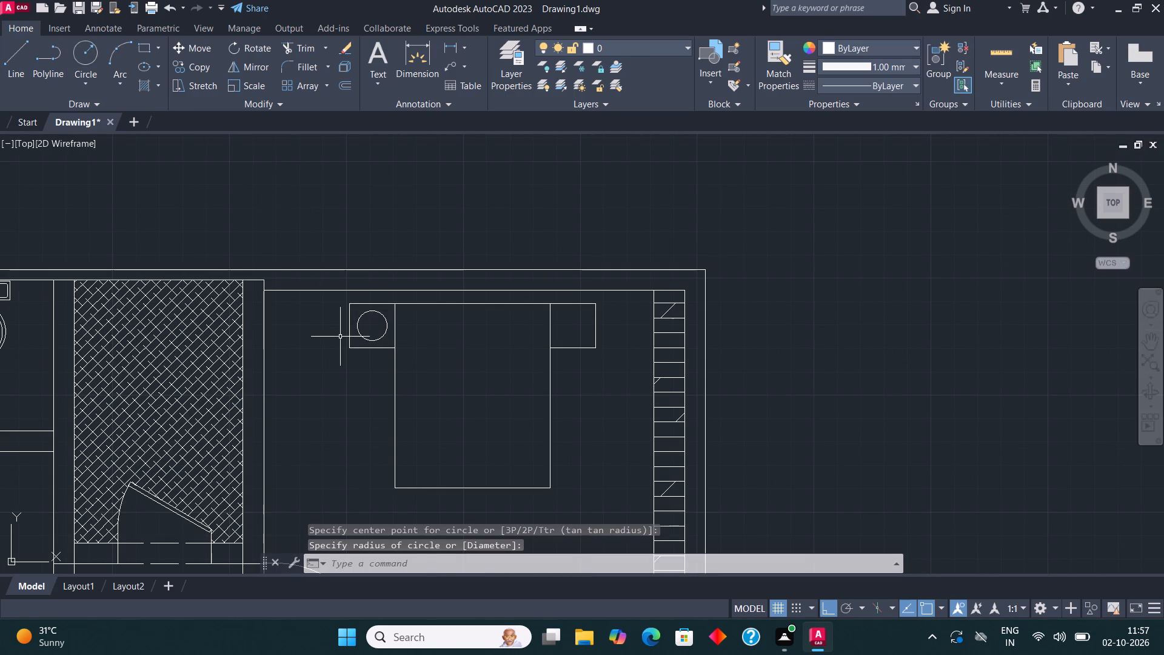
Draw a vertical and a horizontal line across the lamp circle, crossing at its centre.
scroll(340, 335, "up", 3)
left_click(13, 57)
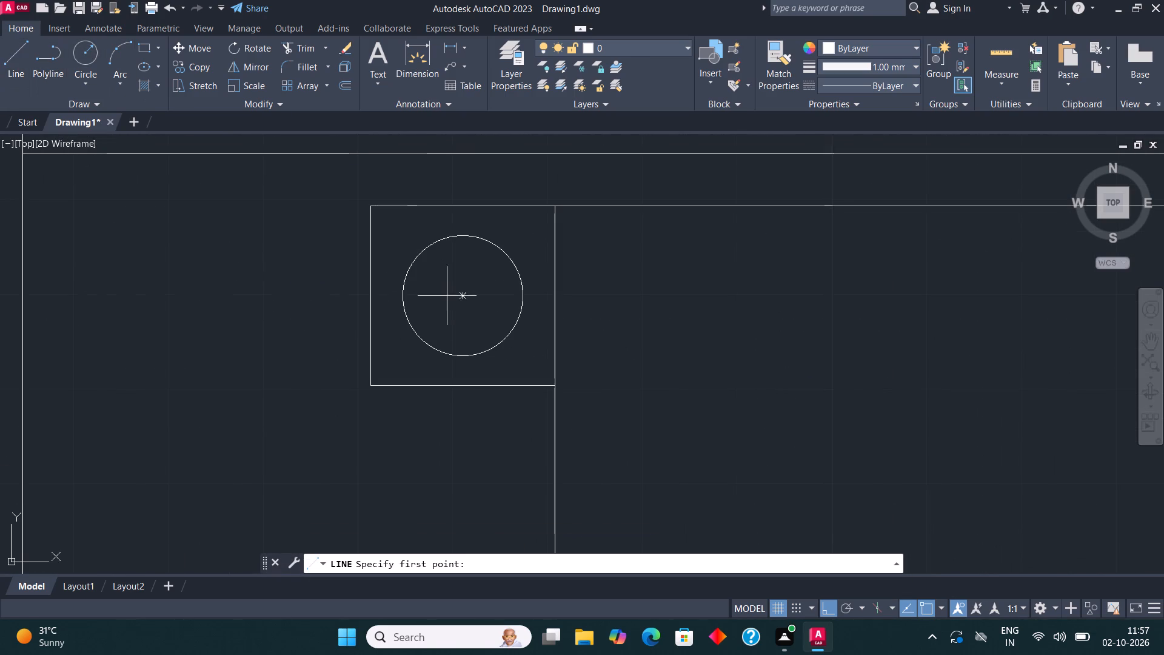
left_click(461, 295)
left_click(466, 235)
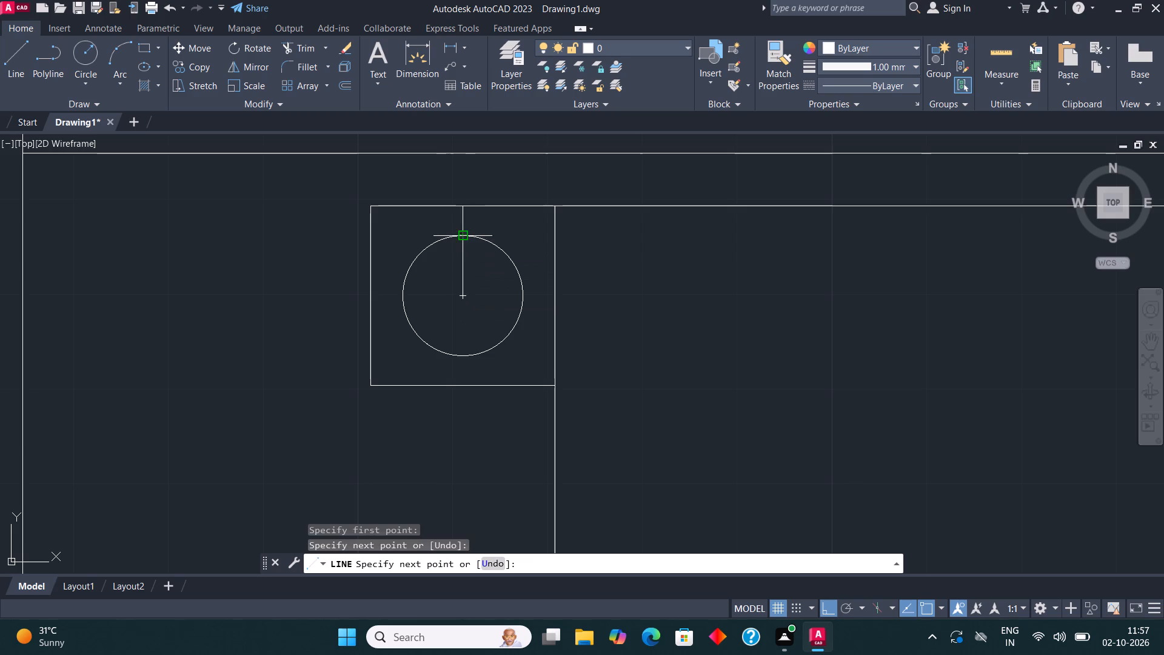
left_click(468, 355)
left_click(464, 298)
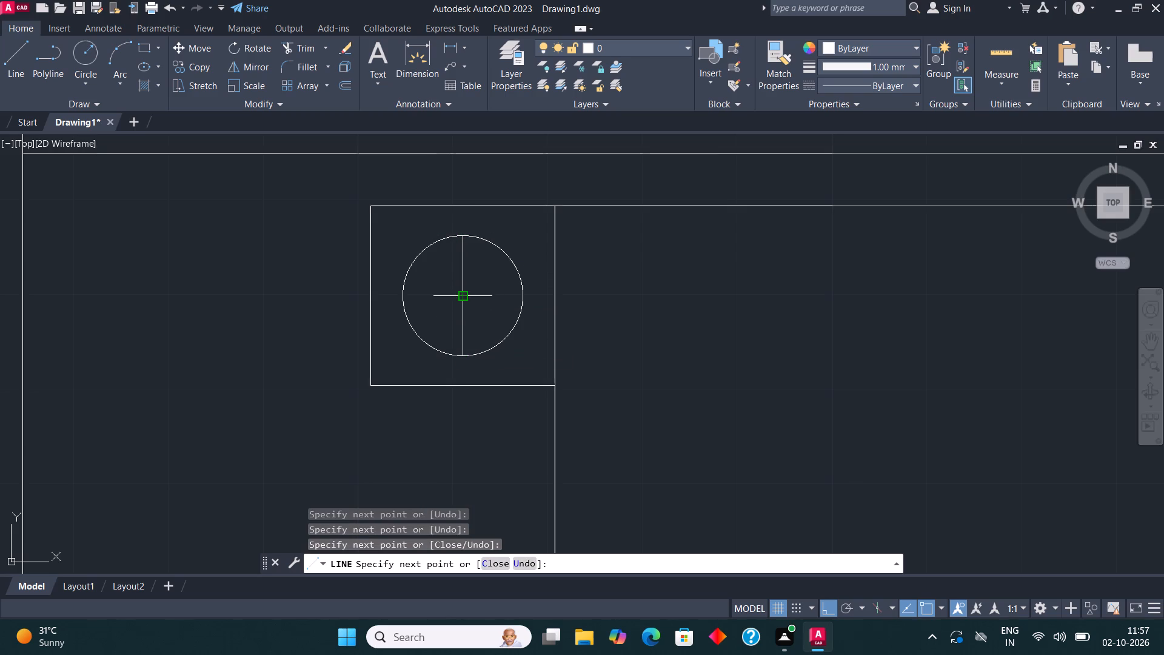
left_click(520, 298)
left_click(402, 295)
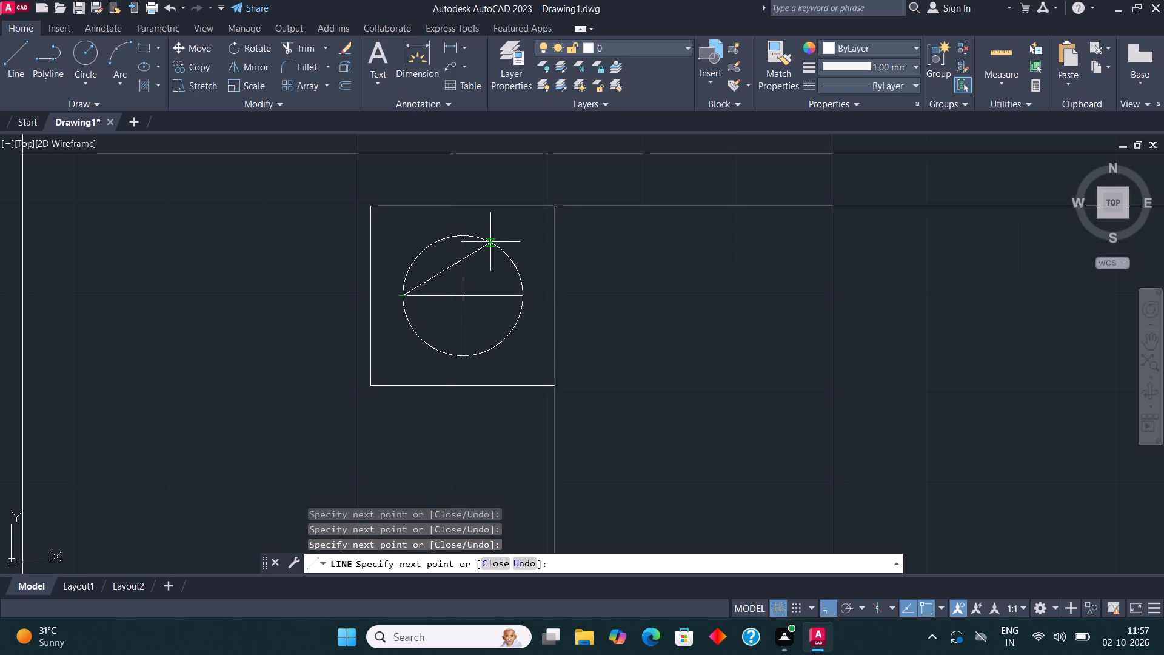
scroll(490, 249, "down", 1)
key("Escape")
Copy the lamp circle with its cross lines horizontally into the middle of the right bedside table.
left_click(512, 316)
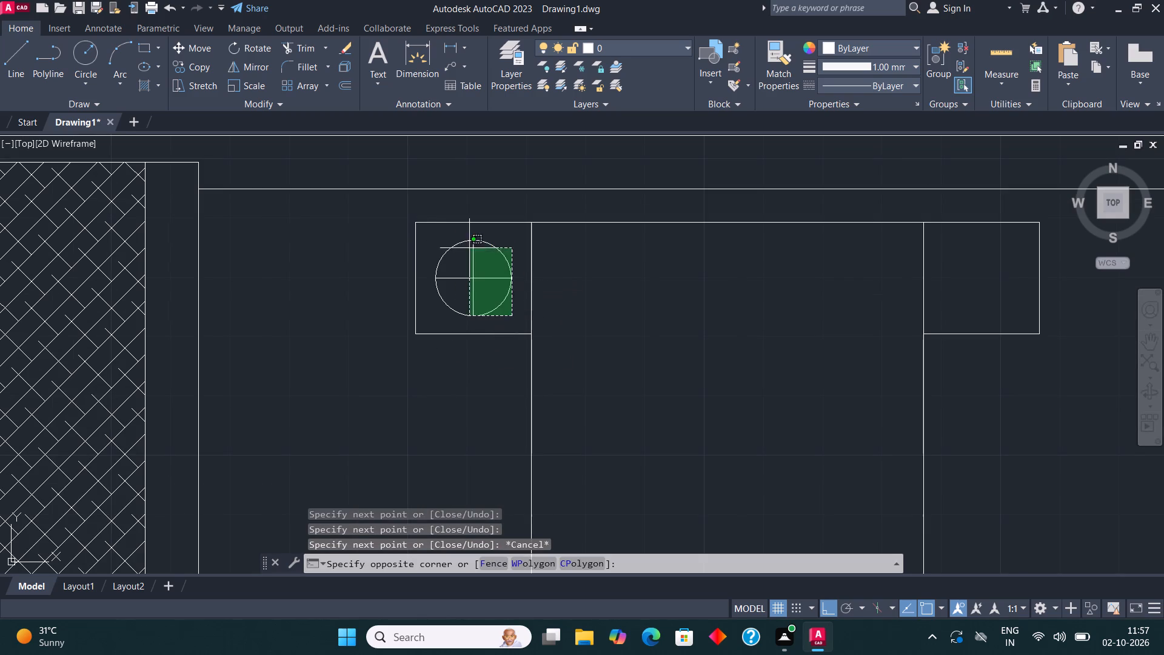
left_click(432, 238)
left_click(198, 67)
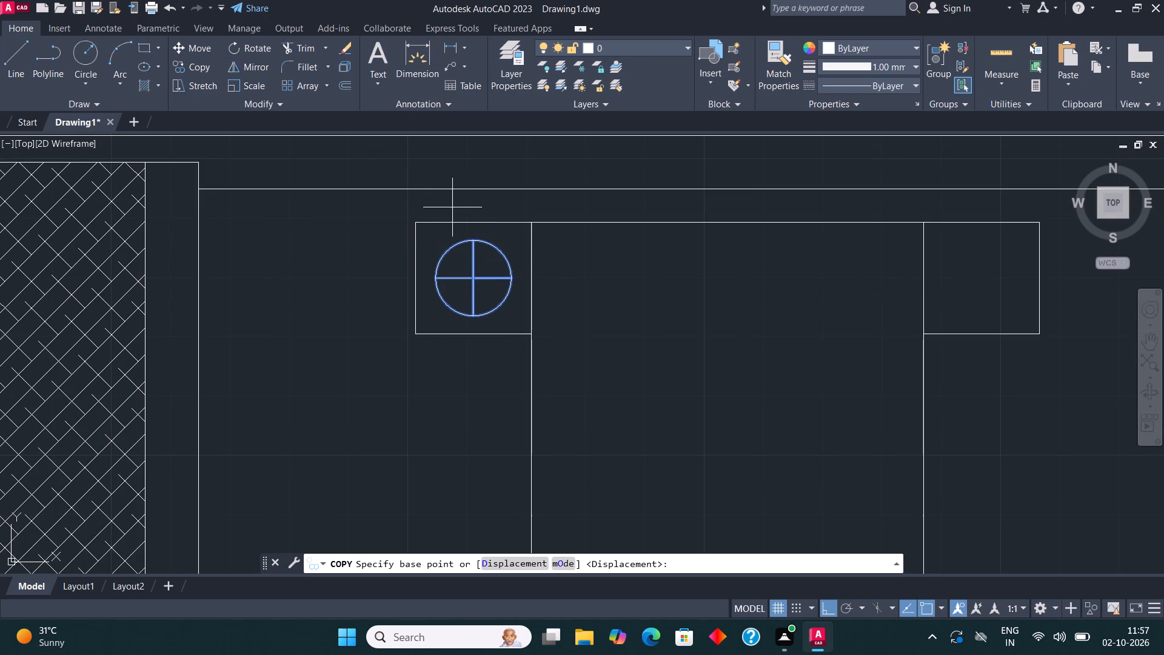
left_click(477, 277)
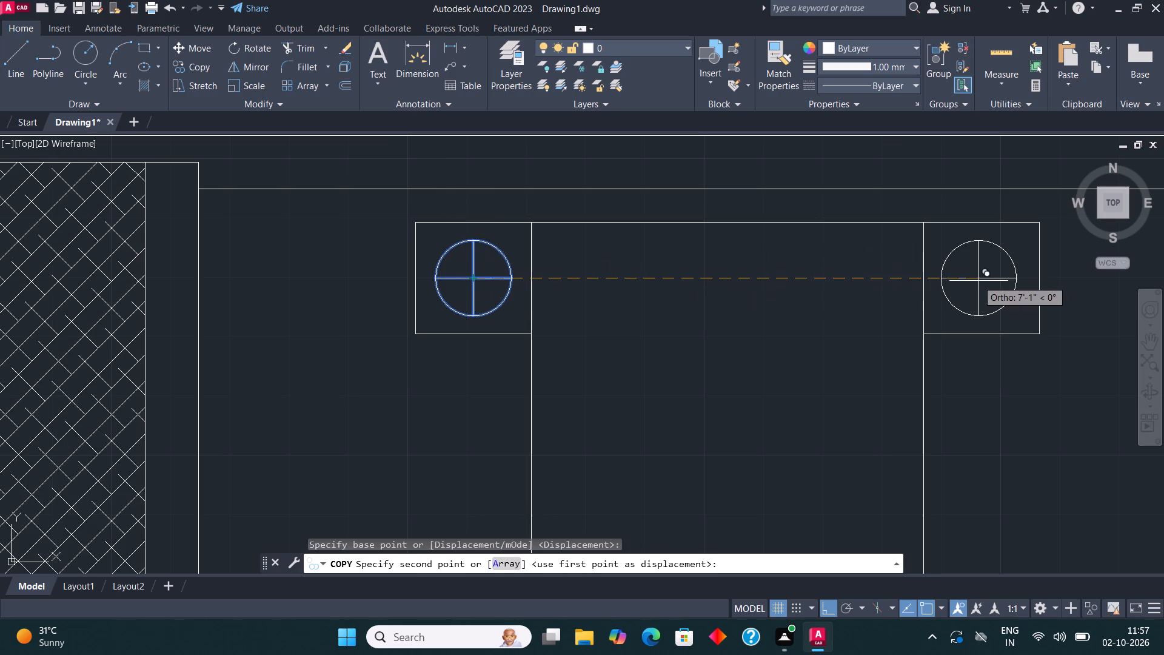
left_click(982, 281)
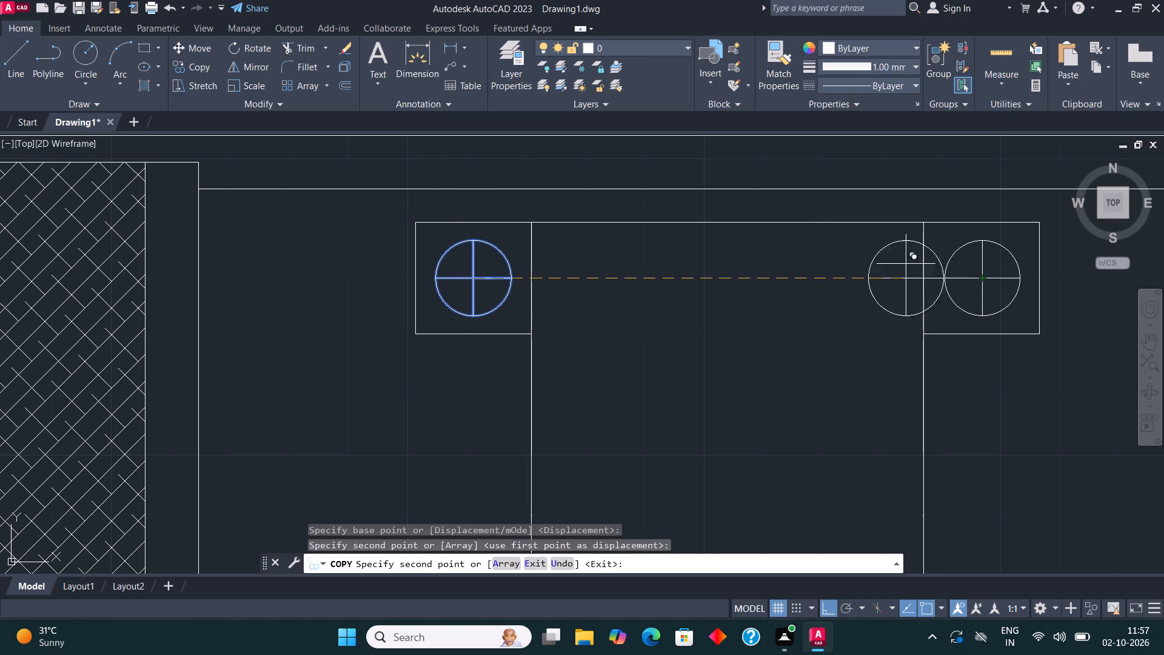
key("Escape")
Draw a small horizontal pillow rectangle inside the upper left part of the bed.
scroll(396, 221, "down", 3)
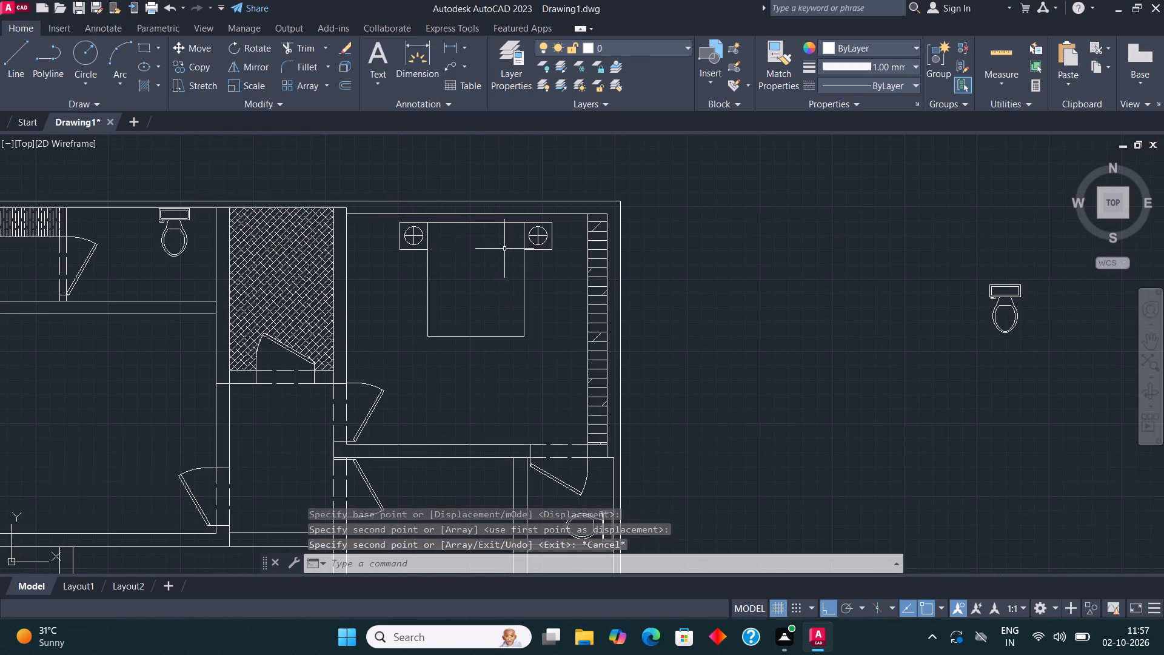
scroll(443, 246, "up", 3)
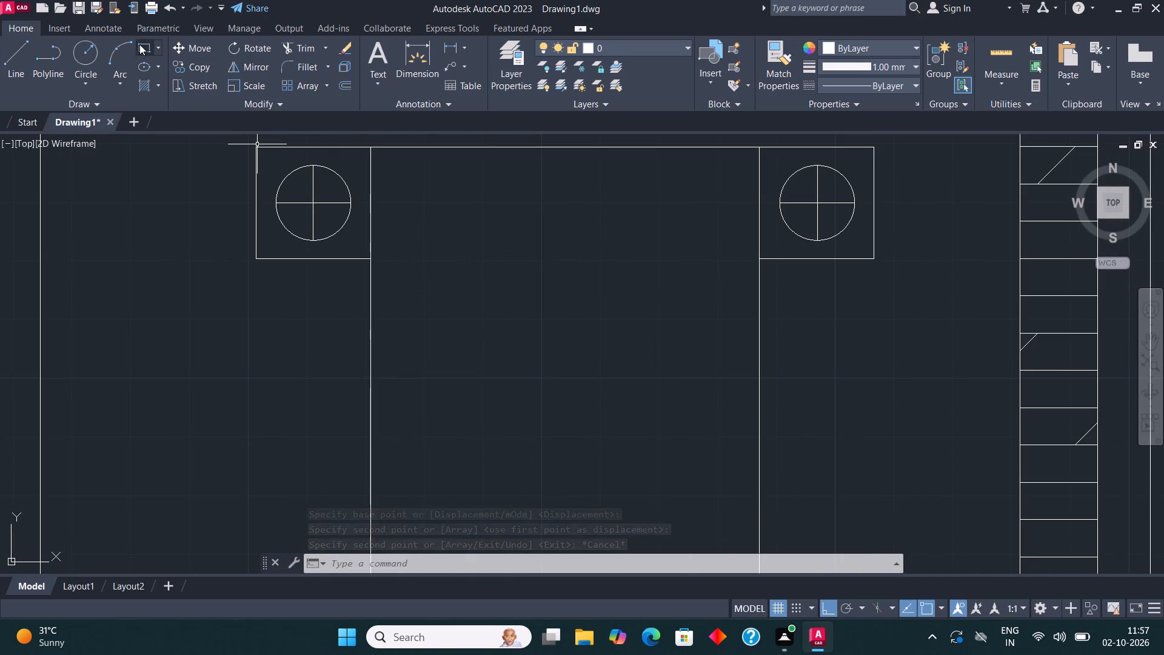
left_click(139, 44)
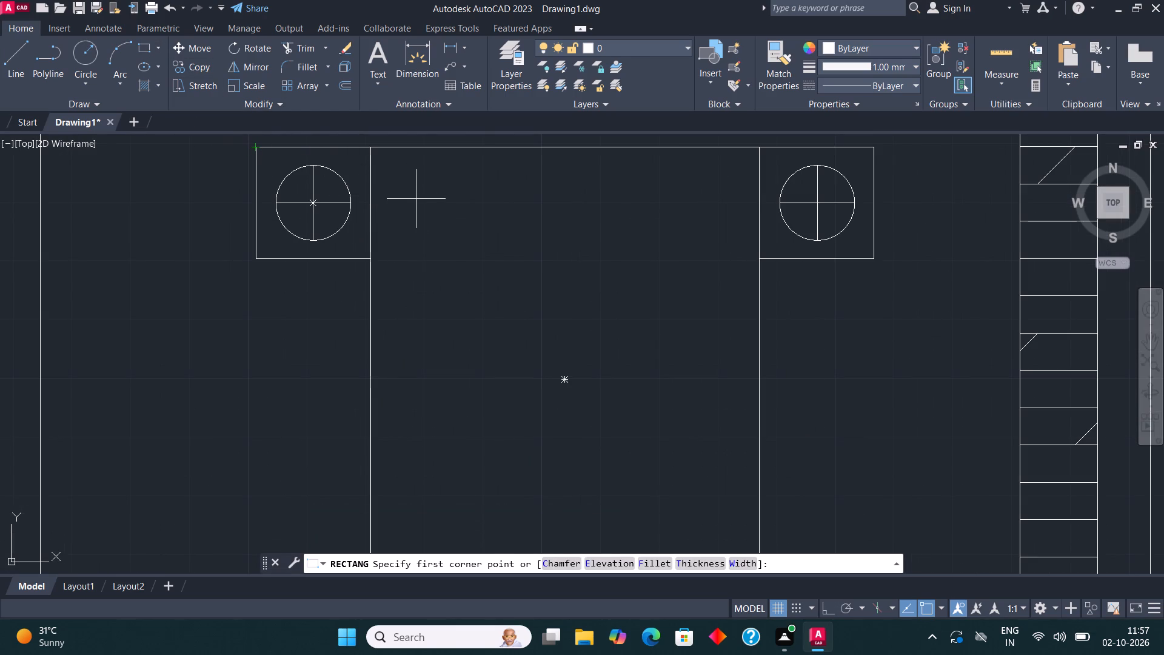
left_click(415, 196)
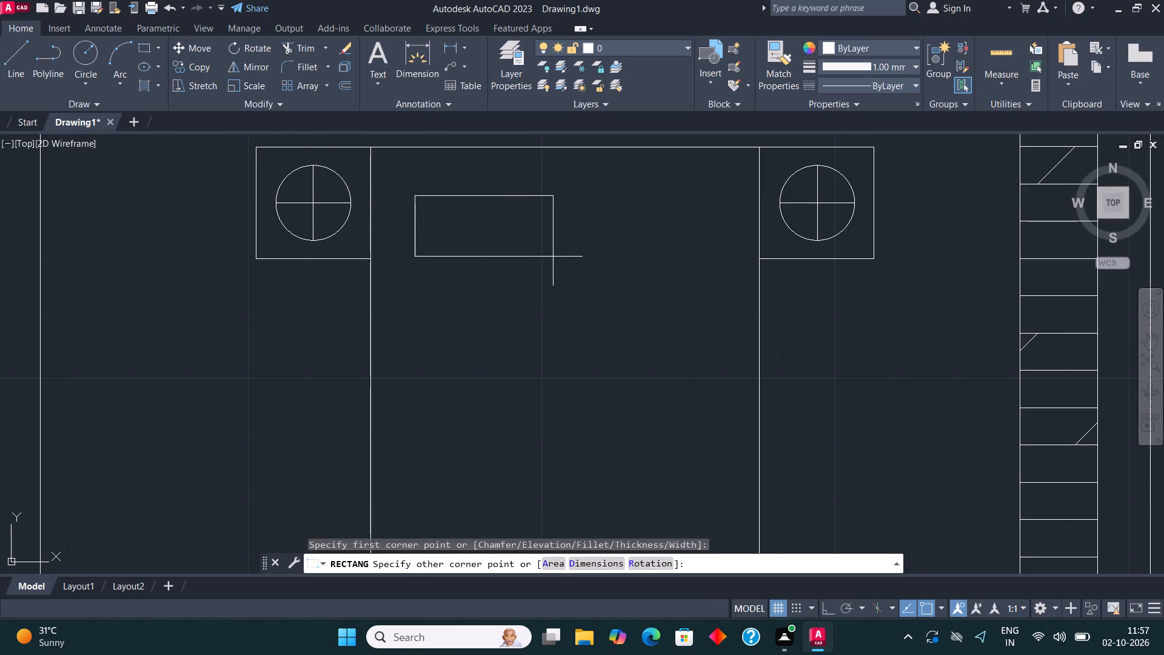
left_click(552, 257)
Copy the pillow rectangle horizontally to the right, leaving a small gap between the two pillows.
left_click(510, 195)
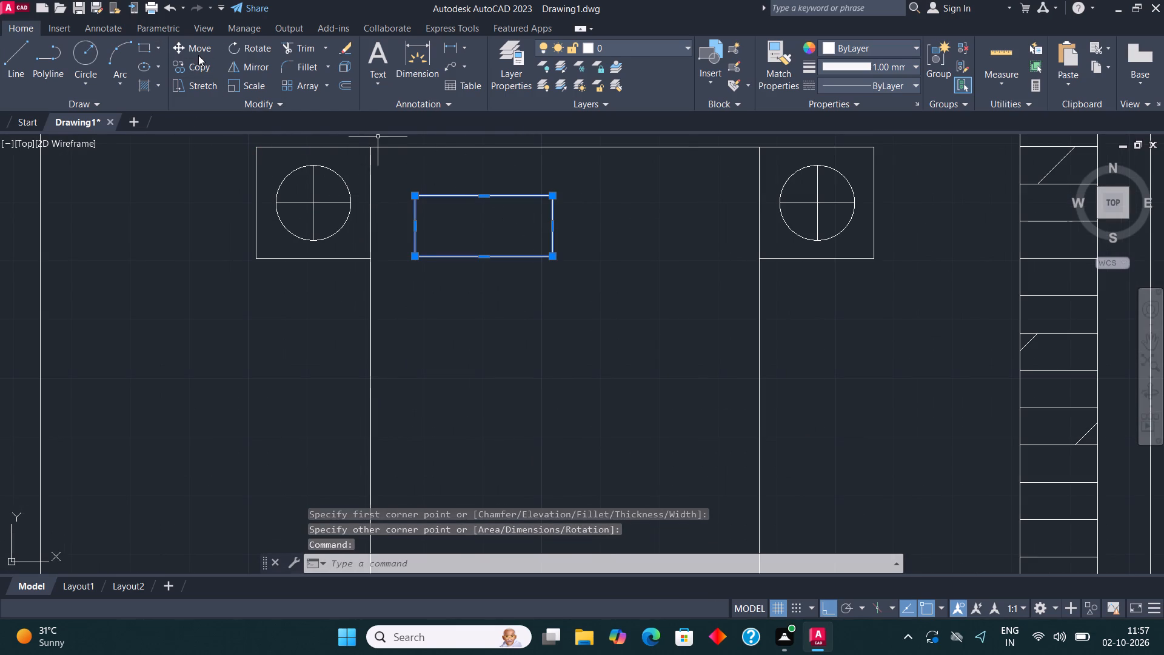
left_click(202, 72)
left_click(495, 221)
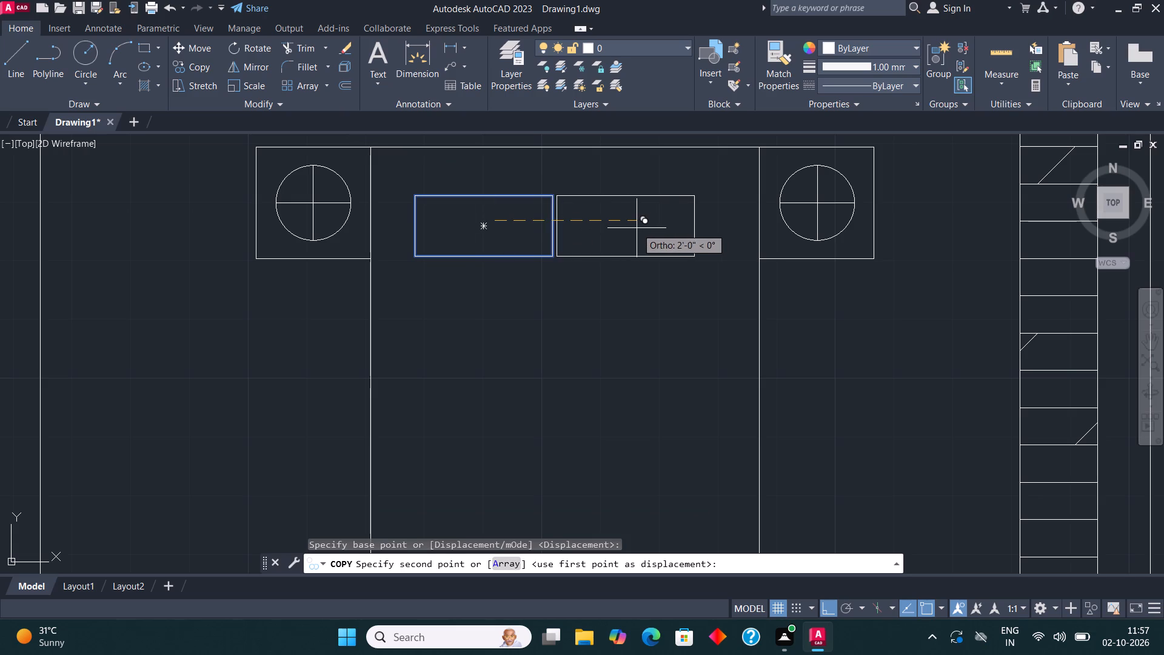
left_click(647, 229)
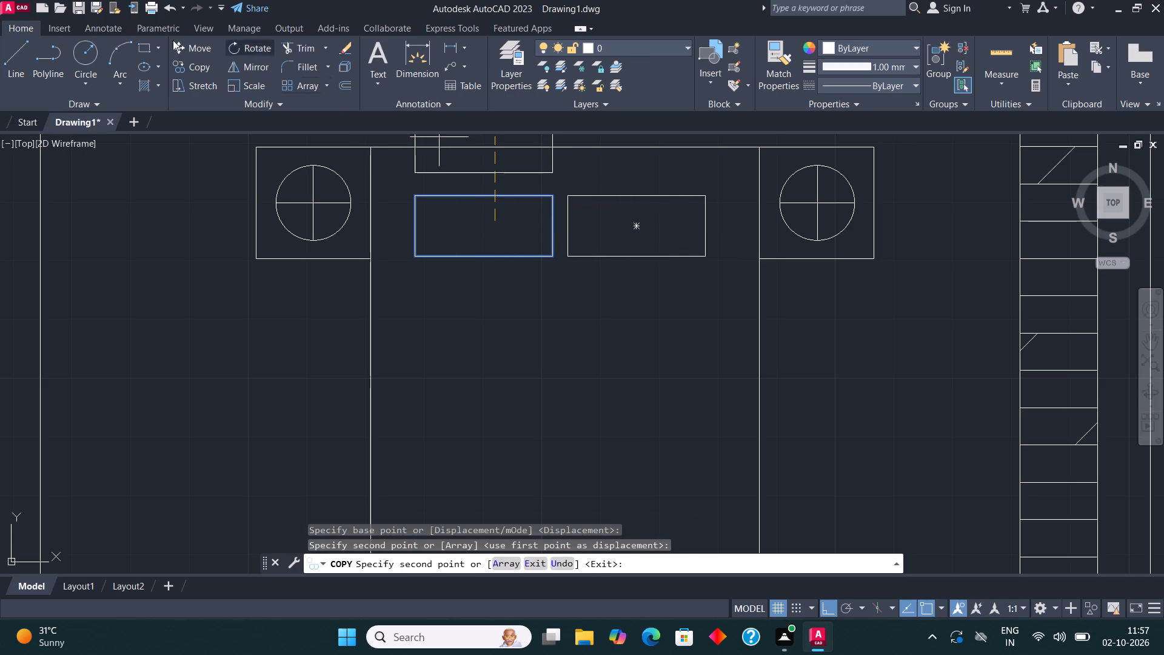
Draw the blanket's top edge across the bed below the pillows, with a triangular folded-back corner at the bed's left edge.
left_click(8, 50)
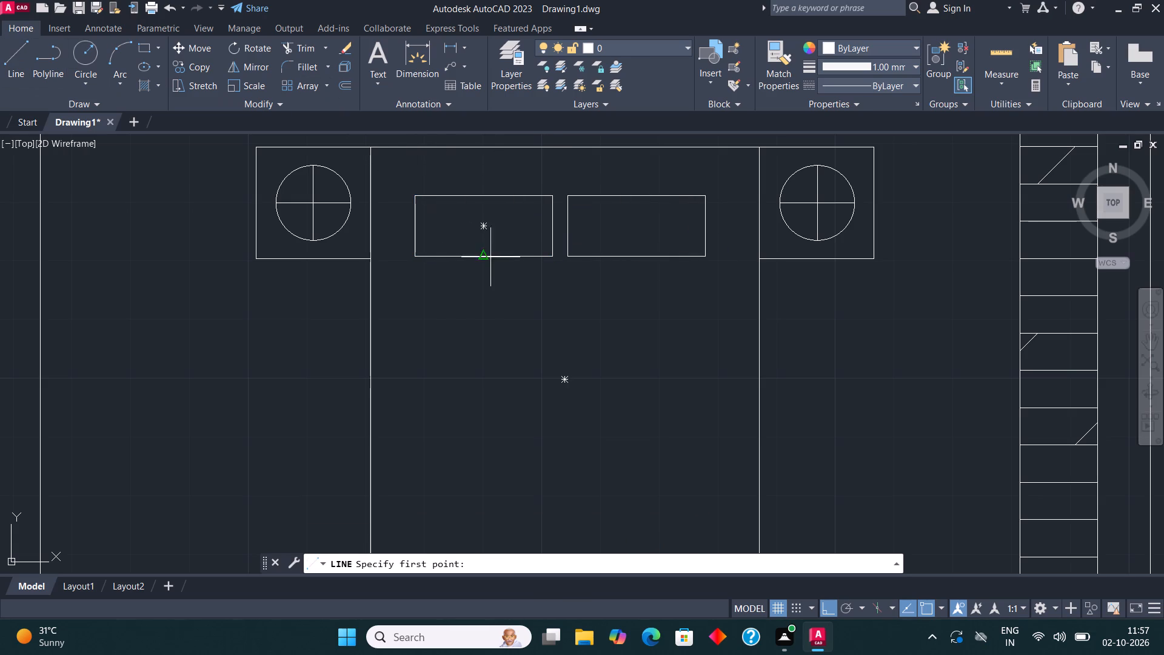
left_click(760, 309)
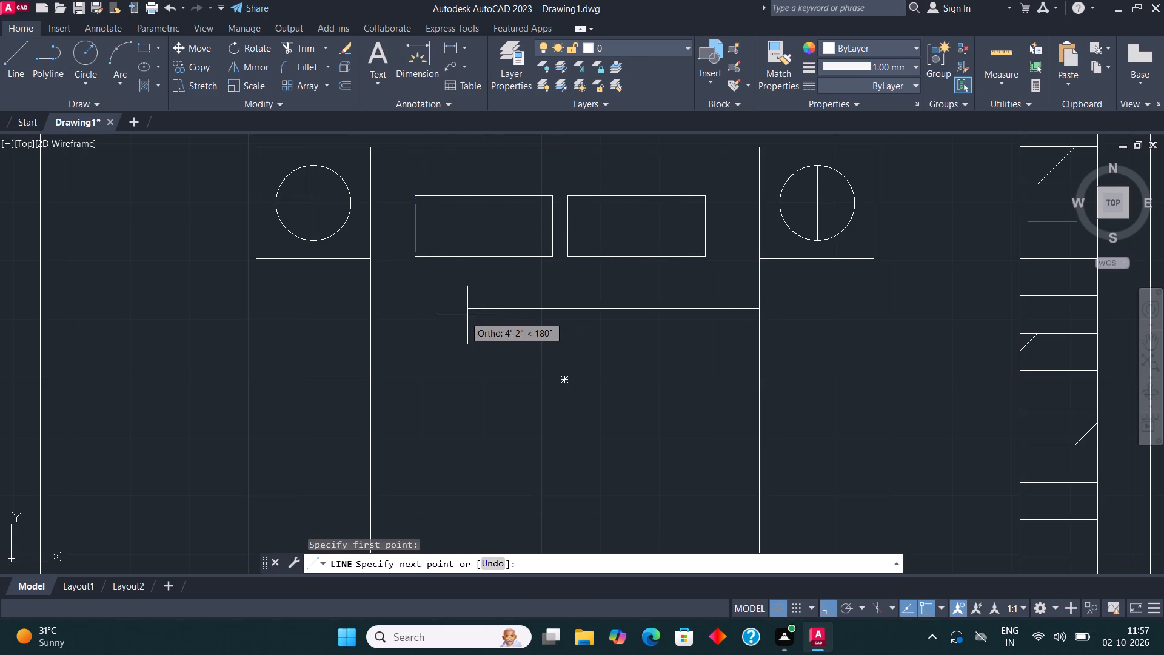
left_click(449, 308)
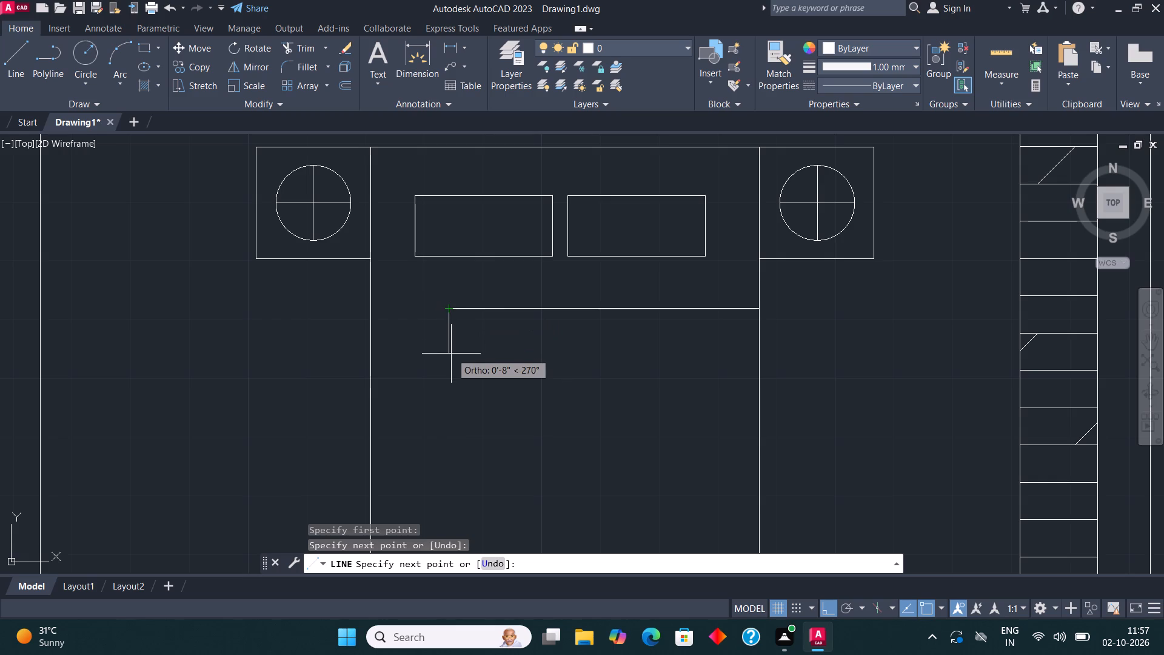
left_click(450, 363)
left_click(375, 363)
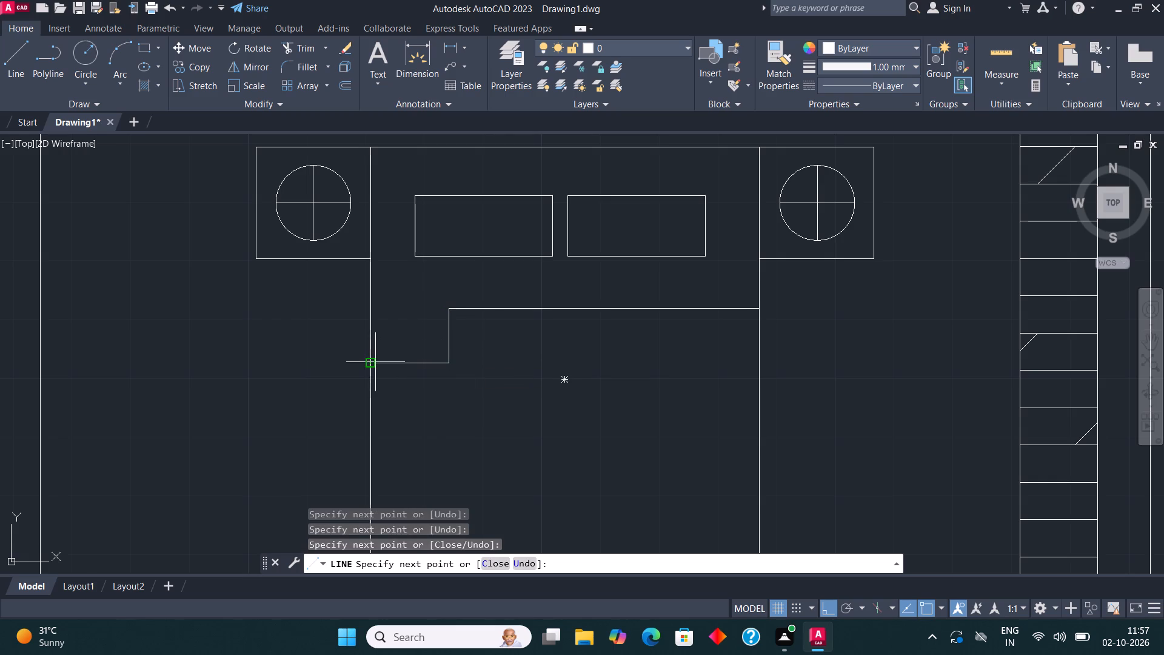
left_click(446, 309)
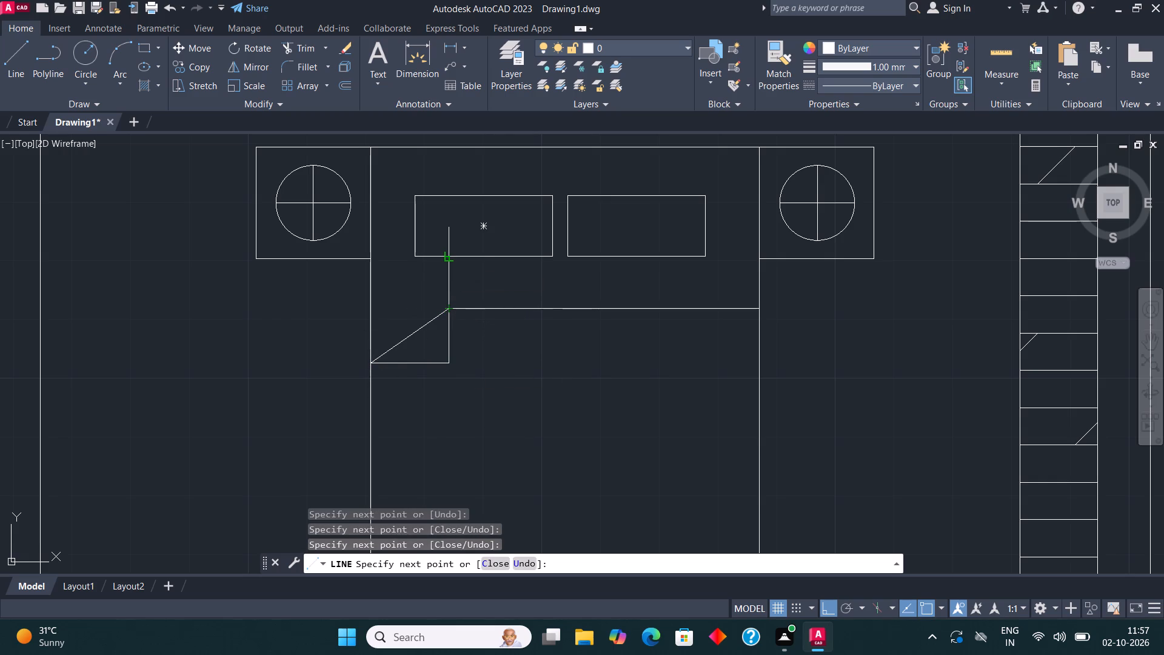
key("Escape")
Draw a vertical stripe line near the blanket's right side, from its top edge down to the foot of the bed.
scroll(454, 260, "down", 1)
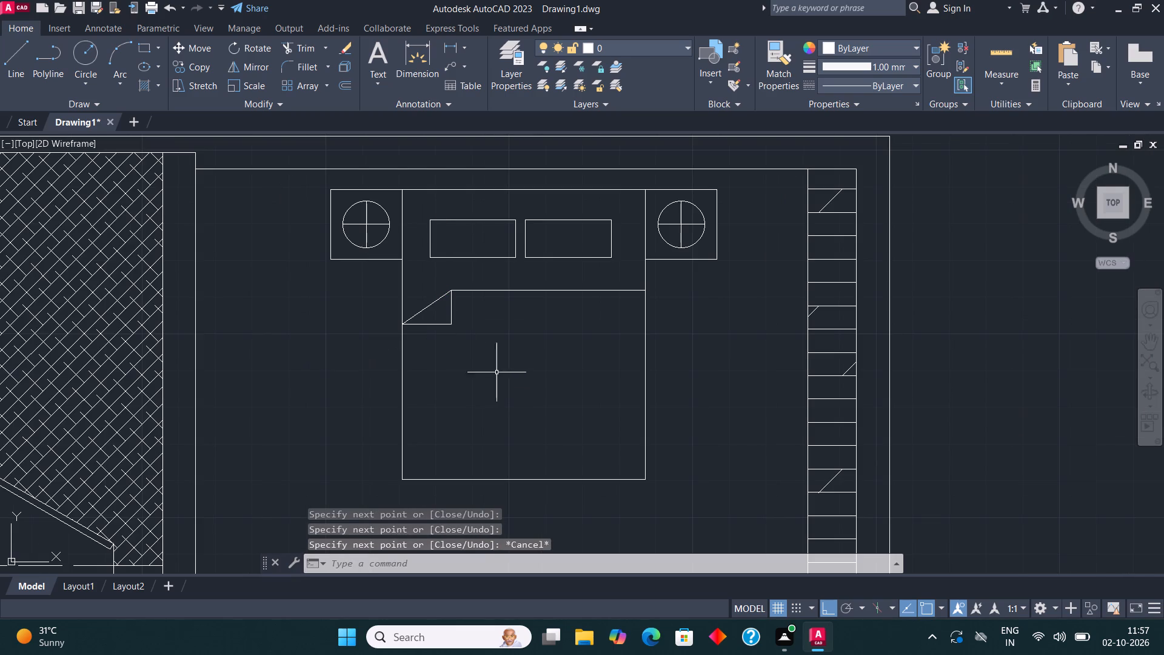
middle_click_drag(483, 350, 436, 309)
left_click(11, 64)
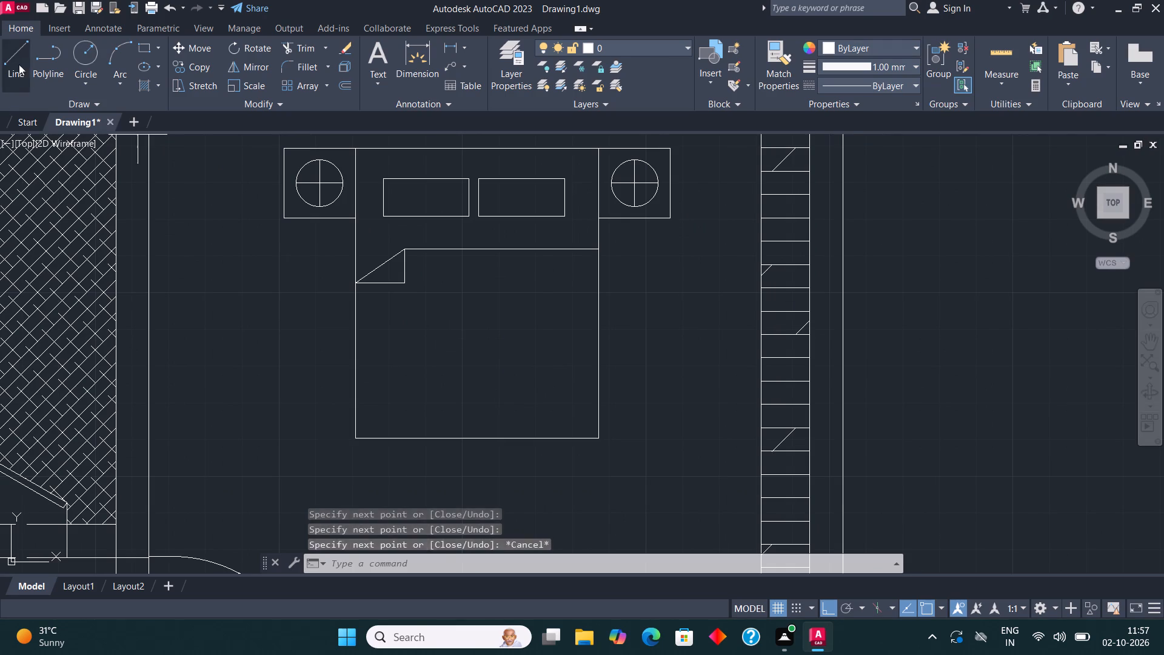
left_click(560, 254)
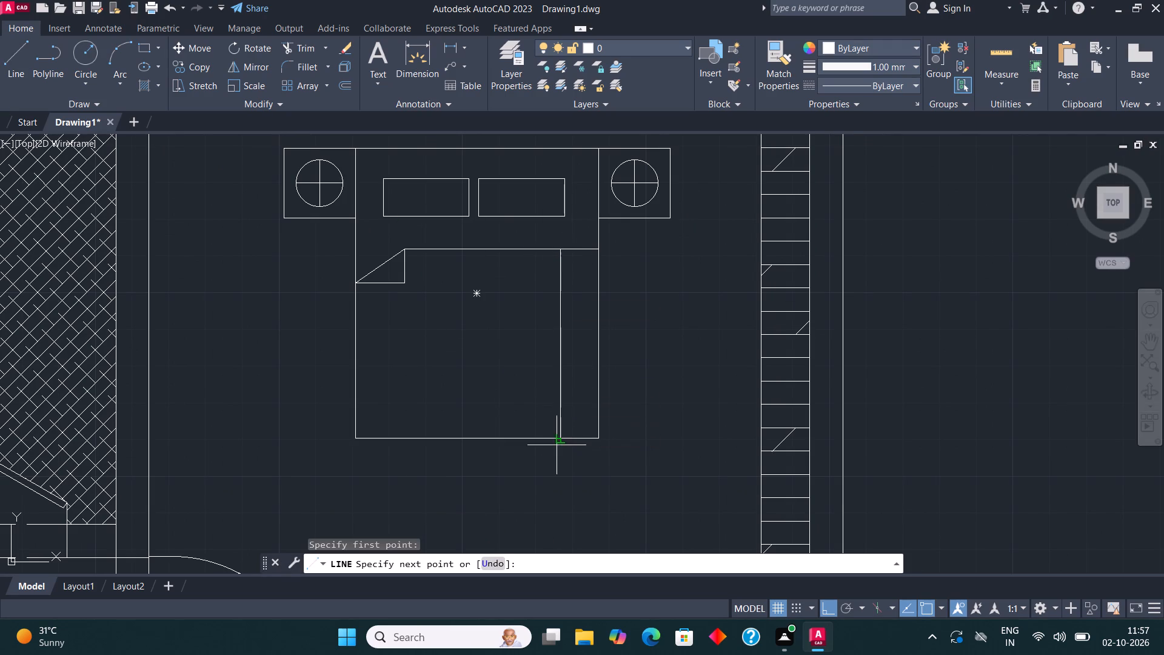
left_click(564, 434)
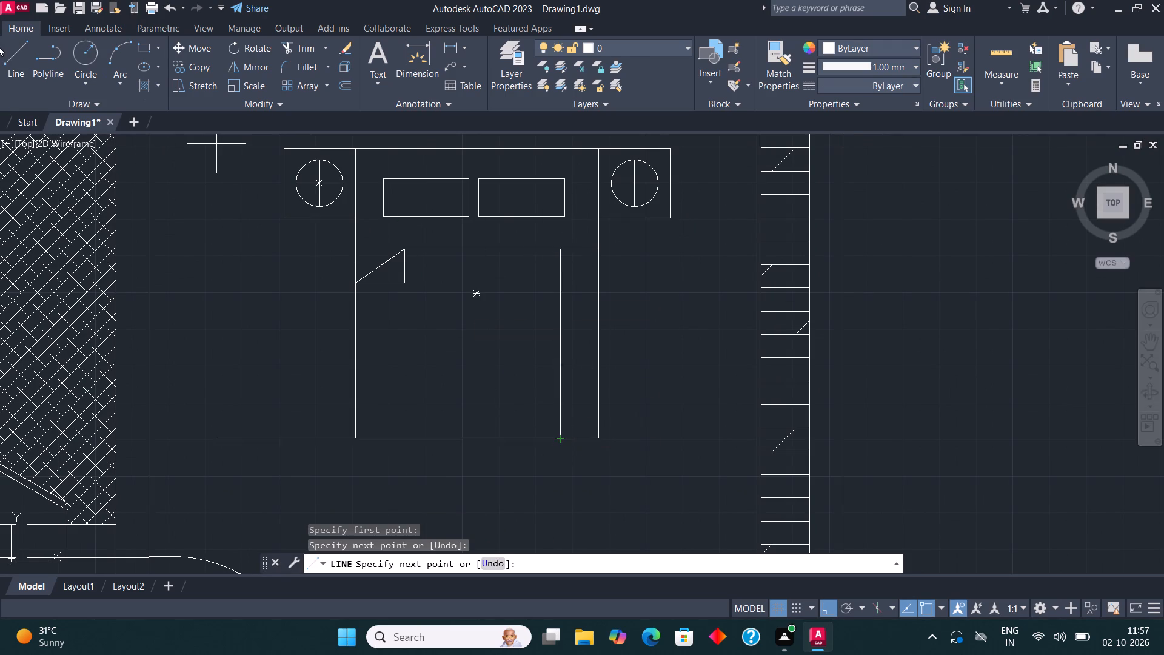
Draw a horizontal stripe line across the full width of the bed, a little above its foot.
left_click(17, 49)
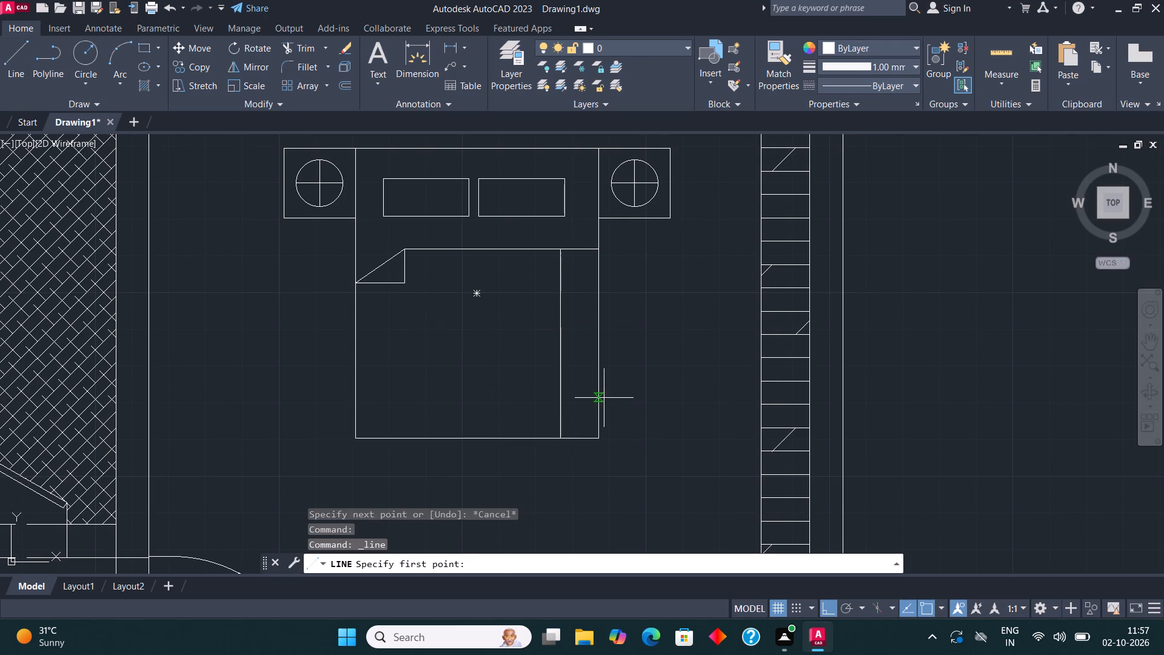
left_click(600, 397)
left_click(349, 404)
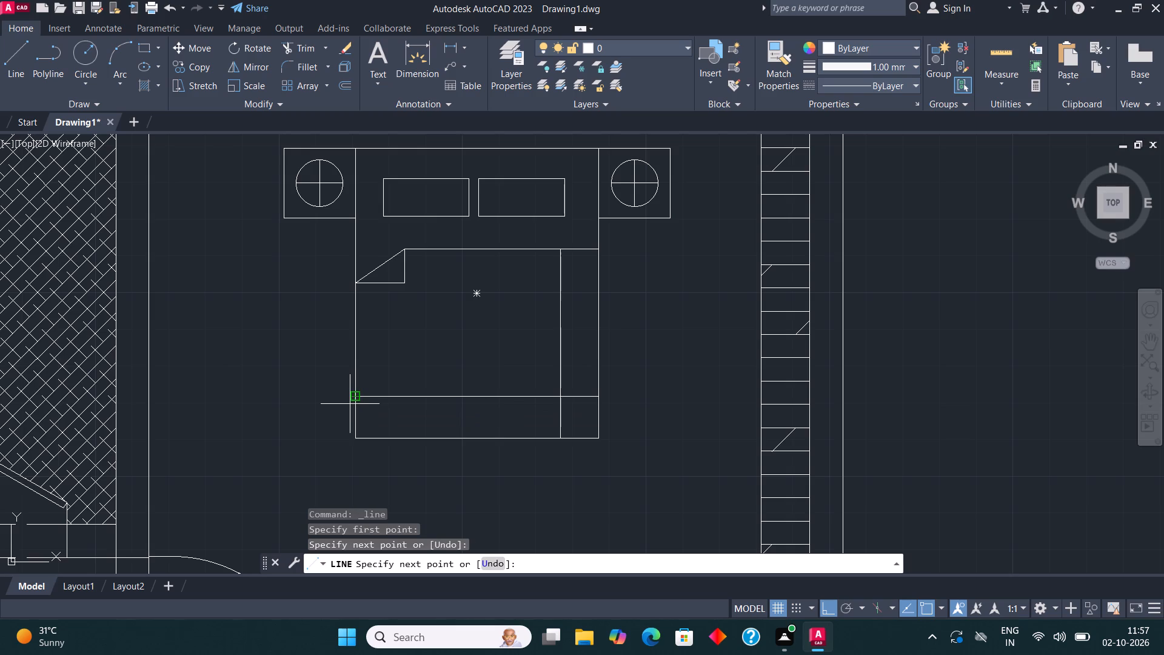
key("Escape")
Copy the vertical stripe line twice to the left at small, even spacing.
left_click(558, 351)
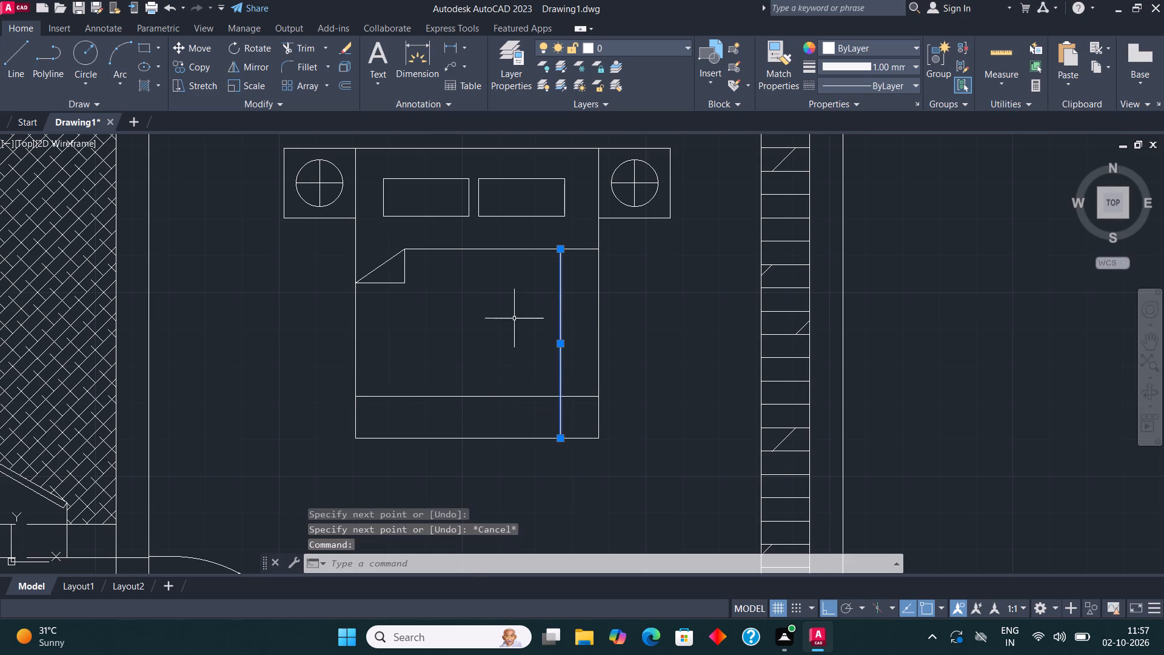
left_click(199, 70)
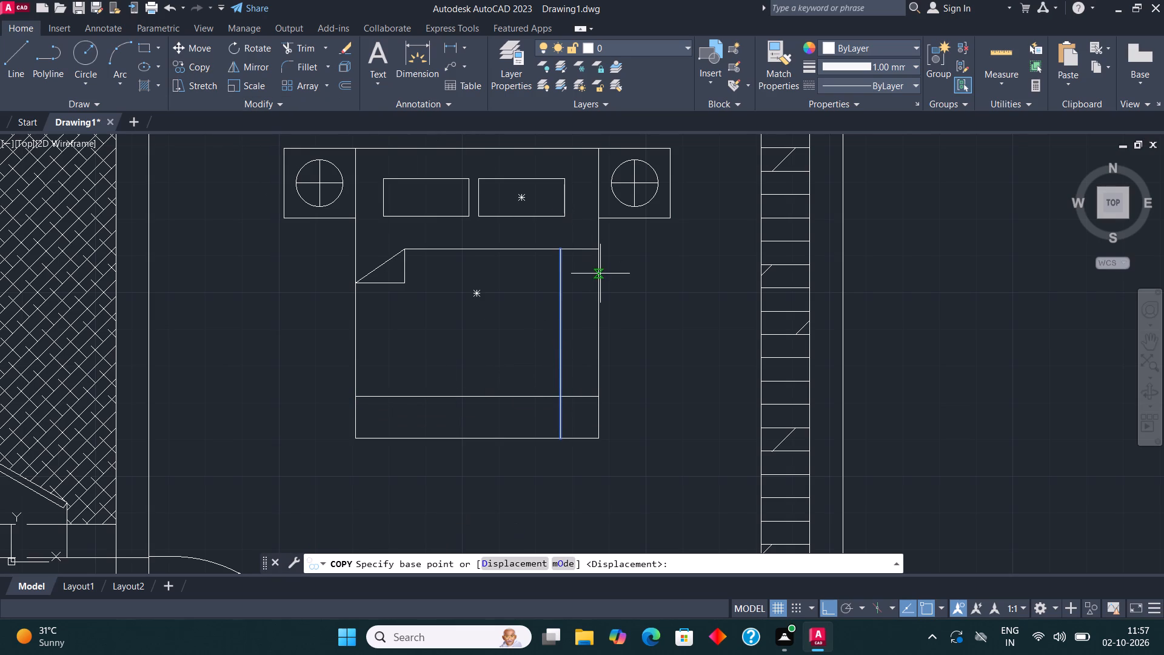
left_click(561, 321)
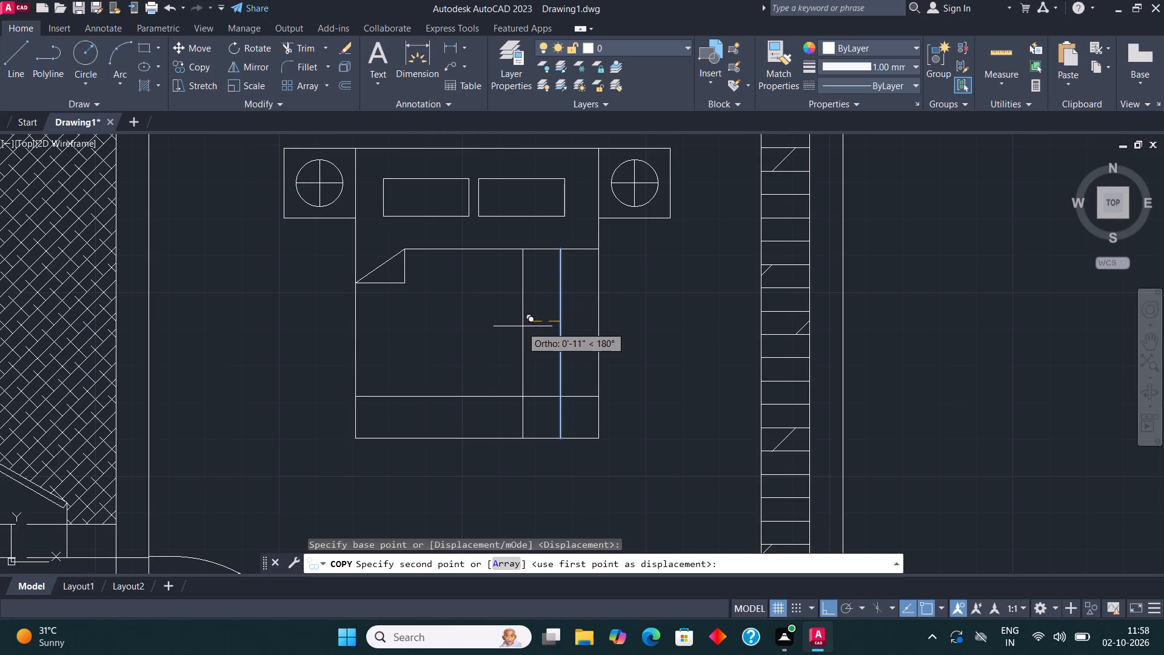
left_click(545, 329)
left_click(529, 331)
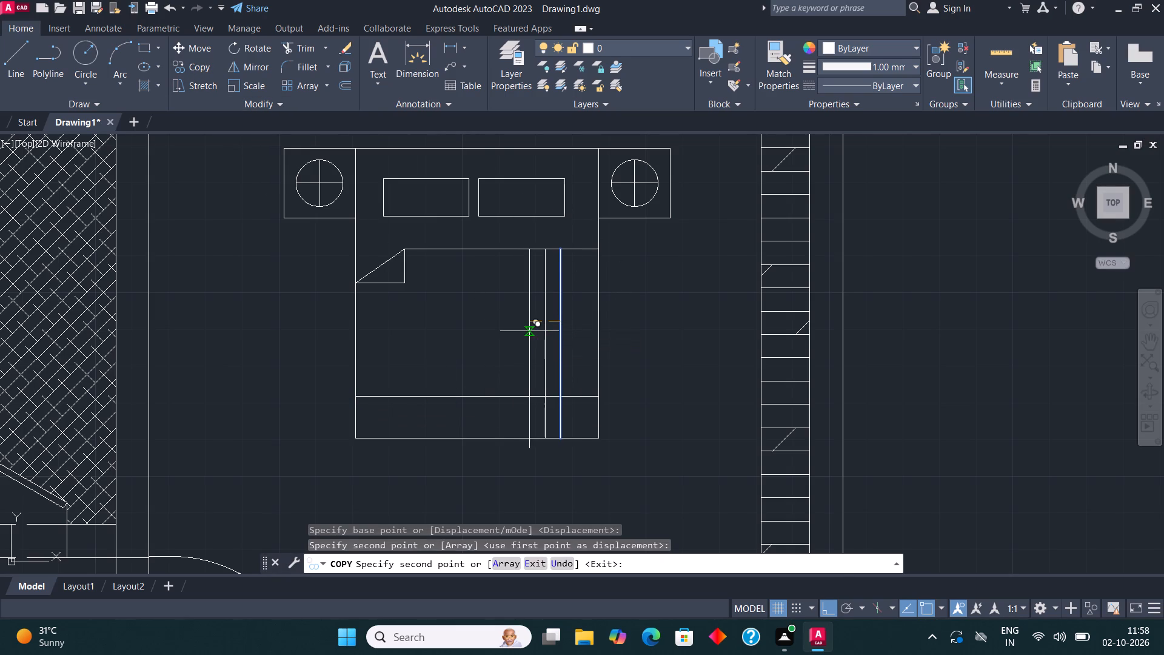
key("Escape")
Copy the horizontal stripe line twice upward on the blanket at small, roughly even spacing.
left_click(484, 395)
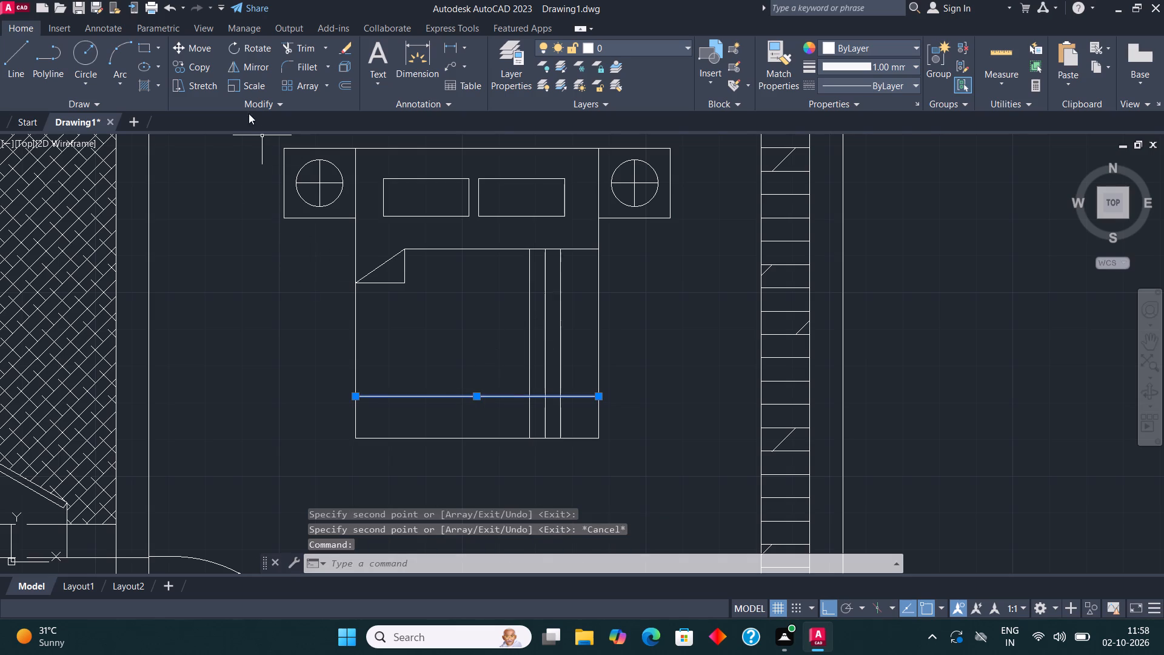
left_click(203, 70)
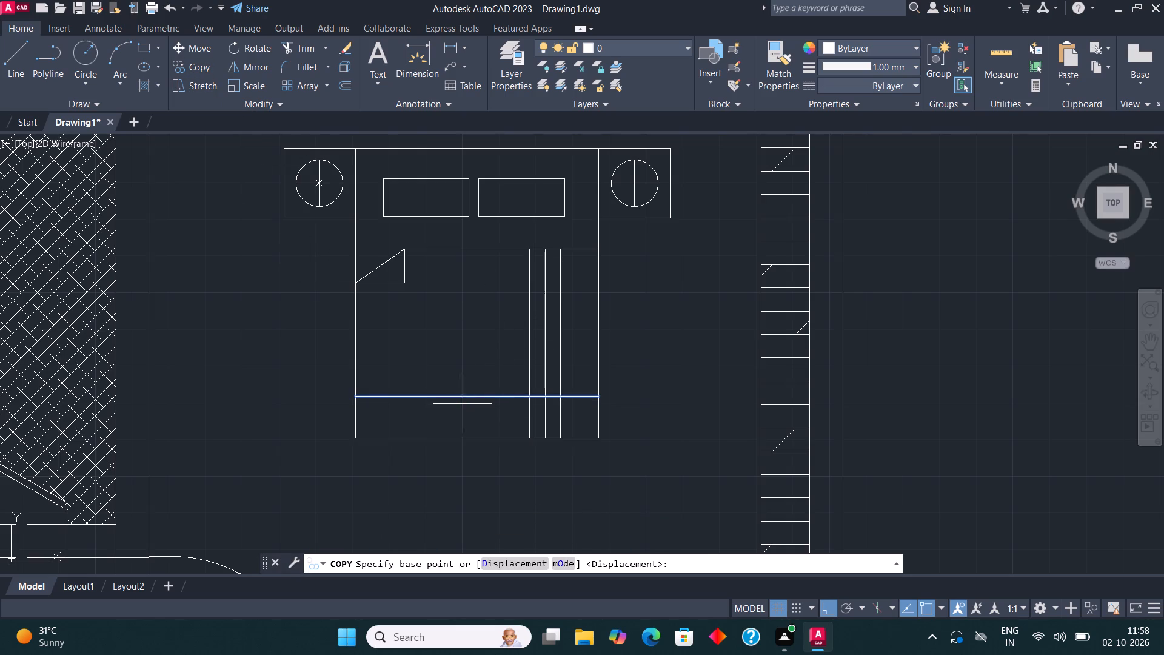
left_click(463, 400)
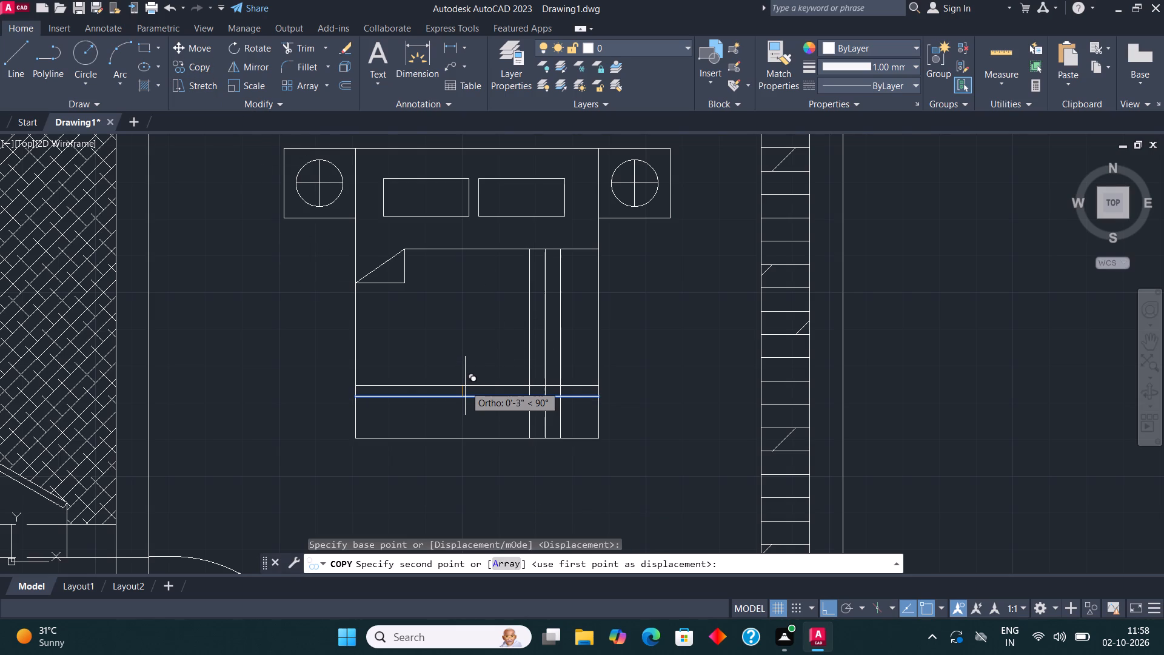
left_click(465, 384)
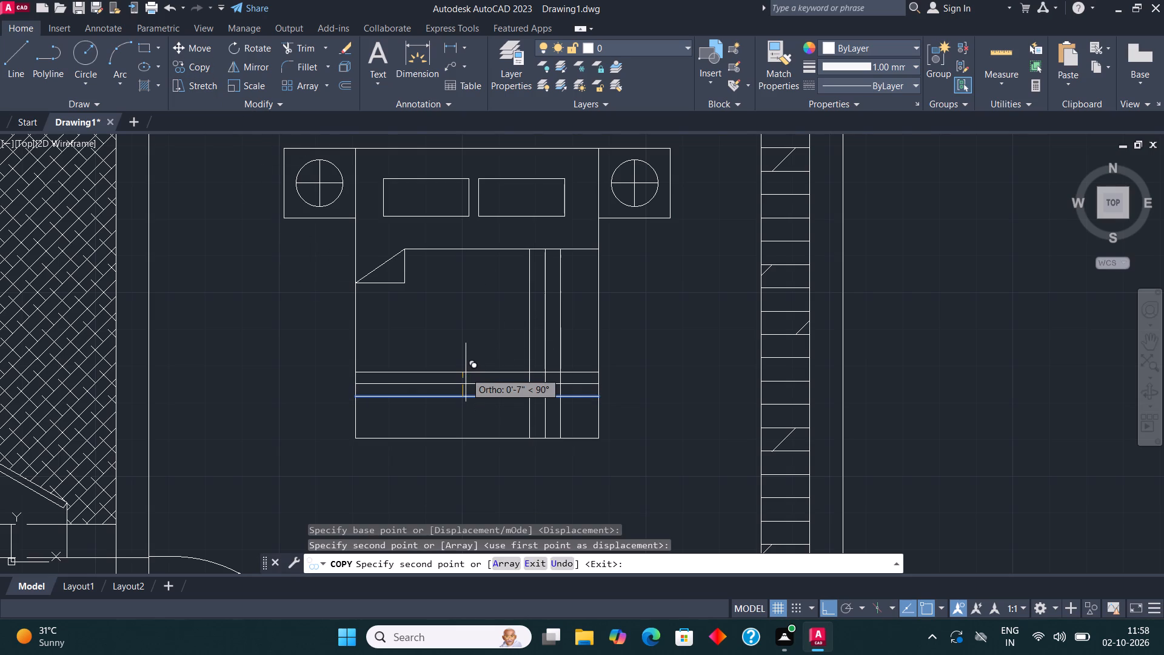
left_click(466, 370)
key("Escape")
Draw a long, narrow rectangle against the bedroom's lower wall, opposite the foot of the bed.
scroll(512, 331, "down", 2)
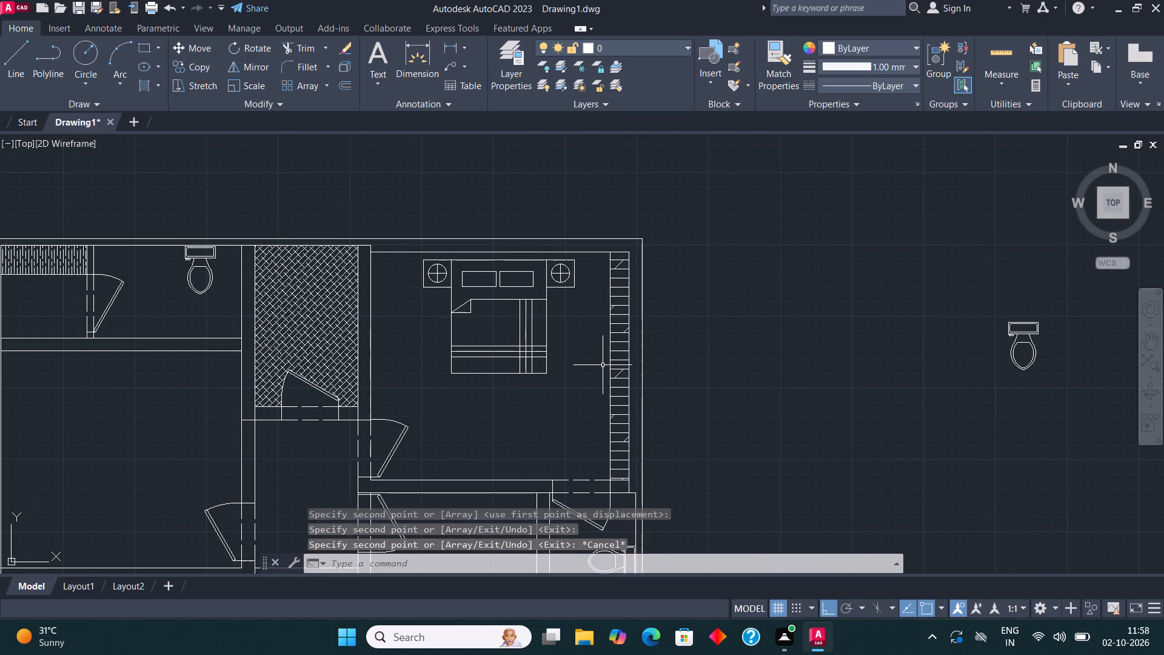
left_click(144, 43)
left_click(443, 481)
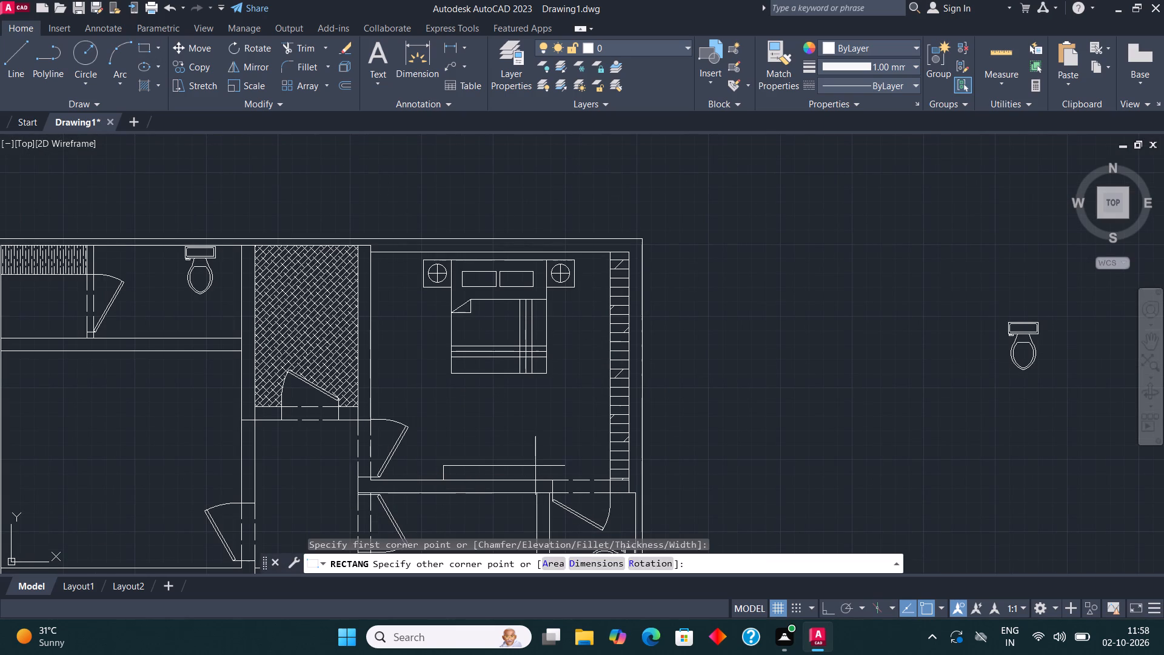
left_click(548, 466)
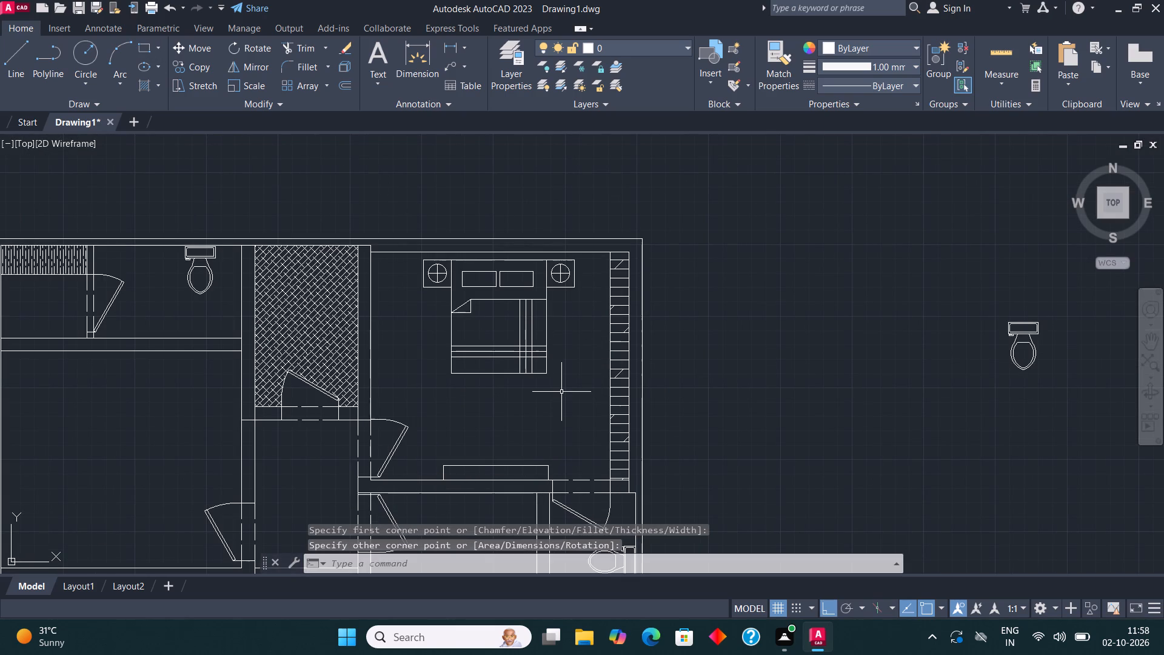
Draw a rug outline about 9' wide around the lower part of the bed, starting and ending on the bed's side edges.
middle_click_drag(513, 453, 536, 492)
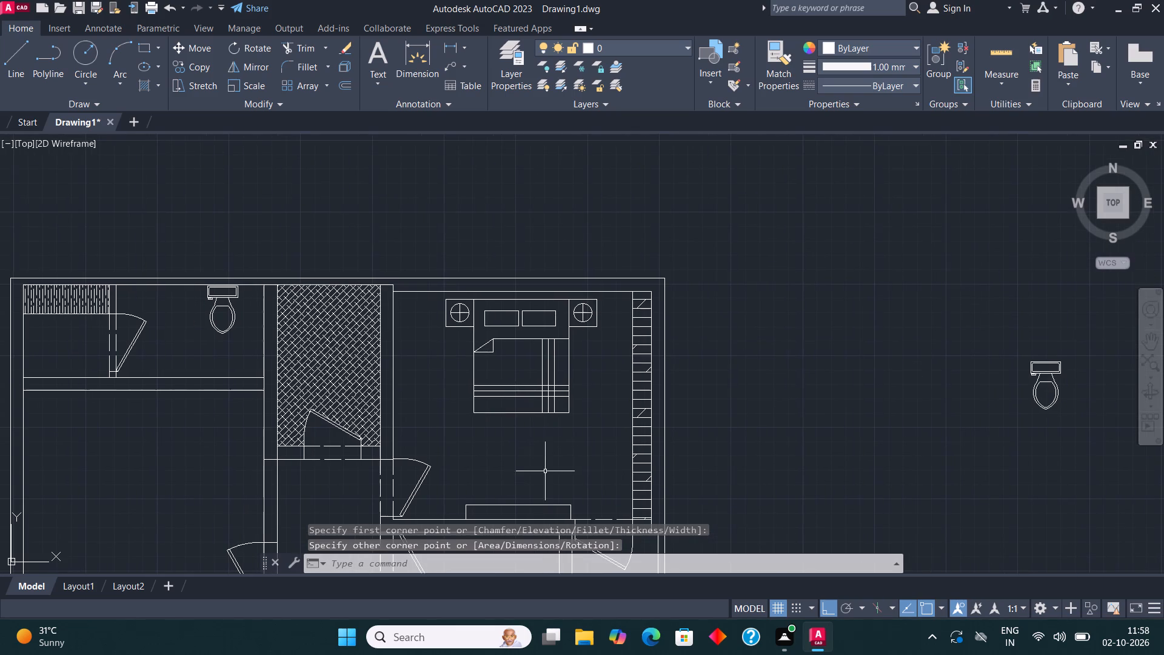
left_click(22, 52)
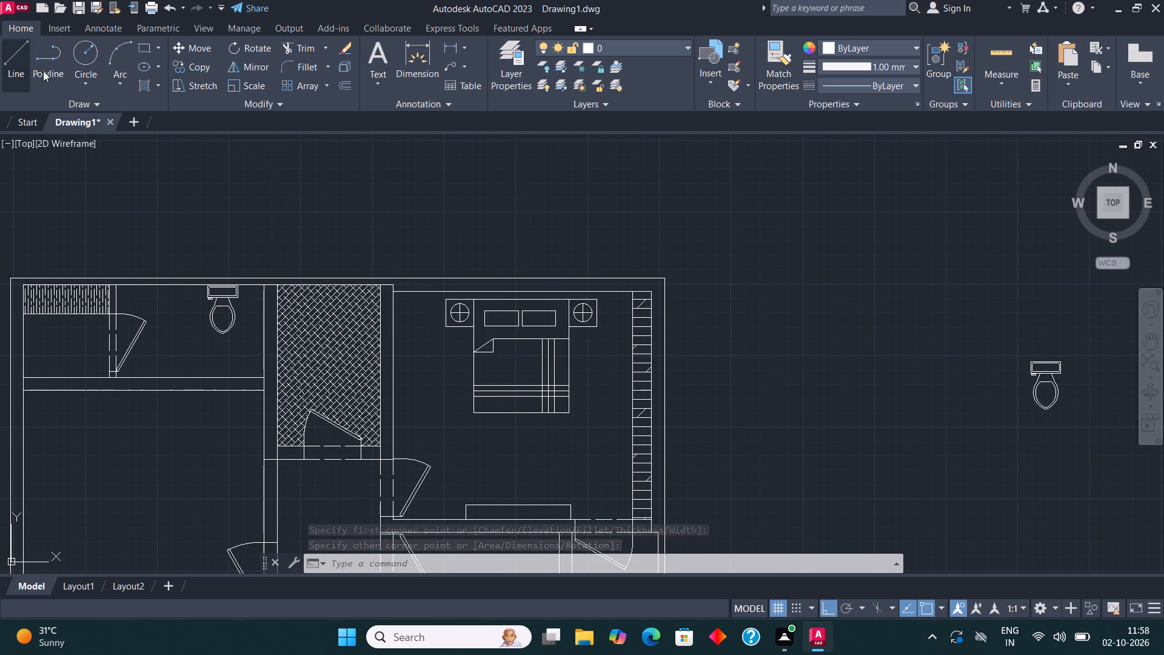
scroll(429, 408, "up", 1)
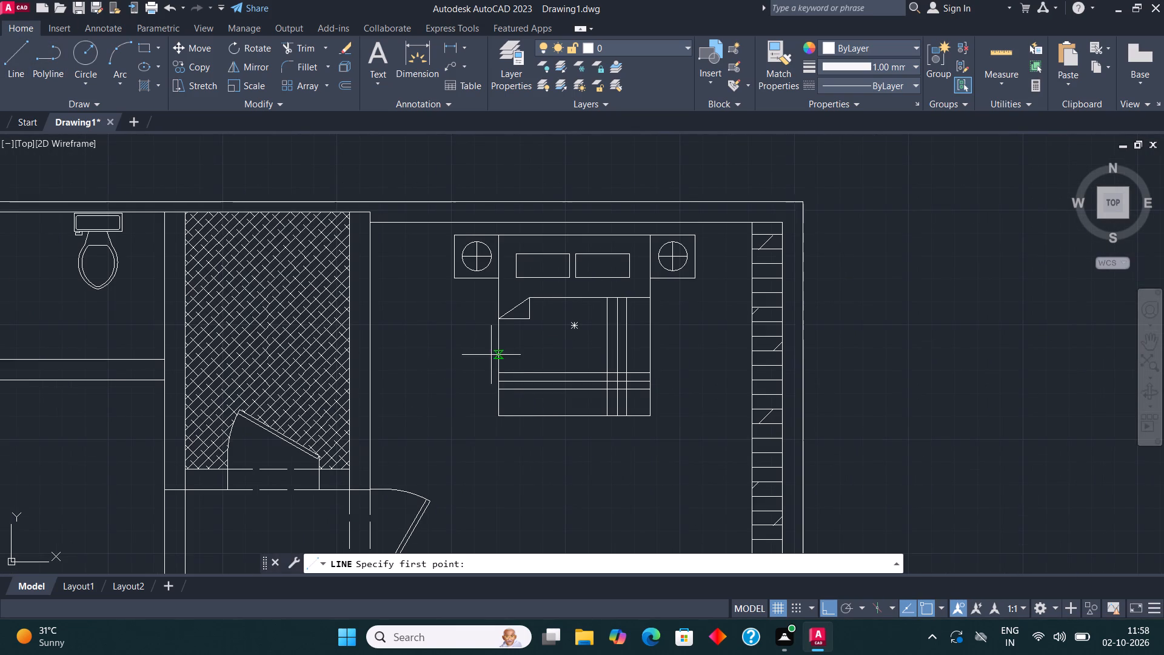
left_click(501, 358)
left_click(460, 361)
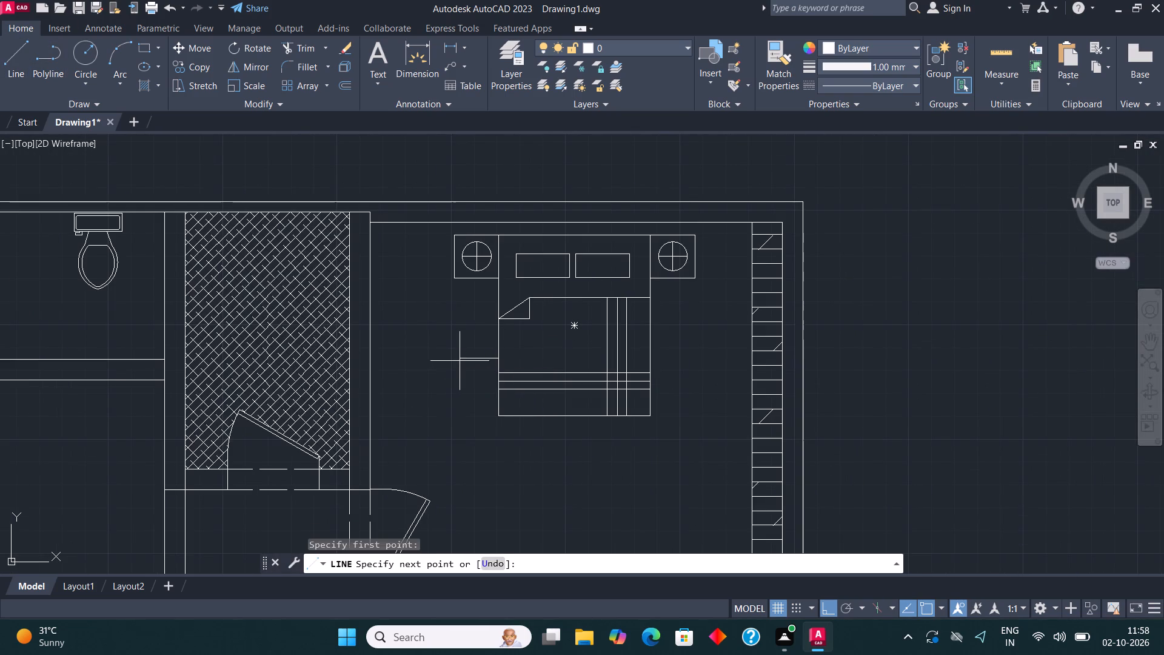
left_click(464, 450)
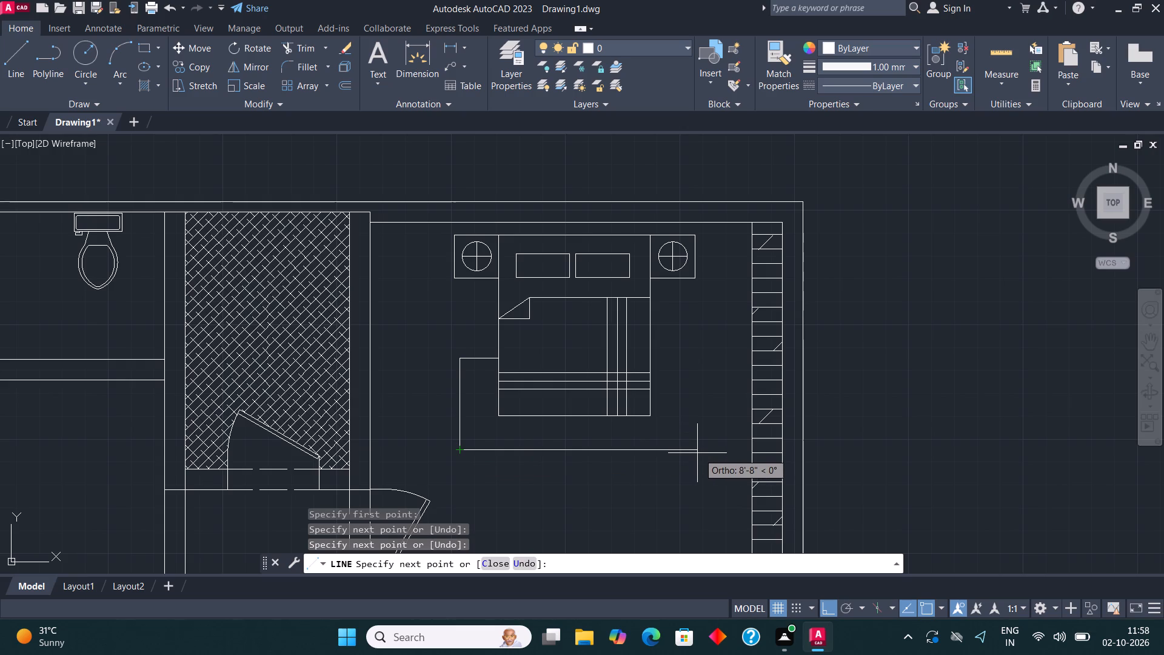
left_click(707, 452)
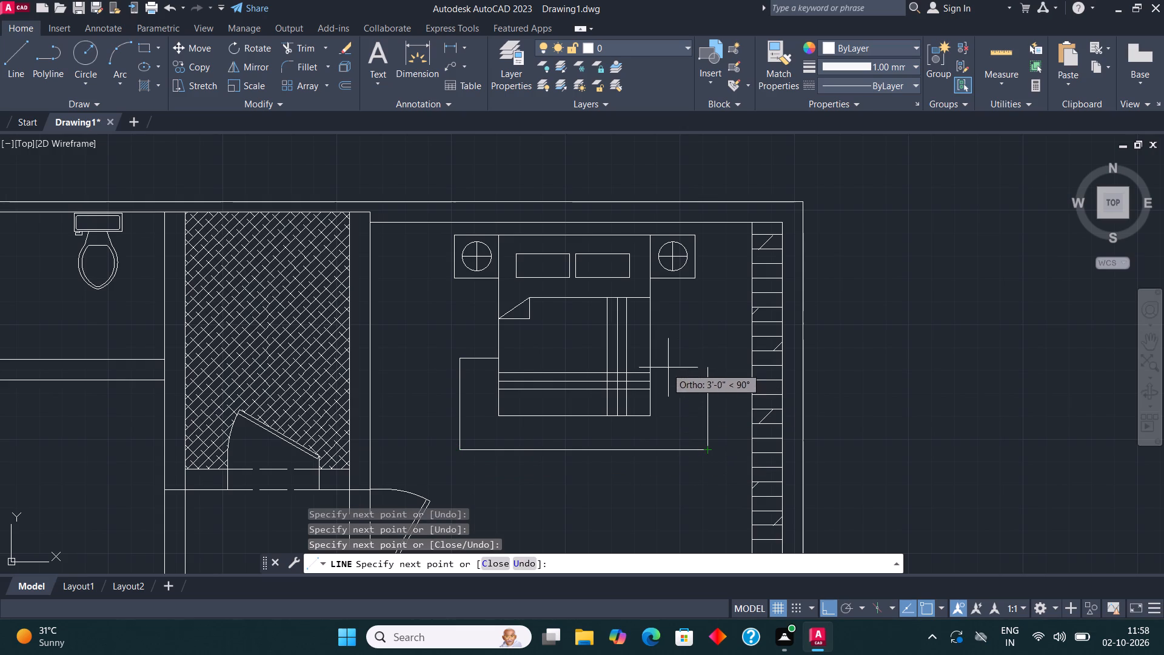
left_click(681, 360)
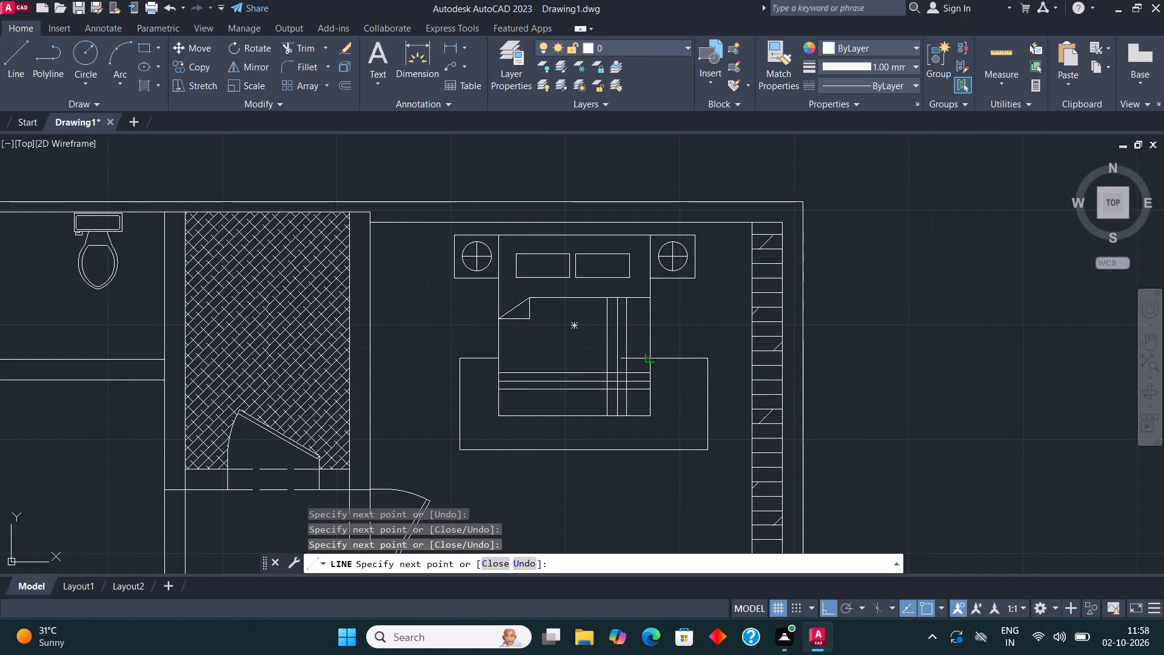
left_click(654, 360)
key("Escape")
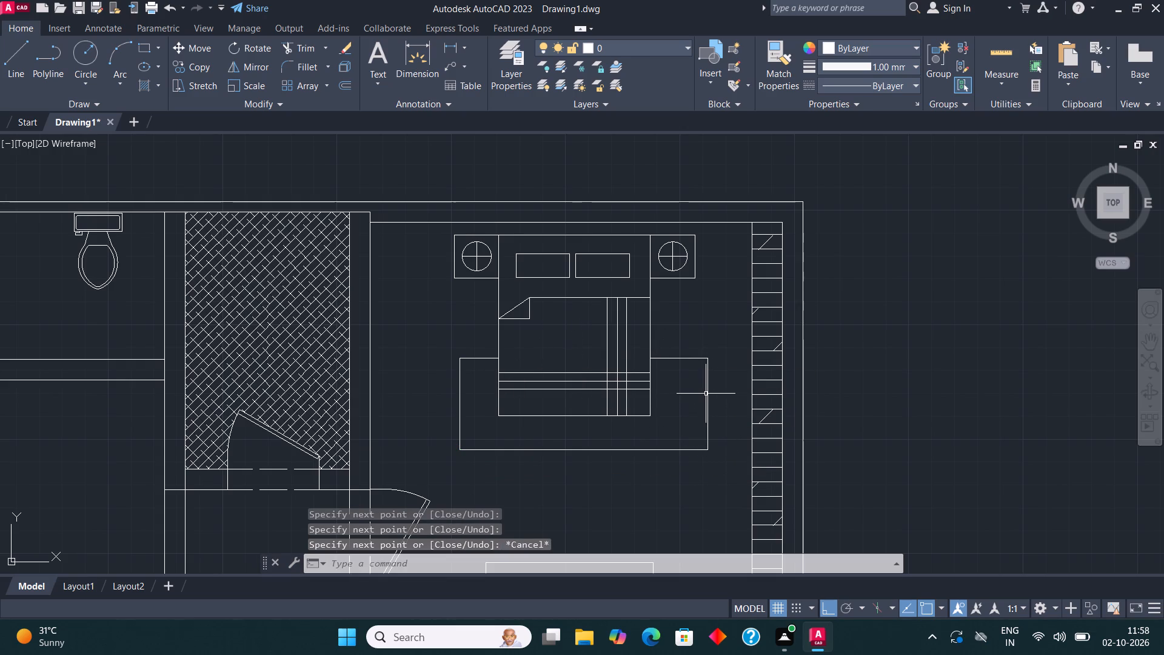
Move the rug outline's right vertical edge slightly inward toward the bed.
left_click(706, 394)
scroll(710, 403, "up", 1)
left_click(706, 408)
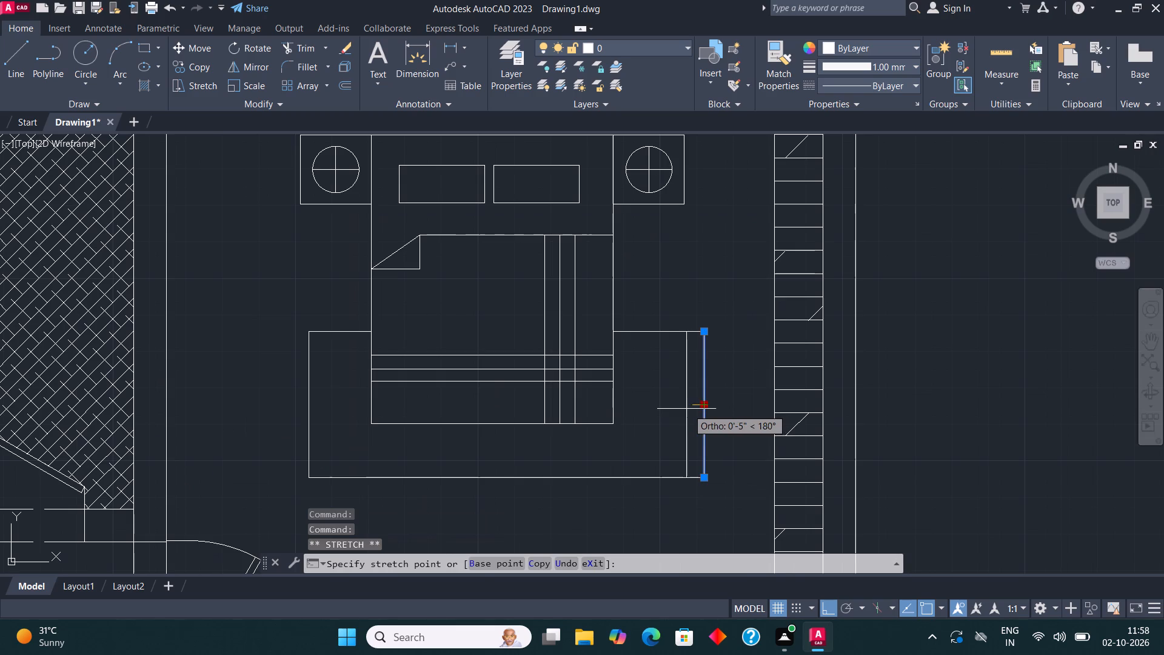
left_click(680, 408)
key("Escape")
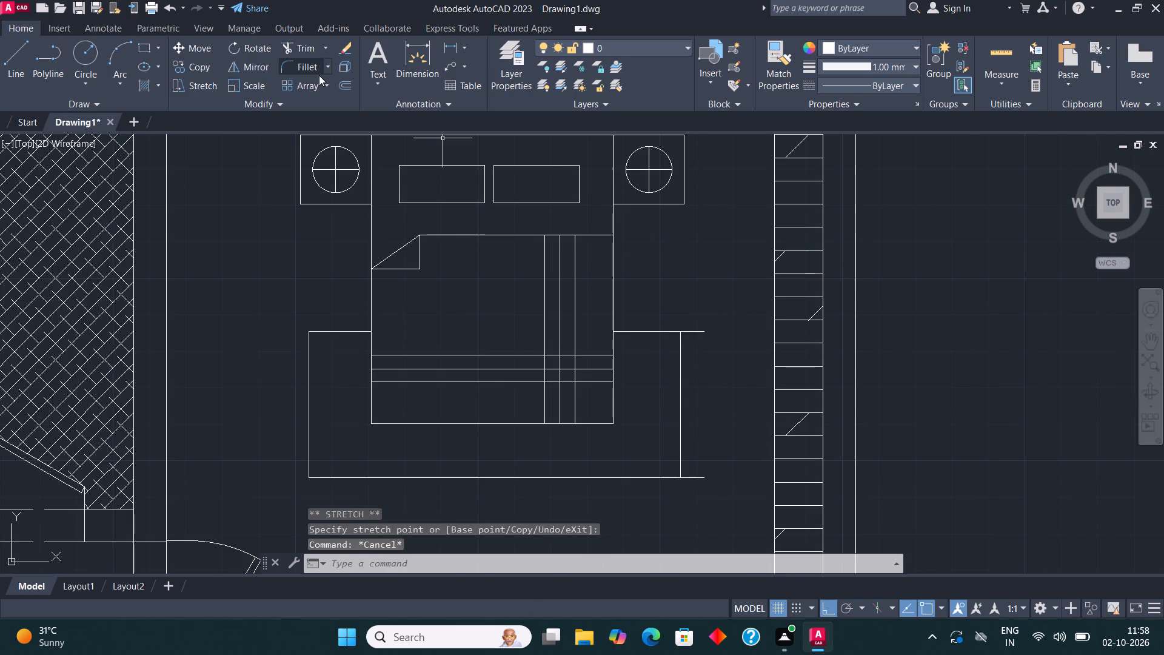
Trim the ends of the rug's upper and lower lines that project beyond its right edge.
left_click(307, 49)
left_click(693, 311)
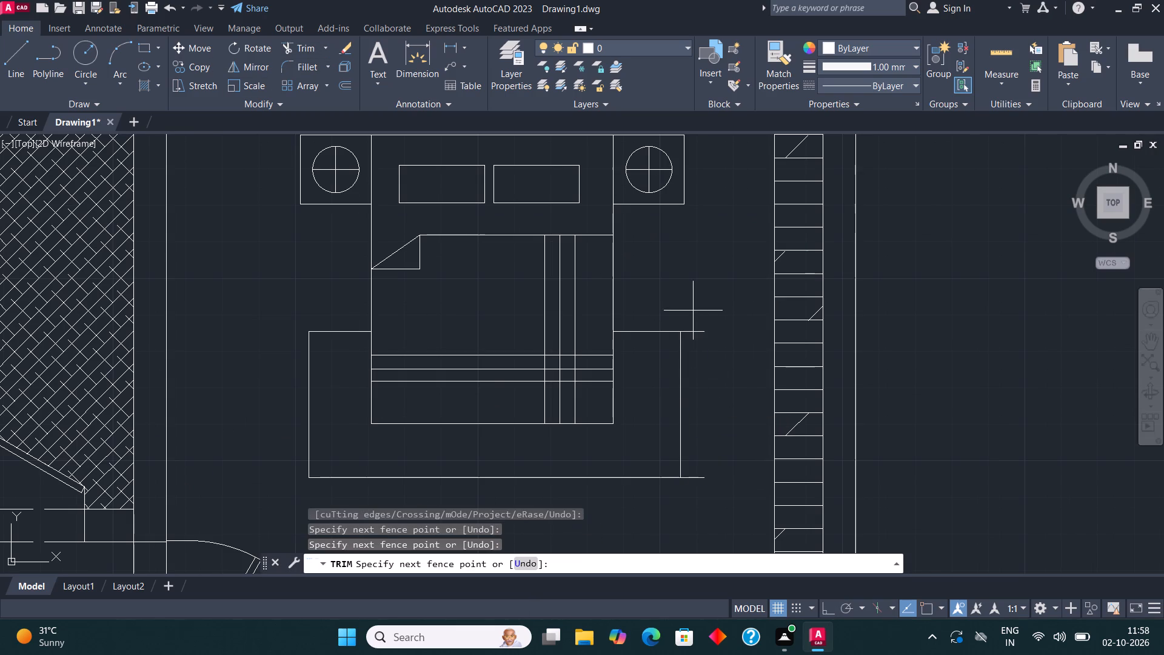
left_click(697, 531)
key("Escape")
scroll(489, 273, "down", 3)
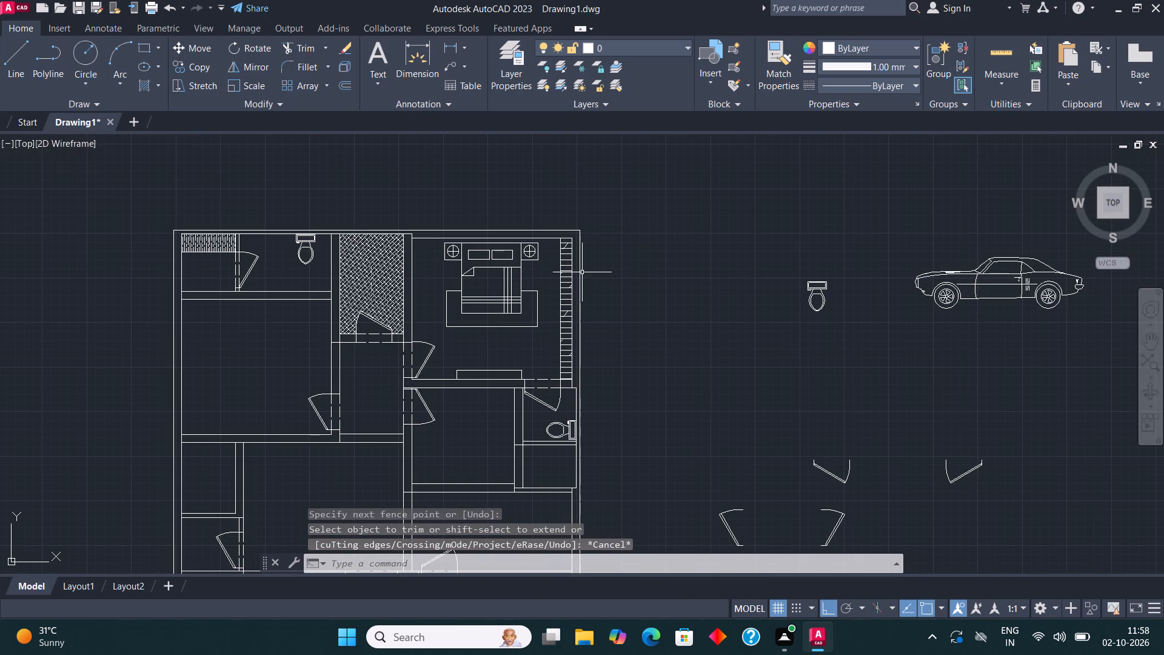
Draw a line 2' up from the lower-left inner corner of the room below the bedroom, continuing horizontally as the lower counter's front edge.
middle_click_drag(563, 291, 649, 254)
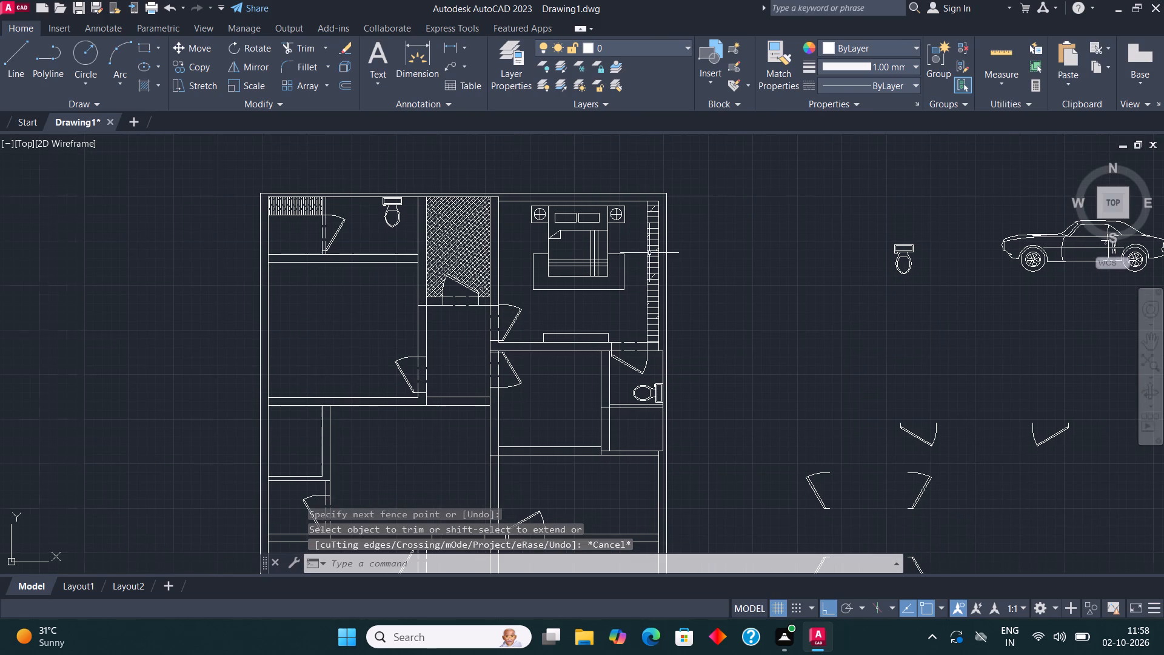
scroll(594, 452, "up", 2)
left_click(14, 61)
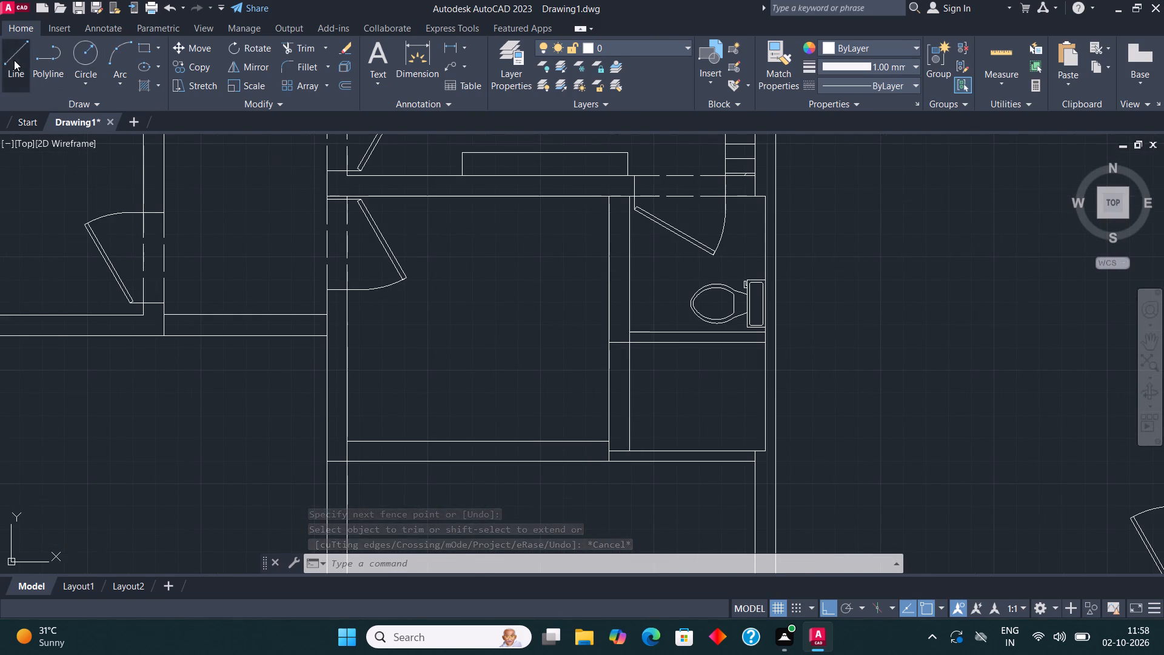
left_click(347, 435)
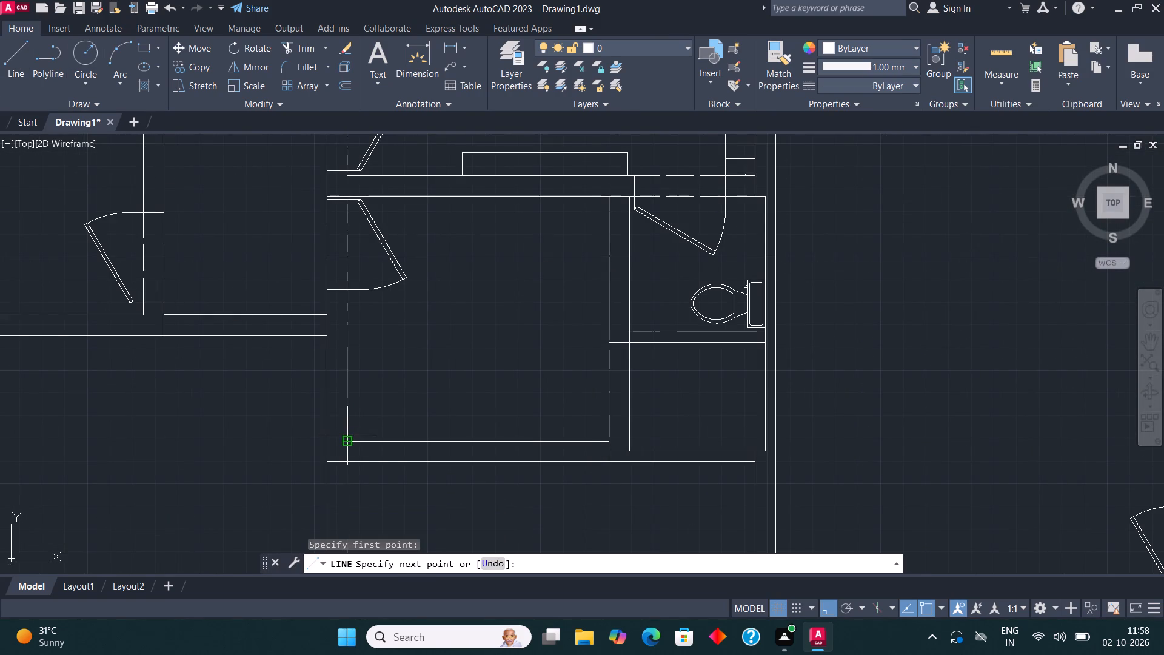
type("2'")
key("Return")
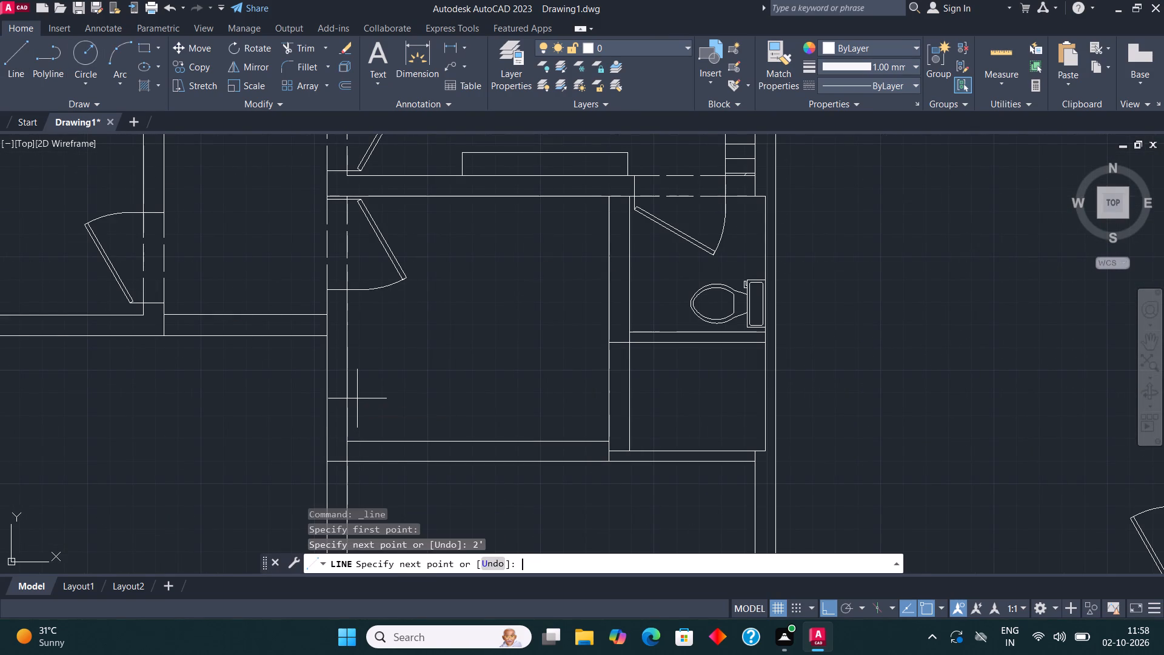
left_click(549, 390)
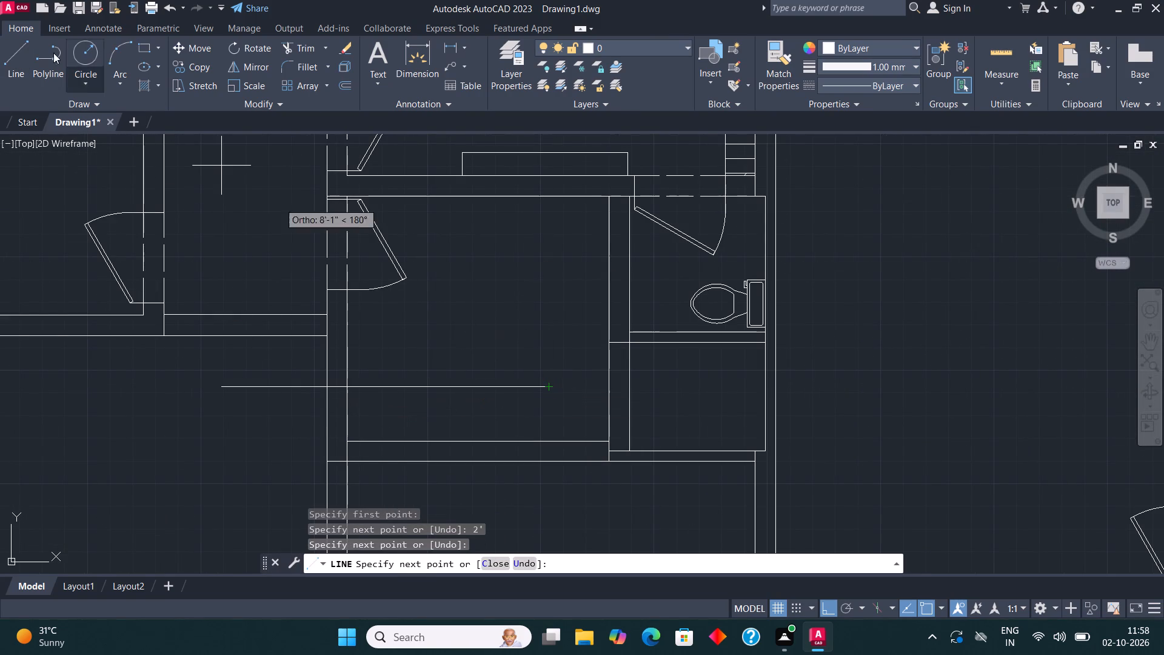
Draw a line 2' inward from the same room's upper-right inner corner, continuing downward as the right-hand counter's front edge.
left_click(16, 50)
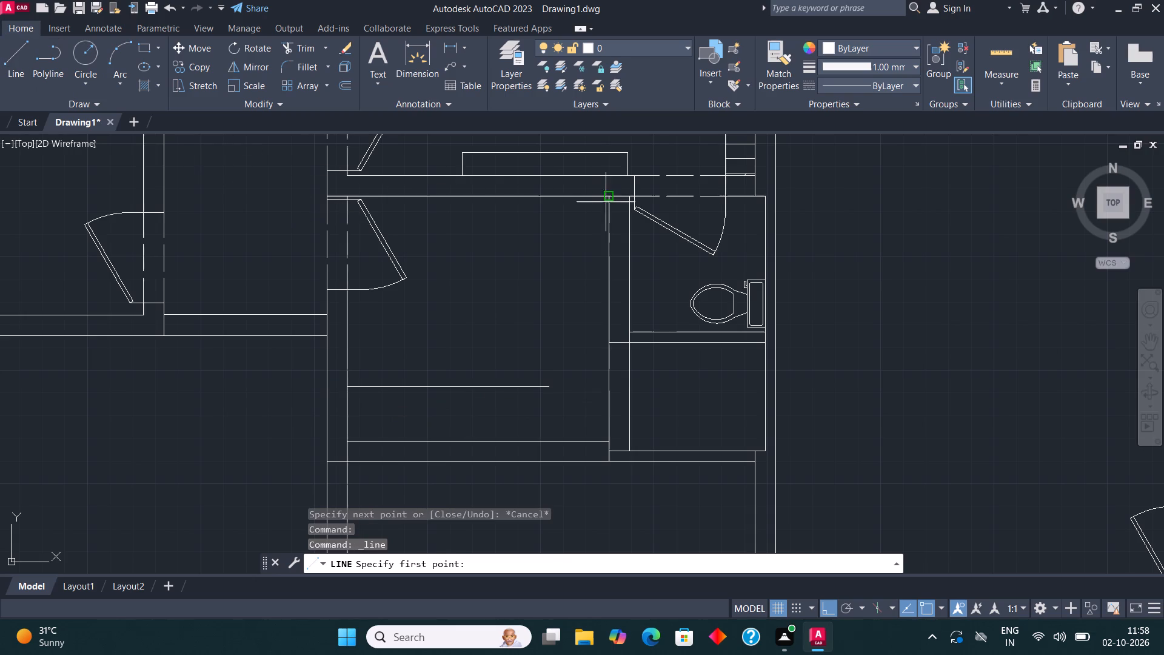
left_click(609, 200)
type("2'")
key("Return")
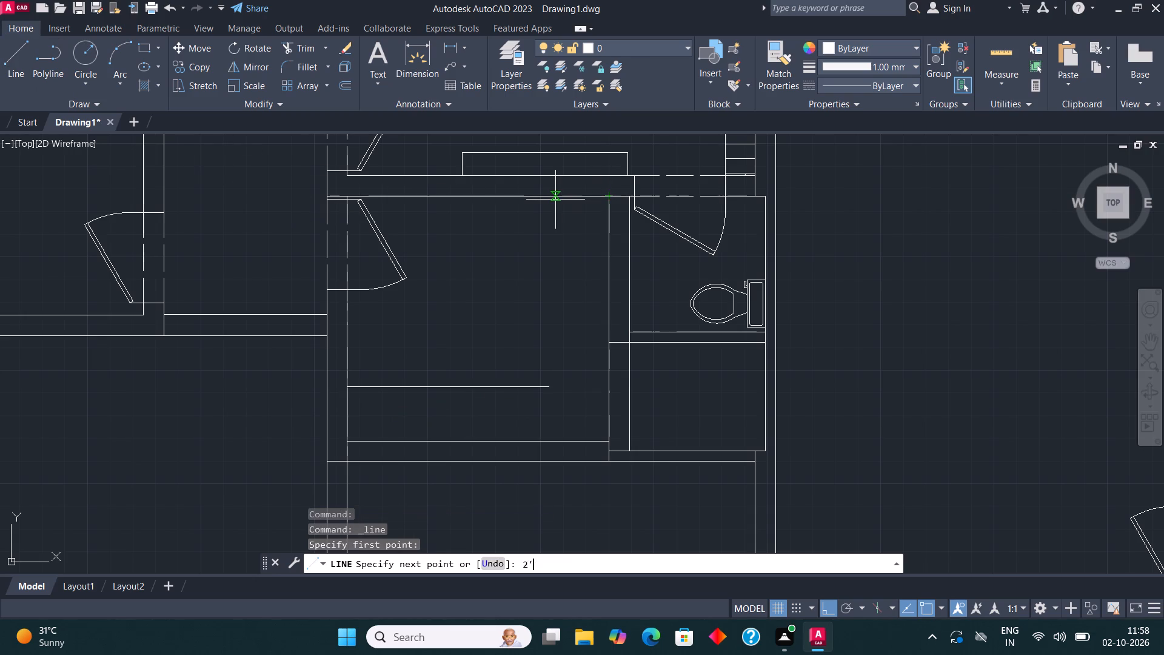
left_click(552, 358)
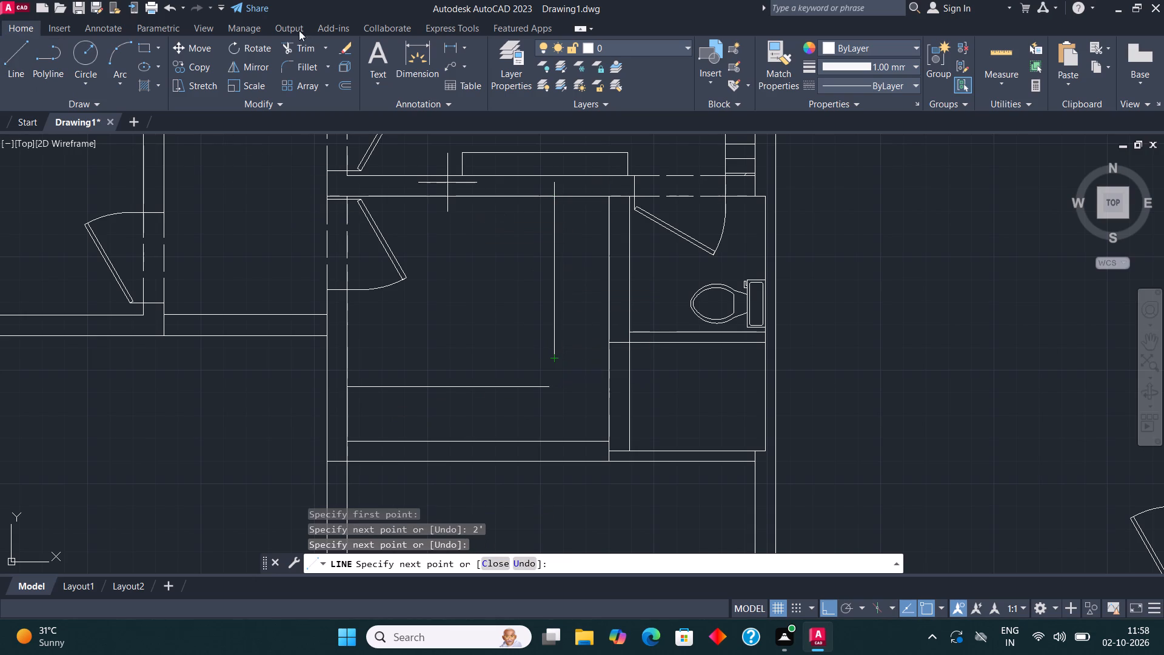
Fillet the horizontal and vertical counter edges so they meet in a square corner.
left_click(306, 67)
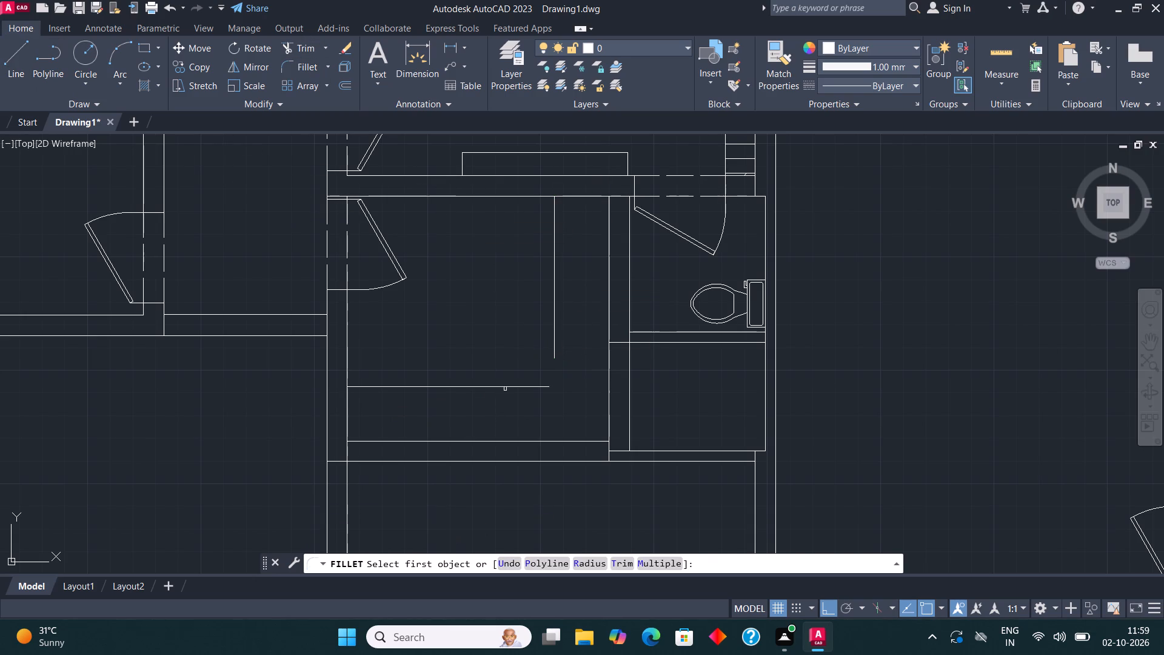
left_click(505, 389)
left_click(555, 340)
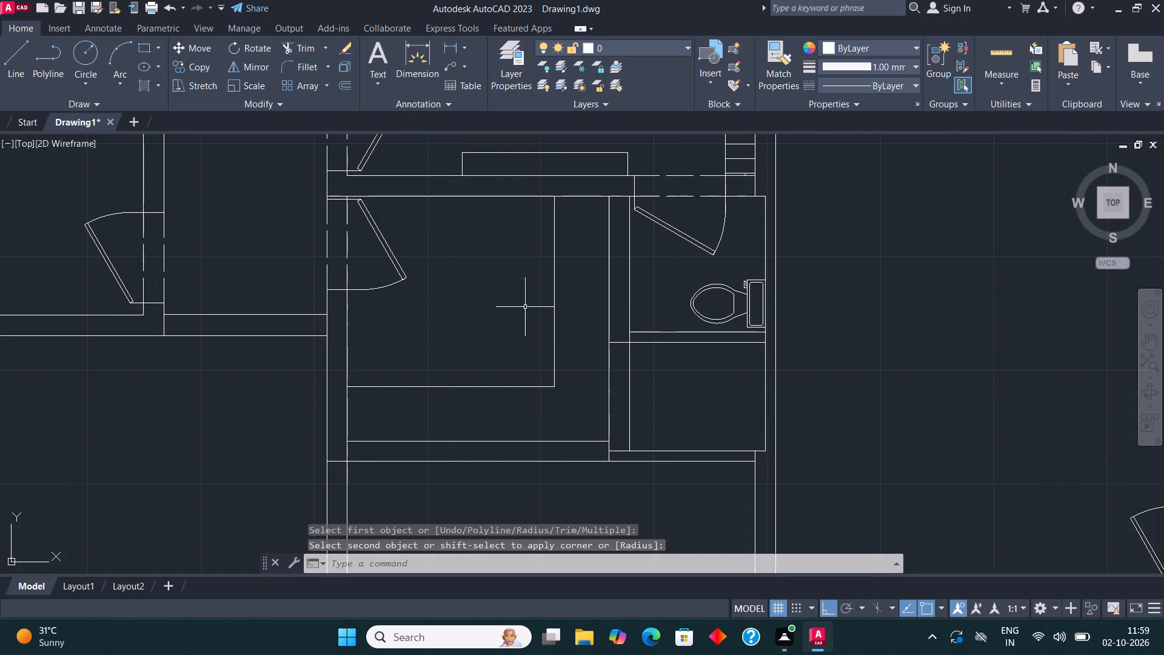
Draw a stove rectangle within the lower counter, starting on its front edge and ending just short of the wall.
middle_click_drag(642, 389, 649, 384)
scroll(430, 411, "up", 1)
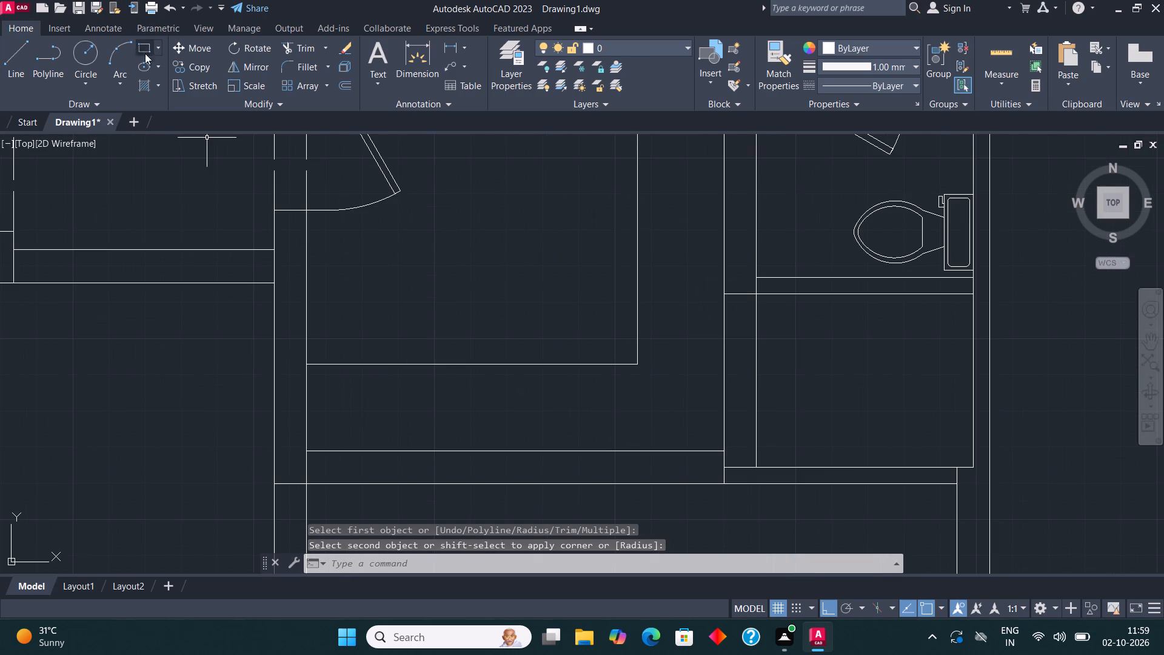
left_click(144, 47)
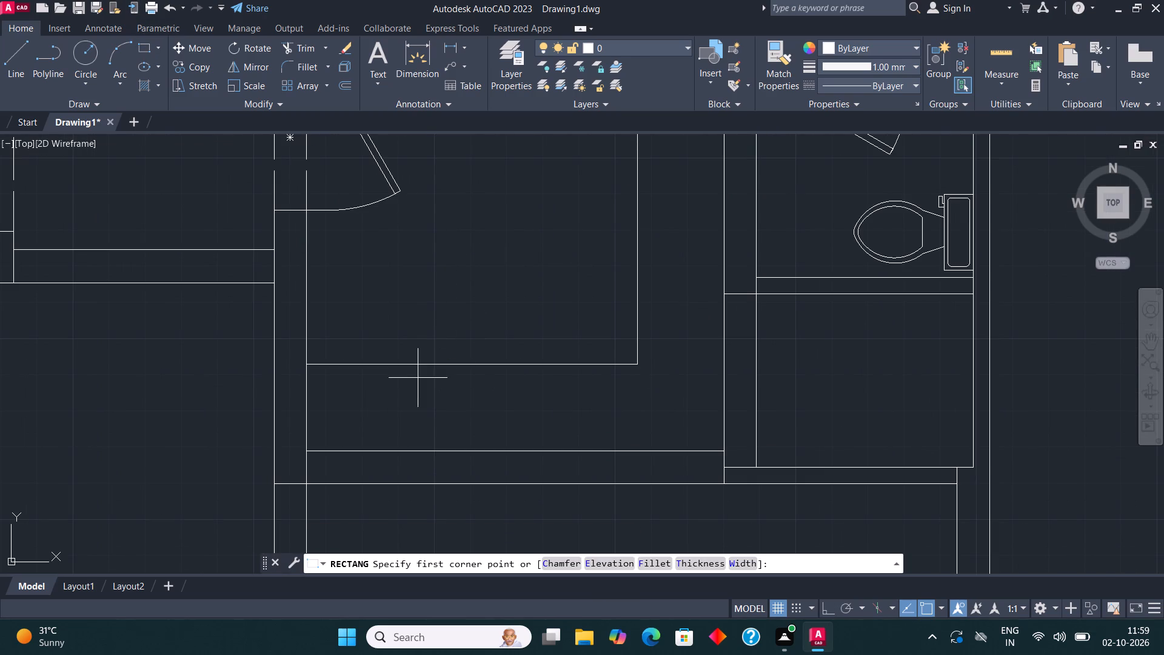
scroll(376, 377, "up", 1)
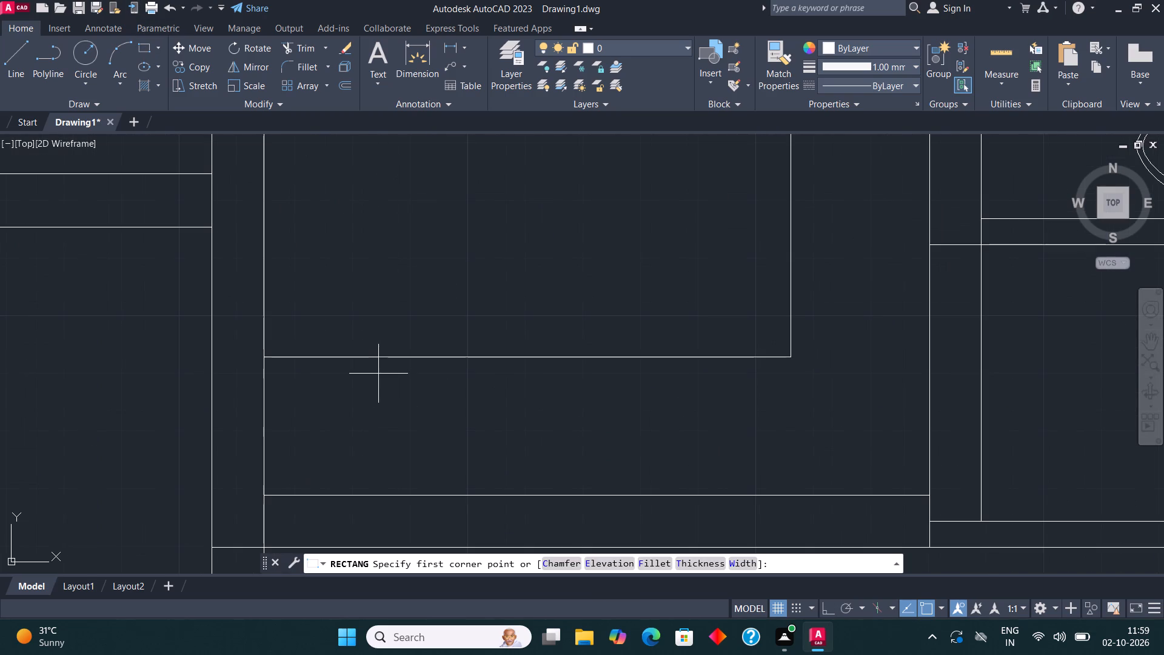
left_click(387, 364)
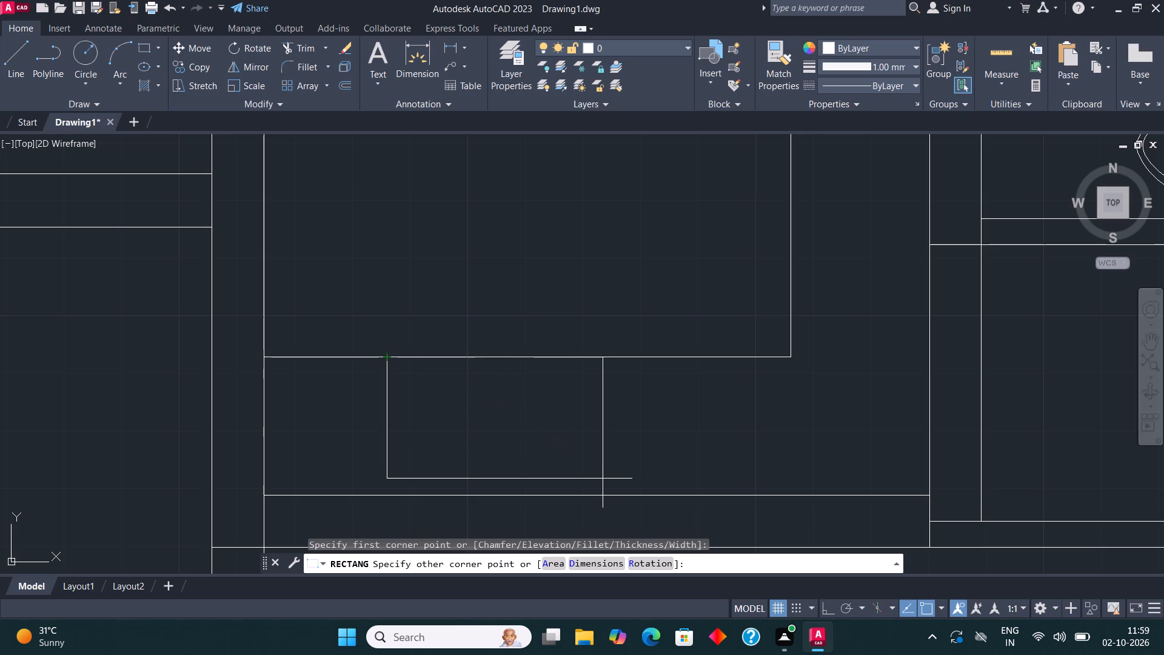
left_click(608, 483)
Draw a burner circle of about 3" radius near the stove rectangle's upper-left corner.
middle_click_drag(641, 399, 621, 397)
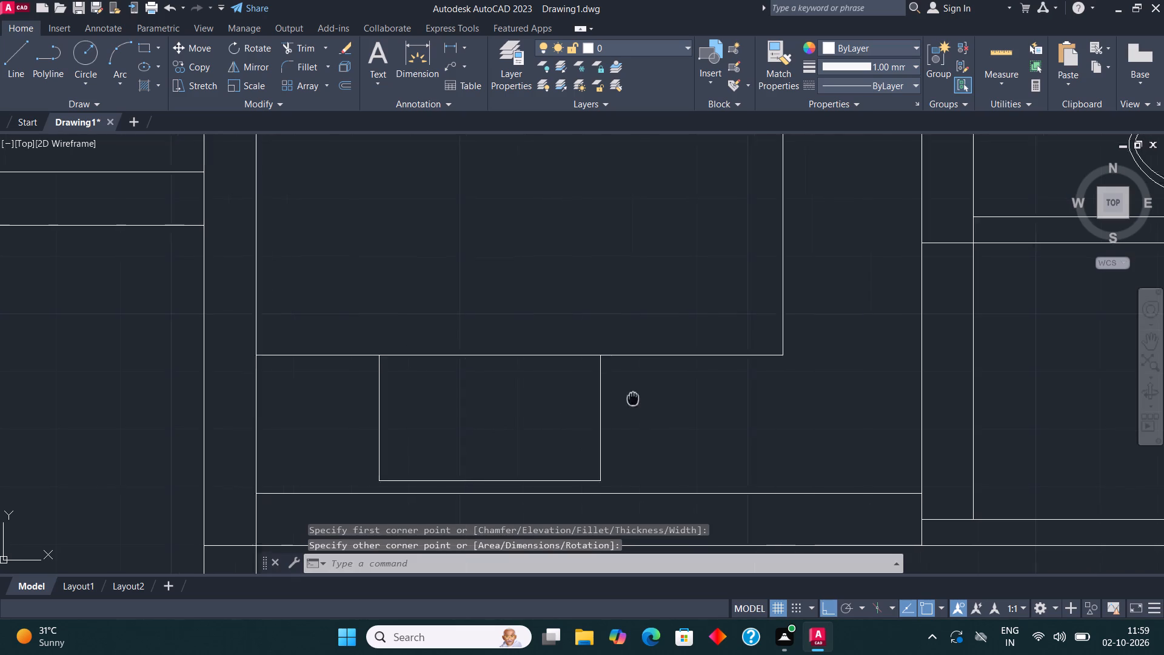
middle_click_drag(621, 397, 549, 397)
left_click(89, 50)
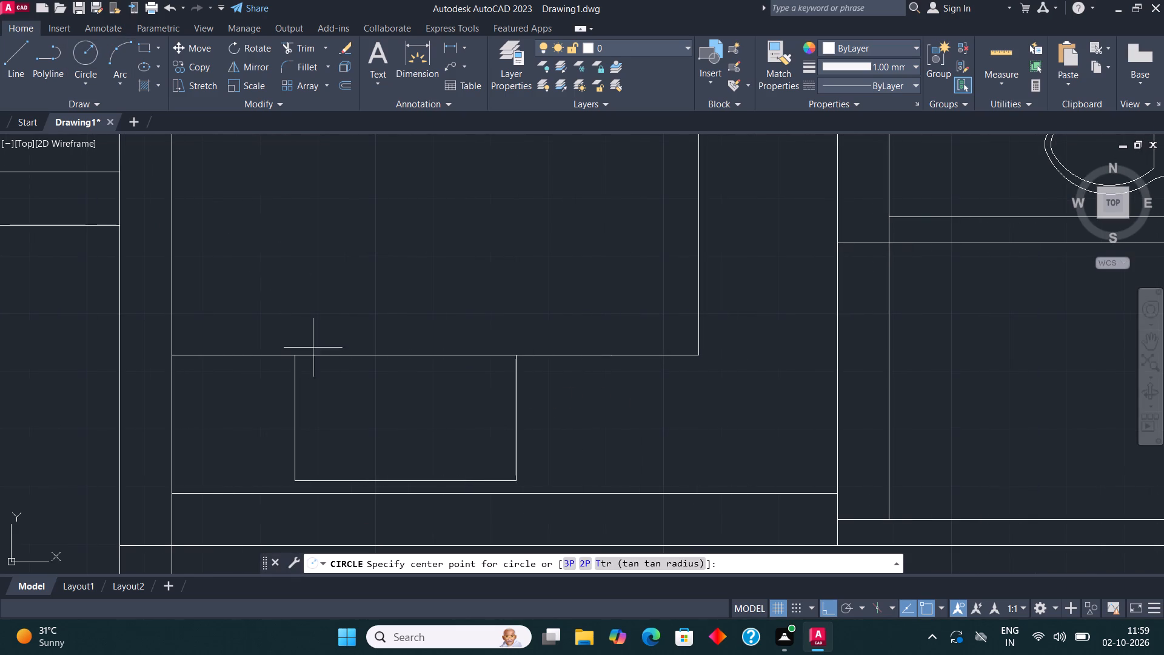
left_click(336, 386)
left_click(351, 403)
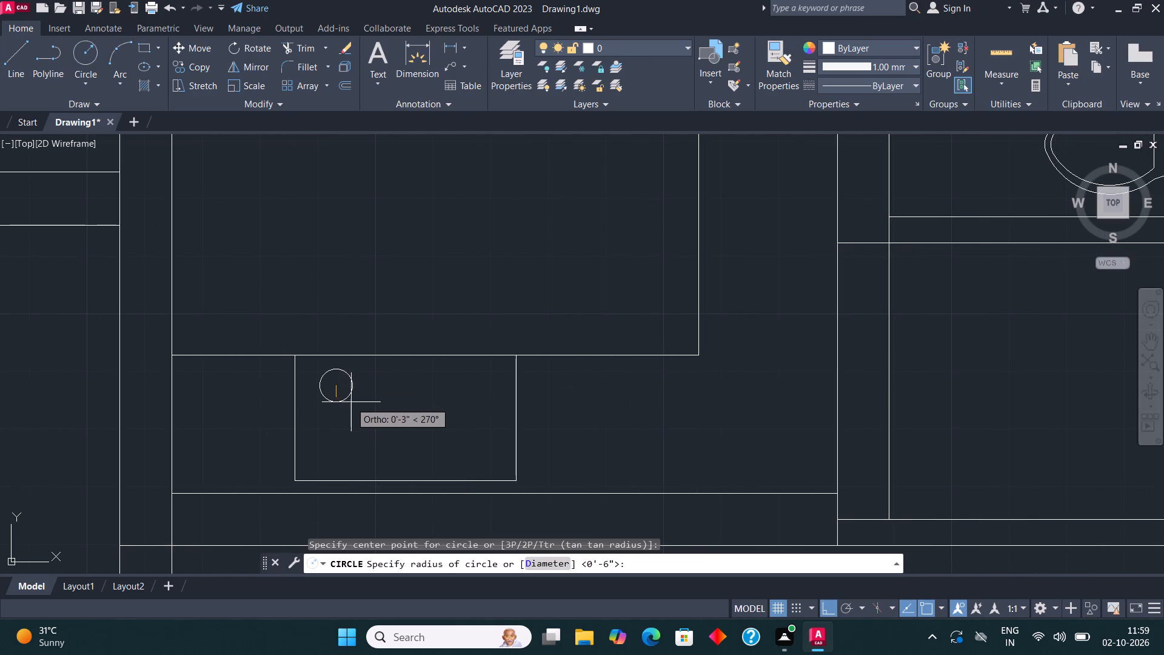
Draw vertical and horizontal lines through the burner circle's center, each spanning its full diameter.
left_click(13, 48)
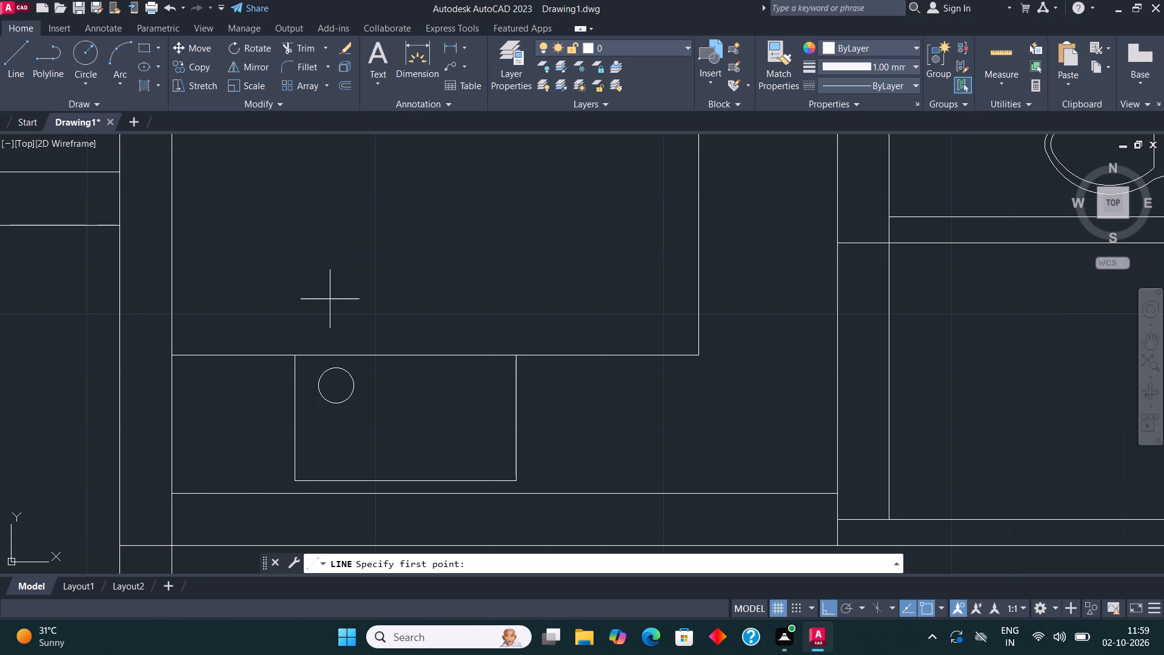
scroll(327, 300, "up", 1)
left_click(340, 435)
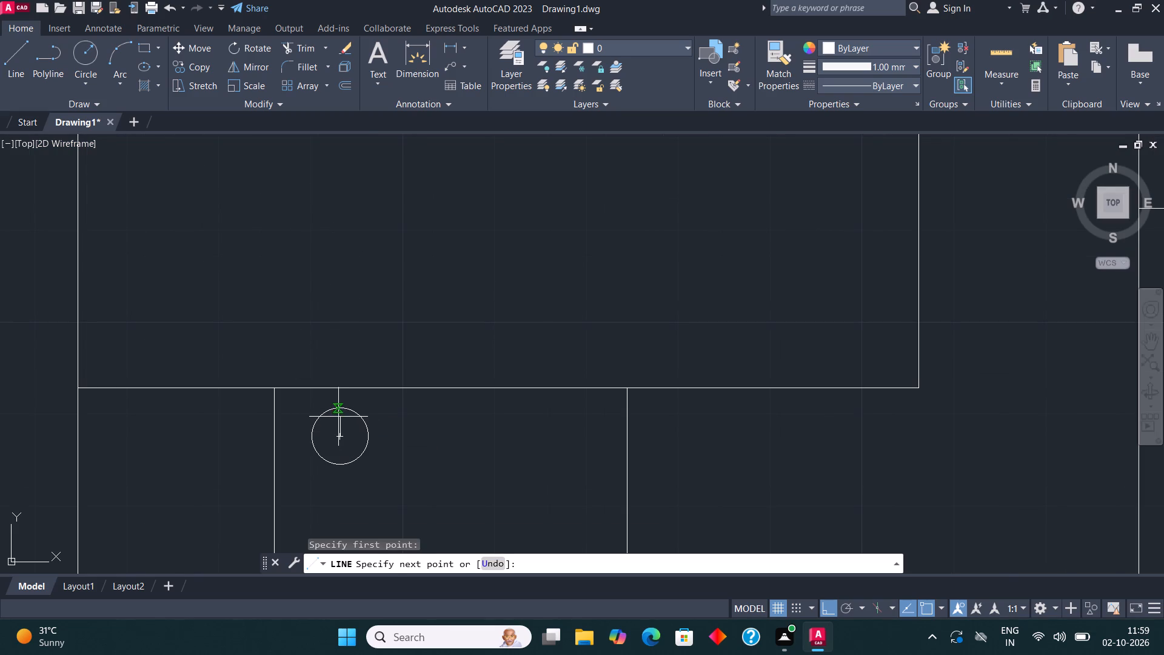
left_click(339, 413)
left_click(343, 465)
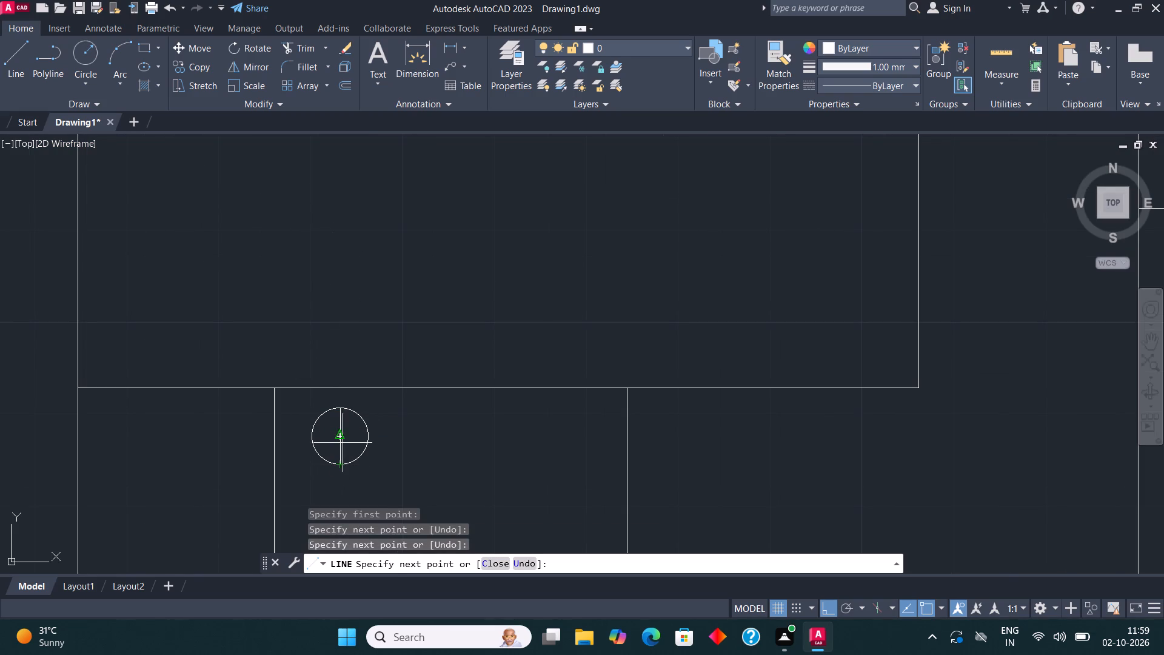
left_click(343, 441)
left_click(372, 438)
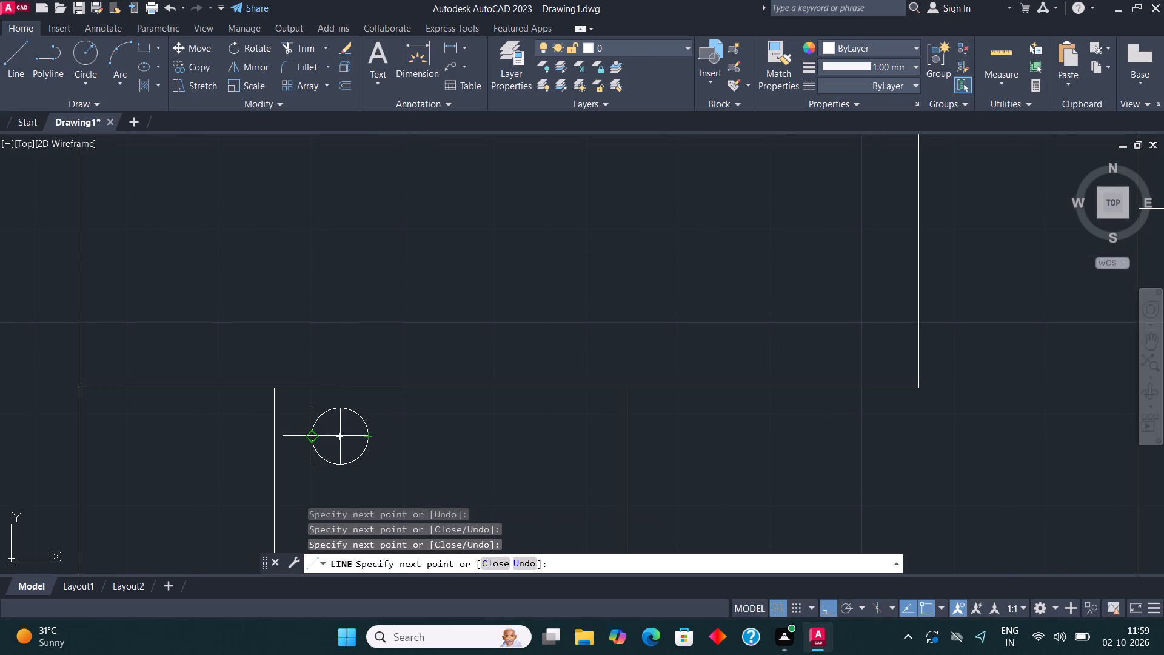
left_click(312, 438)
scroll(387, 357, "down", 3)
key("Escape")
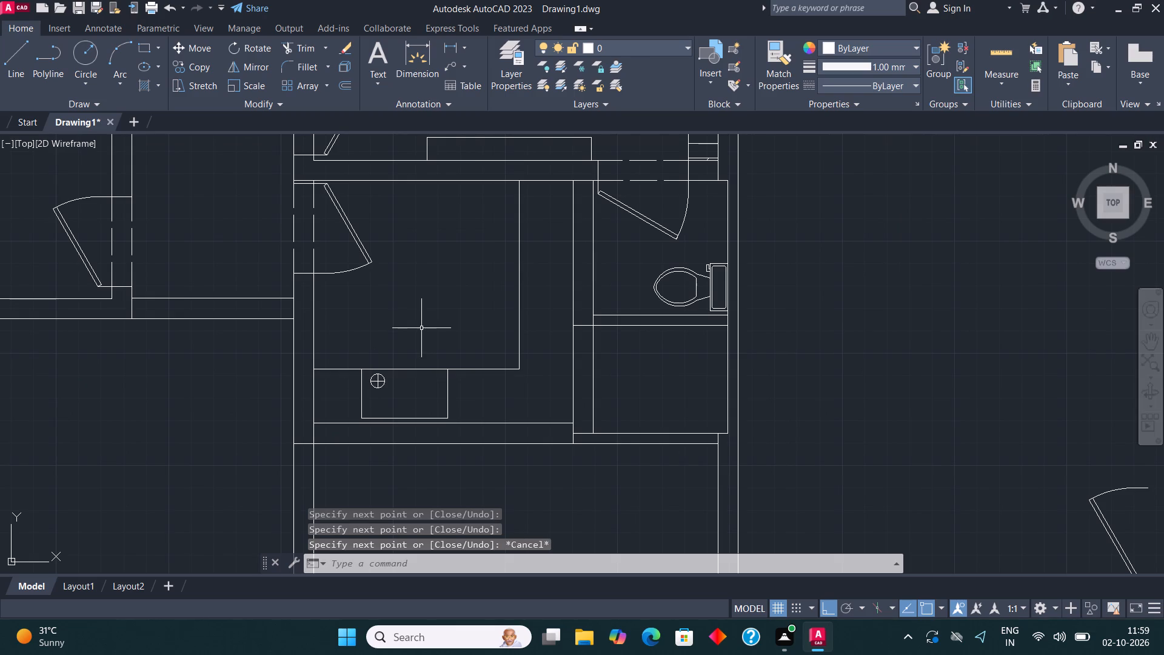
Copy the crossed burner directly below, about 1'-9" to the right, to the opposite lower corner, and to the stove's middle.
scroll(365, 415, "up", 1)
left_click(395, 378)
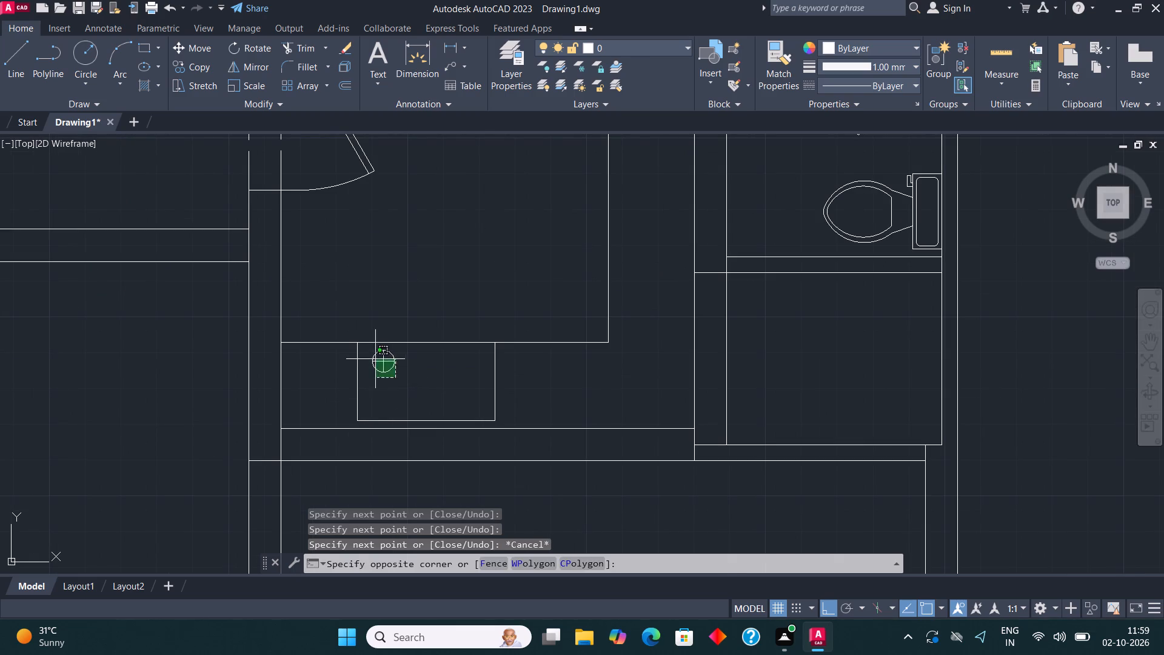
left_click(375, 359)
left_click(207, 70)
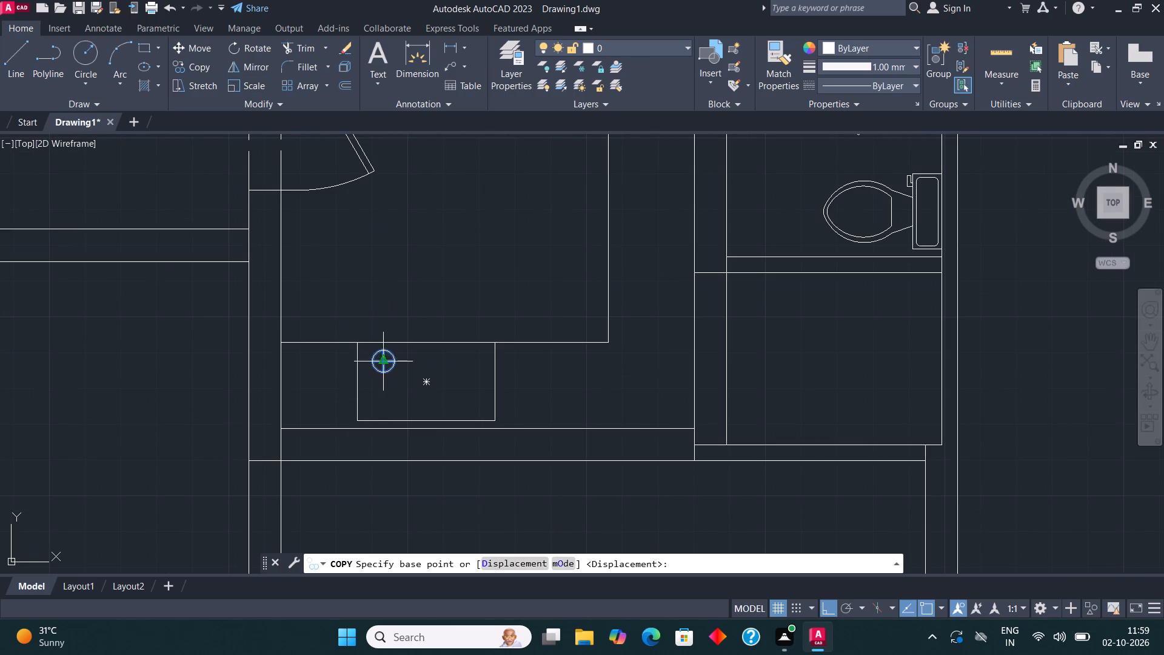
left_click(379, 358)
scroll(379, 395, "up", 1)
left_click(379, 397)
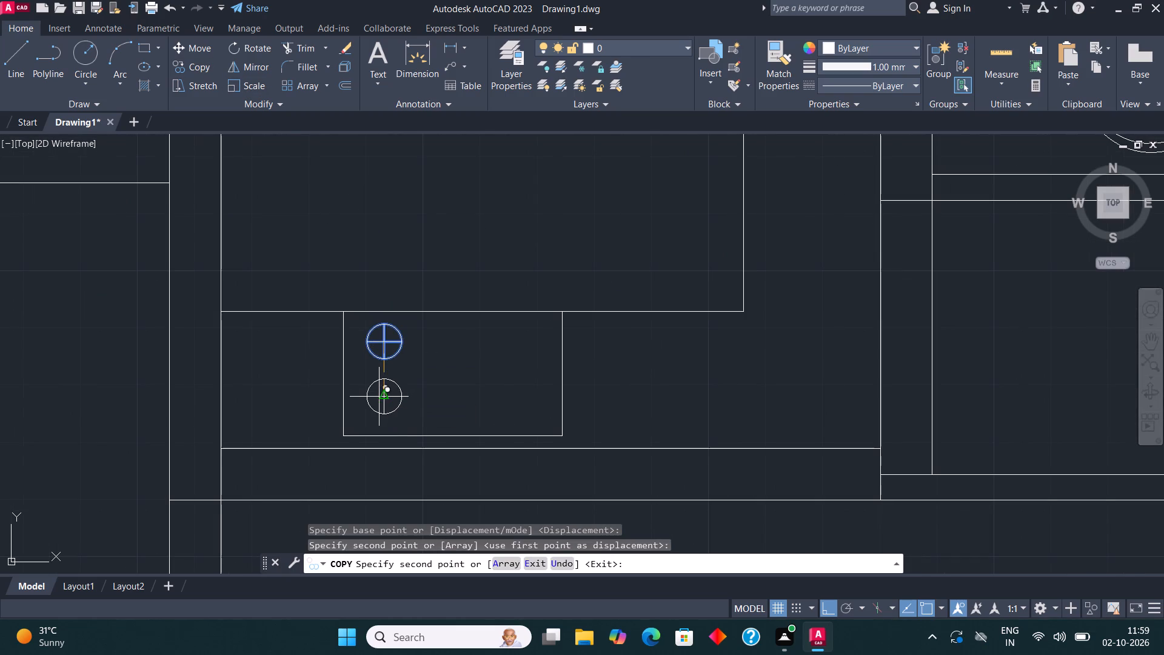
left_click(506, 383)
key("F8")
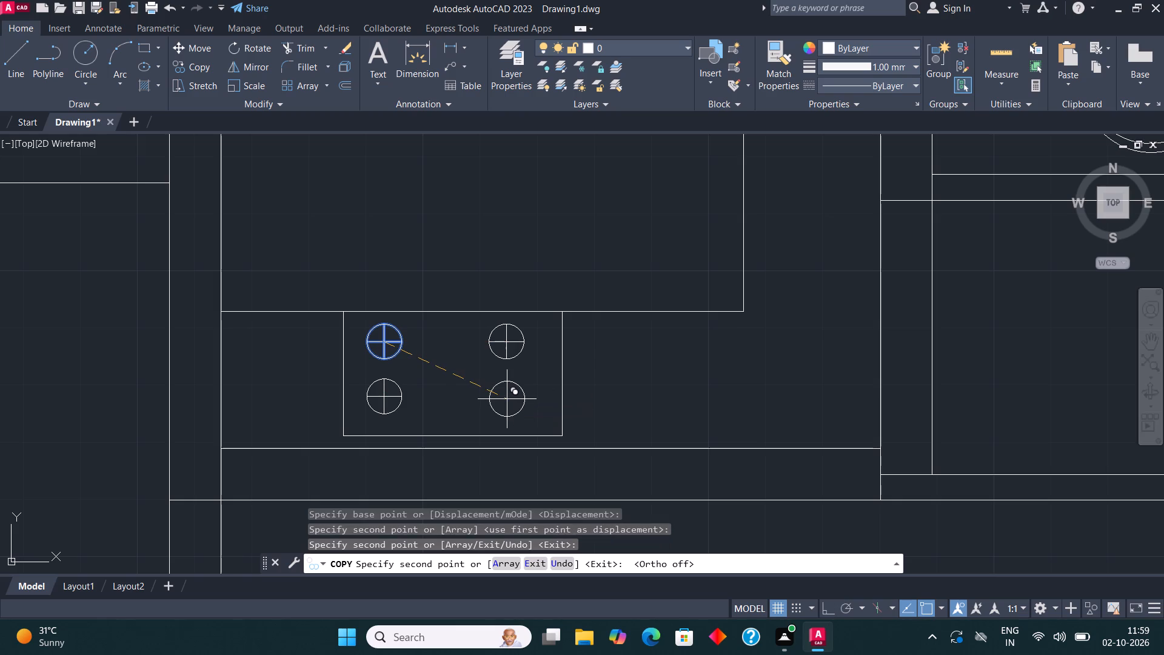
left_click(507, 395)
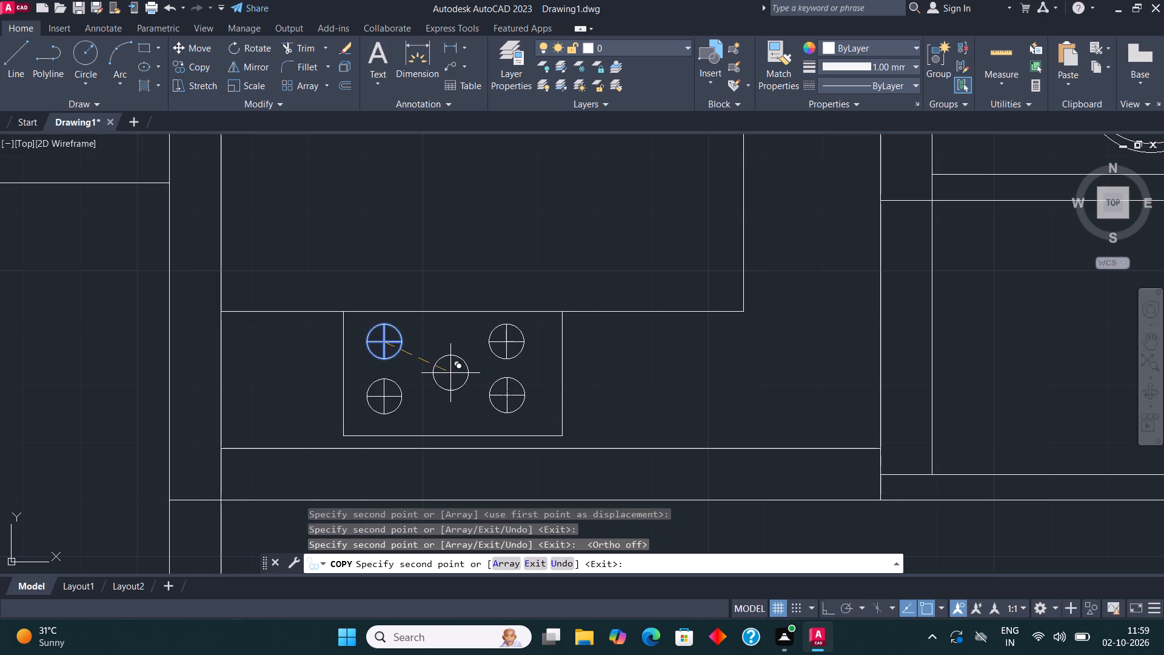
left_click(447, 374)
key("Escape")
Draw a sink rectangle across the full depth of the right-hand counter, midway along the upper part of its length.
scroll(450, 301, "down", 2)
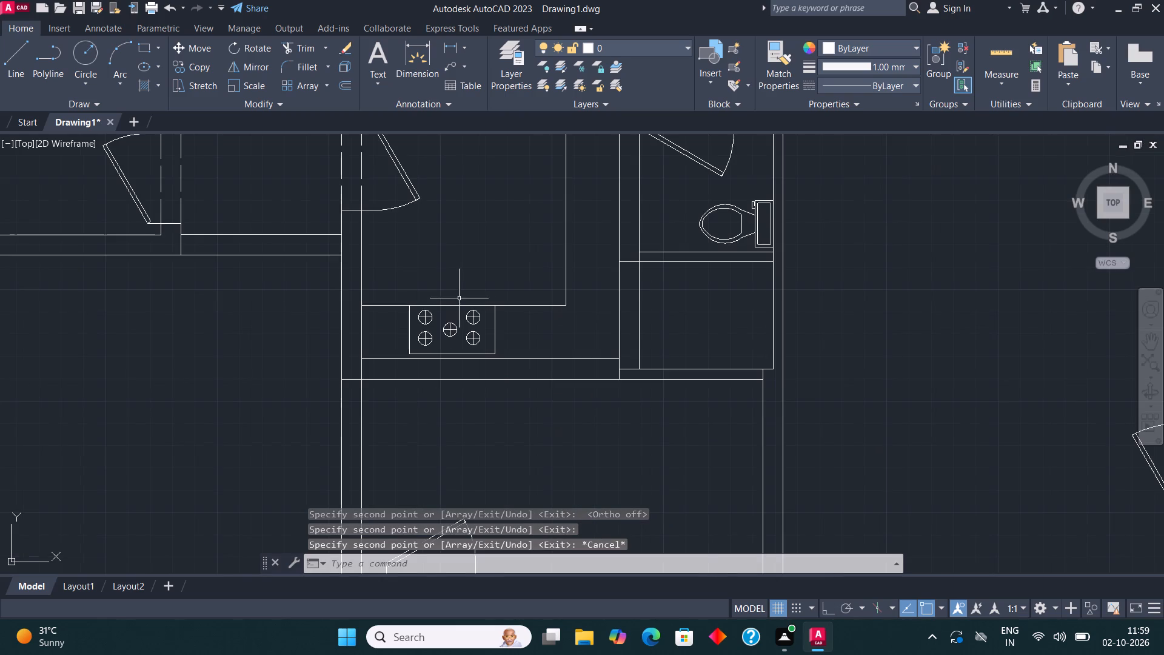
middle_click_drag(615, 294, 513, 399)
left_click(147, 47)
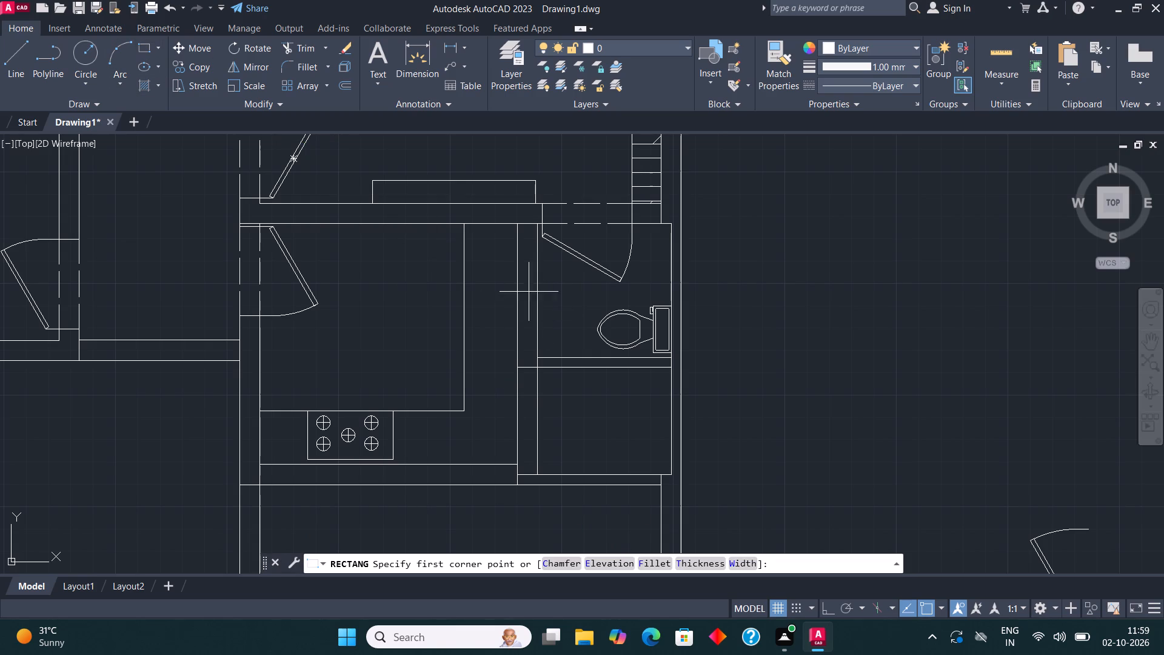
scroll(483, 266, "up", 1)
left_click(457, 263)
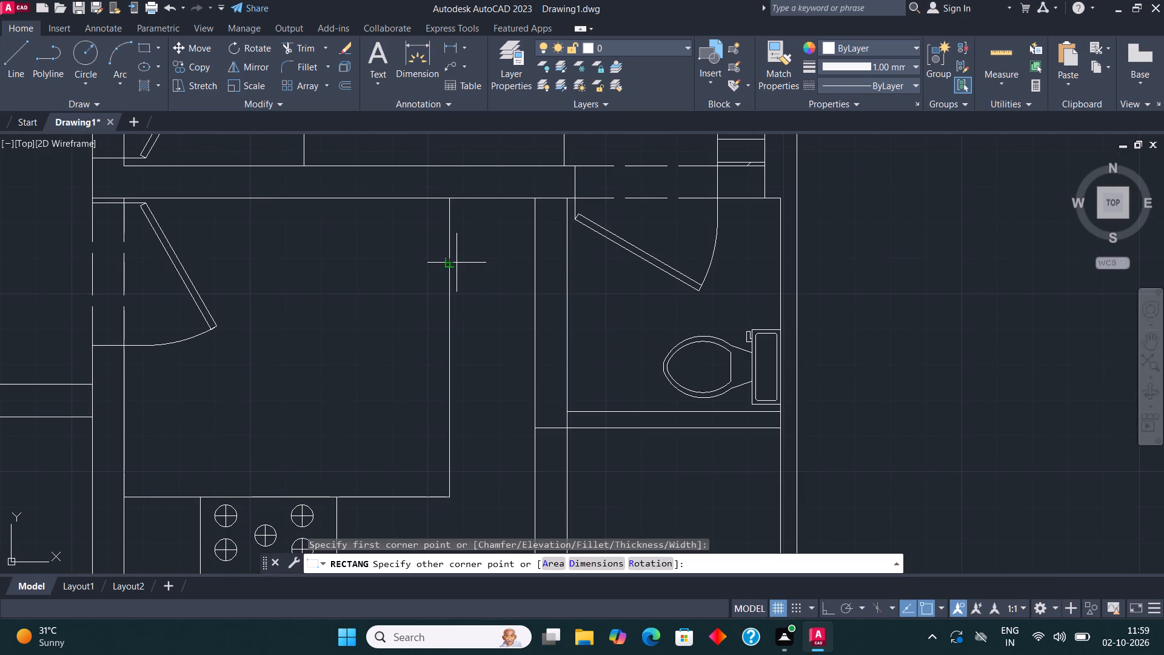
left_click(532, 386)
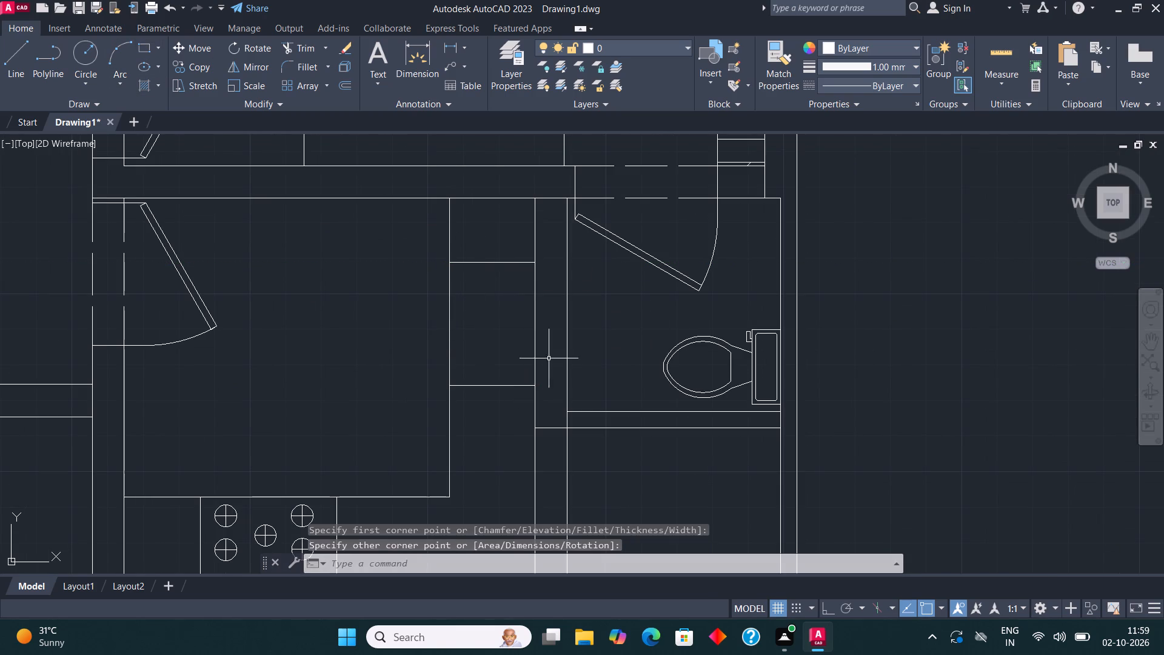
Draw a horizontal line across the middle of the sink rectangle, dividing it into two equal compartments.
middle_click_drag(566, 301, 549, 324)
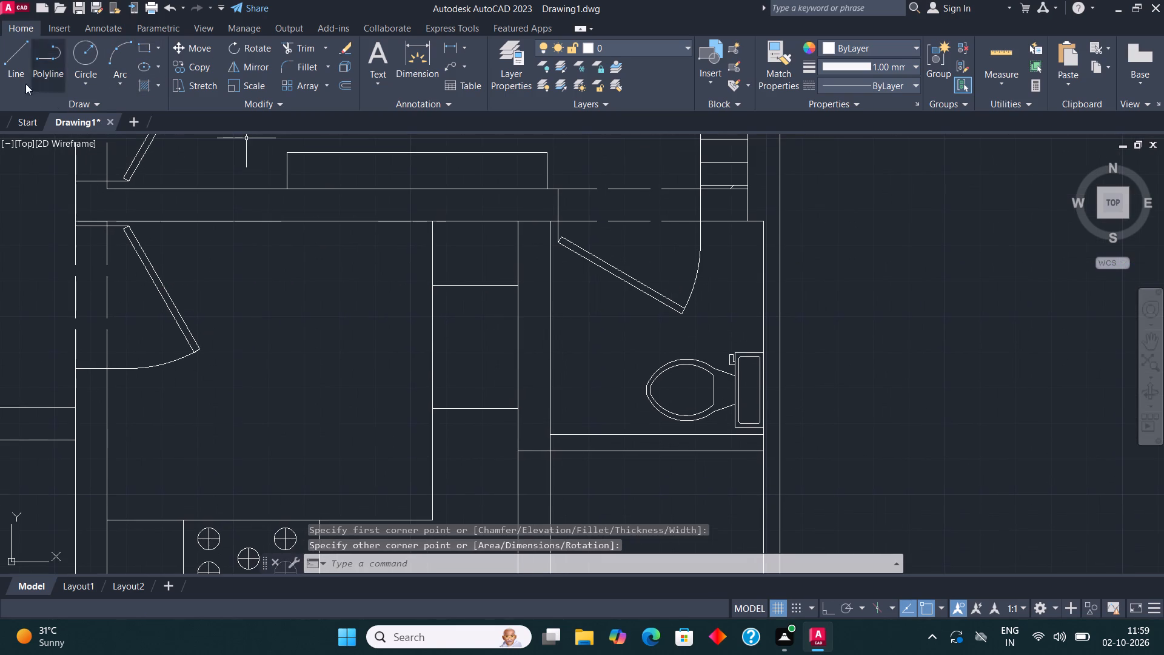
left_click(19, 53)
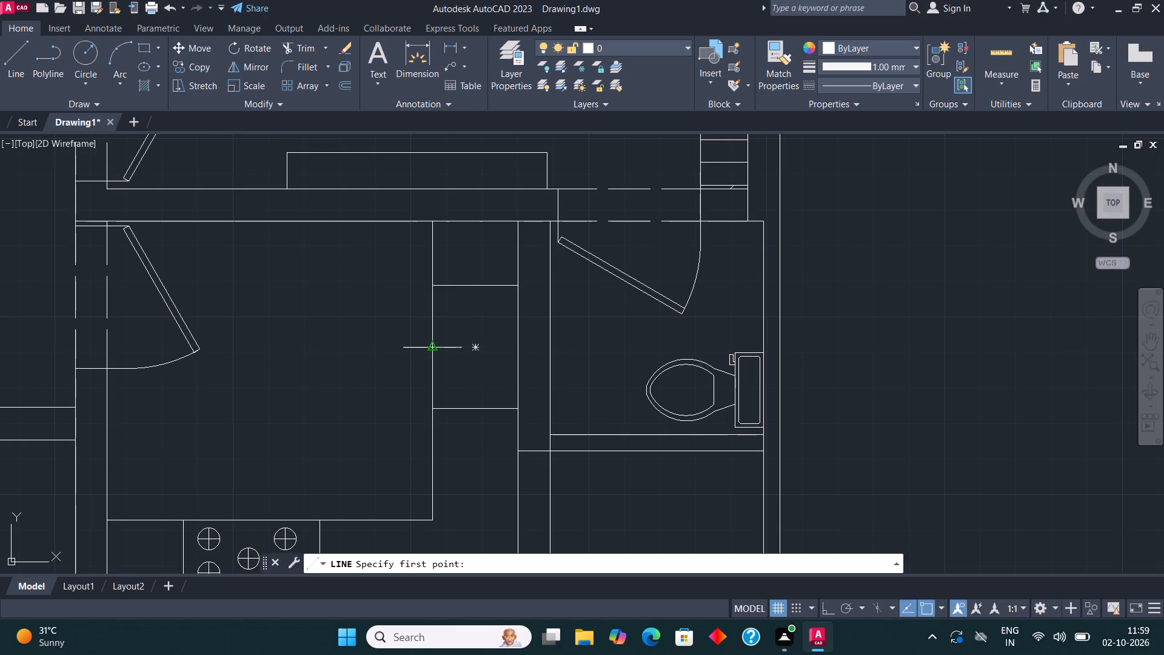
left_click(433, 350)
left_click(514, 349)
key("Escape")
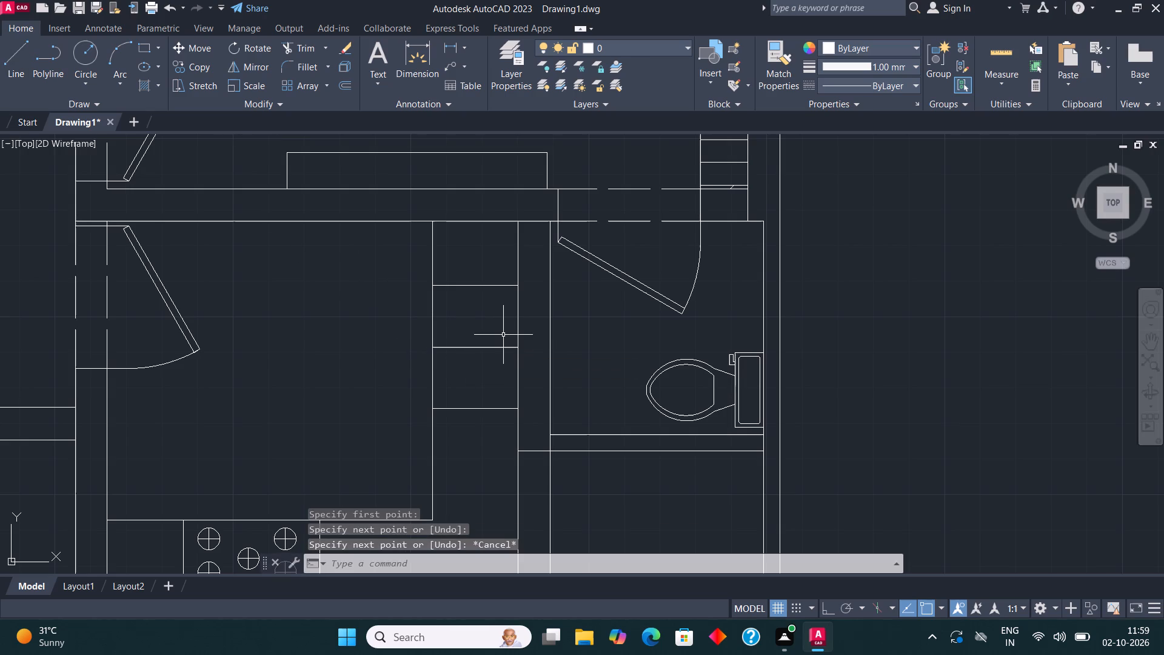
scroll(524, 374, "up", 1)
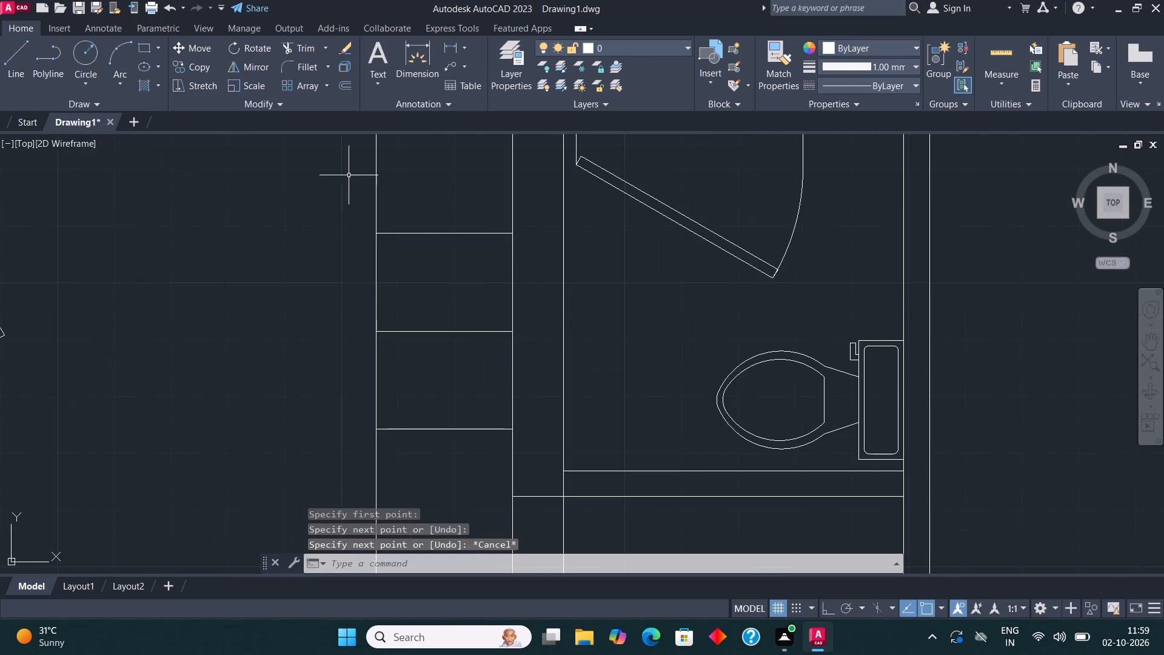
Draw an inset basin rectangle inside the sink's upper compartment, with a small drain circle at its centre.
left_click(145, 44)
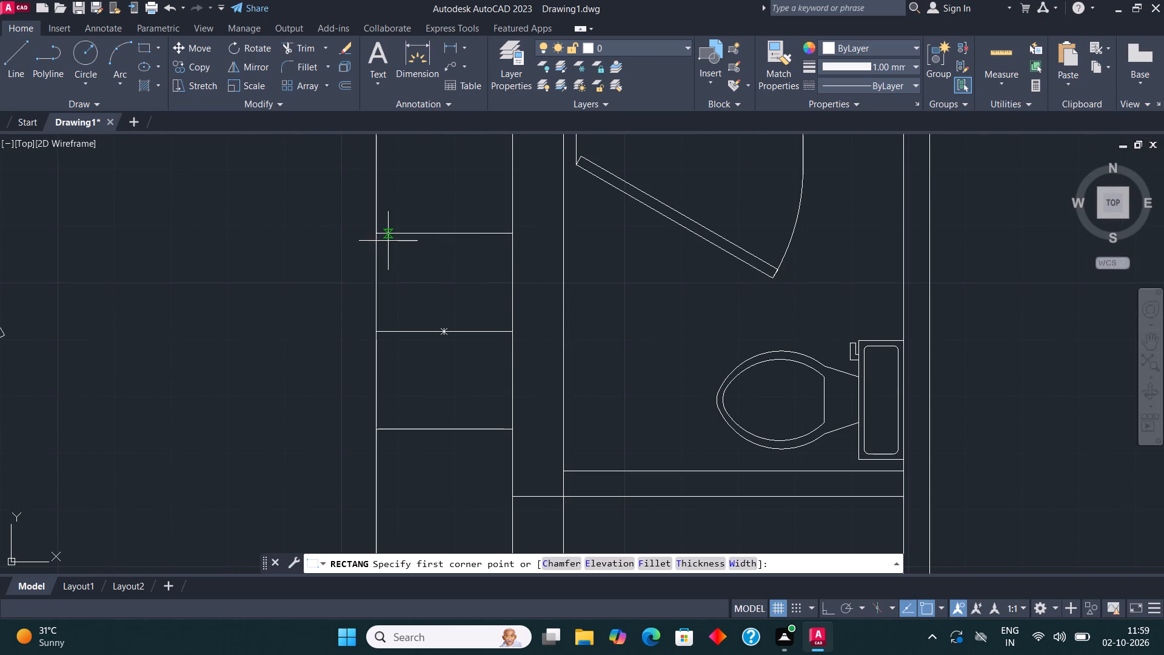
left_click(385, 244)
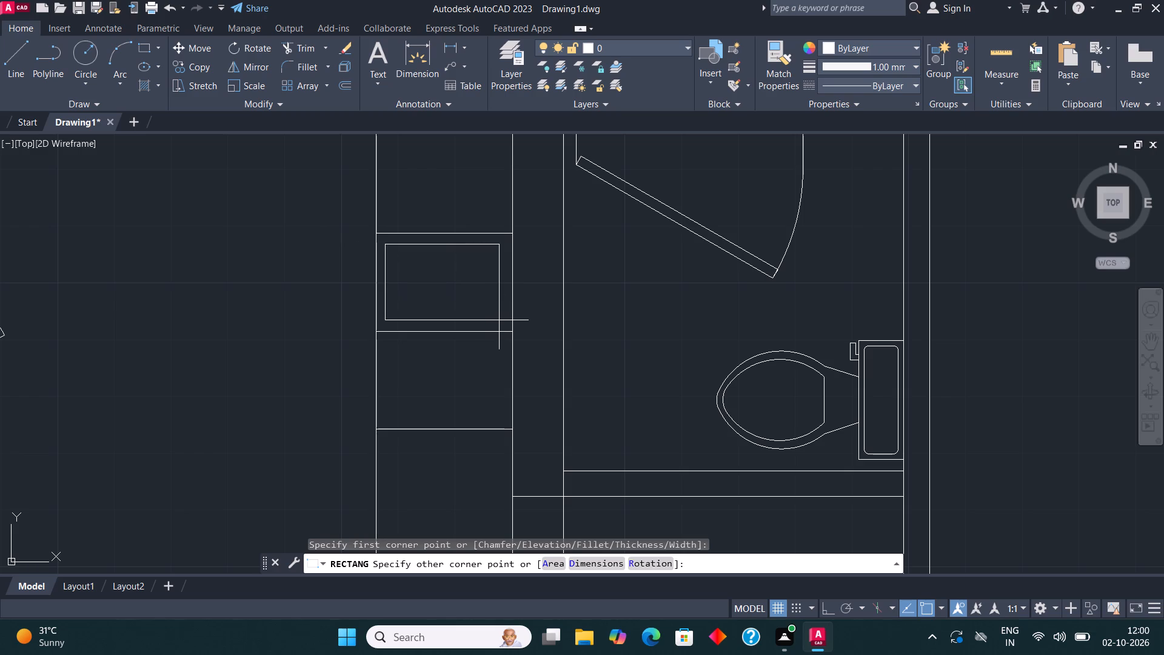
left_click(503, 320)
left_click(503, 320)
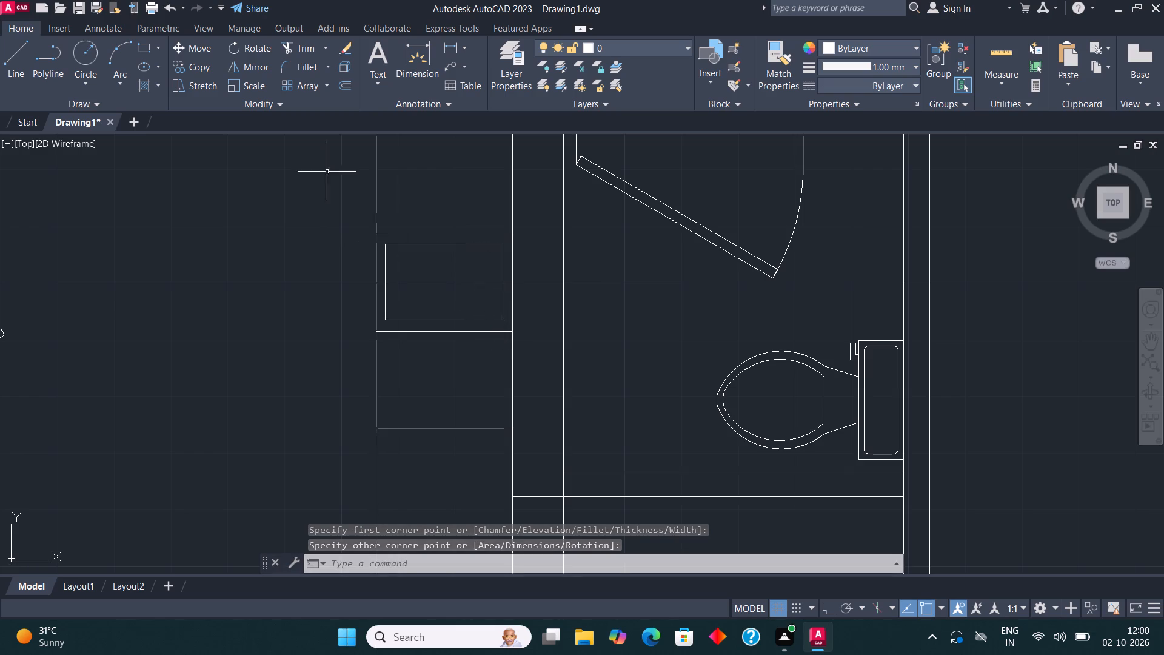
left_click(92, 48)
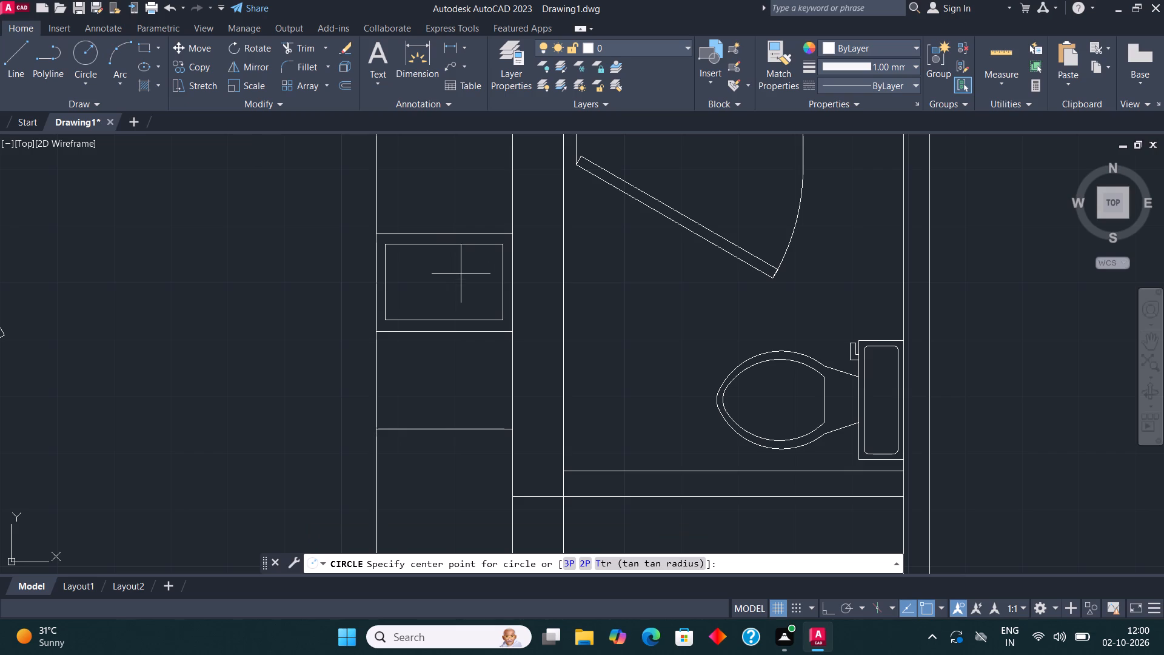
left_click(445, 284)
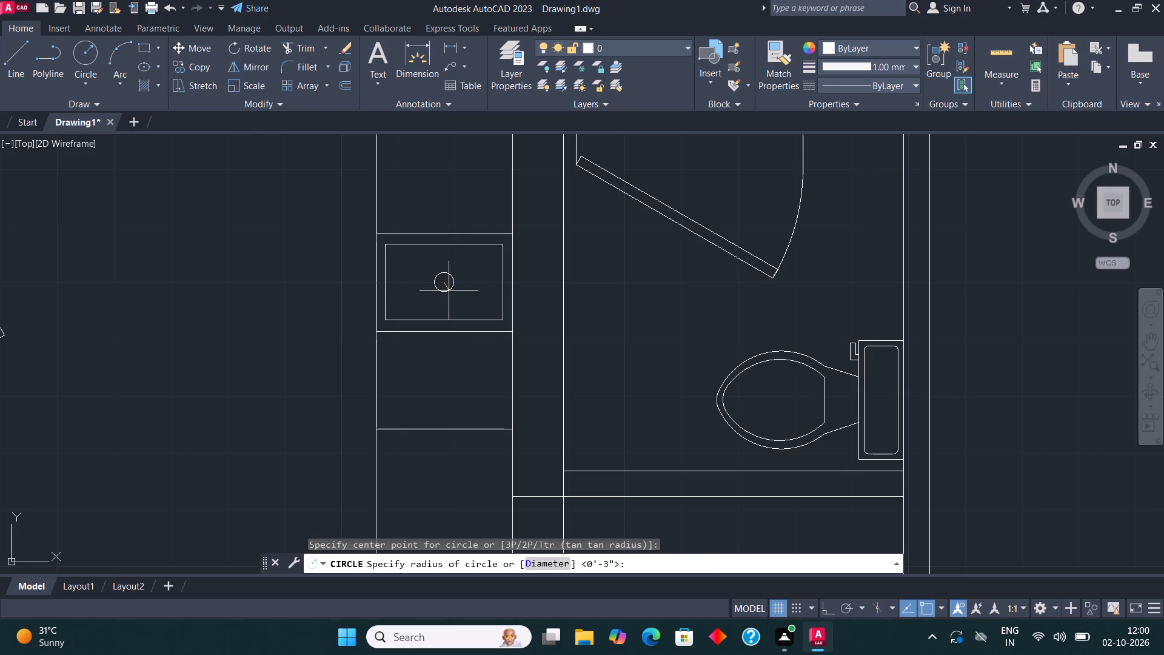
left_click(447, 290)
key("Escape")
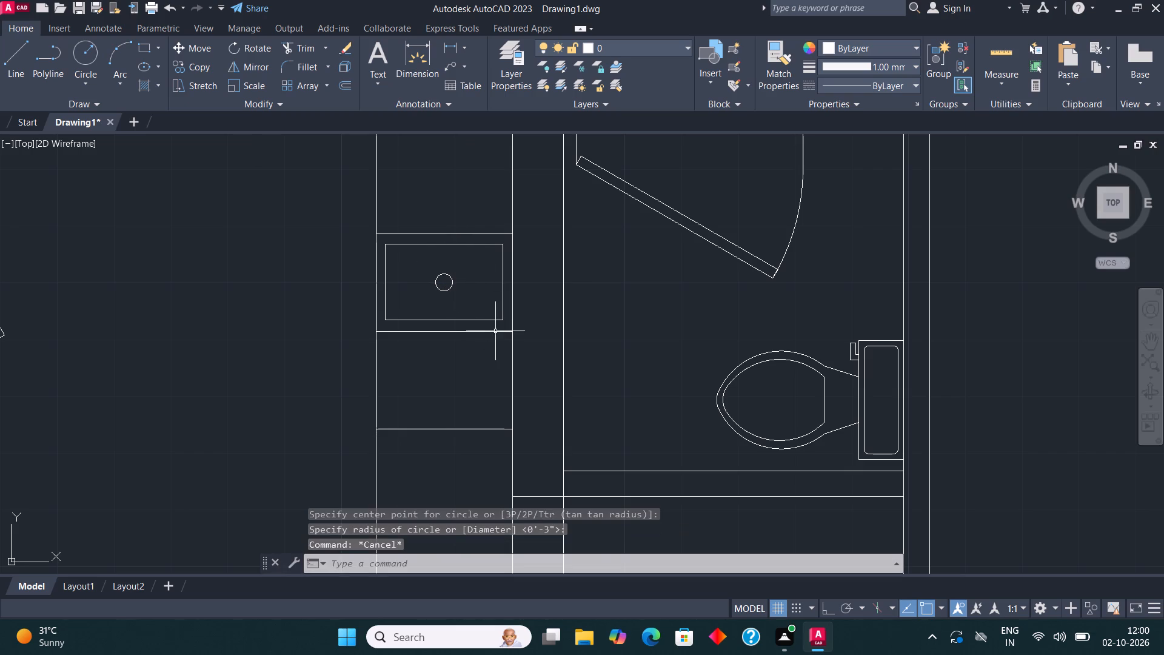
Copy the basin rectangle and drain circle 1'-5" straight down into the sink's lower compartment.
left_click(483, 327)
left_click(441, 272)
left_click(196, 65)
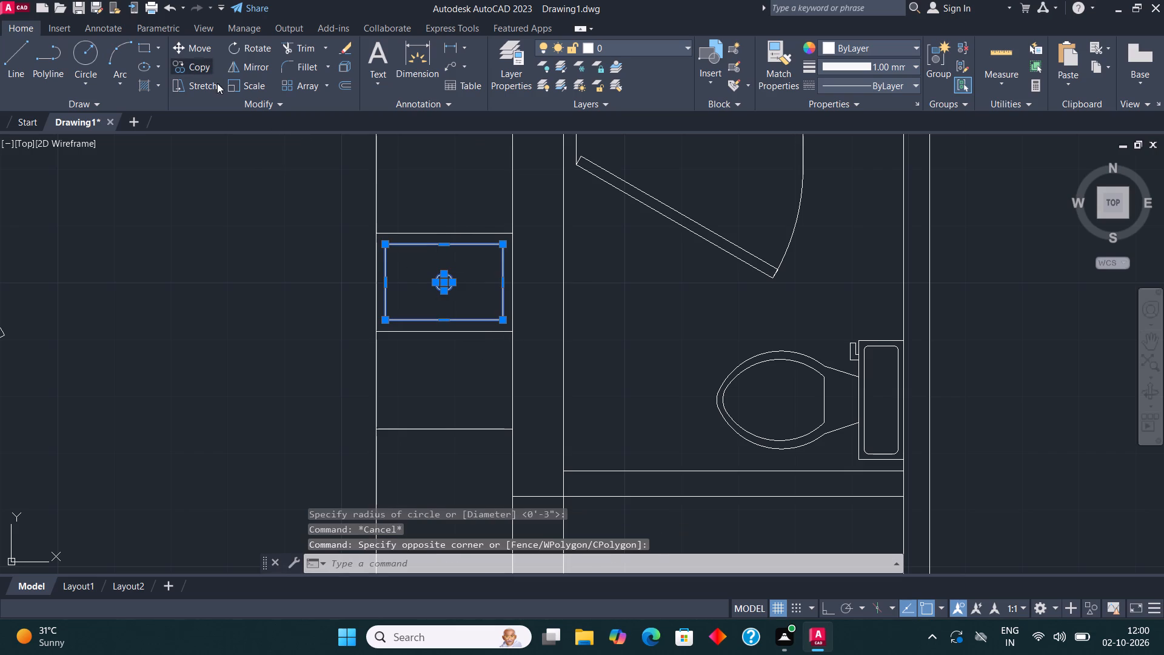
left_click(446, 282)
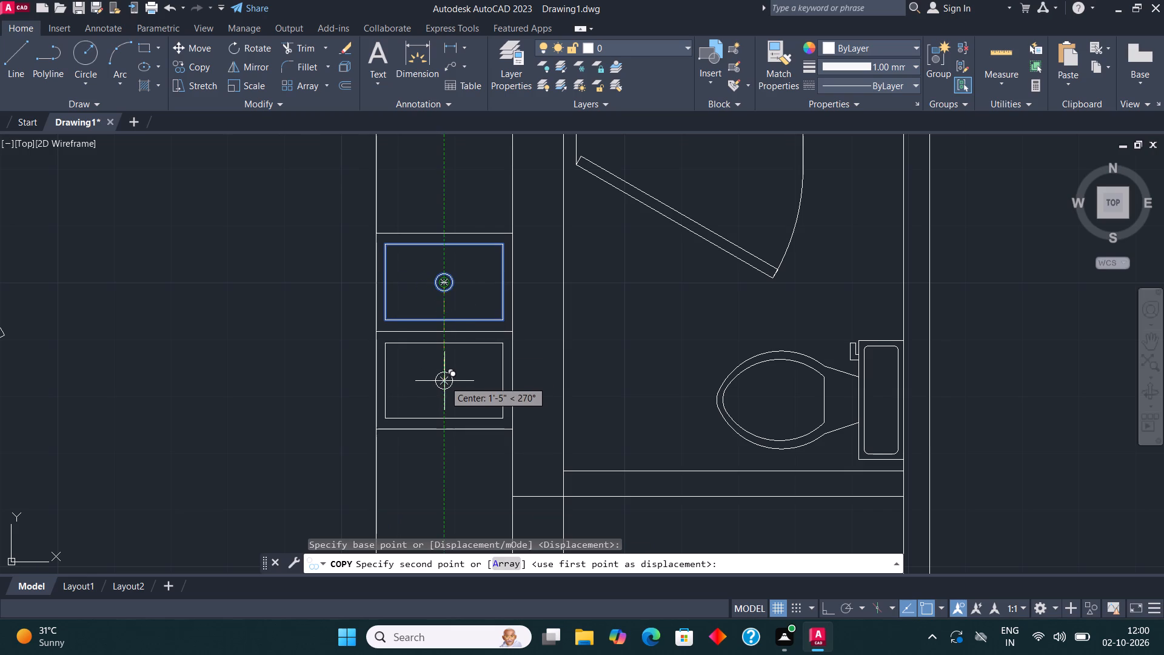
left_click(444, 381)
key("Escape")
Close the lower end of the wall between kitchen and the small room below the toilet, and draw a vertical centreline up the wall from there.
scroll(469, 272, "down", 2)
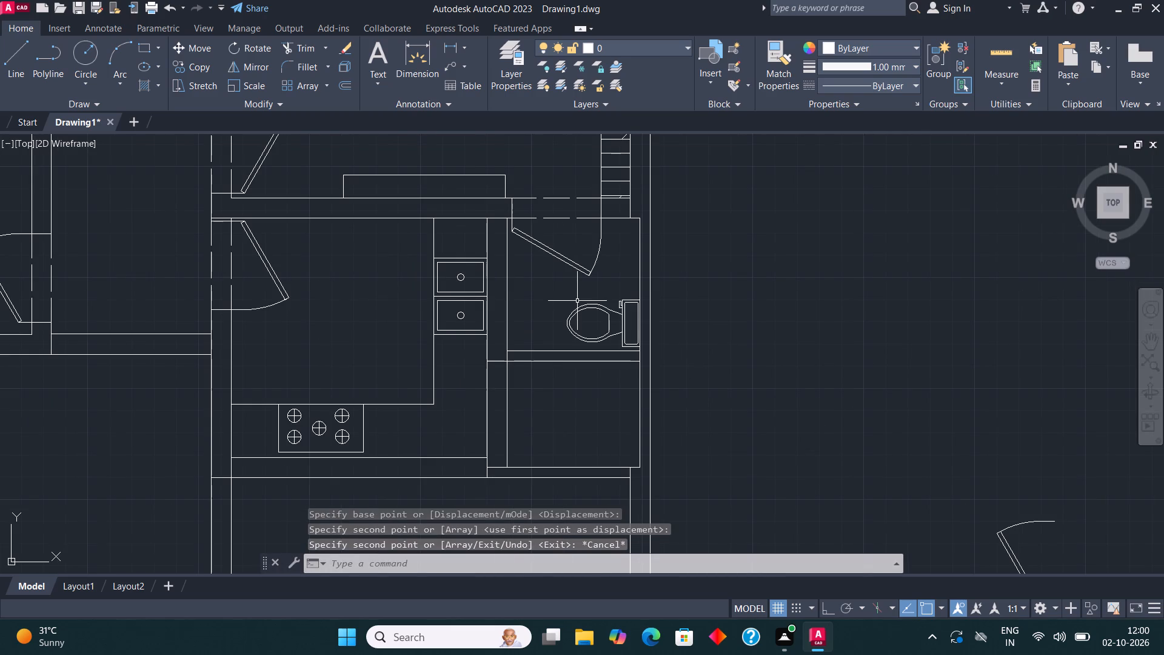
scroll(604, 301, "down", 1)
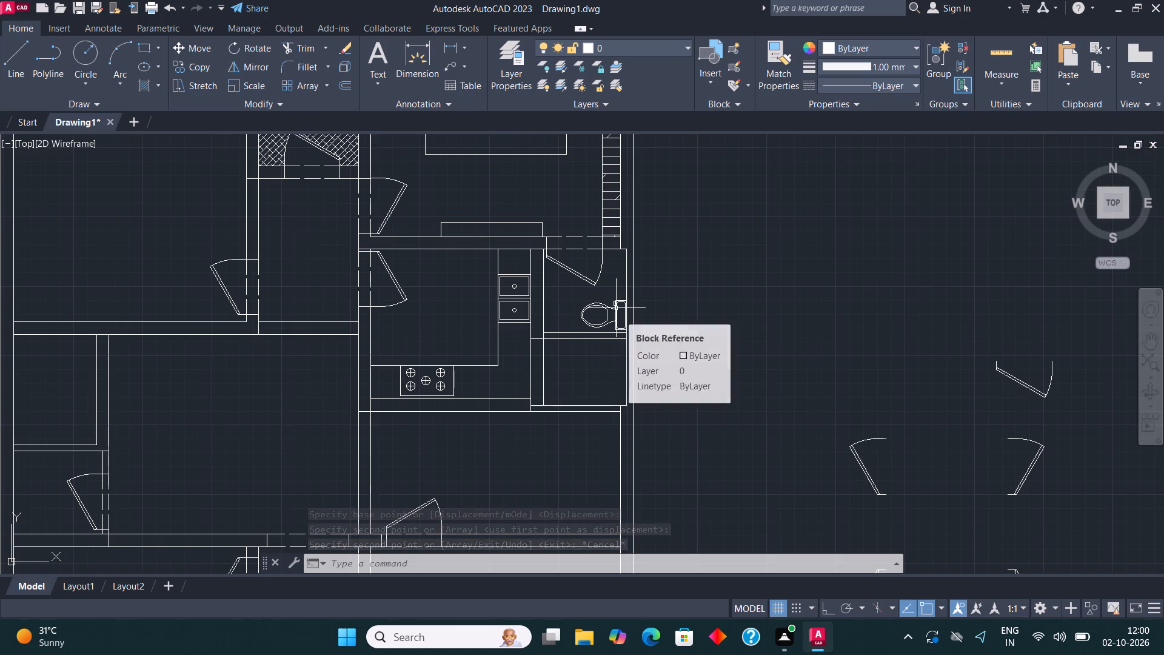
scroll(574, 359, "up", 2)
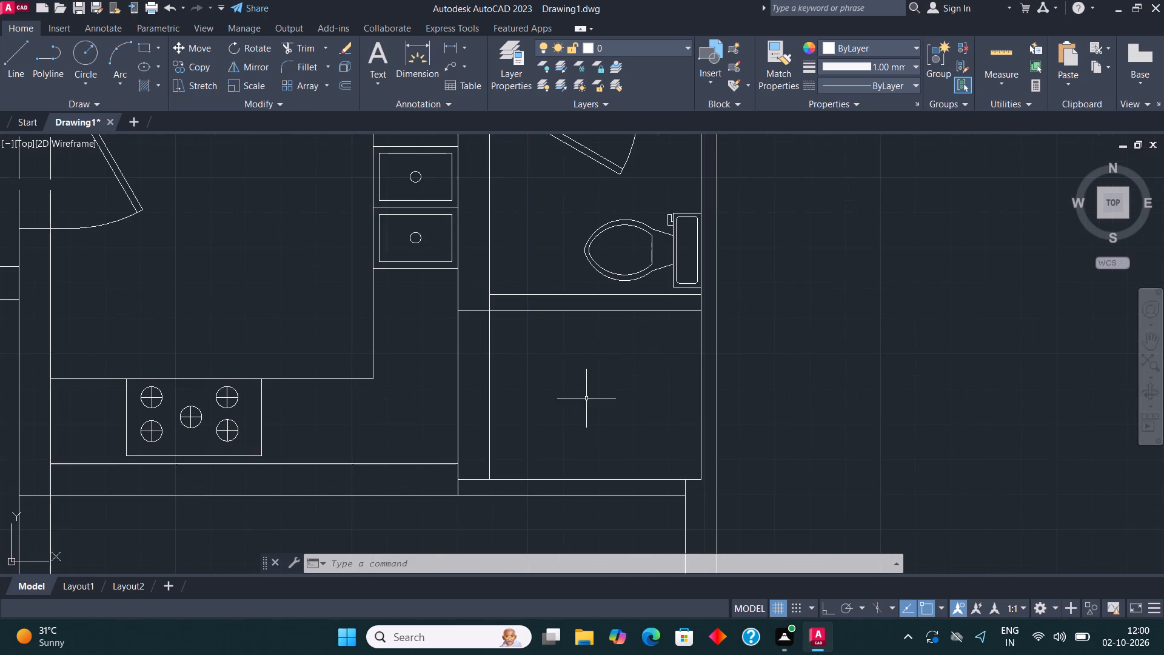
middle_click_drag(586, 397, 586, 347)
scroll(550, 320, "up", 1)
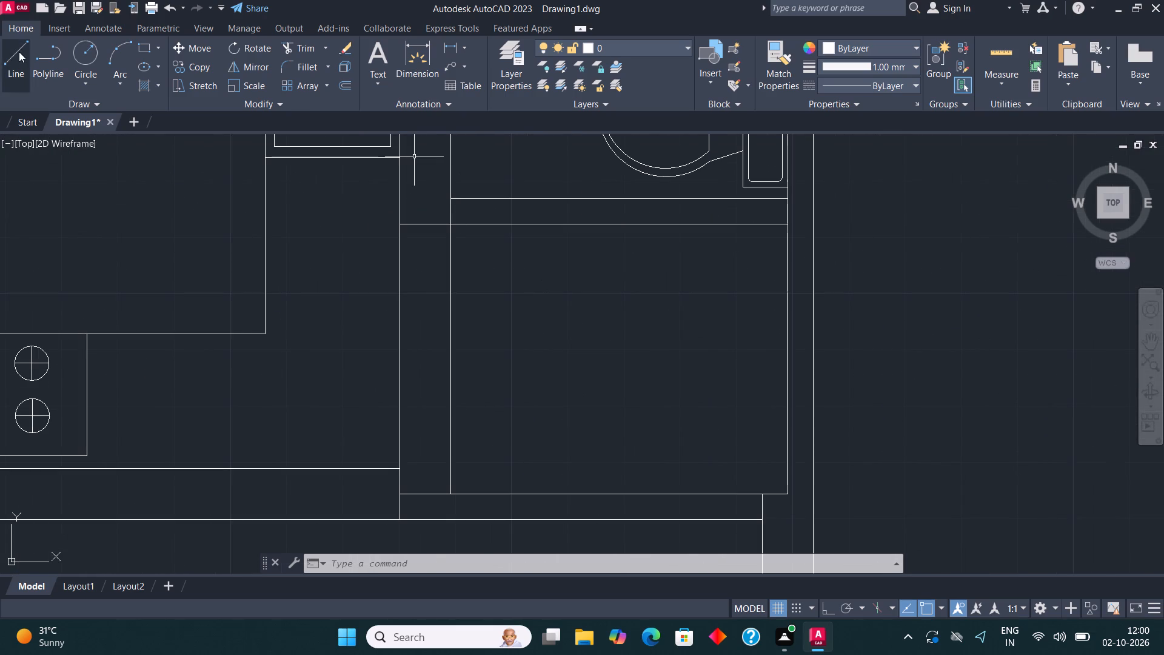
left_click(19, 52)
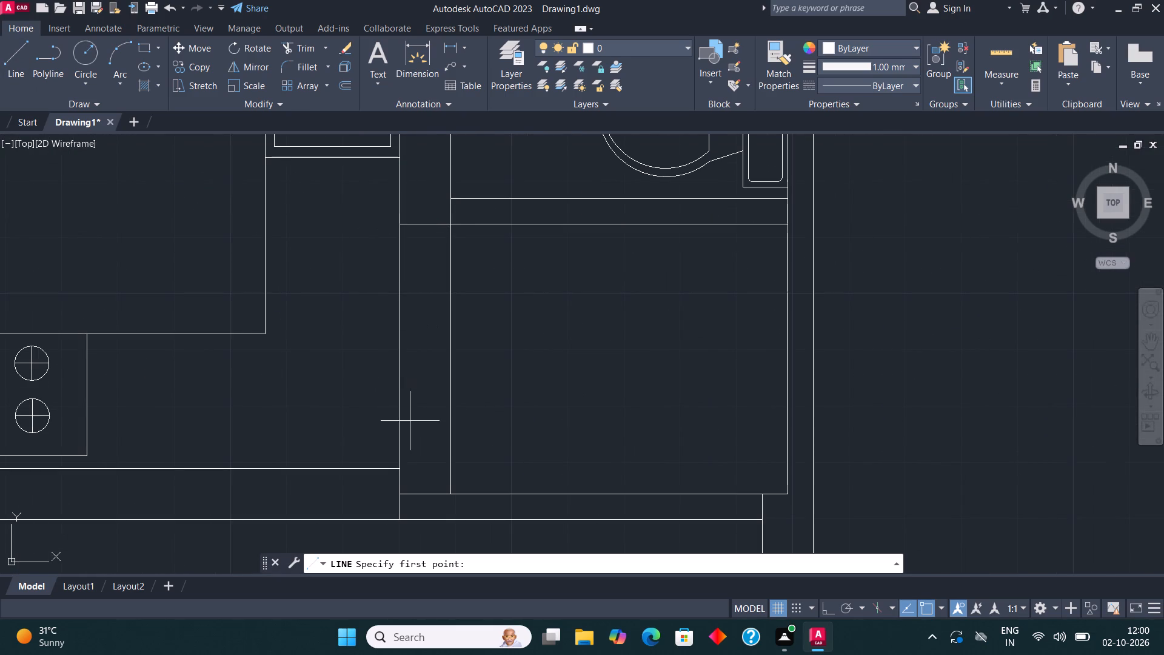
left_click(401, 498)
left_click(450, 496)
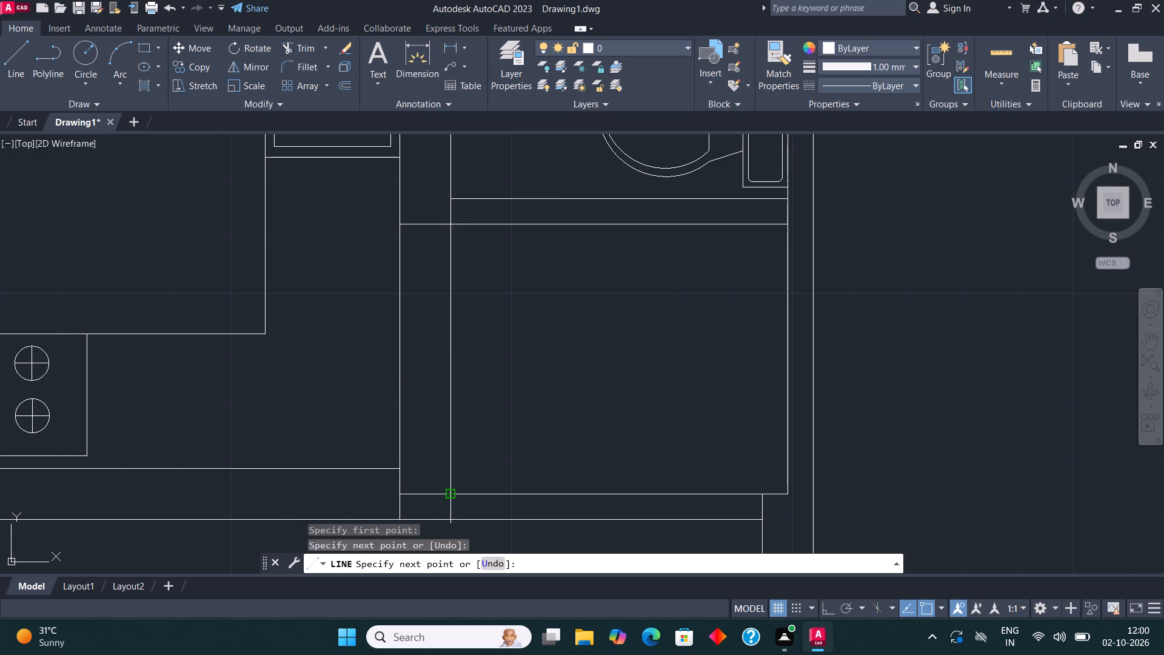
left_click(12, 43)
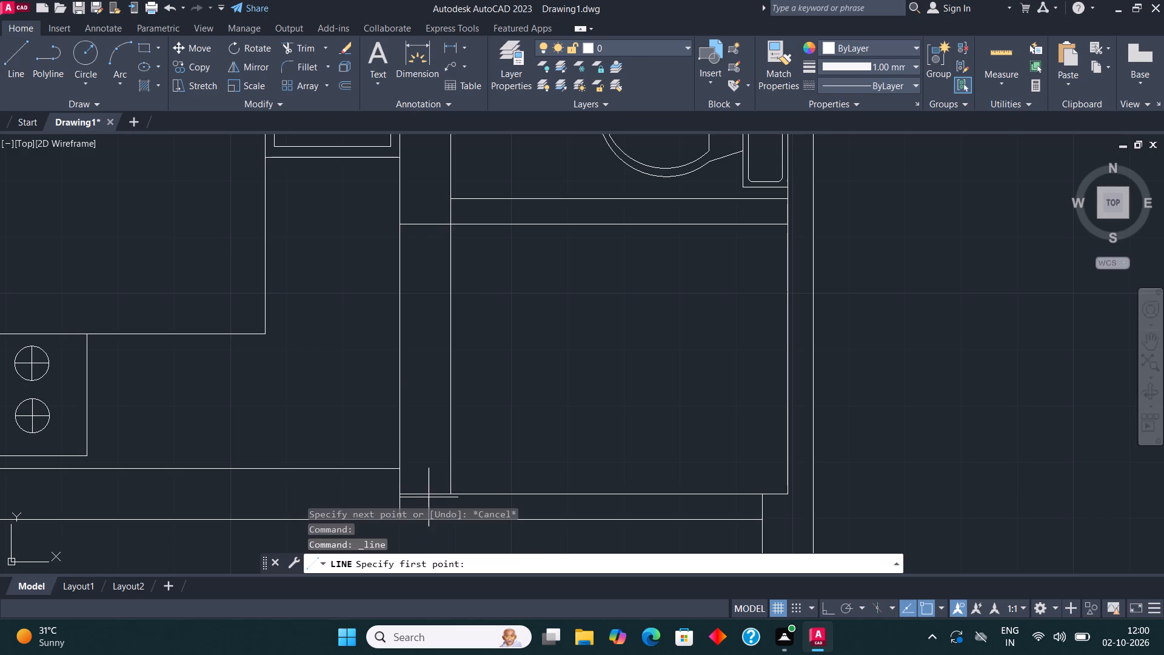
left_click(423, 493)
left_click(426, 227)
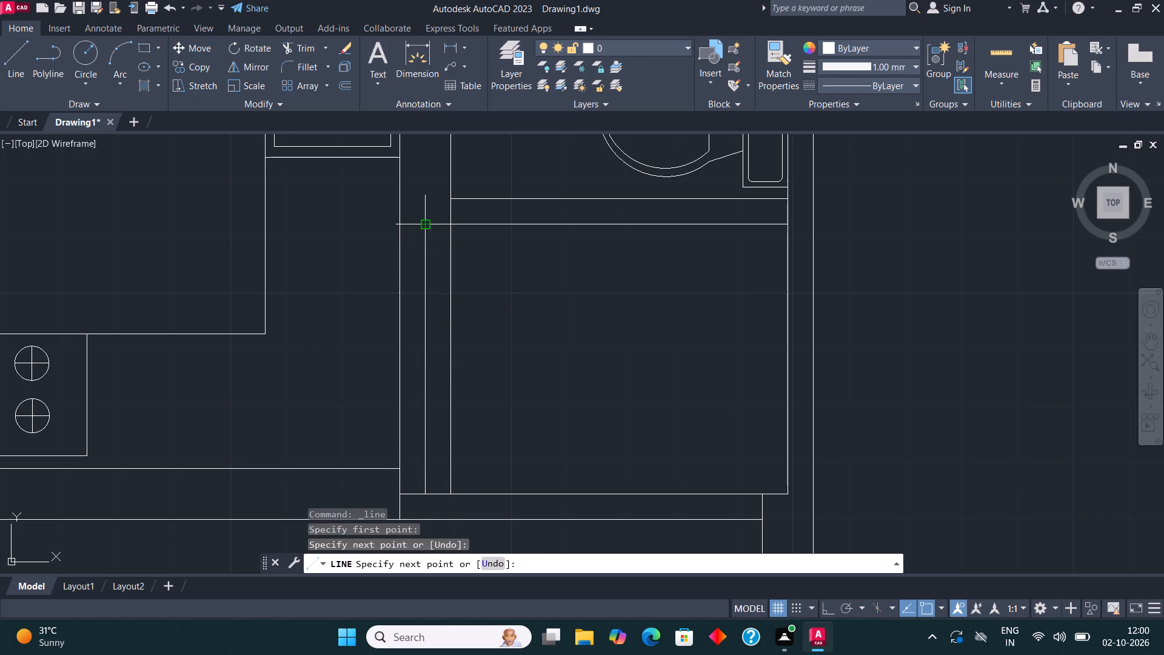
key("Escape")
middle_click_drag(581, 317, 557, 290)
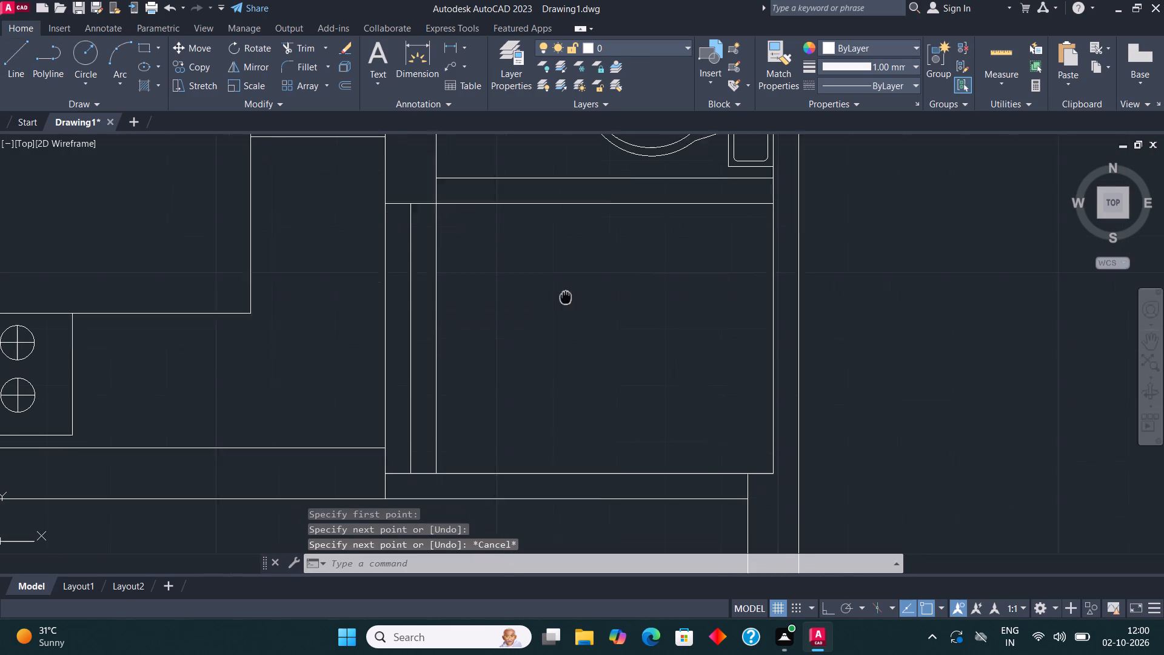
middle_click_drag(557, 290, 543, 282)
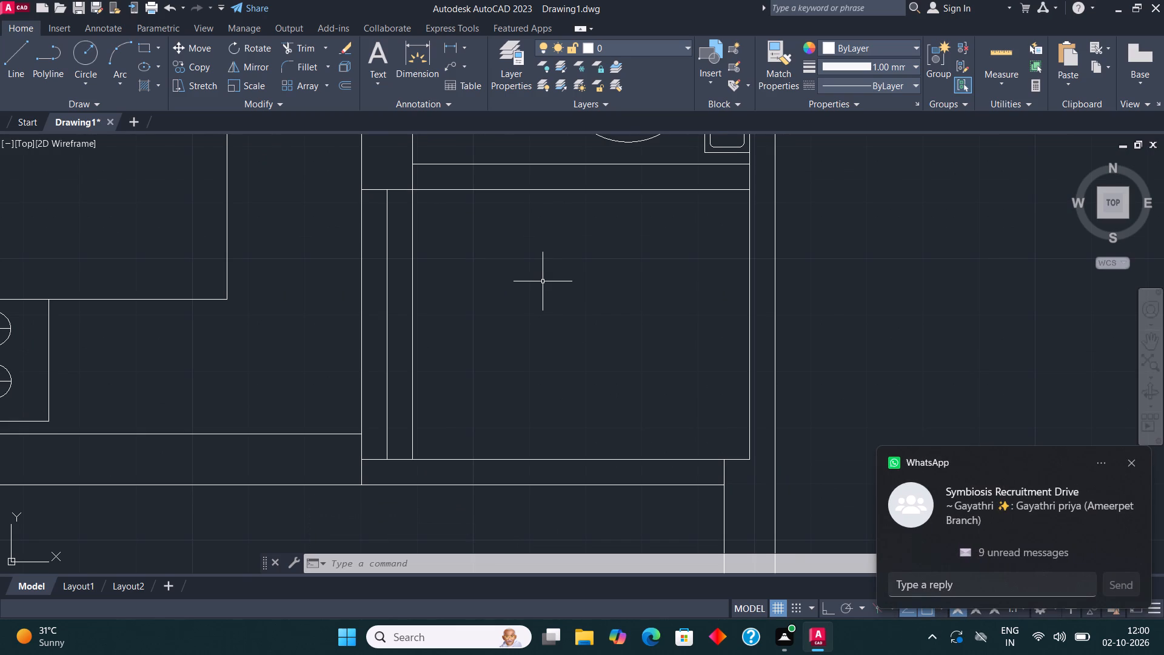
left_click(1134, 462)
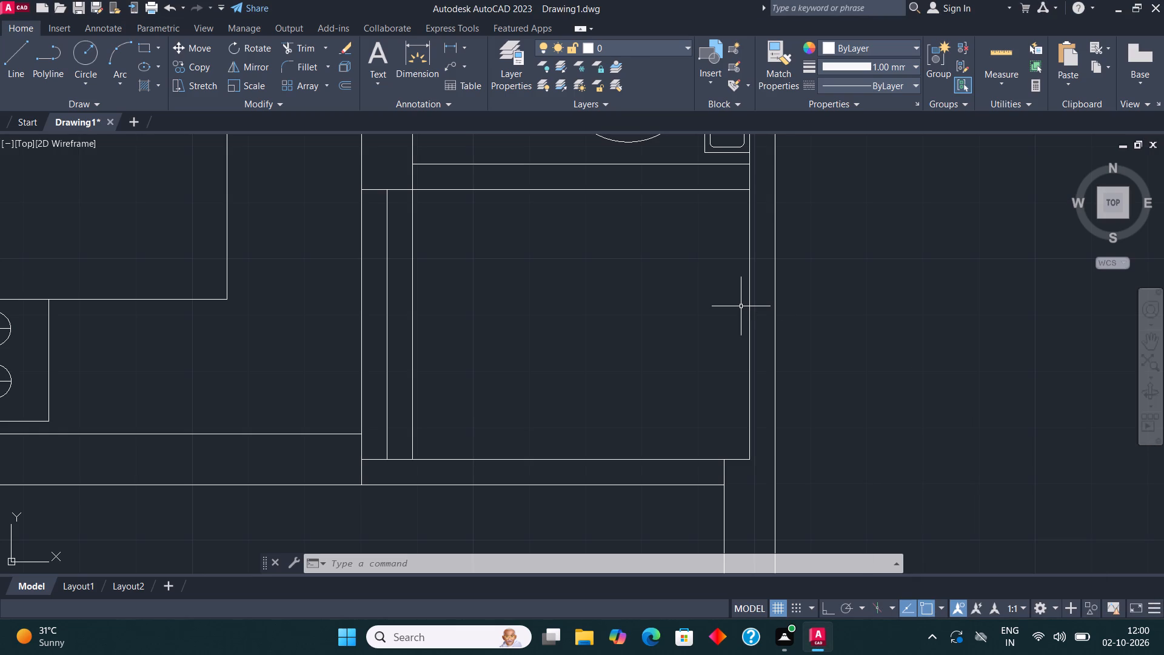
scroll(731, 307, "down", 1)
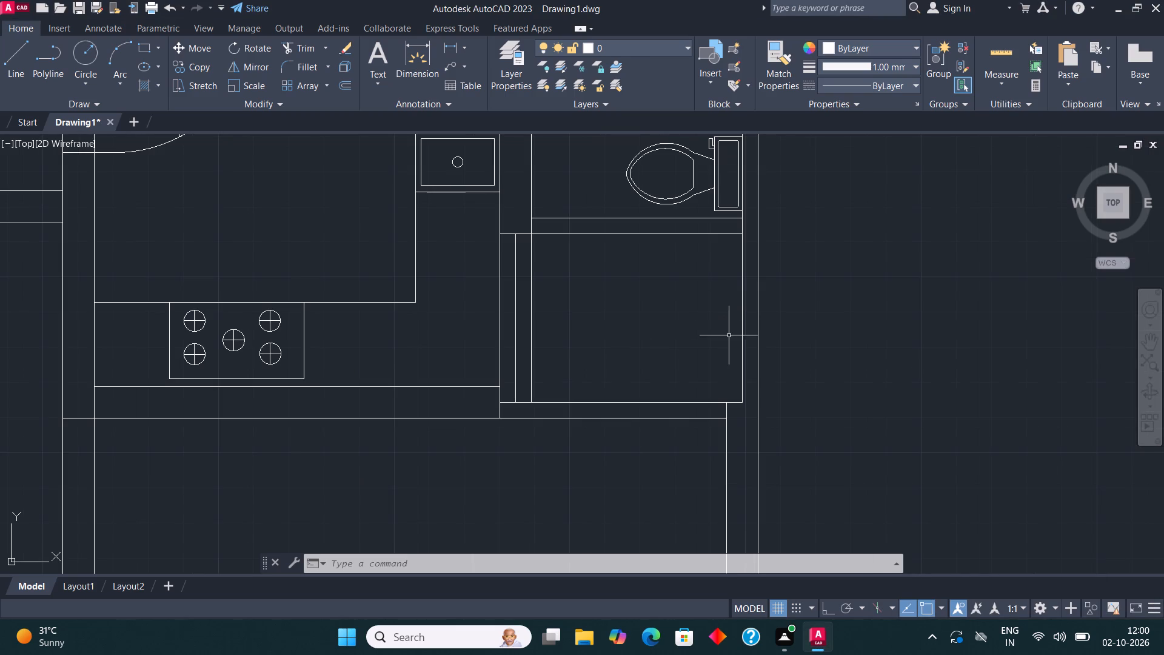
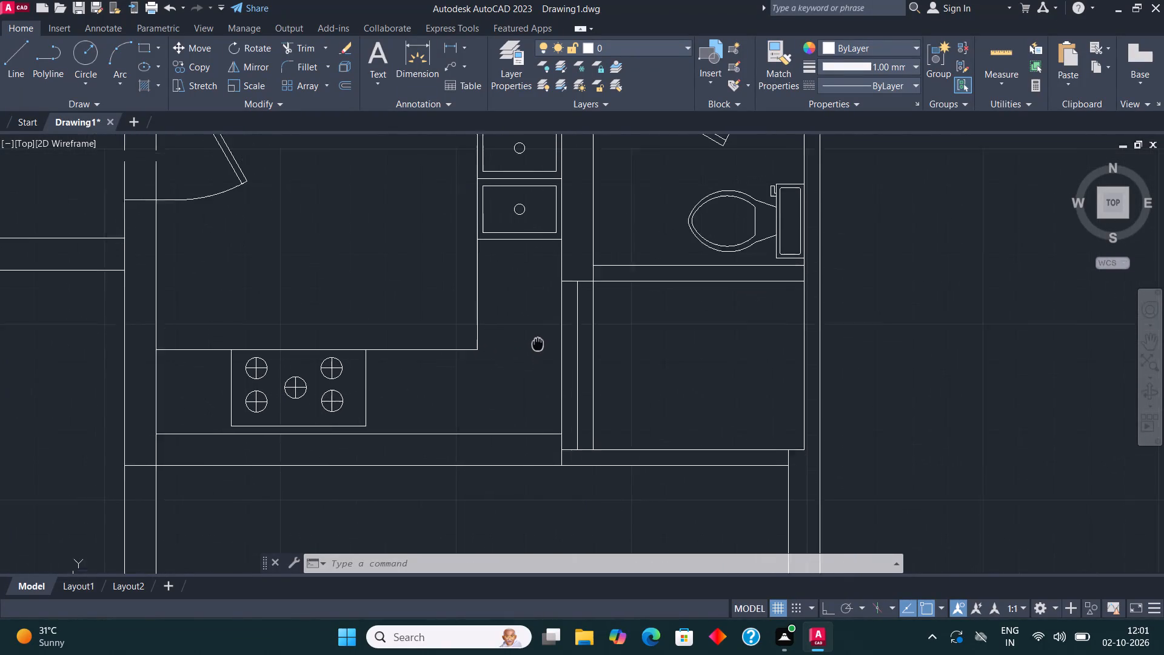
Hatch the small rectangular area directly below the toilet room beside the kitchen with the ANSI38 pattern.
scroll(624, 383, "up", 1)
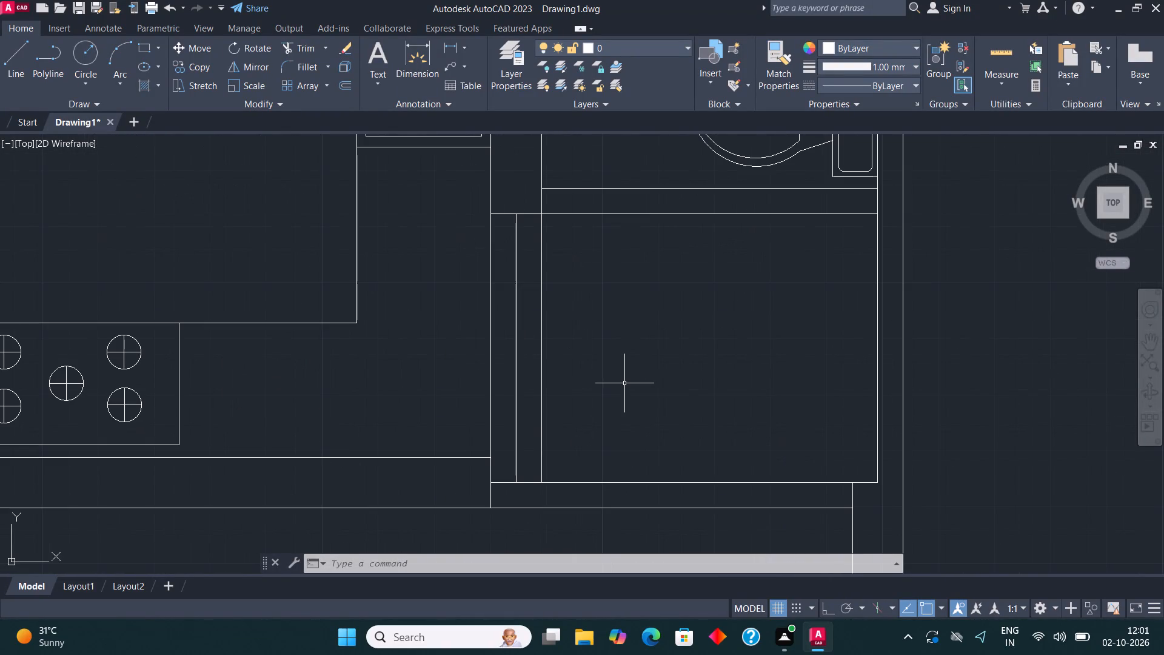
key("h")
key("Return")
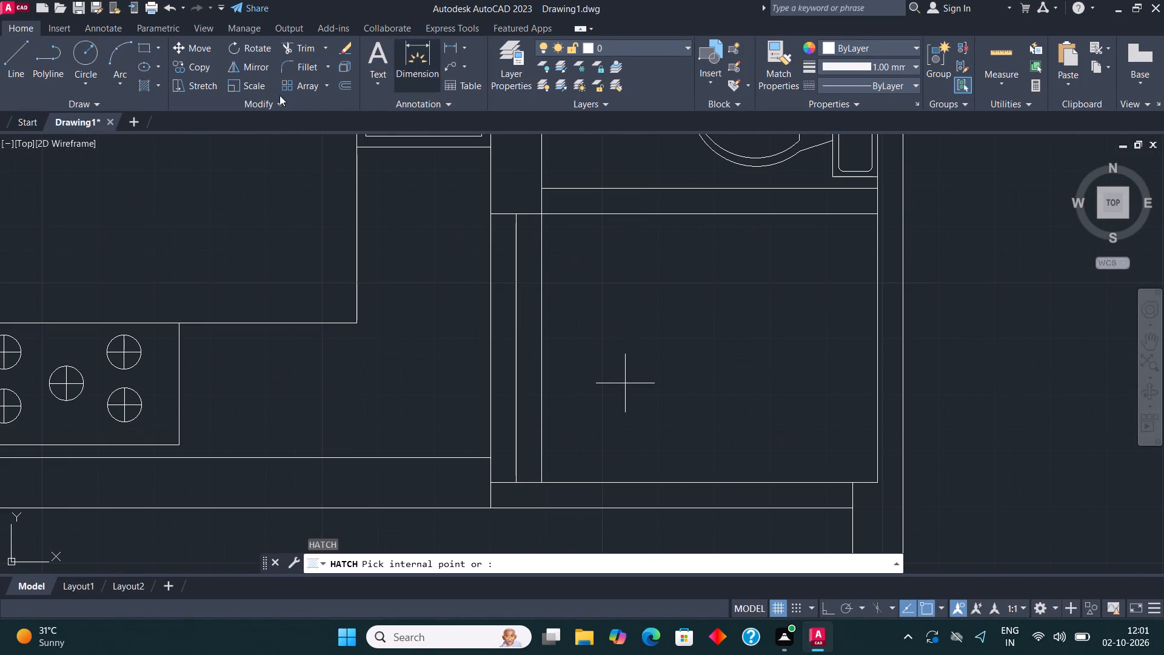
left_click(201, 65)
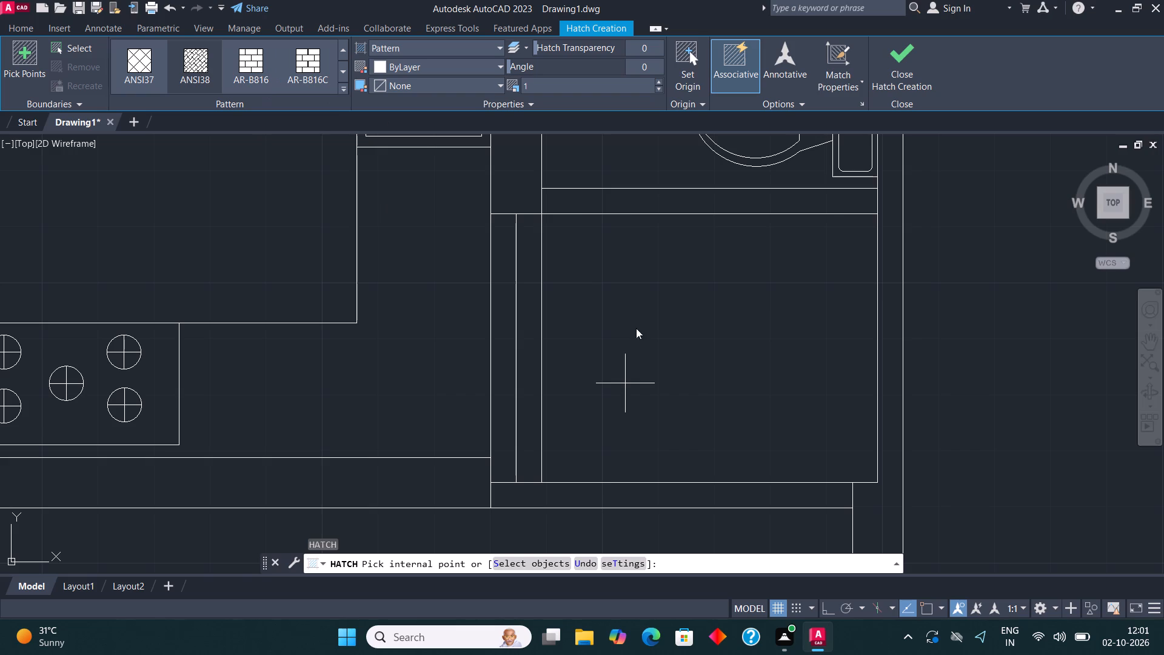
left_click(744, 325)
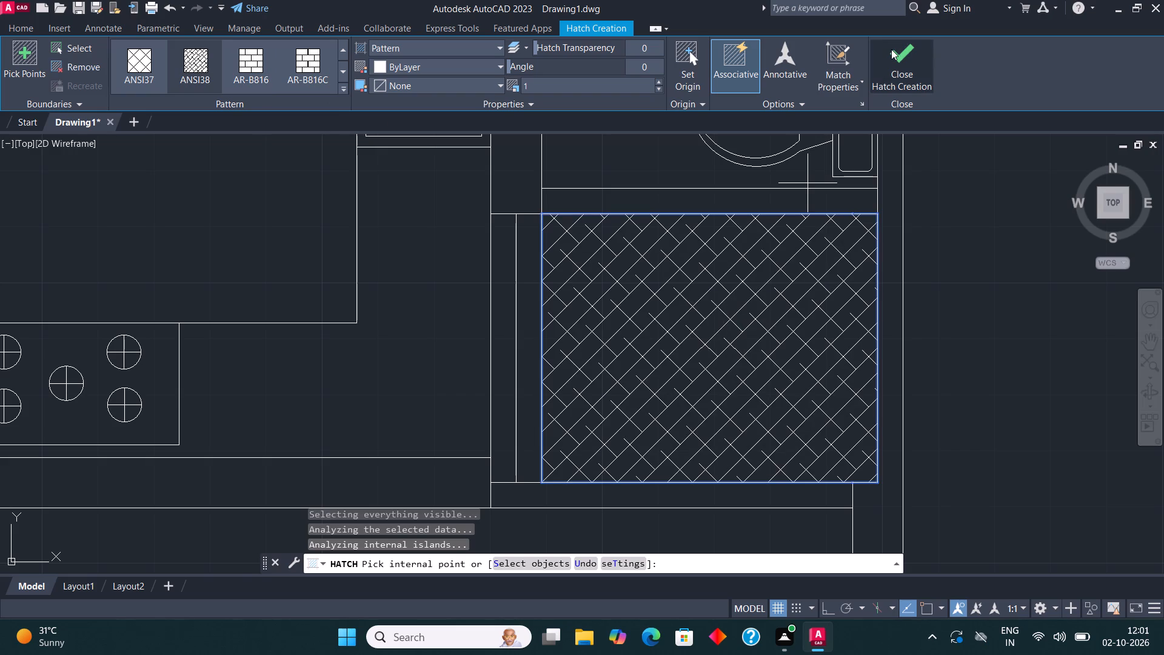
Add the same ANSI38 hatch to the long strip along the plan's bottom edge, beside the small corner room, and finish the hatch.
scroll(768, 269, "down", 7)
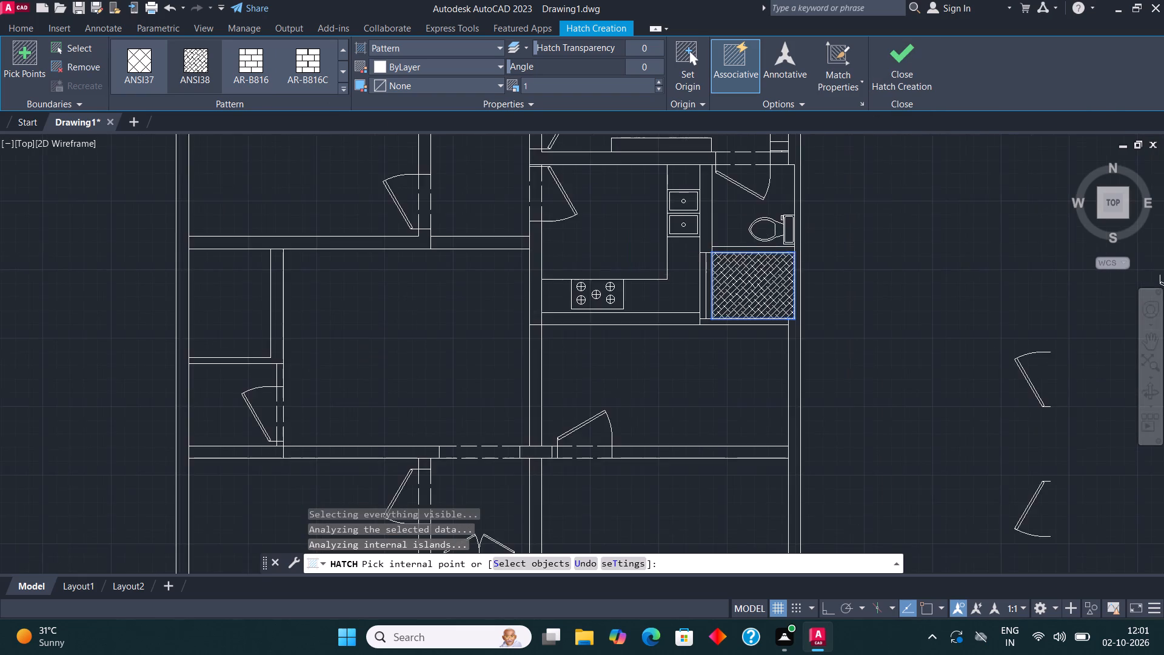
scroll(746, 266, "down", 1)
scroll(738, 437, "up", 2)
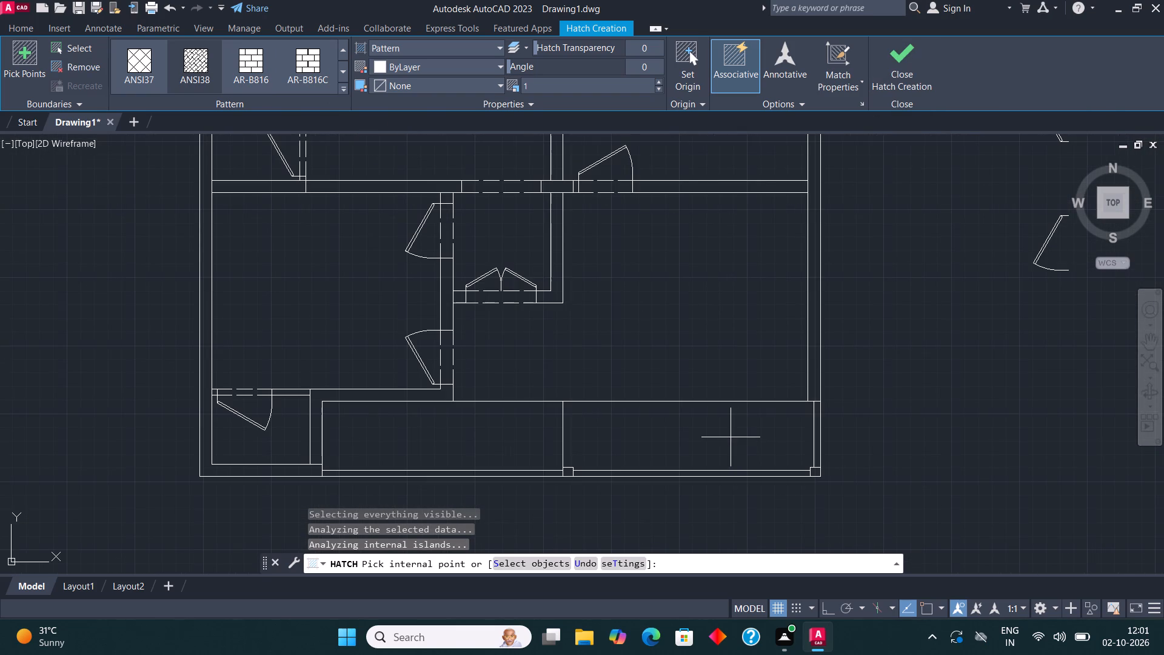
left_click(366, 448)
left_click(900, 56)
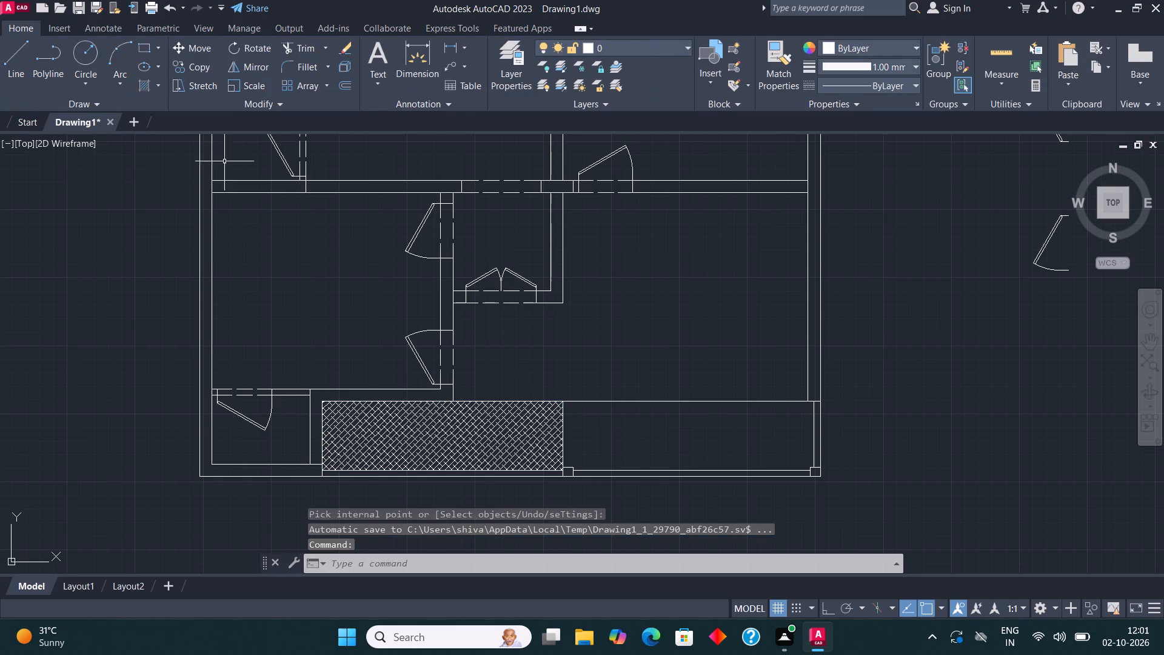
Hatch the remaining strip at the plan's bottom-right corner with the AR-HBONE pattern at scale 1.1.
key("h")
key("Return")
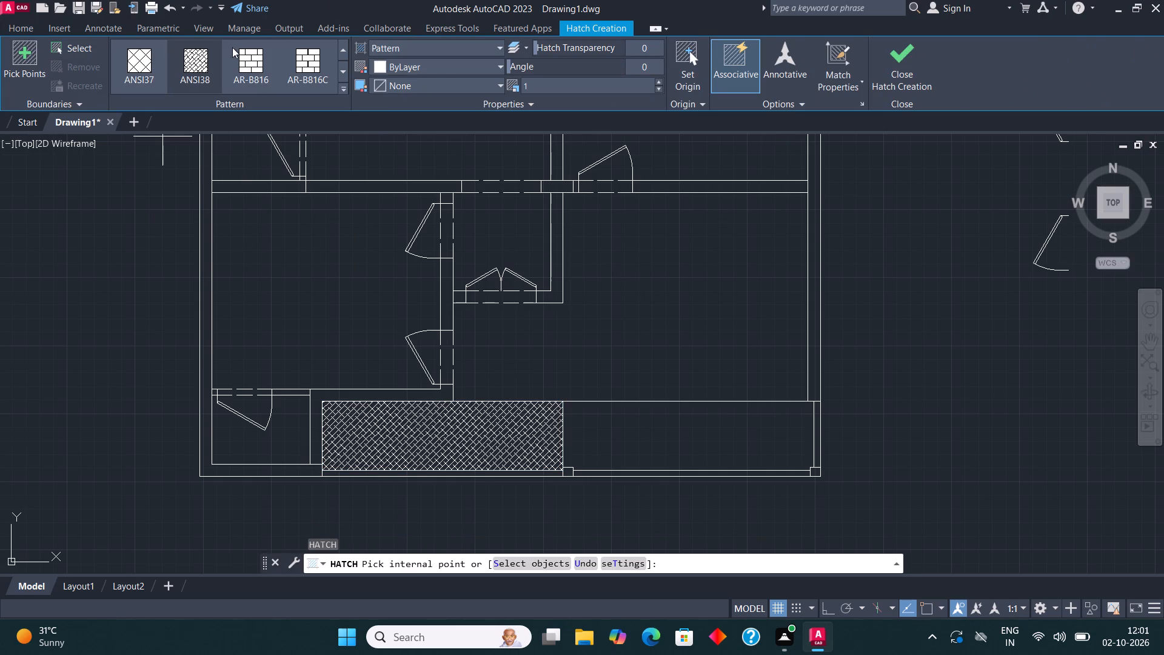
left_click(343, 47)
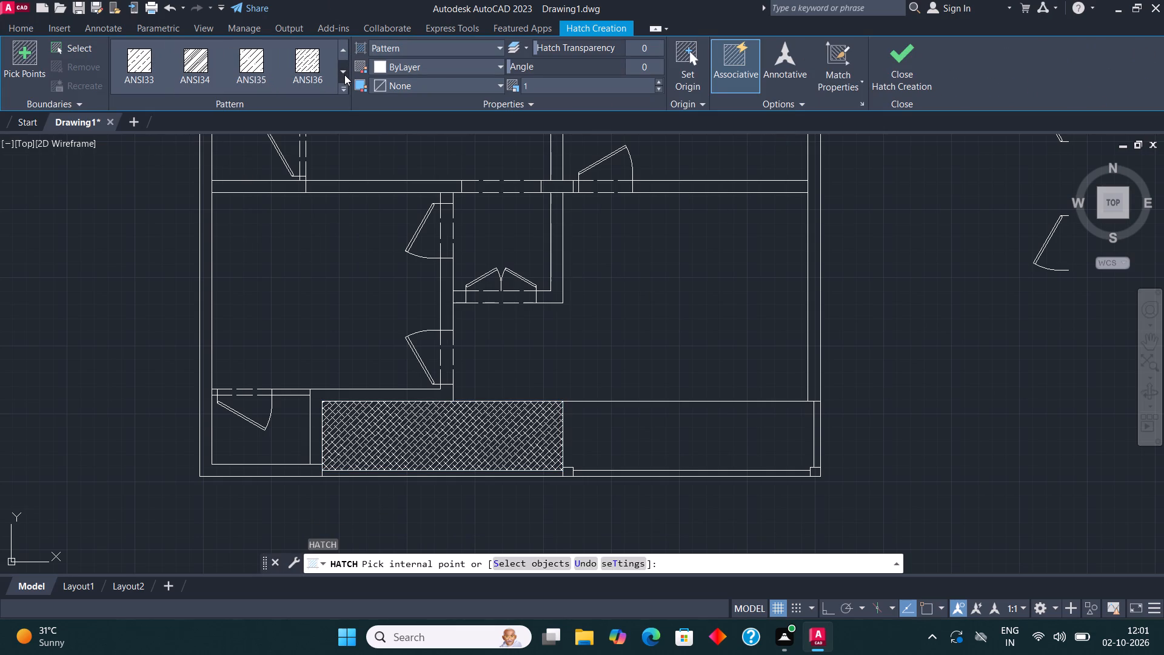
double_click(340, 69)
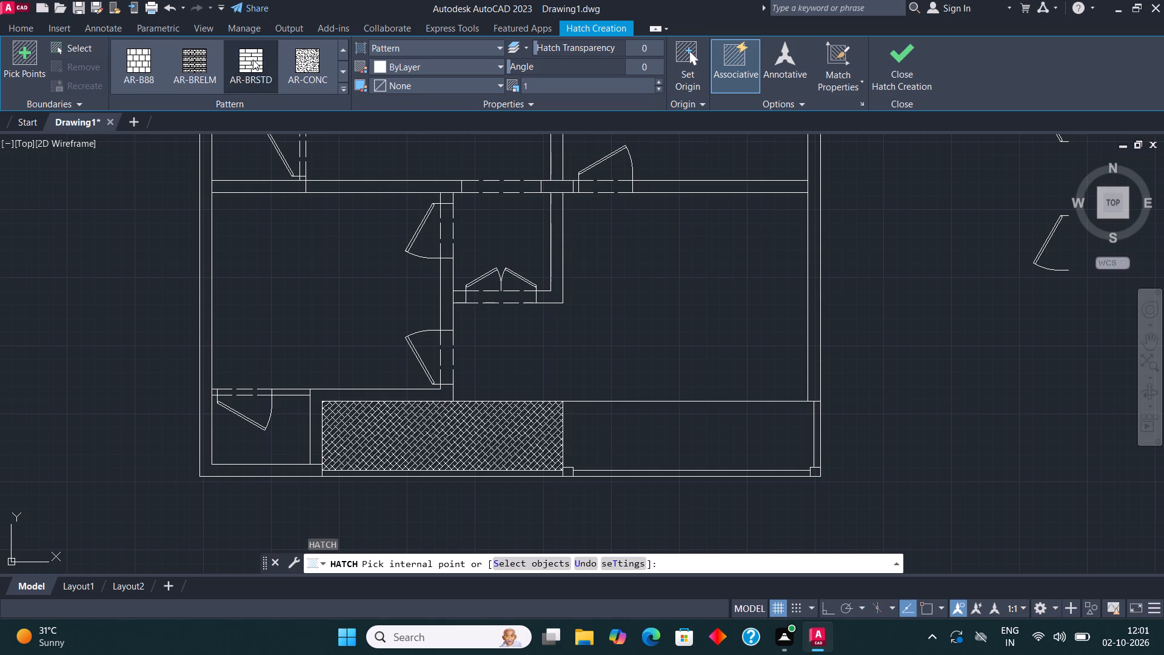
left_click(344, 65)
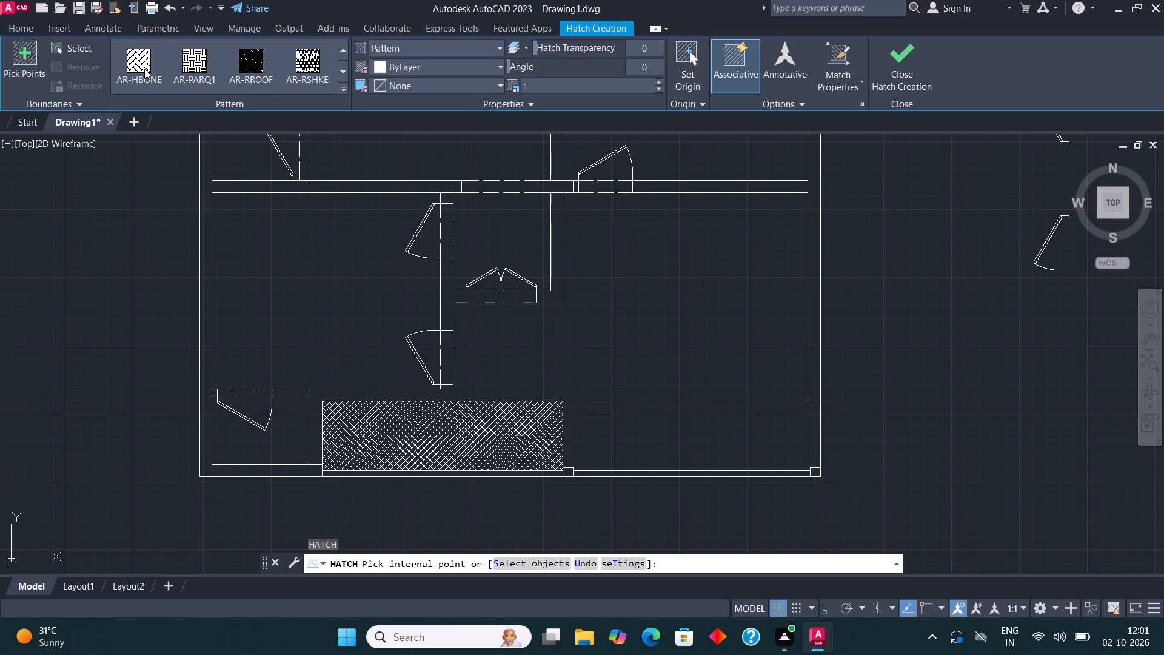
left_click(136, 63)
left_click(624, 424)
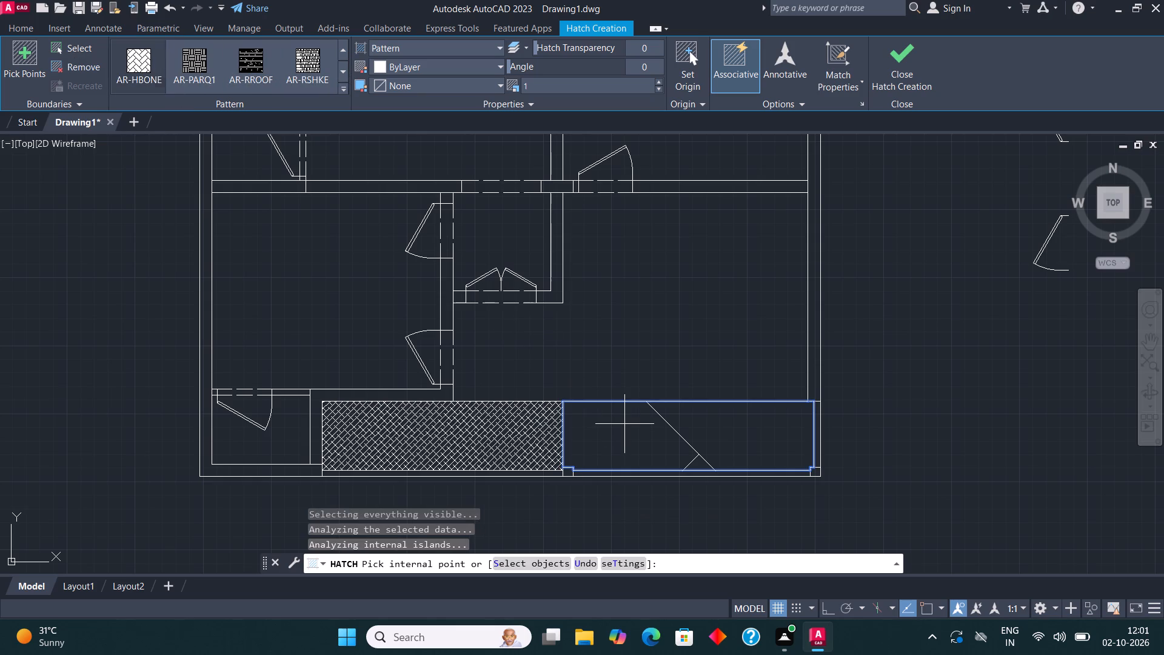
left_click(658, 81)
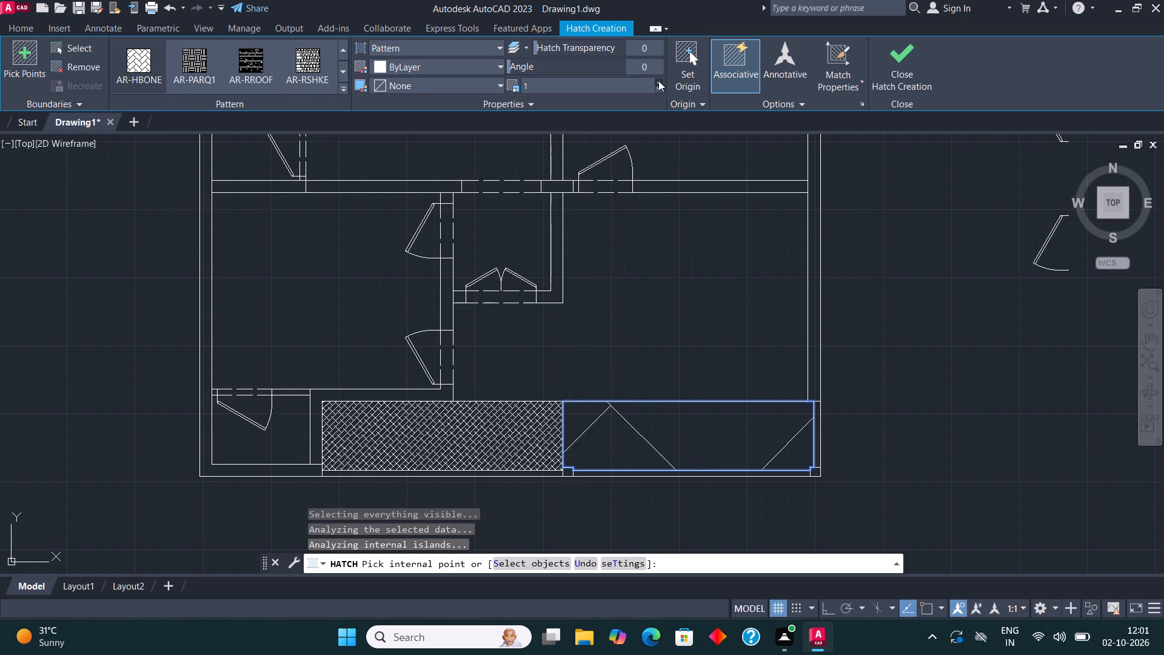
left_click(658, 81)
triple_click(658, 81)
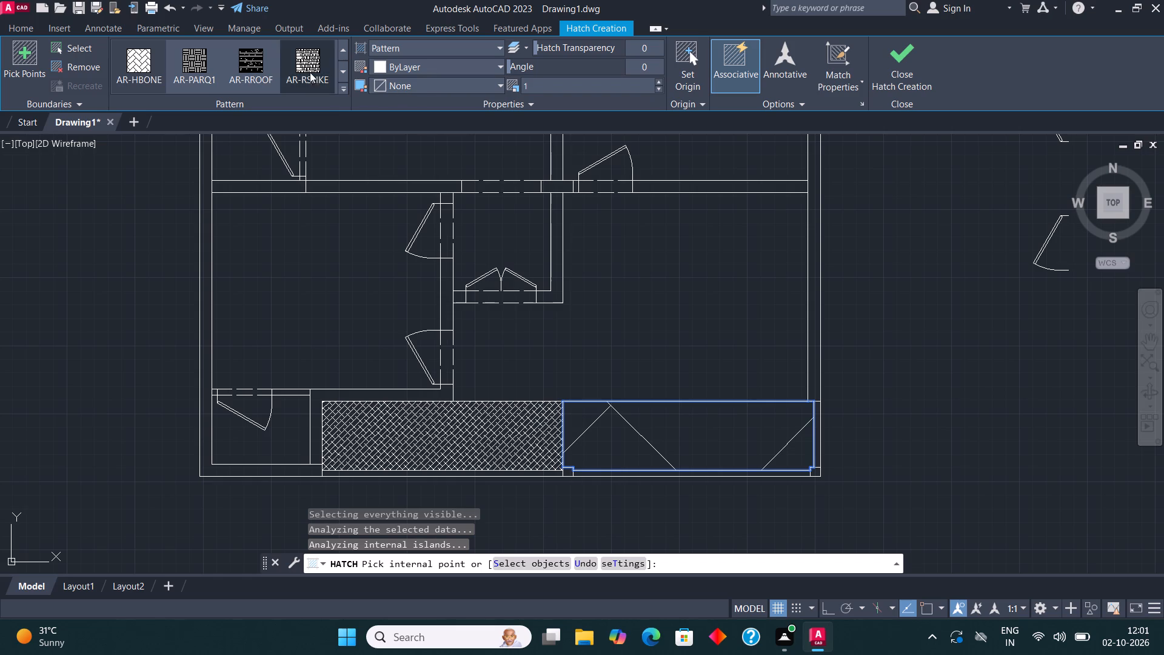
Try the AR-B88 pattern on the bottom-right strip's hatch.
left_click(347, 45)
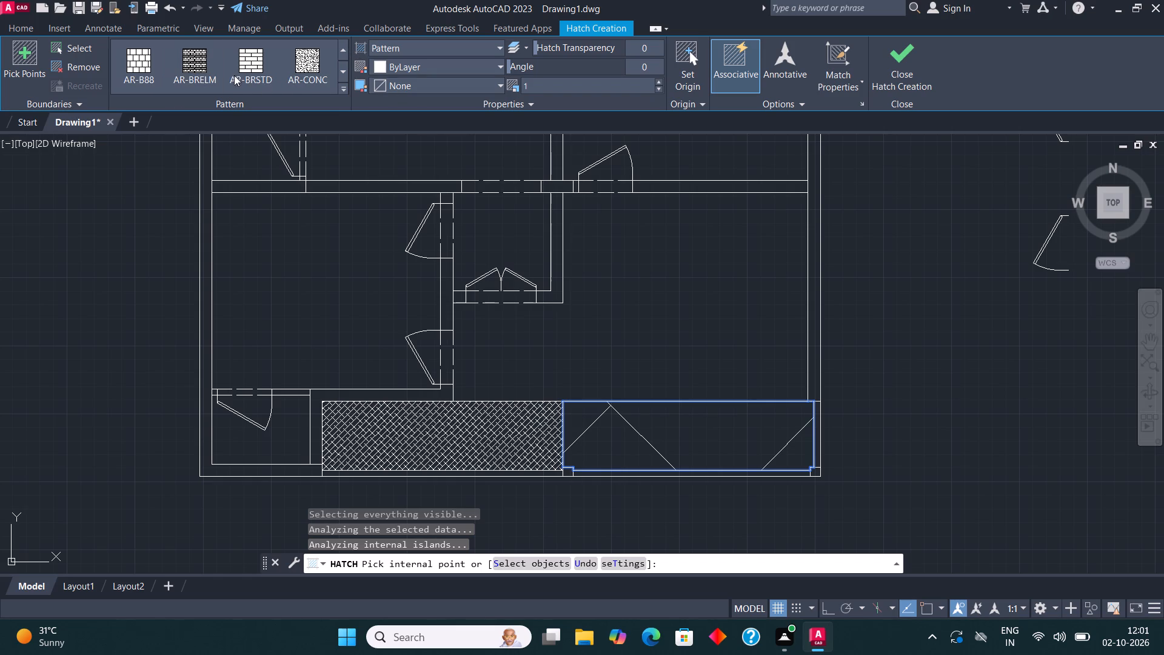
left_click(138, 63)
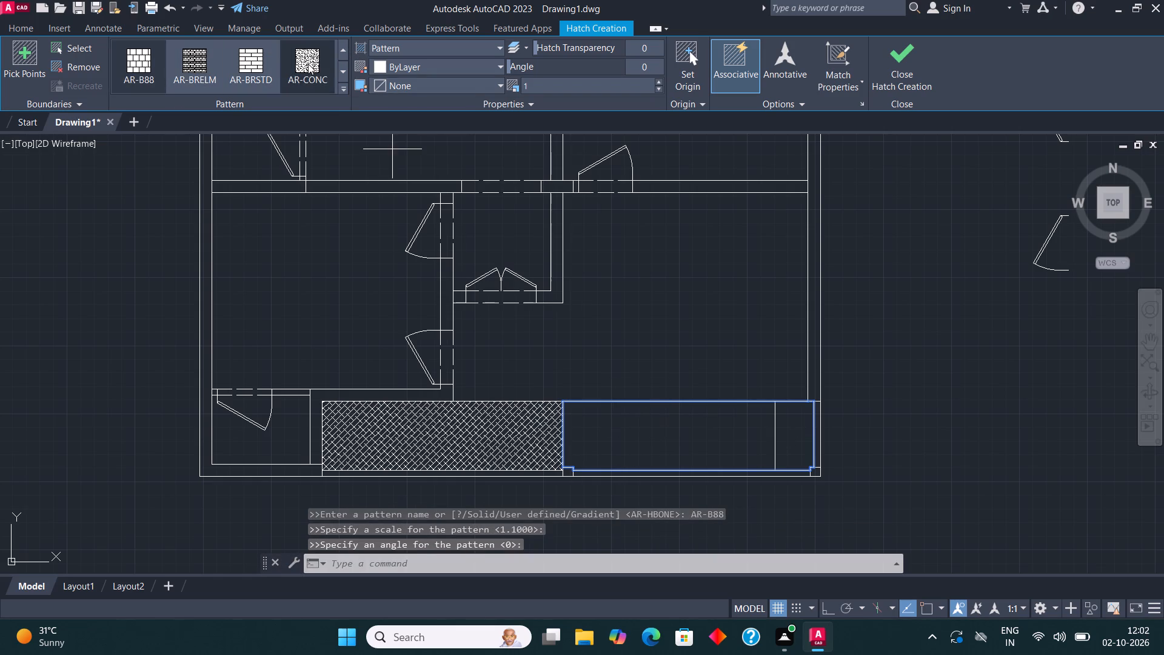
Change the bottom-right strip's hatch pattern to NET and finish the hatch.
left_click(341, 73)
left_click(340, 72)
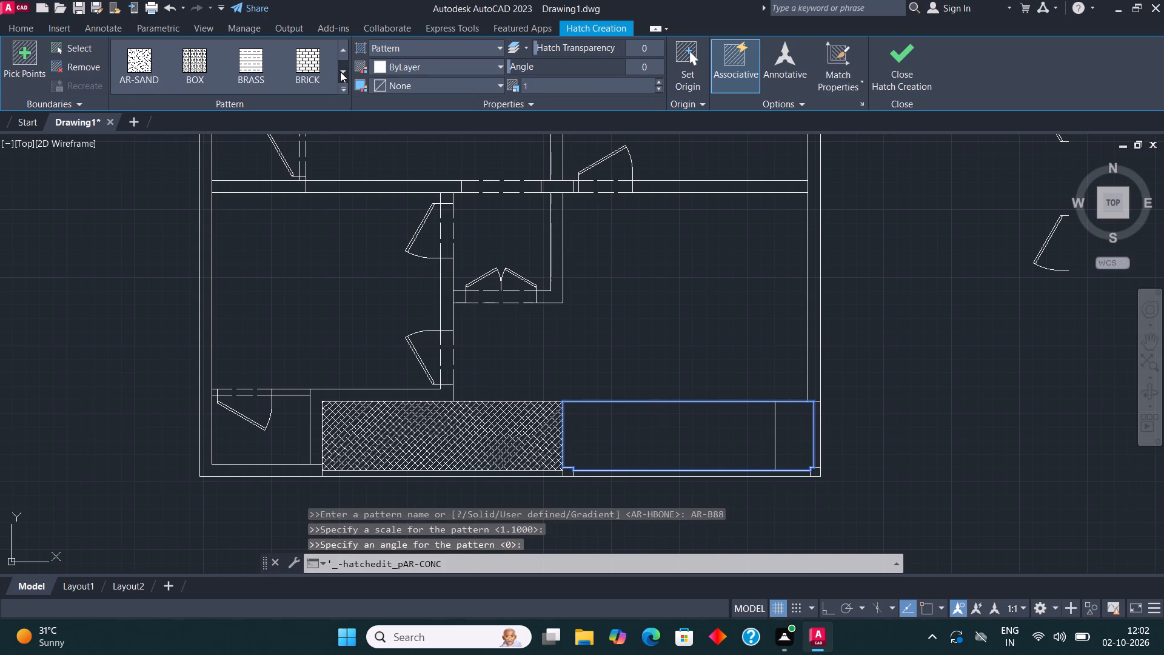
left_click(340, 72)
left_click(340, 72)
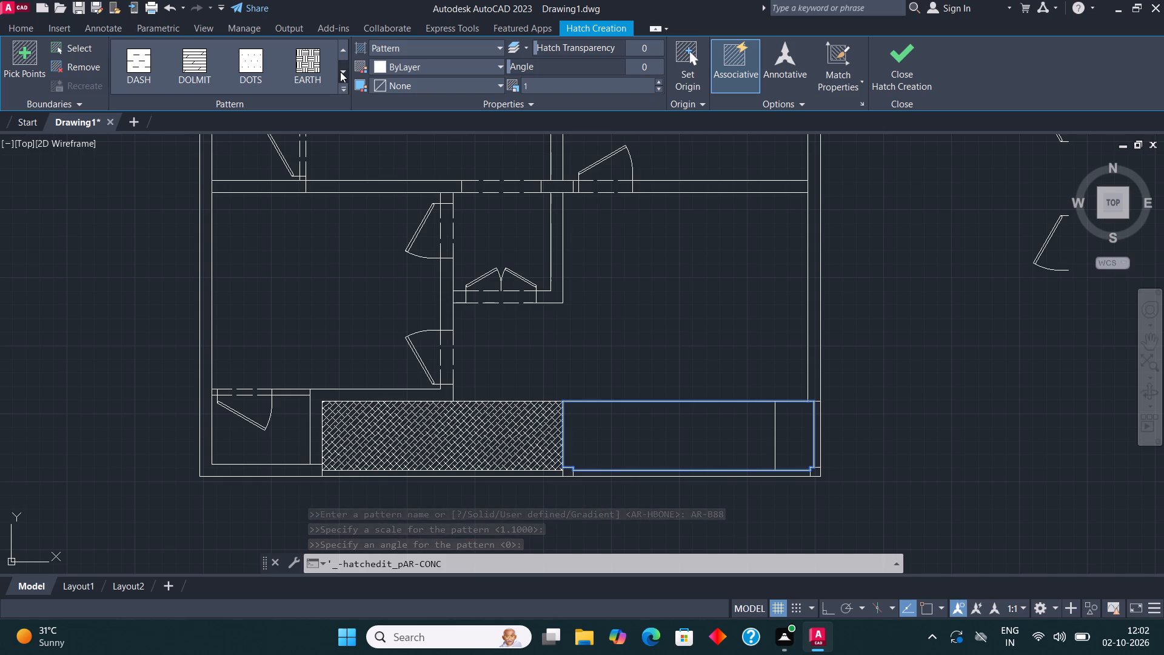
left_click(340, 72)
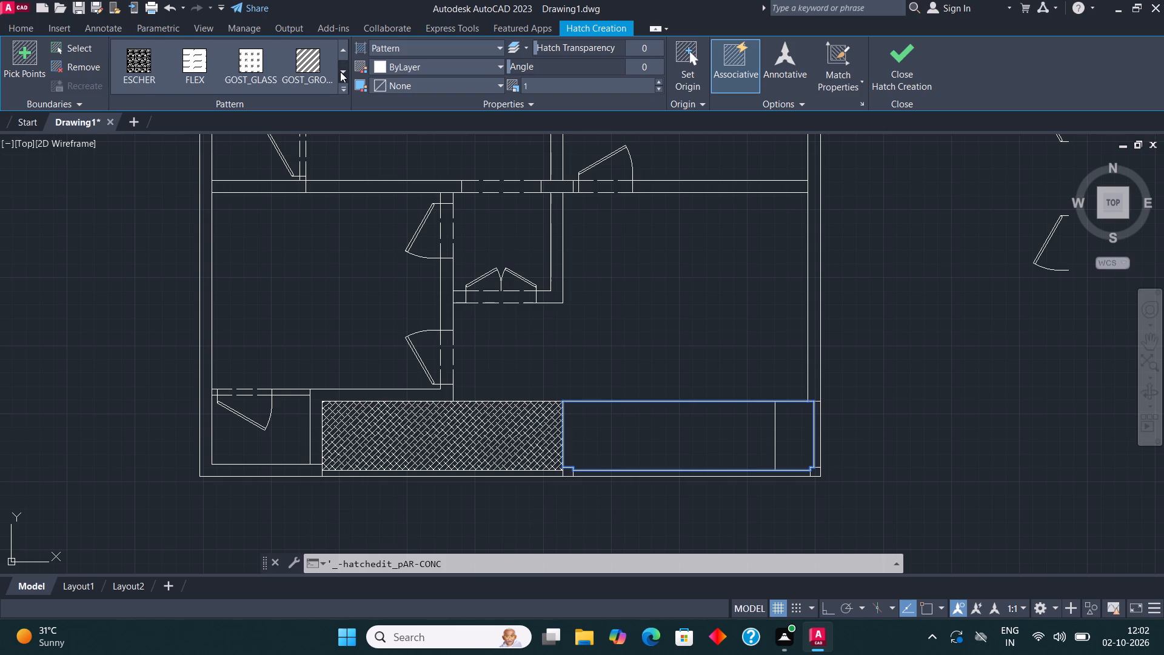
left_click(340, 72)
left_click(340, 72)
double_click(340, 72)
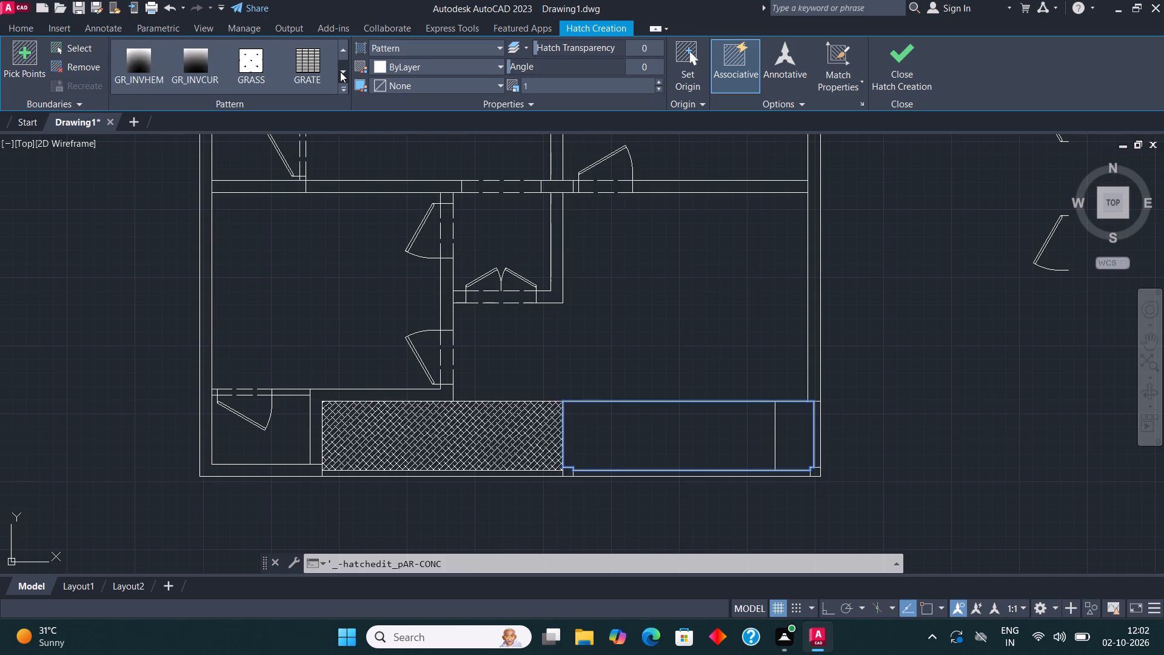
left_click(340, 72)
left_click(340, 72)
left_click(340, 72)
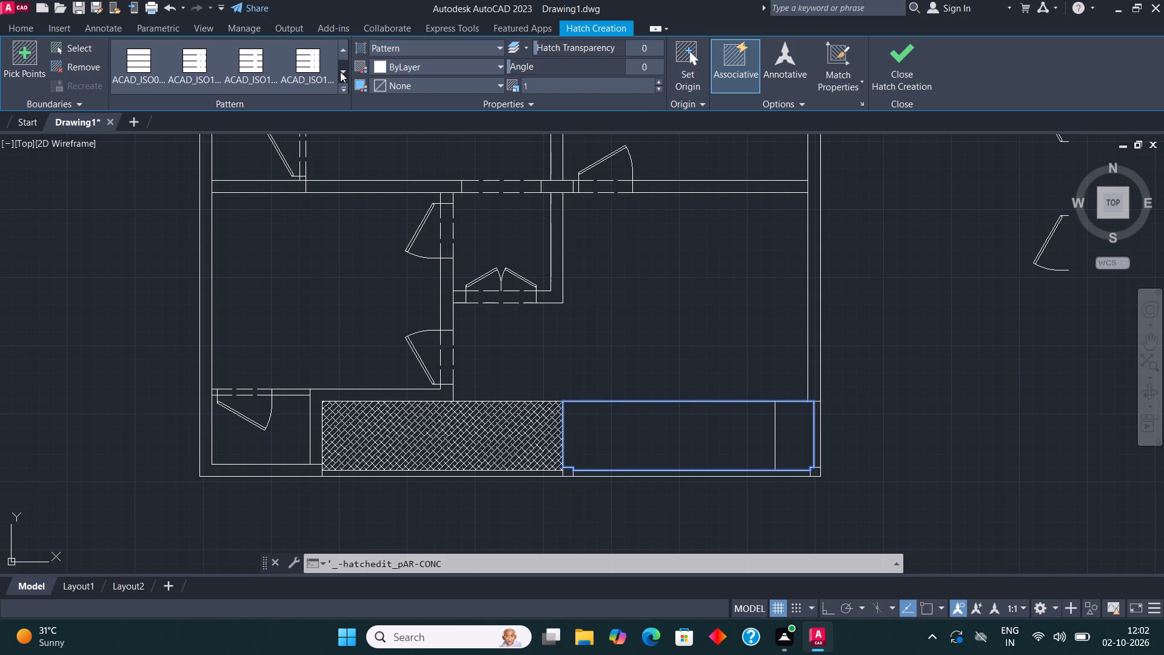
left_click(340, 72)
double_click(340, 72)
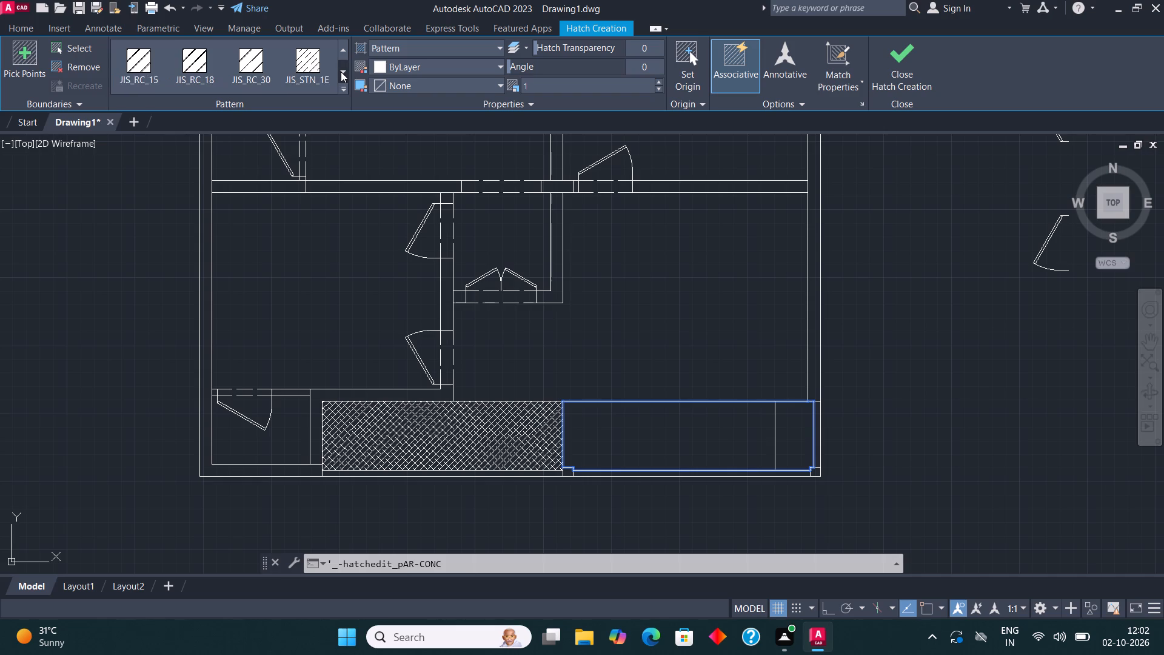
double_click(341, 72)
left_click(341, 51)
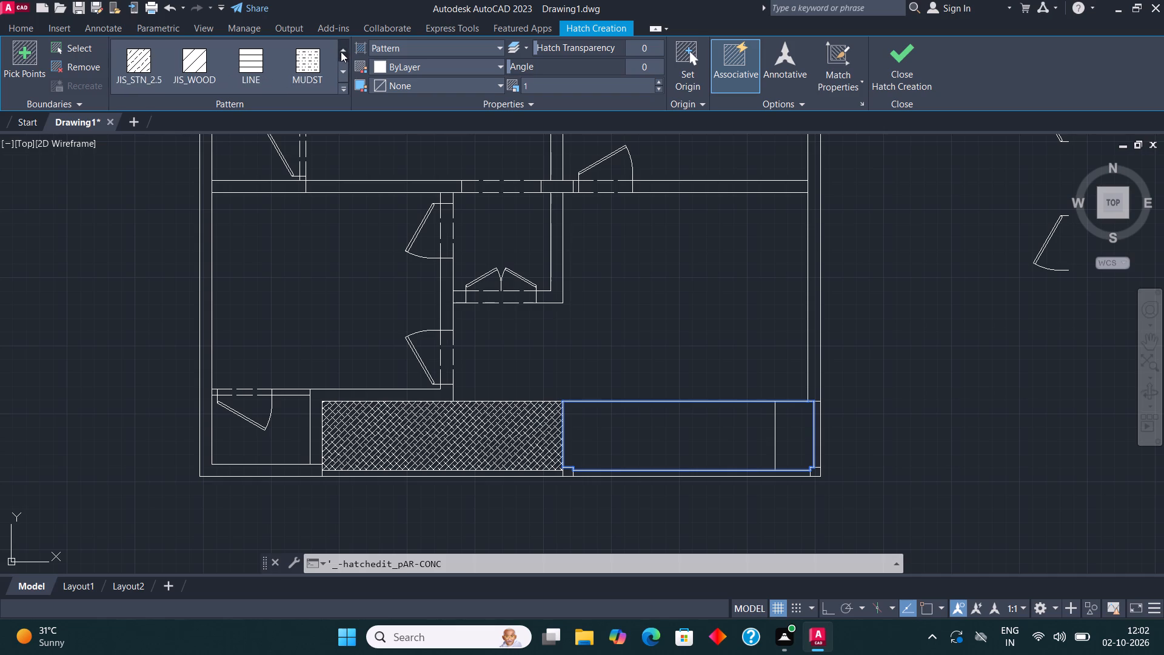
left_click(338, 66)
left_click(146, 55)
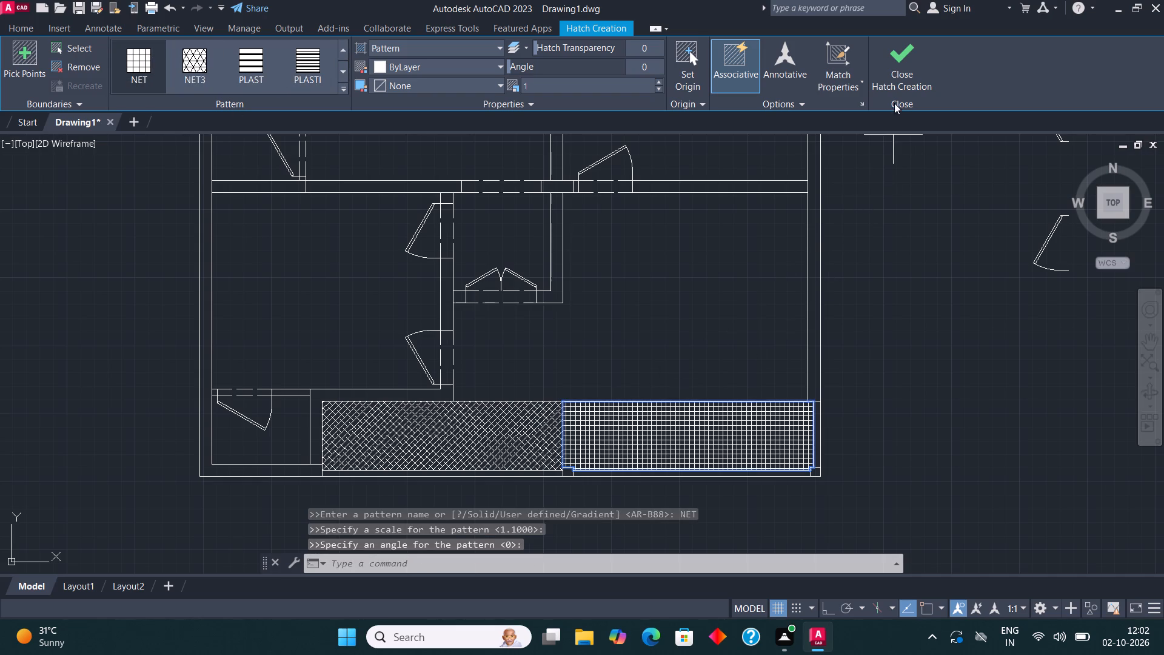
left_click(893, 67)
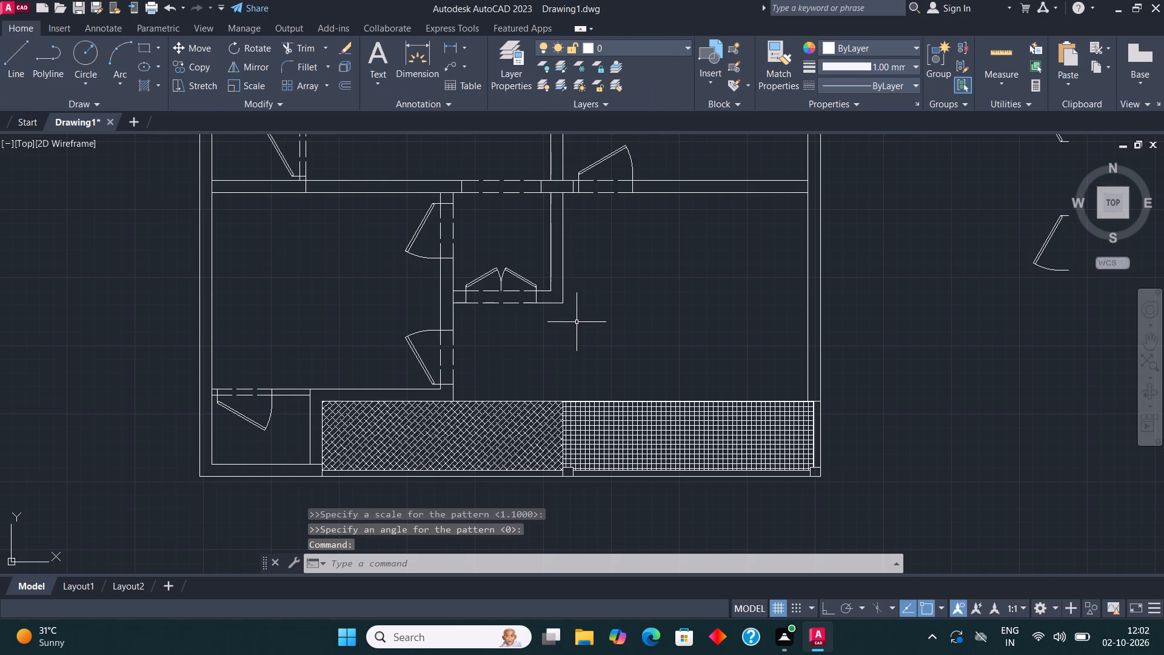
Switch the car block beside the plan to its Sports Car (Top) view.
scroll(578, 324, "down", 2)
middle_click_drag(612, 336, 625, 411)
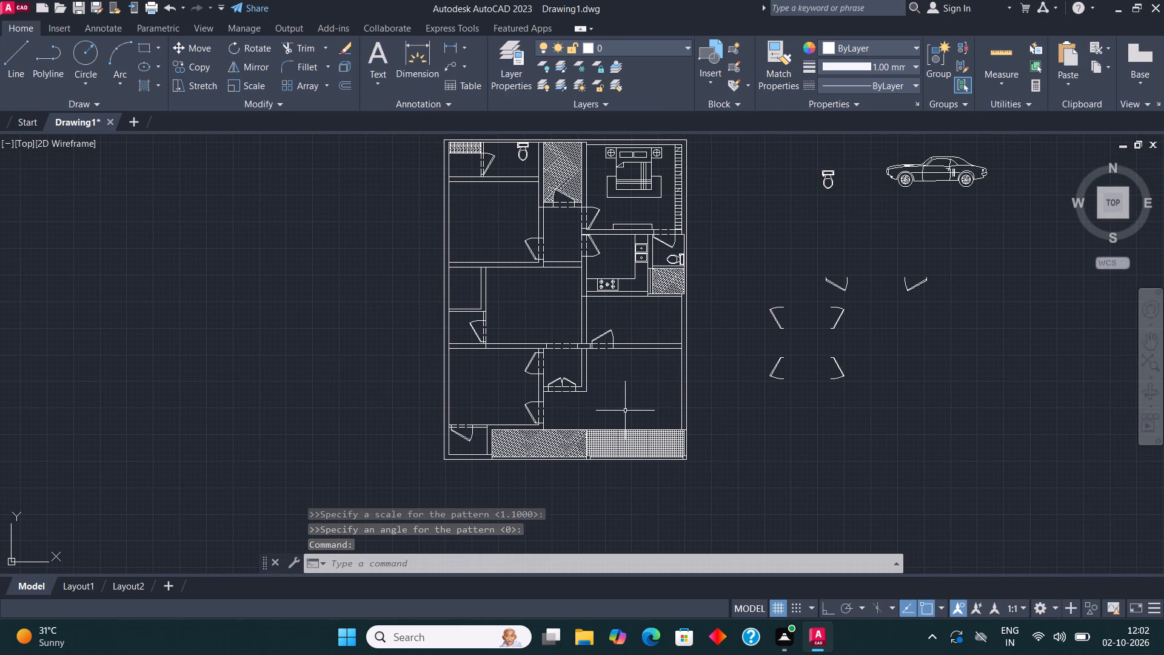
middle_click_drag(701, 429, 589, 463)
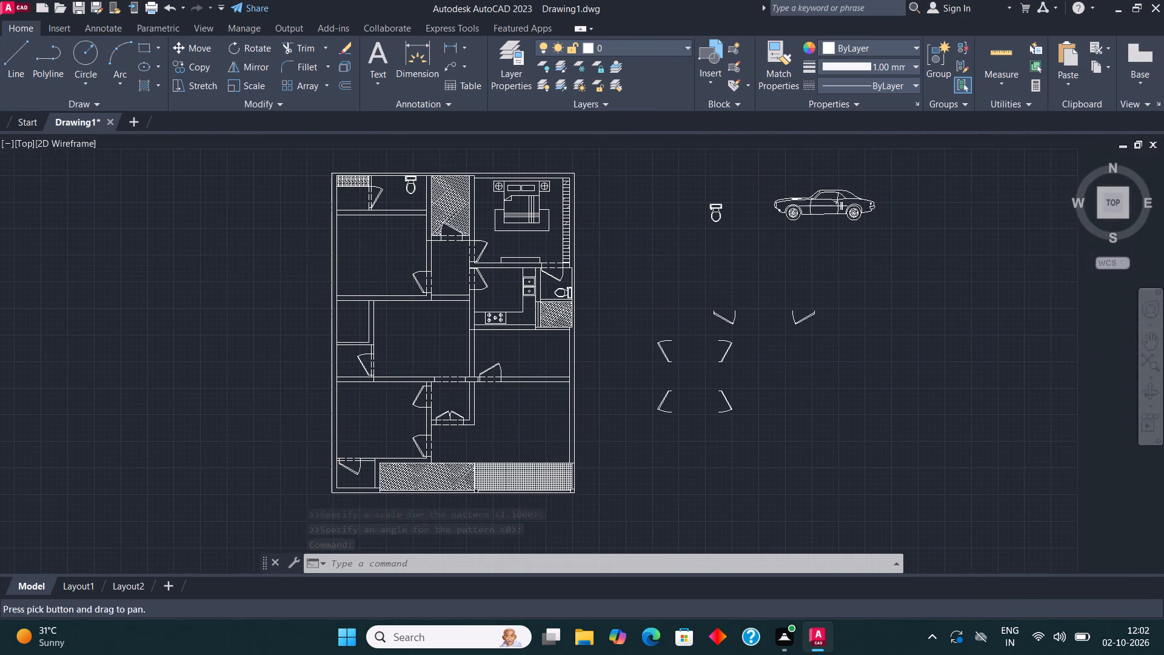
left_click(832, 204)
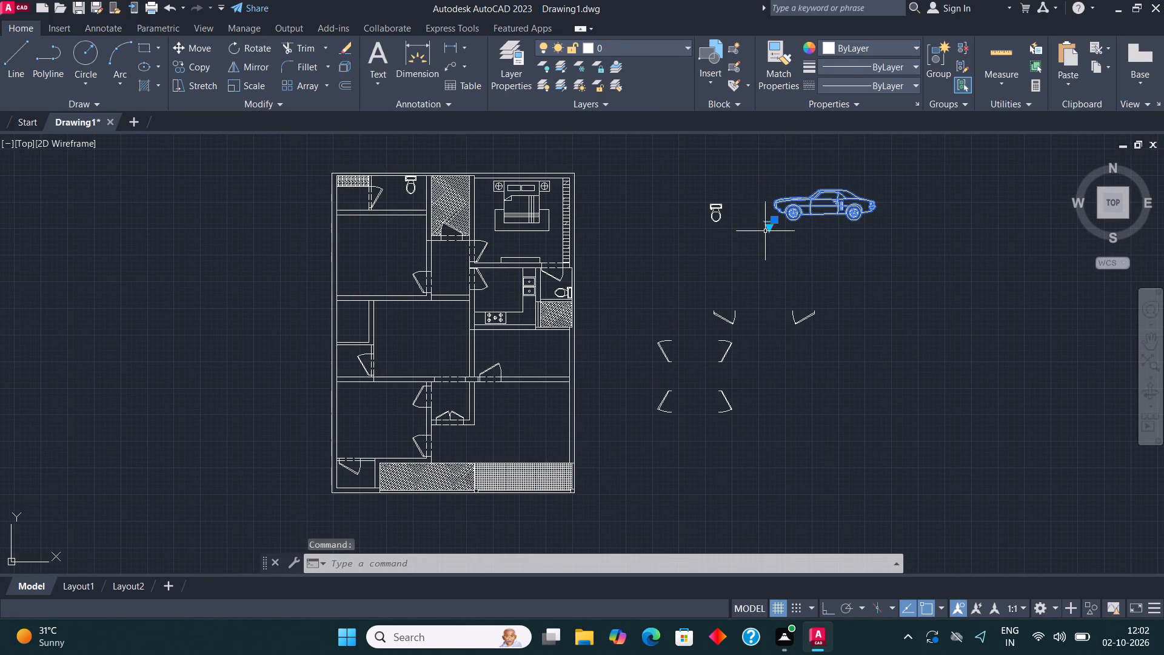
left_click(769, 230)
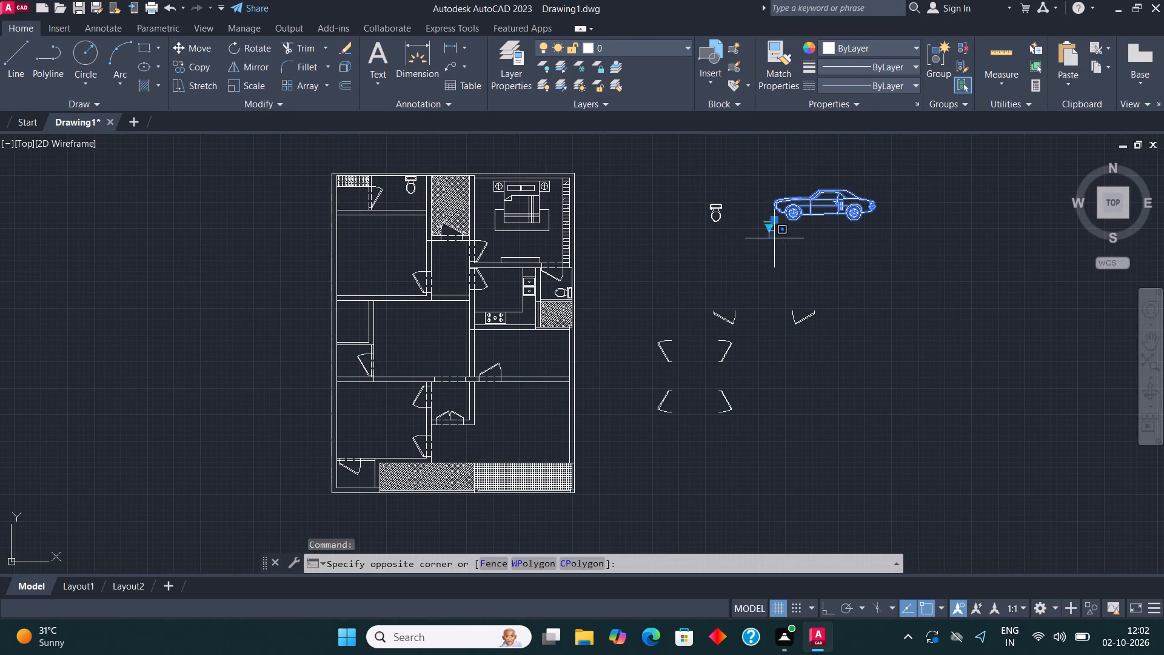
left_click(768, 231)
left_click(769, 226)
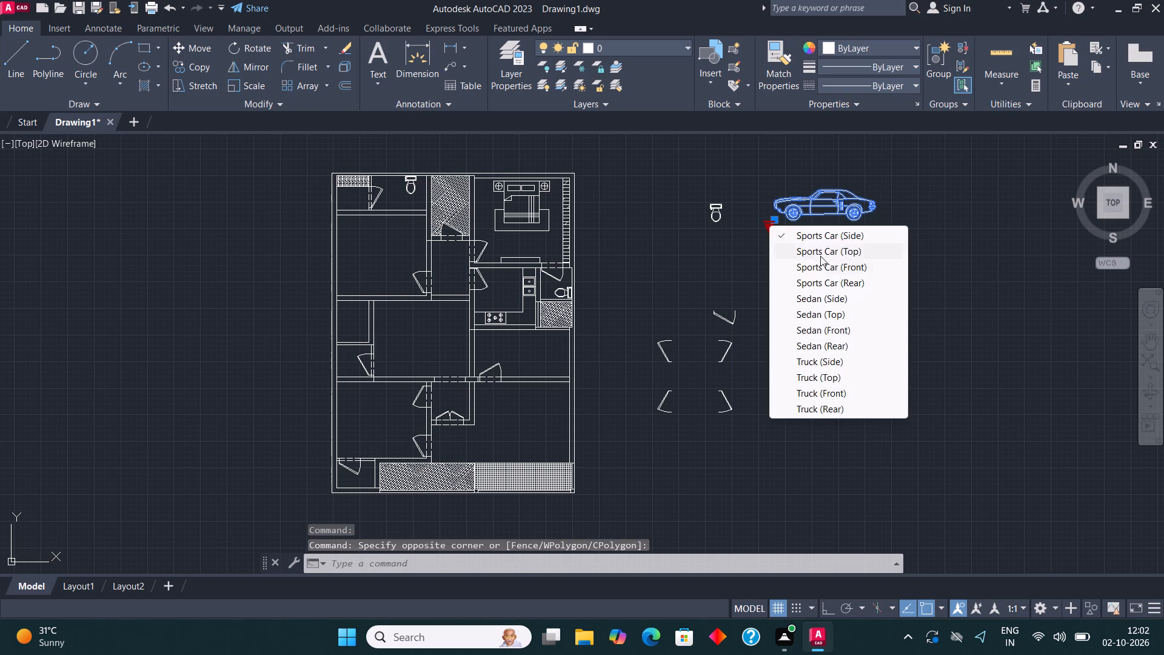
left_click(826, 249)
Rotate the top-view car 90 degrees clockwise with Ortho on, so its nose points toward the top of the plan.
middle_click_drag(923, 221, 796, 309)
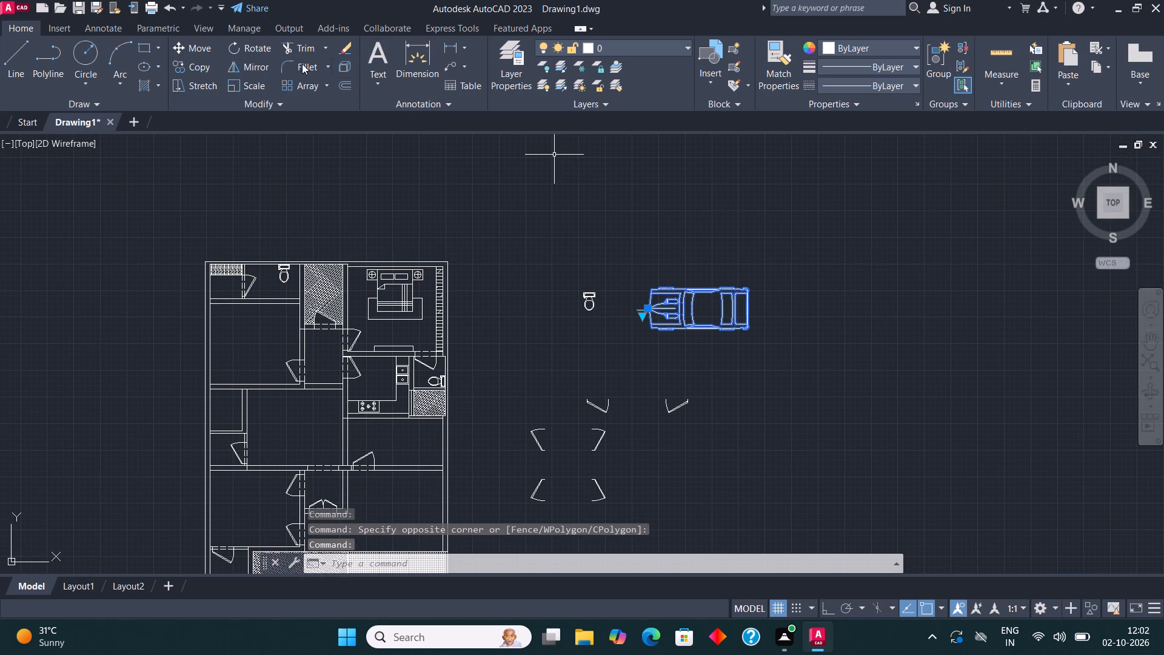
left_click(255, 45)
left_click(715, 349)
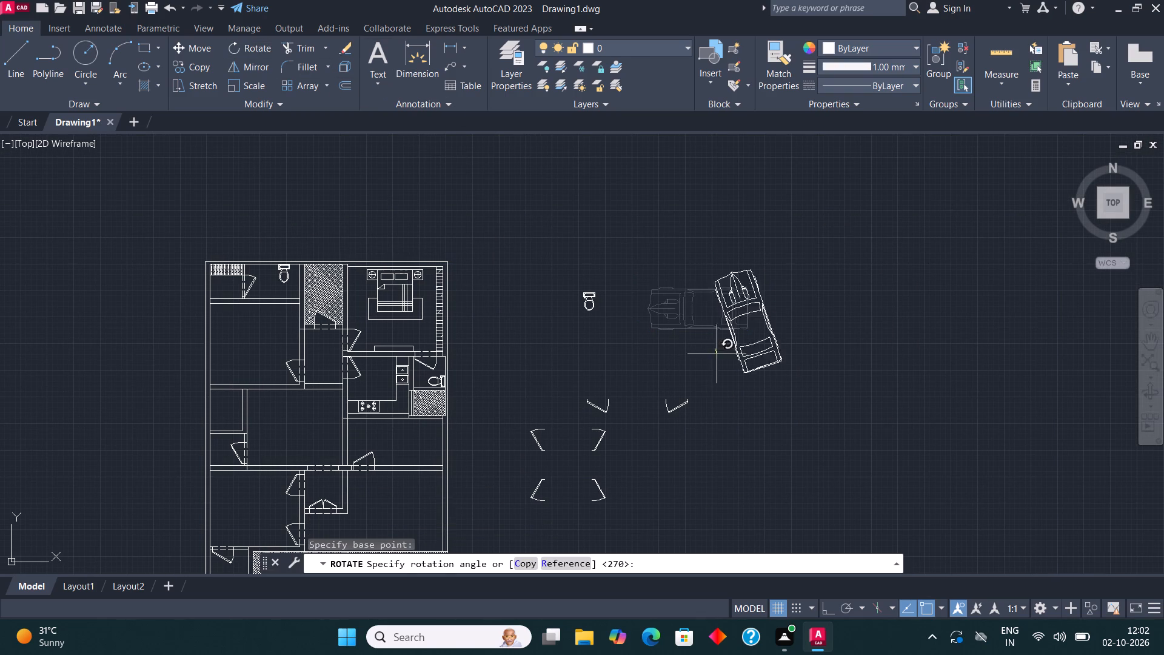
key("F8")
left_click(717, 394)
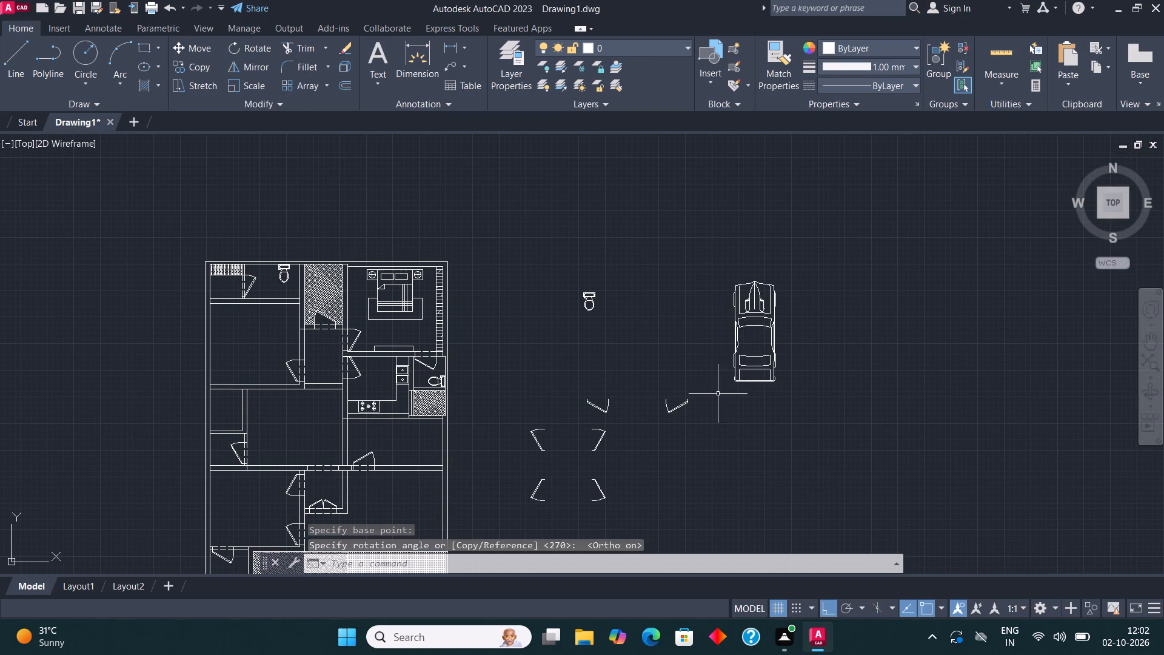
Move the top-view car, with Ortho off, to the open space just outside the plan's lower-right corner.
scroll(778, 274, "down", 1)
scroll(765, 304, "up", 1)
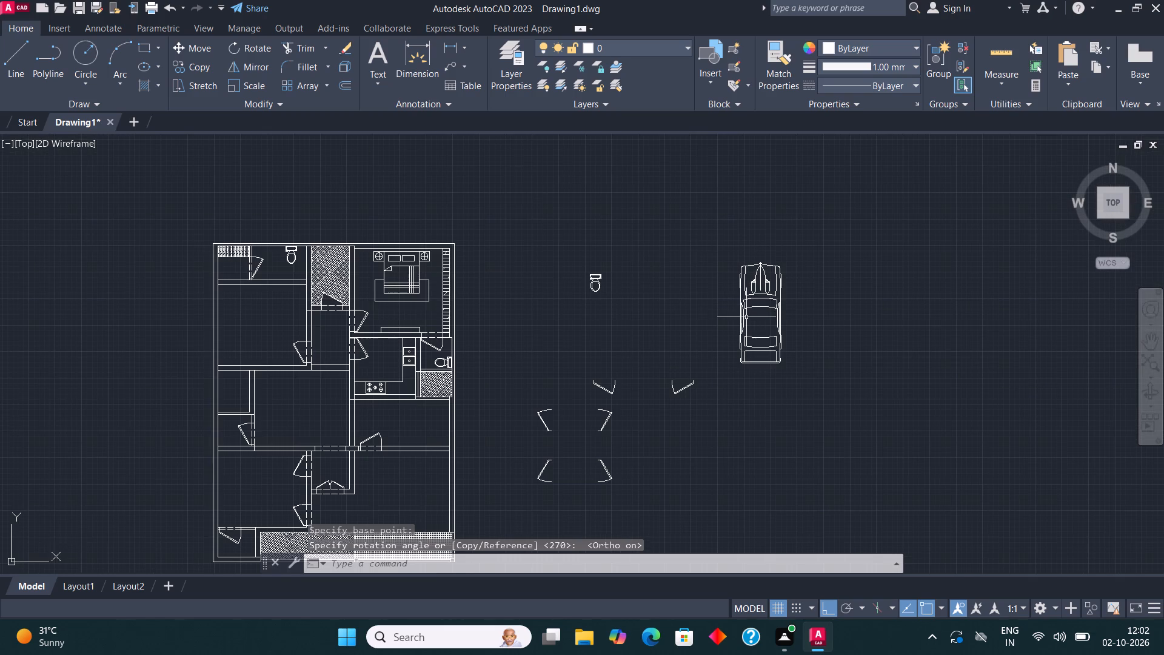
left_click(744, 317)
left_click(192, 50)
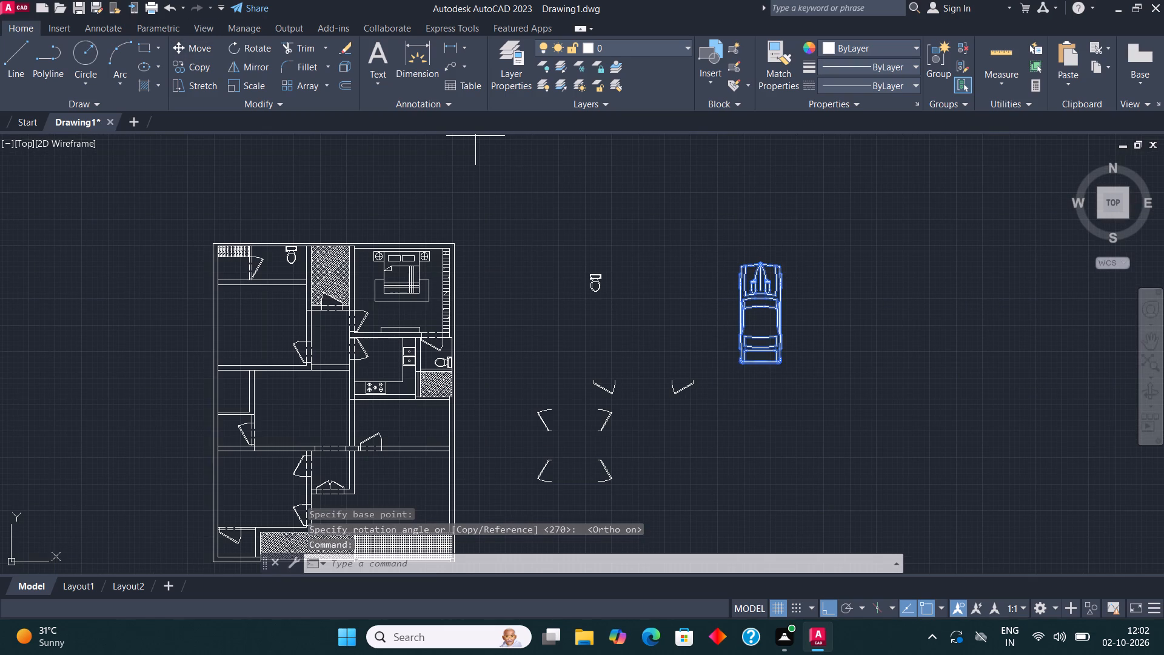
left_click(796, 324)
scroll(762, 351, "down", 1)
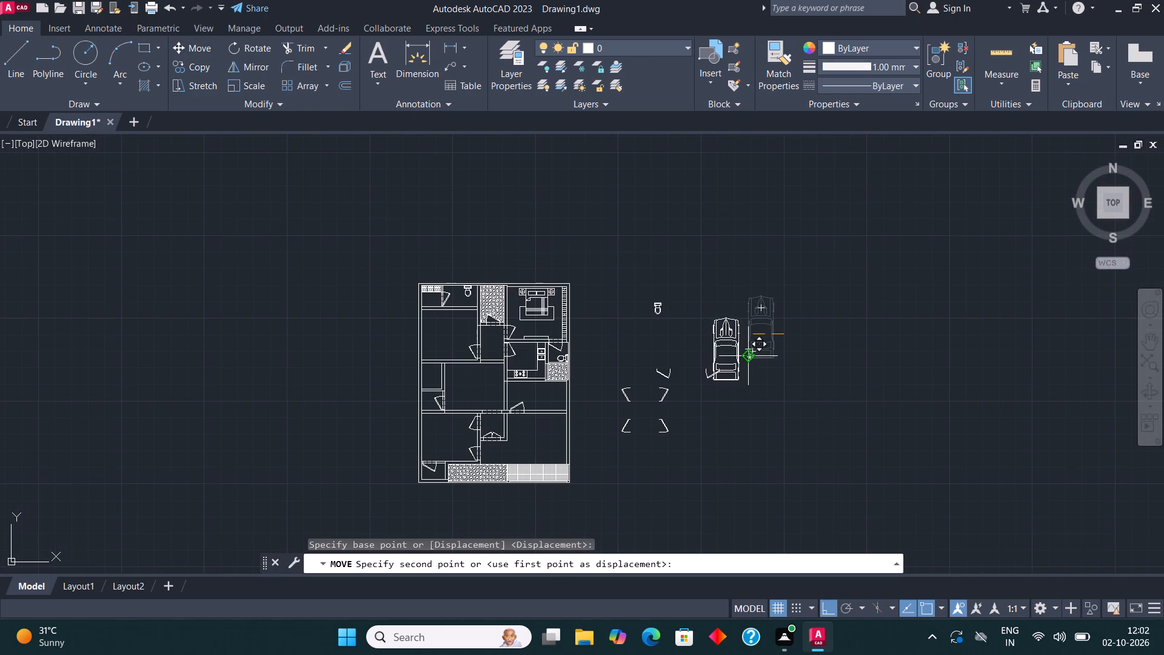
key("F8")
scroll(579, 451, "up", 2)
scroll(549, 351, "down", 2)
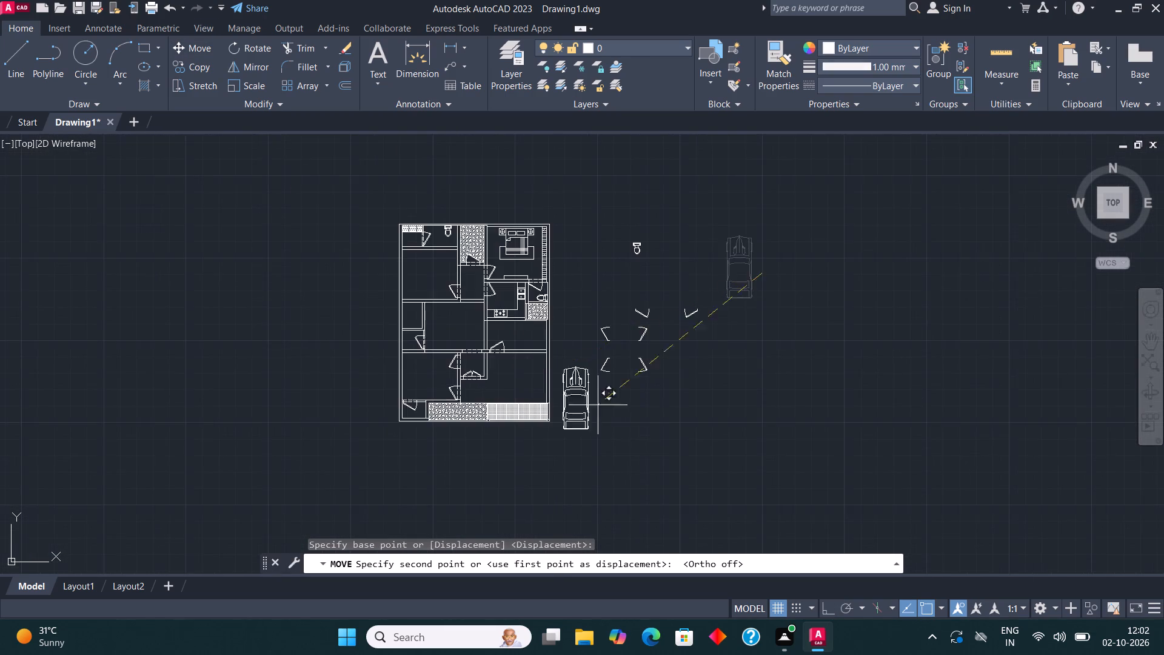
scroll(641, 454, "up", 1)
left_click(639, 445)
Scale the top-view car down to roughly two-thirds of its size, using a base point near its middle.
left_click(627, 437)
left_click(590, 398)
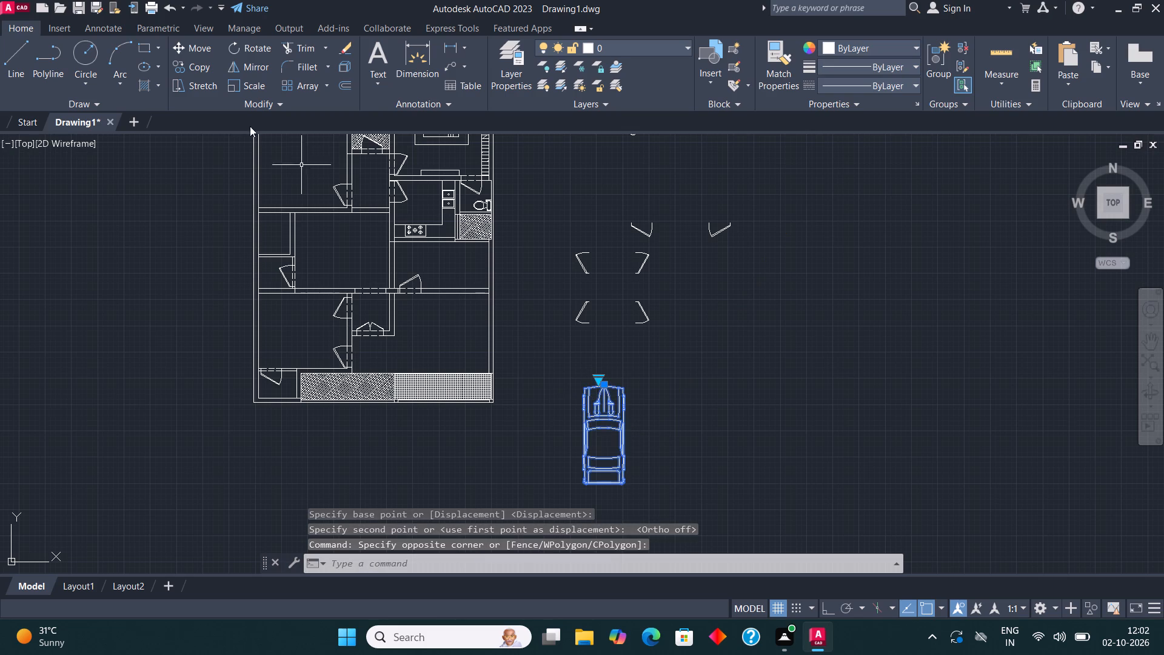
left_click(235, 88)
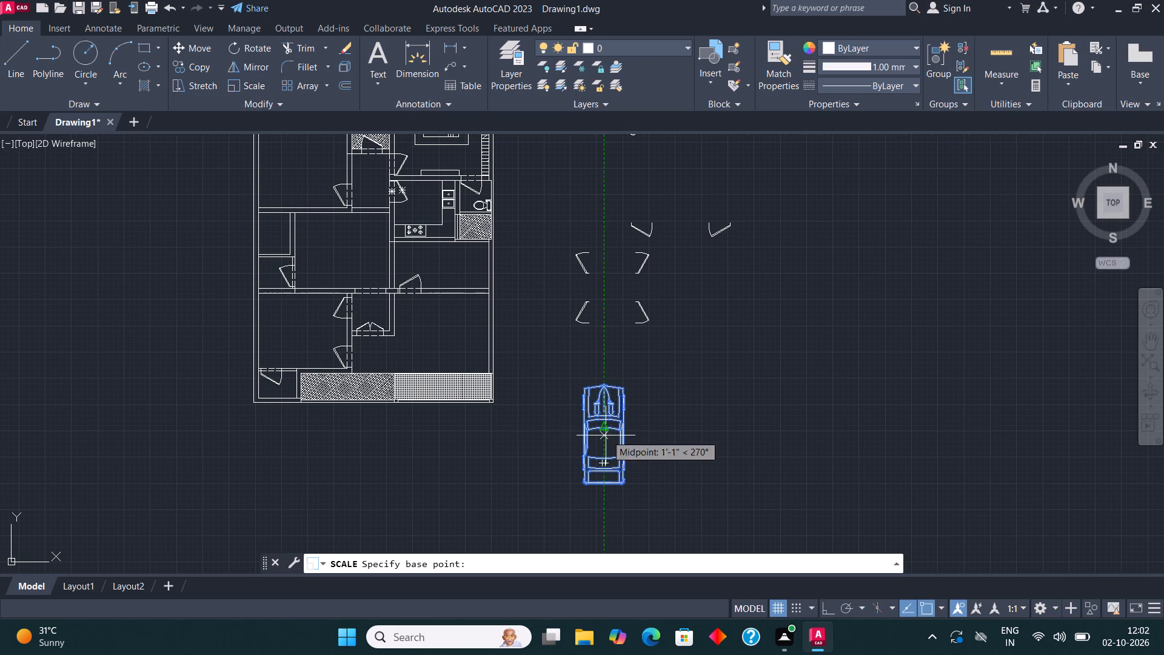
left_click(606, 434)
left_click(628, 389)
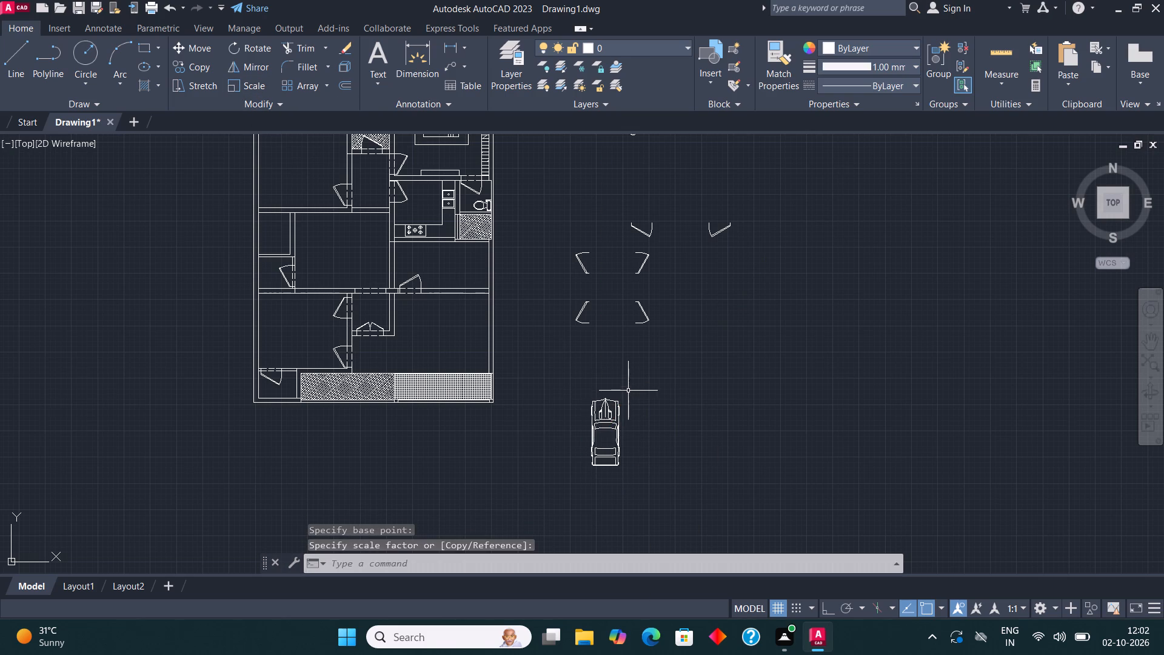
Move the scaled-down car into the plan's lower-right parking area, with its rear end over the NET-hatched strip.
left_click(609, 416)
left_click(186, 41)
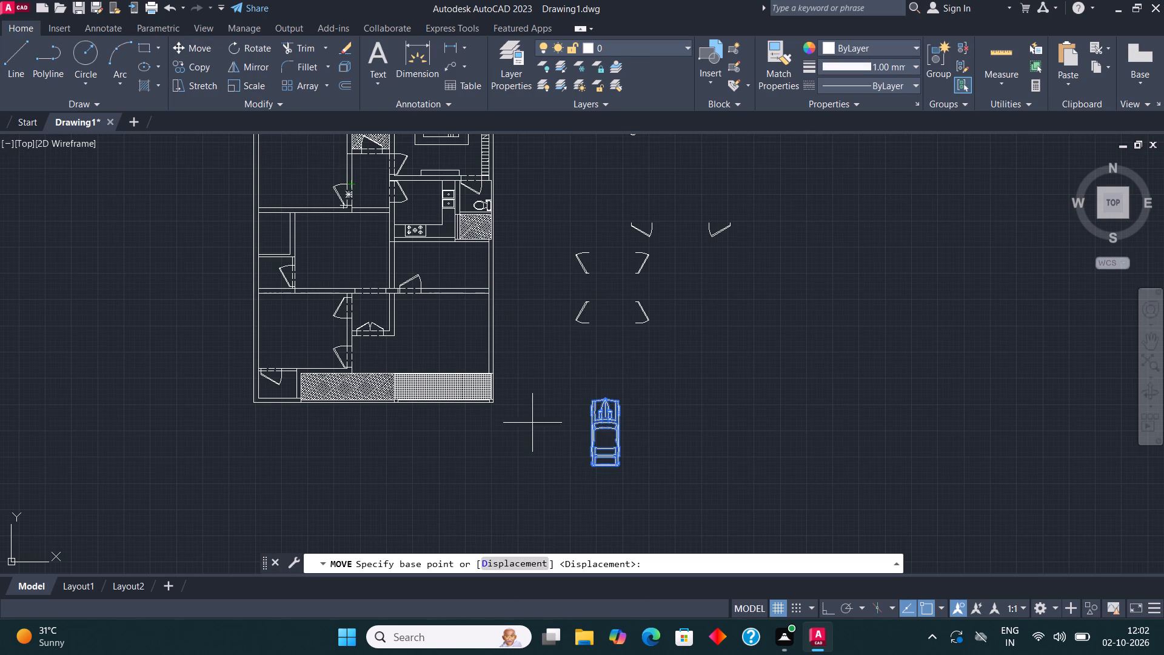
left_click(610, 438)
scroll(470, 344, "up", 2)
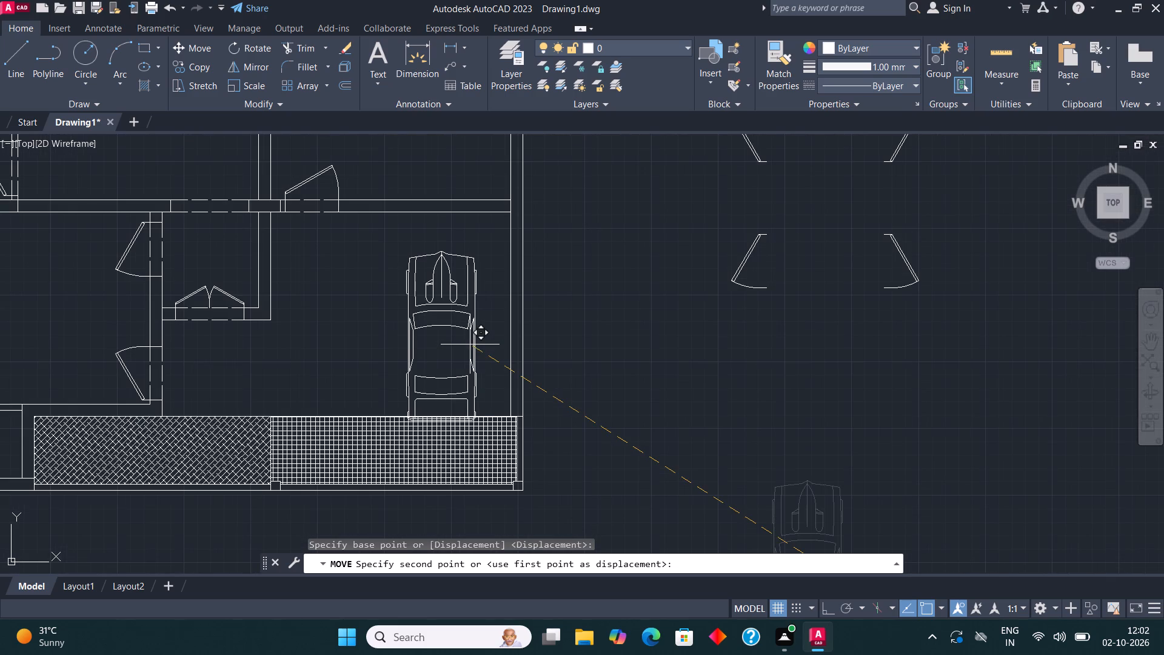
left_click(450, 349)
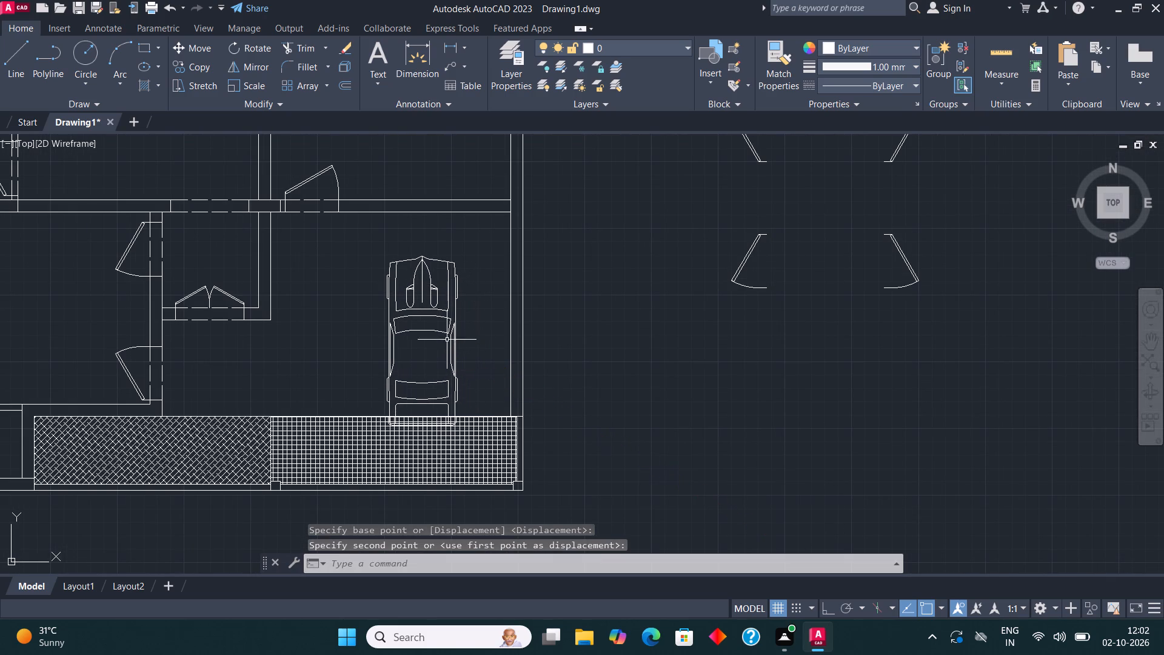
Scale the parked car up slightly about a point near its windshield so it better fills the parking area.
left_click(438, 324)
left_click(410, 296)
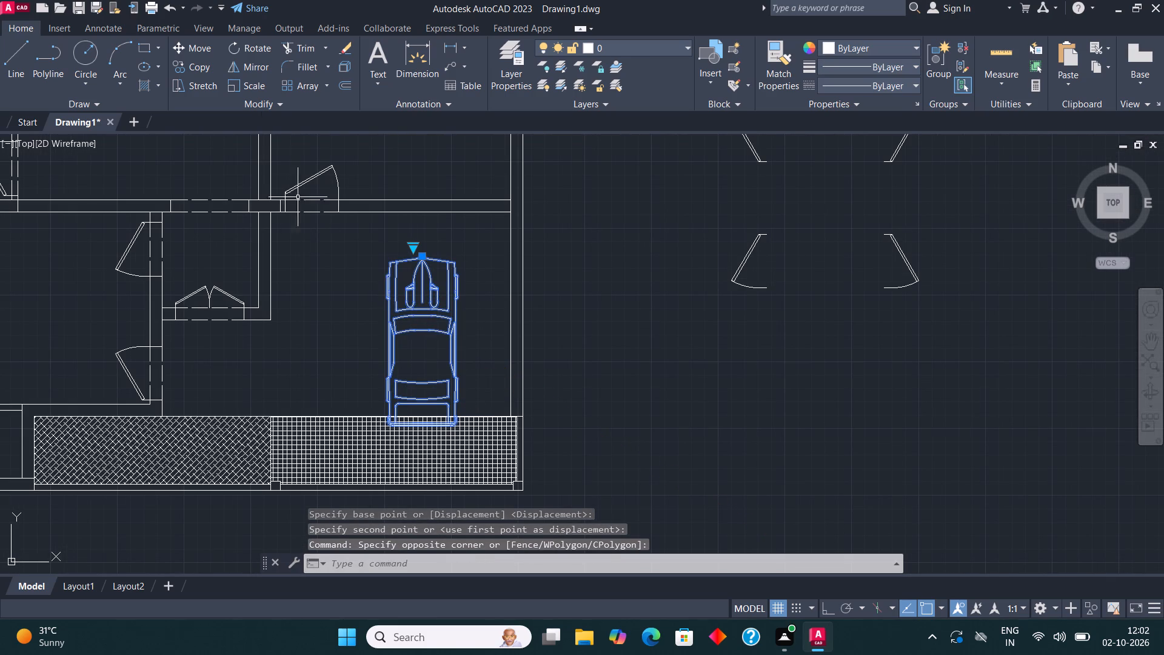
left_click(256, 88)
left_click(410, 318)
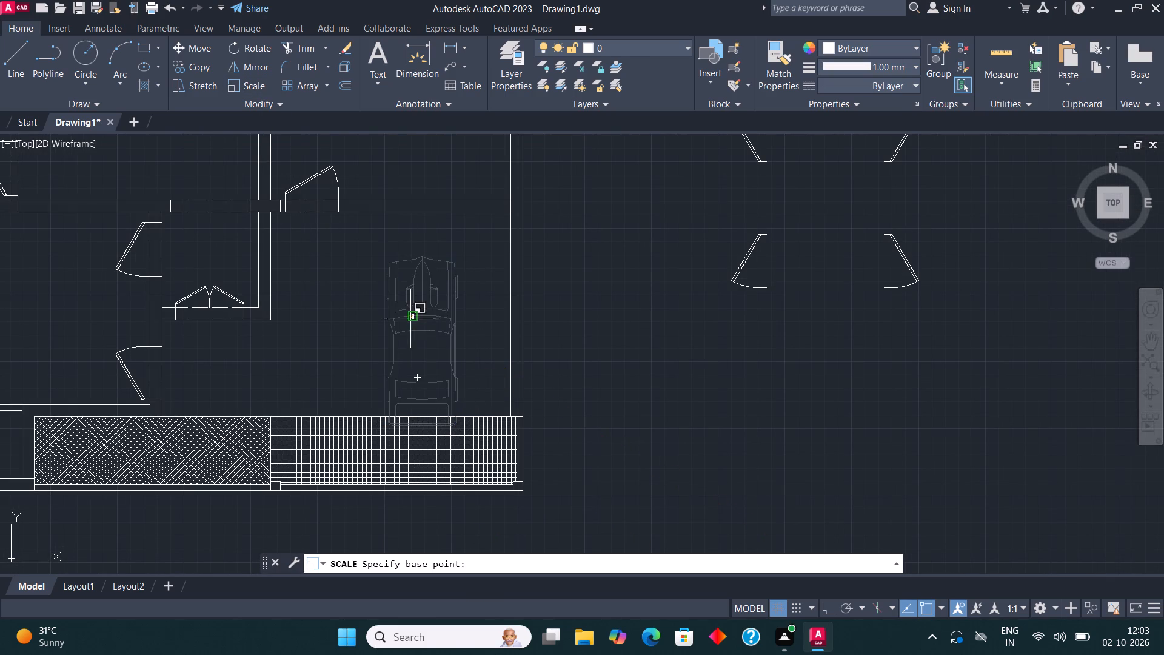
left_click(491, 210)
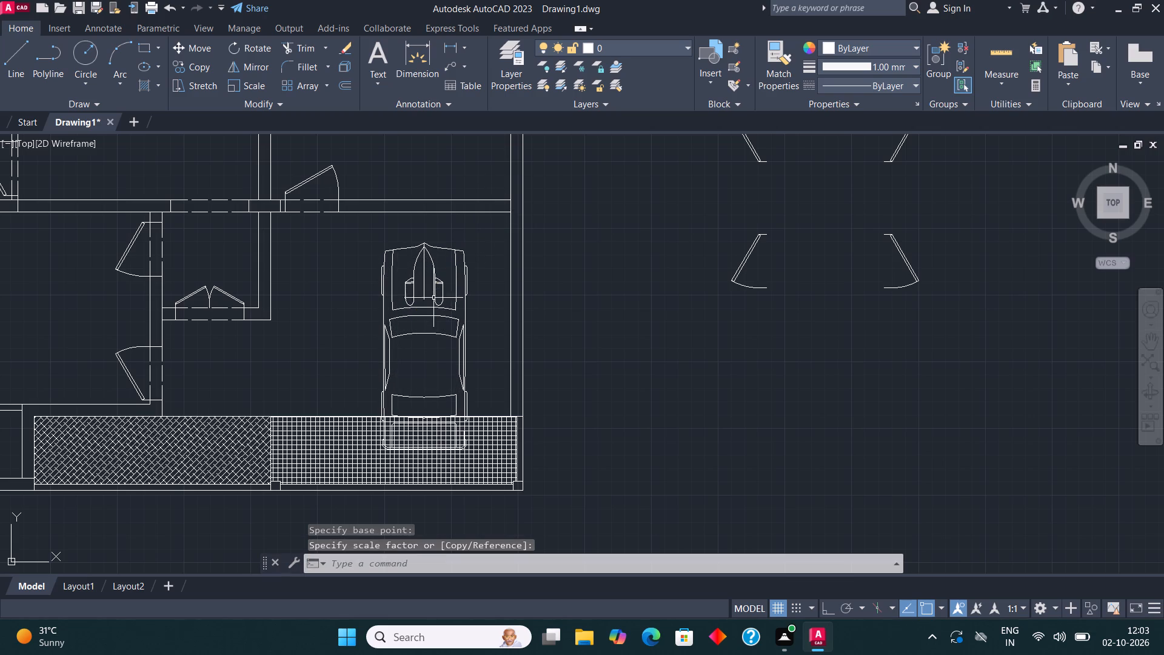
Move the enlarged car slightly toward the top of the plan, leaving only its tail over the hatched strip.
left_click(428, 304)
left_click(407, 280)
left_click(207, 47)
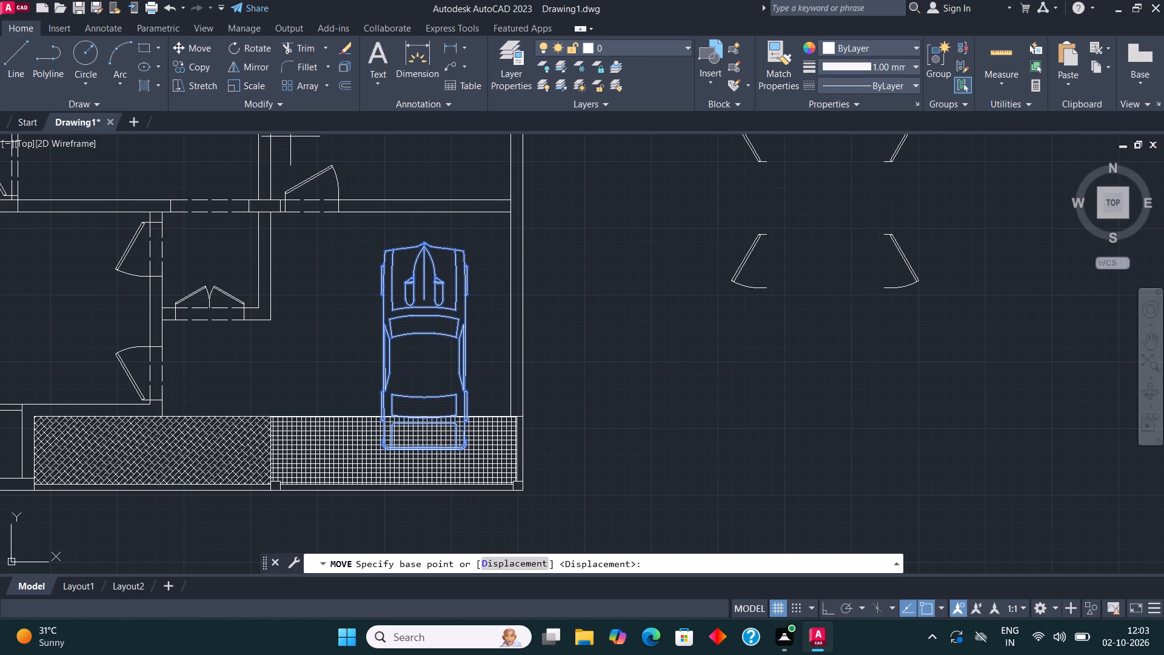
left_click(418, 364)
left_click(419, 350)
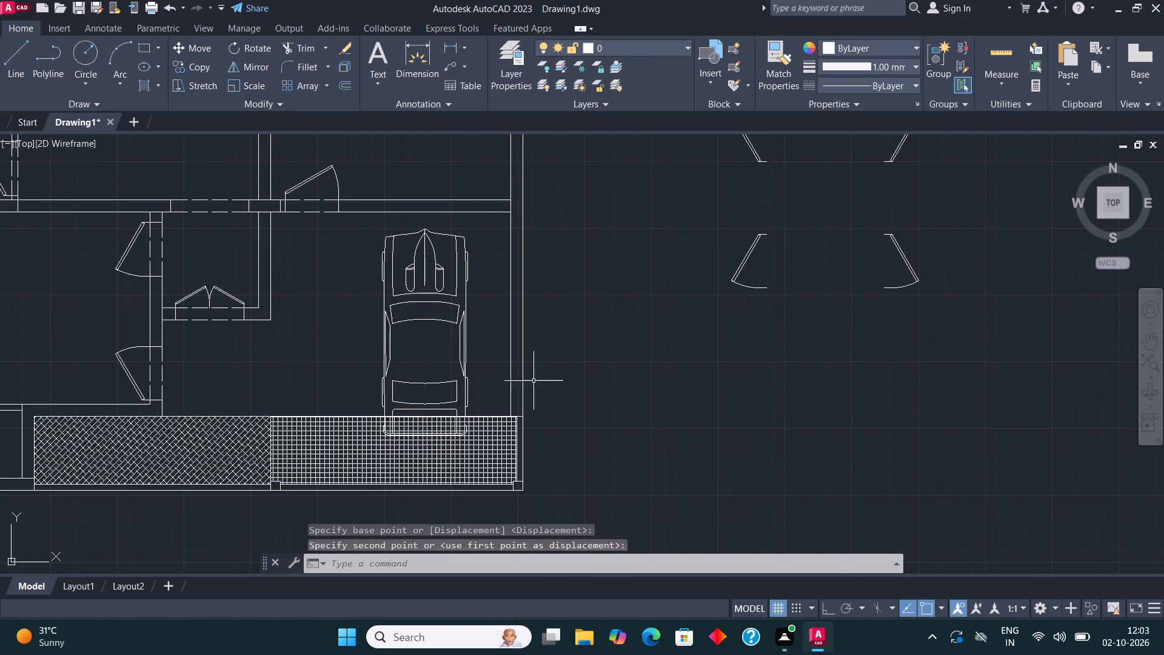
scroll(553, 389, "down", 2)
key("Escape")
Trim away the NET hatch where it overlaps the rear of the parked car.
scroll(474, 405, "up", 3)
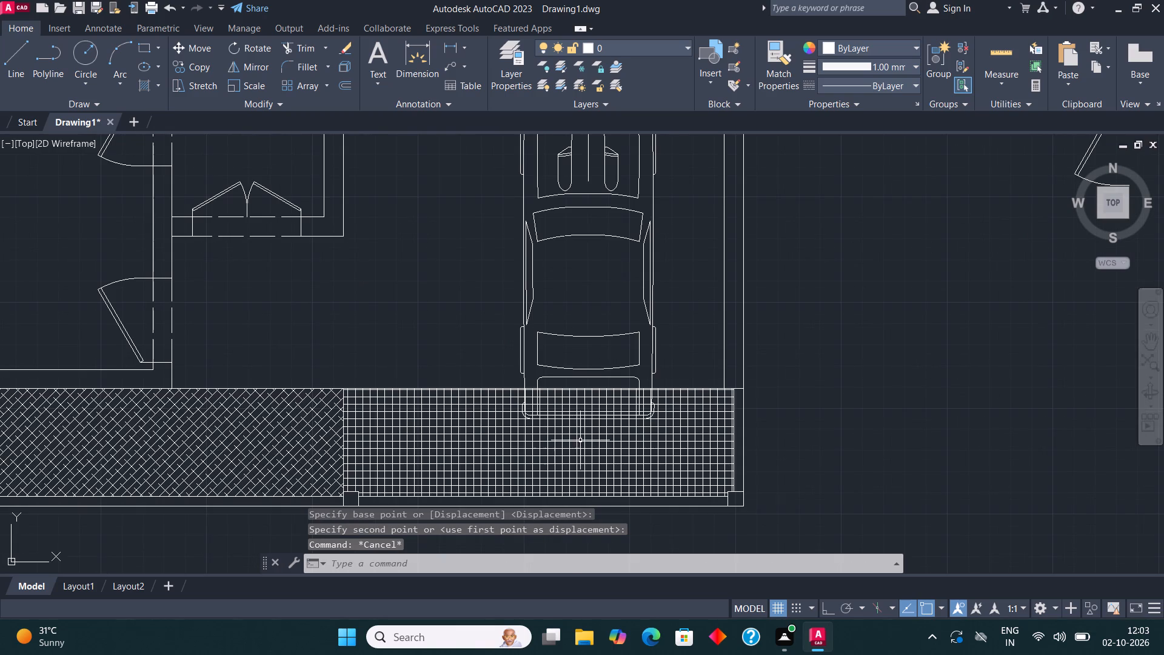
middle_click_drag(647, 429, 620, 429)
left_click(308, 48)
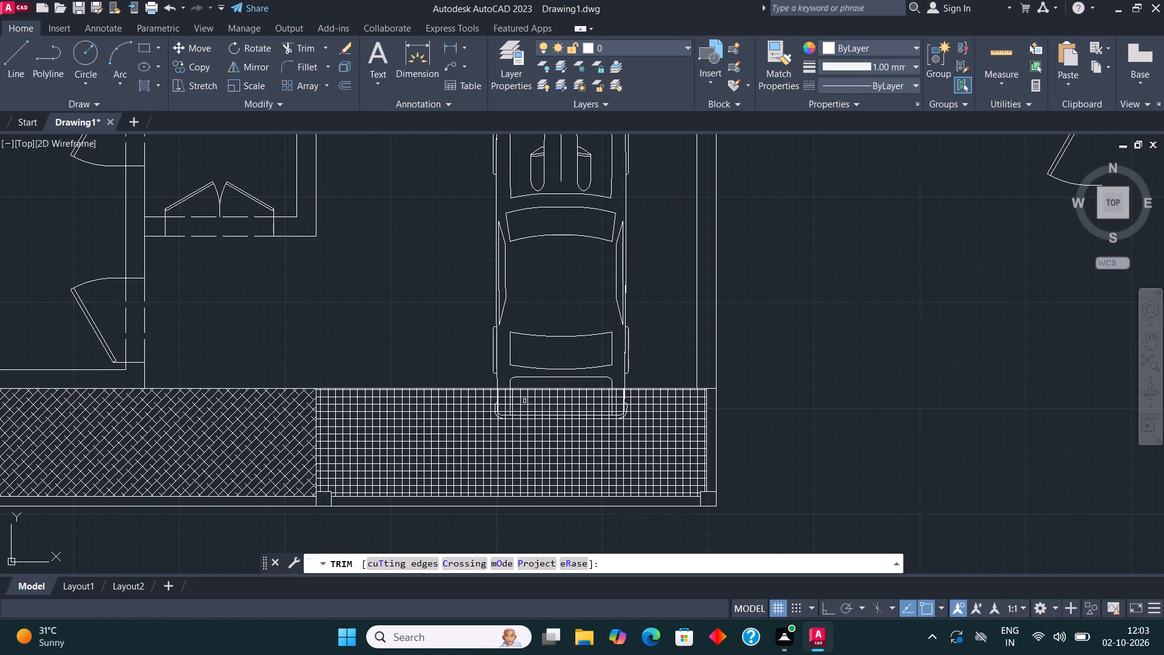
left_click(557, 399)
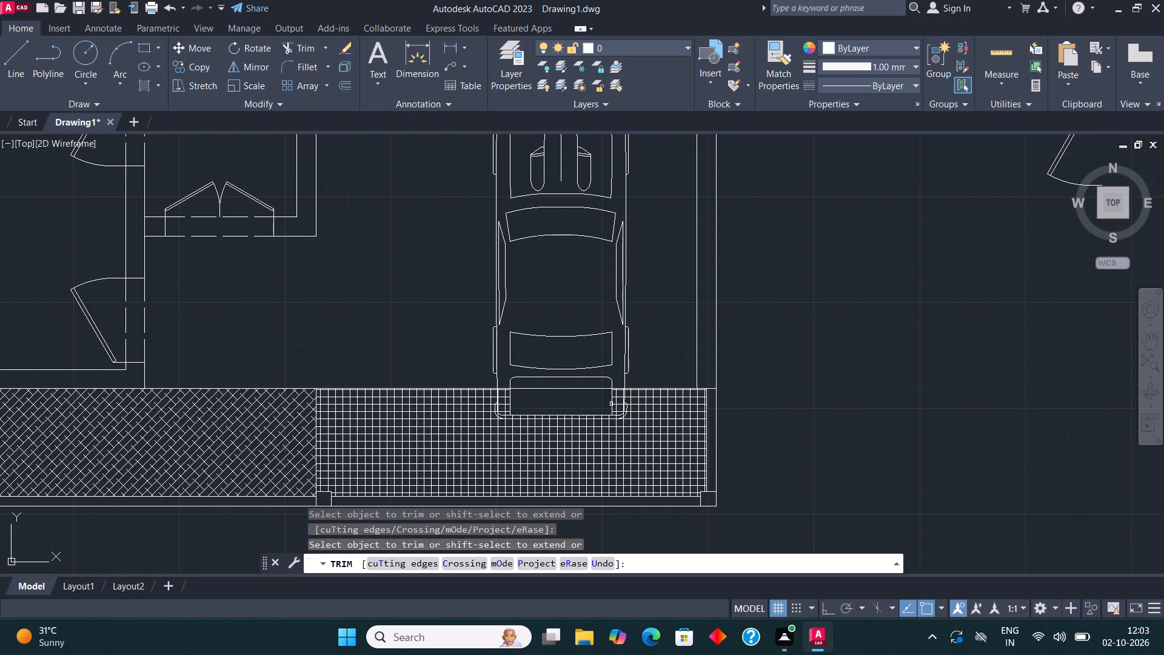
left_click(617, 400)
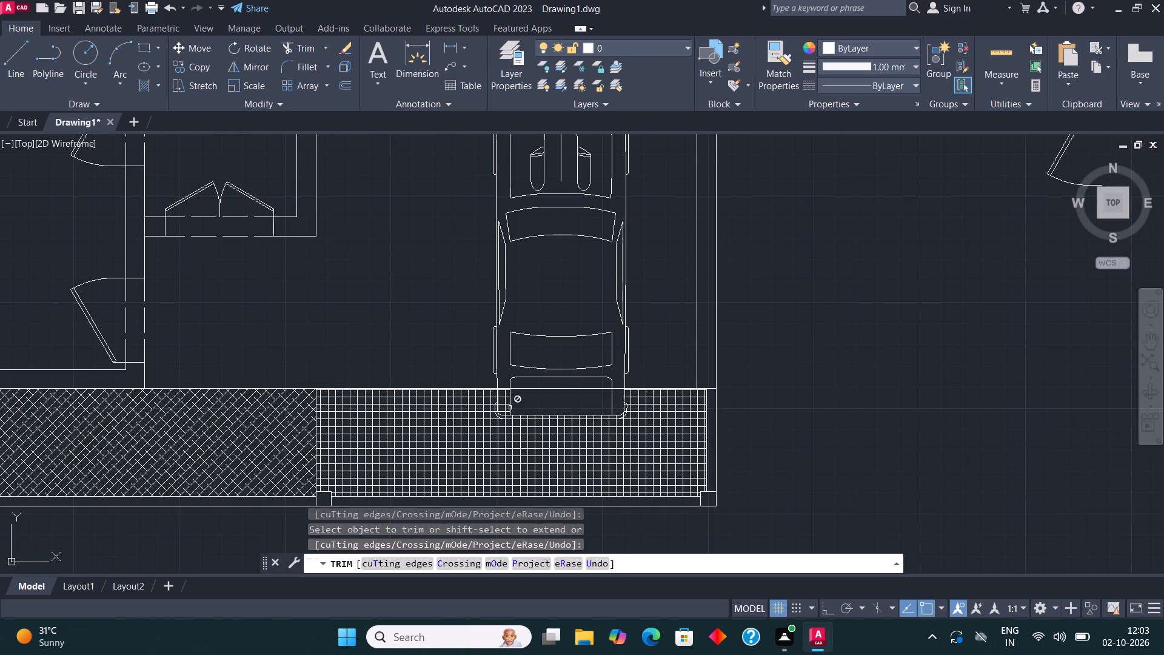
left_click(501, 403)
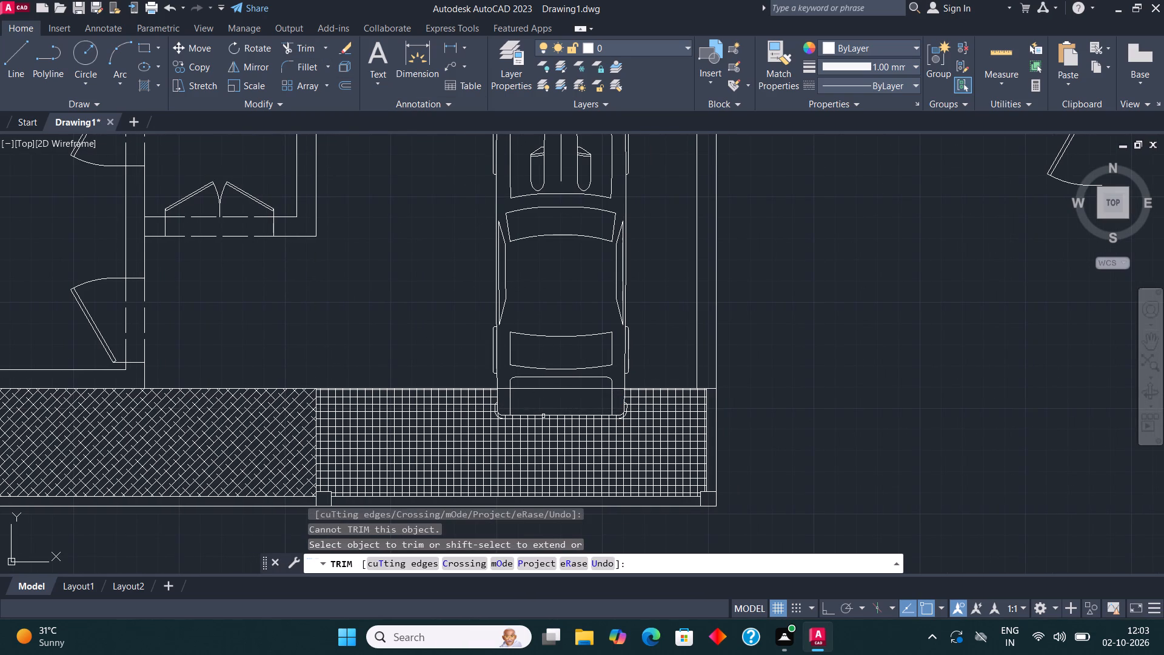
scroll(537, 428, "up", 3)
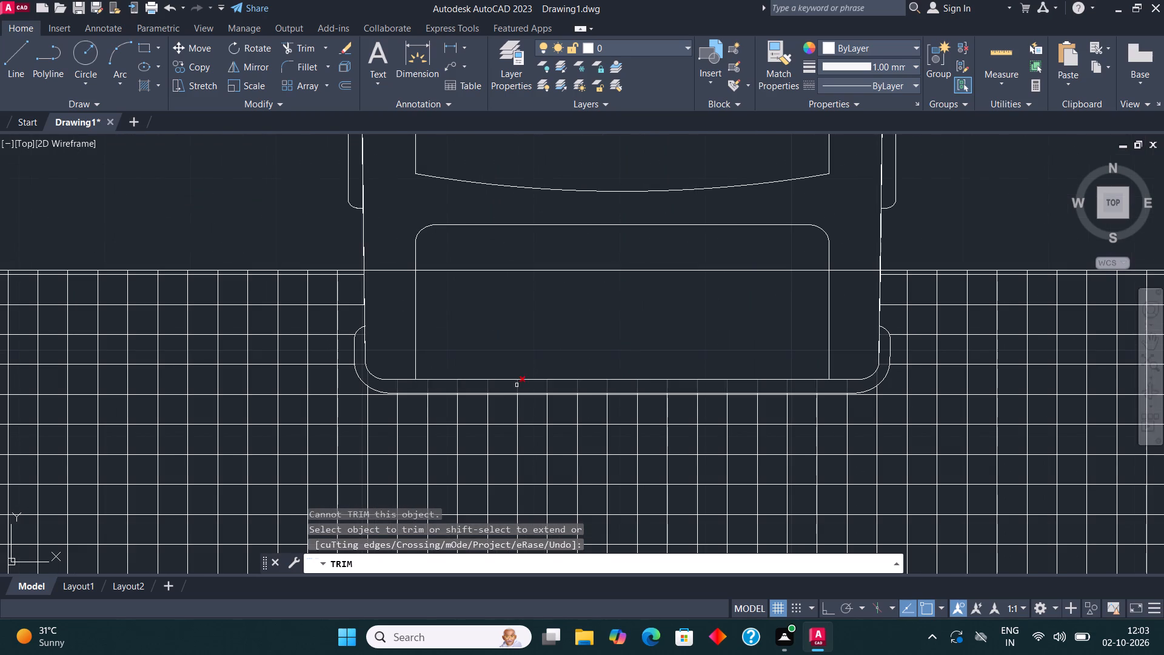
left_click(517, 385)
scroll(513, 390, "down", 3)
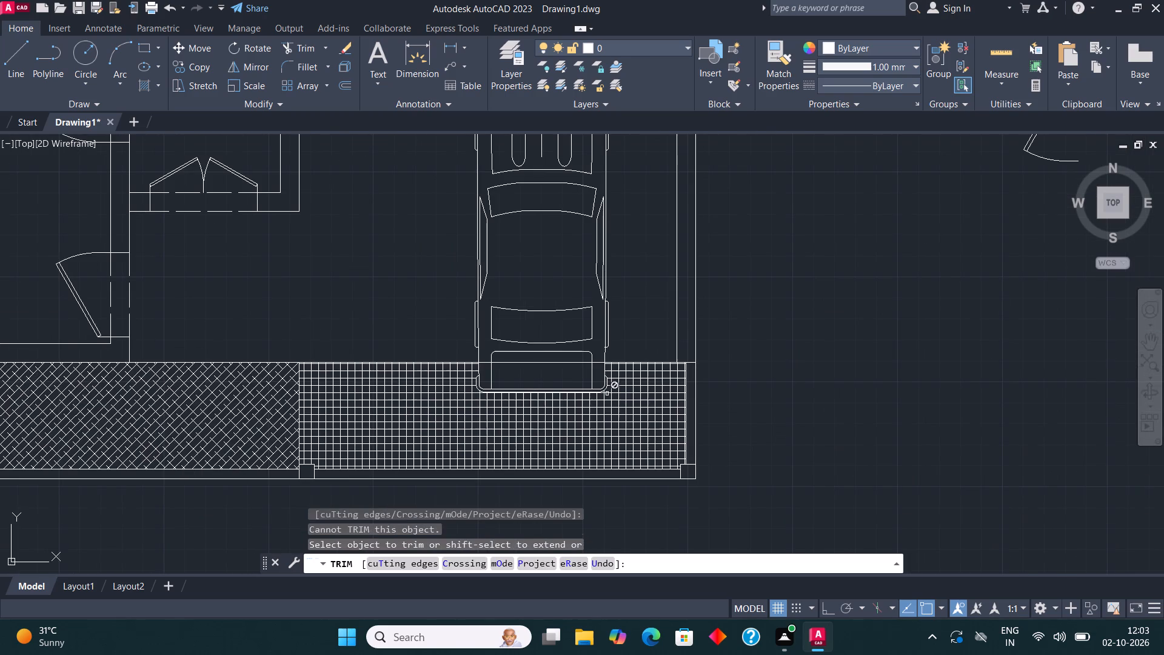
scroll(716, 397, "down", 2)
key("Escape")
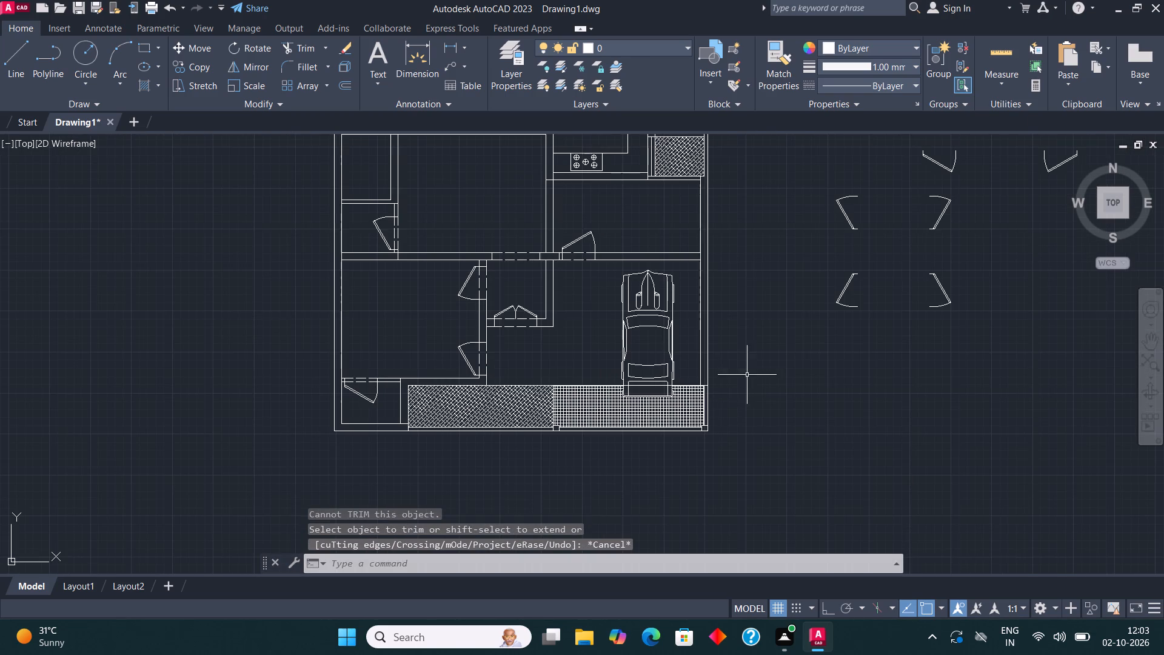
Insert a Vehicles - Imperial block from the architectural tool palette in the space beside the plan's parking area, then close the palette.
middle_click_drag(784, 346, 780, 361)
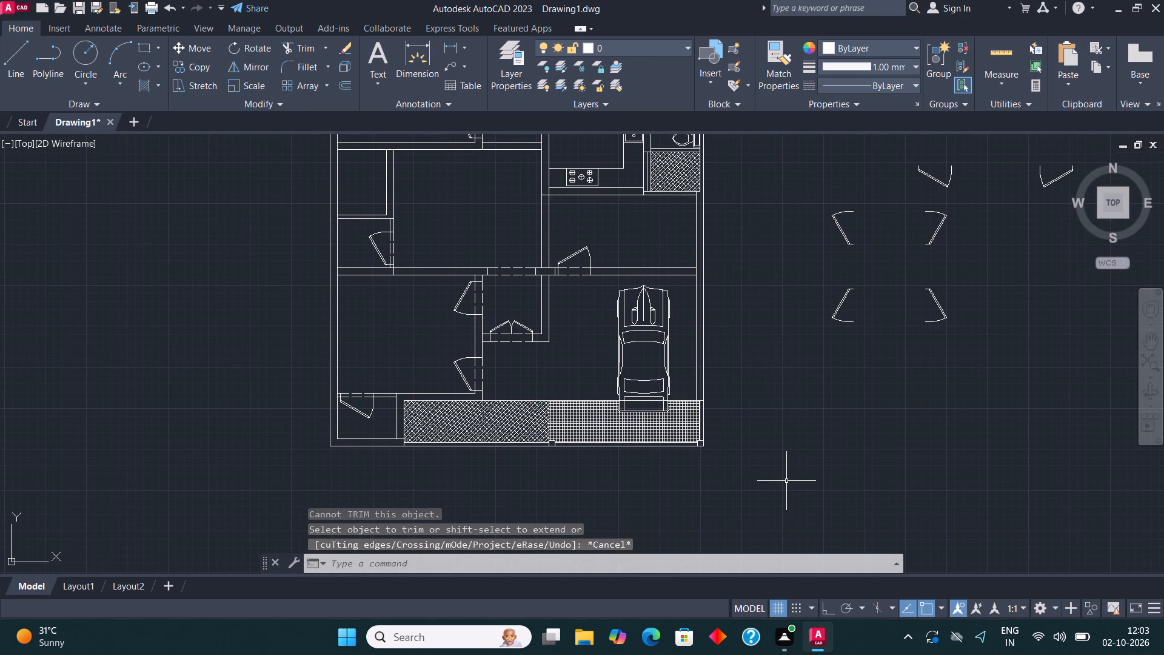
type("TOOL")
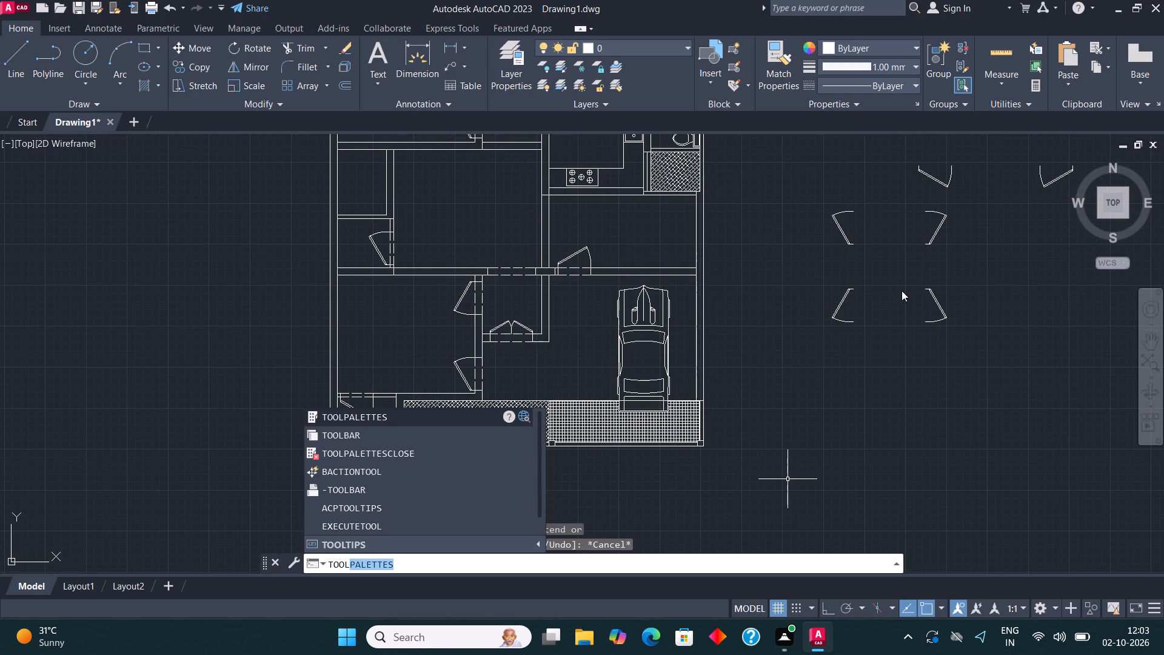
left_click(391, 418)
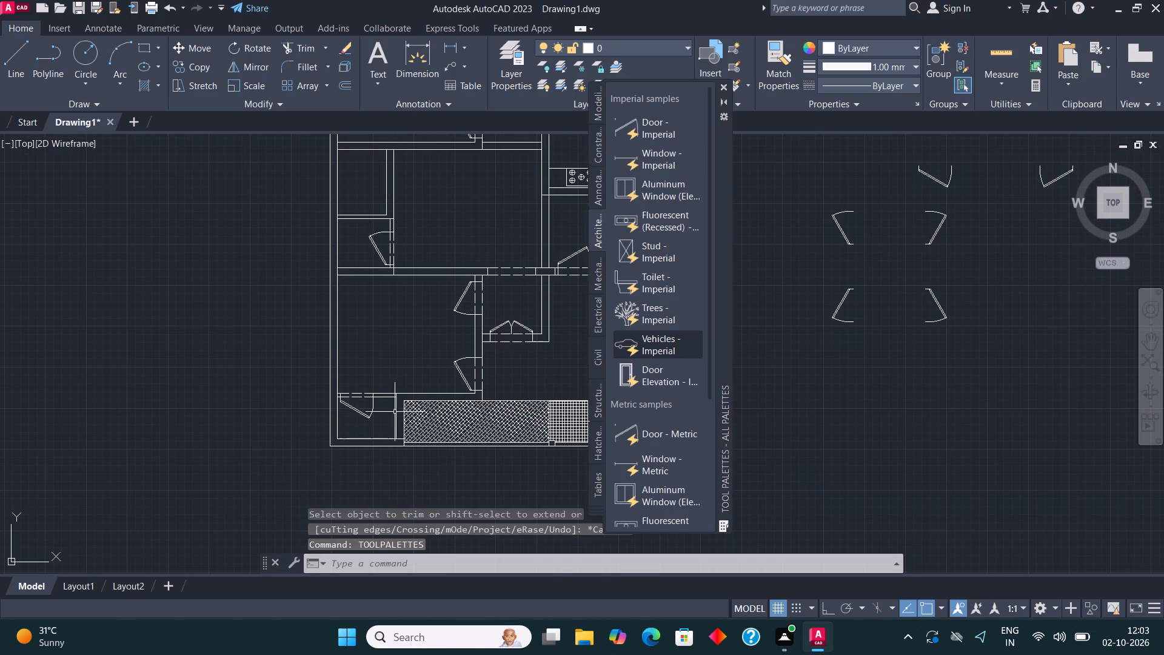
scroll(653, 413, "down", 3)
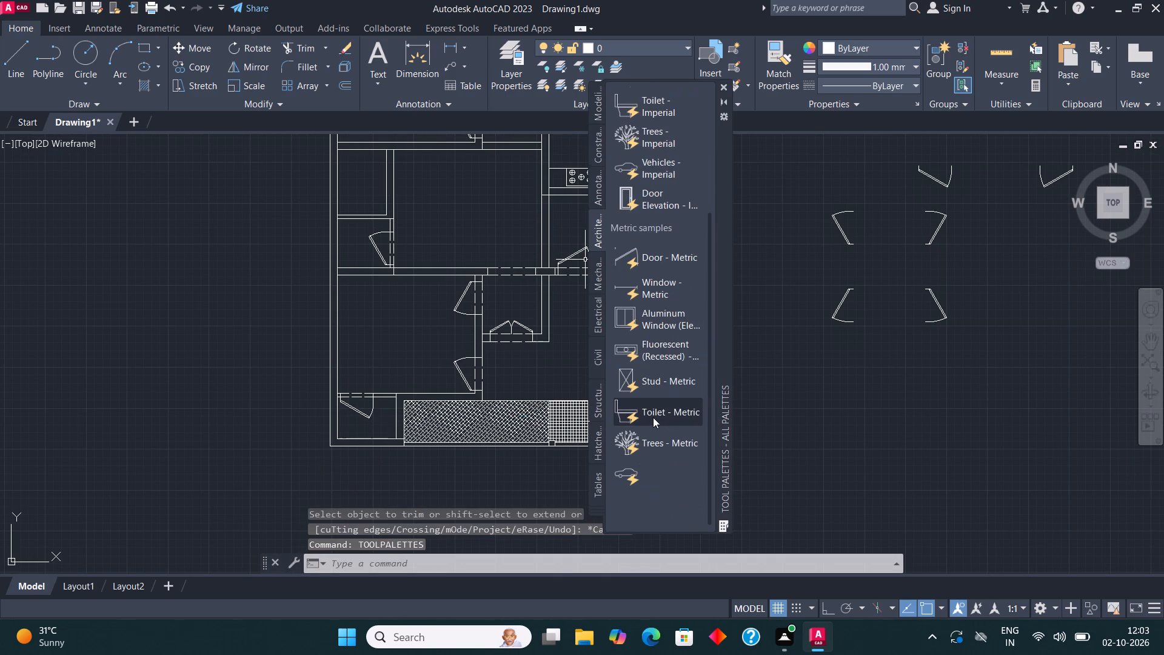
scroll(655, 426, "down", 3)
scroll(667, 383, "up", 3)
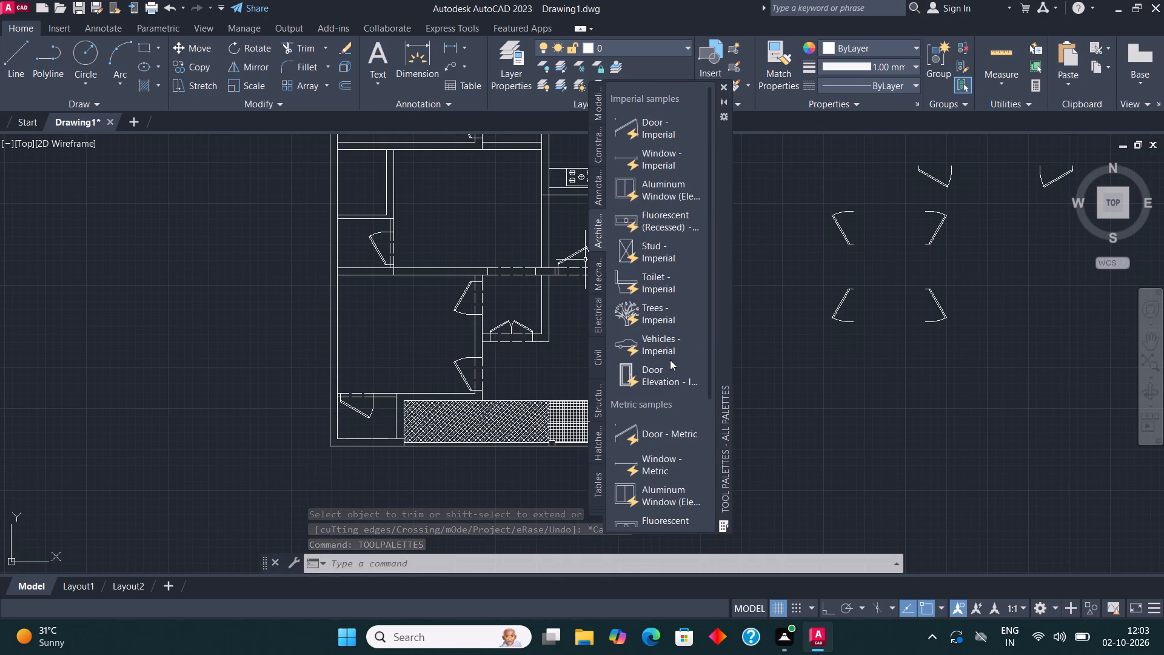
left_click(661, 346)
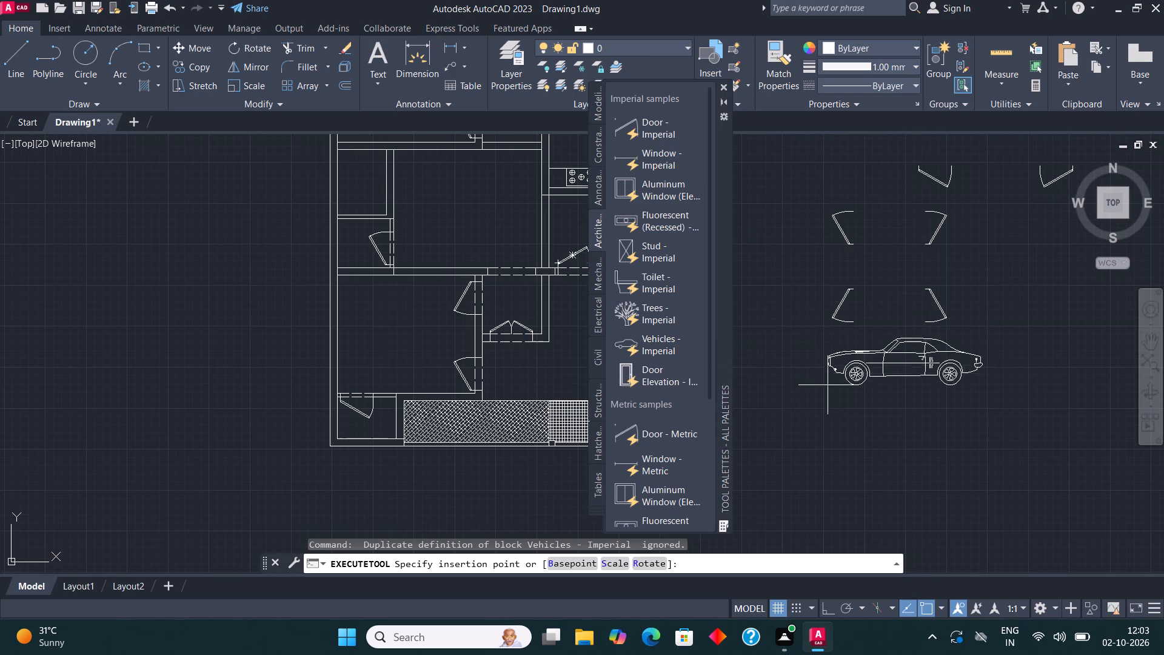
left_click(828, 387)
left_click(724, 86)
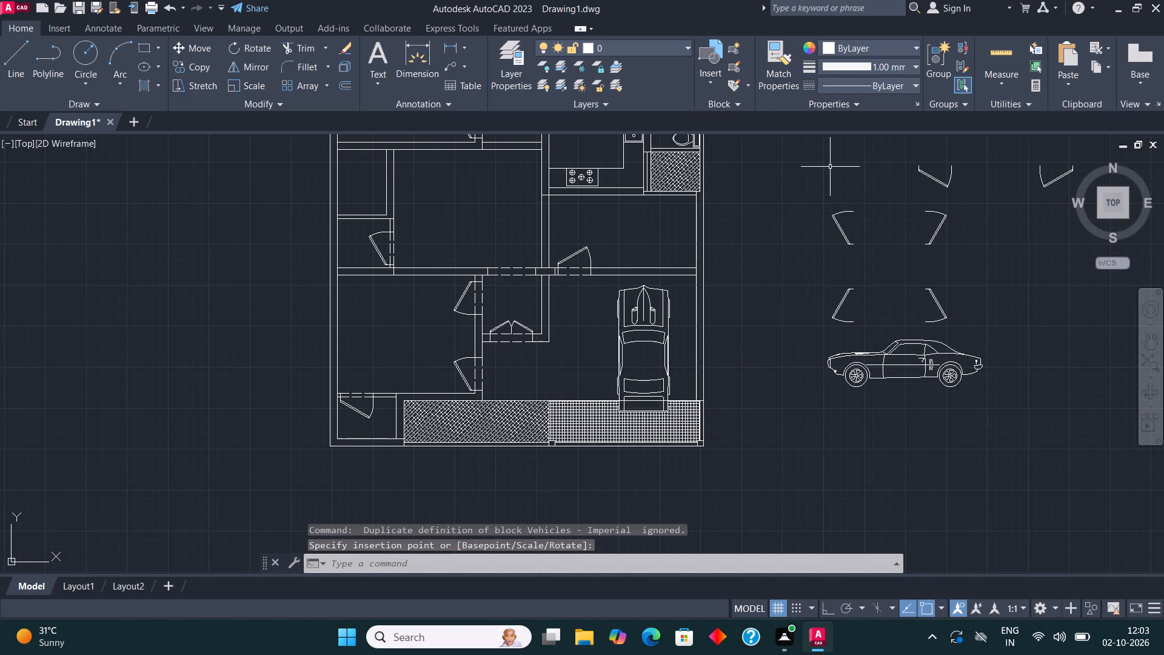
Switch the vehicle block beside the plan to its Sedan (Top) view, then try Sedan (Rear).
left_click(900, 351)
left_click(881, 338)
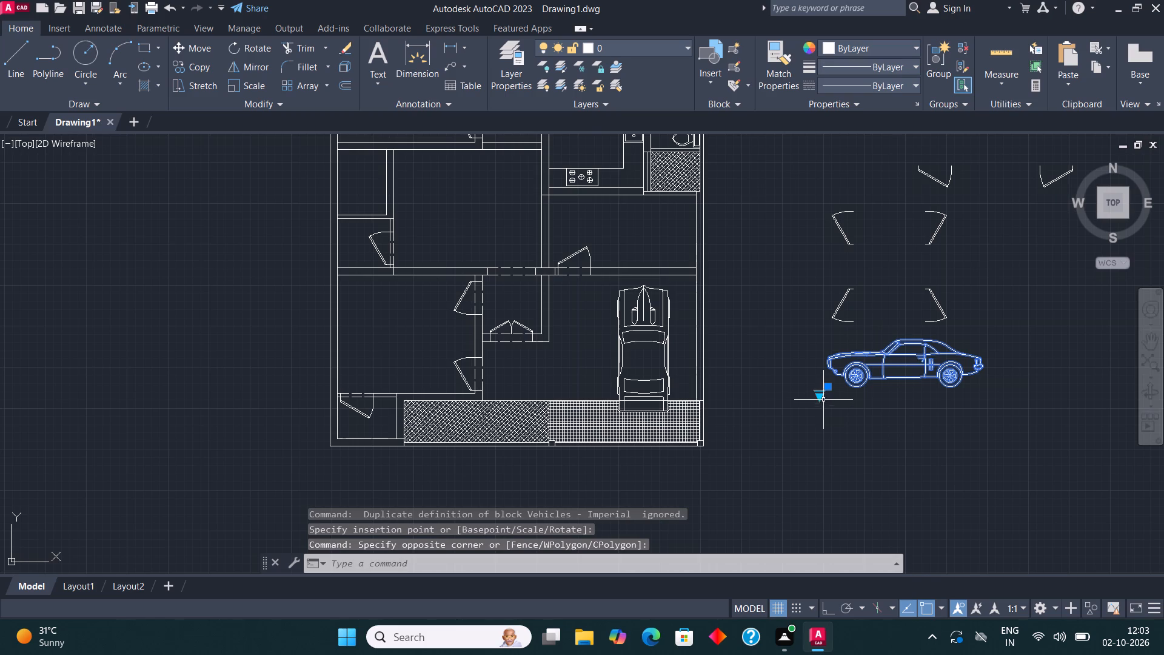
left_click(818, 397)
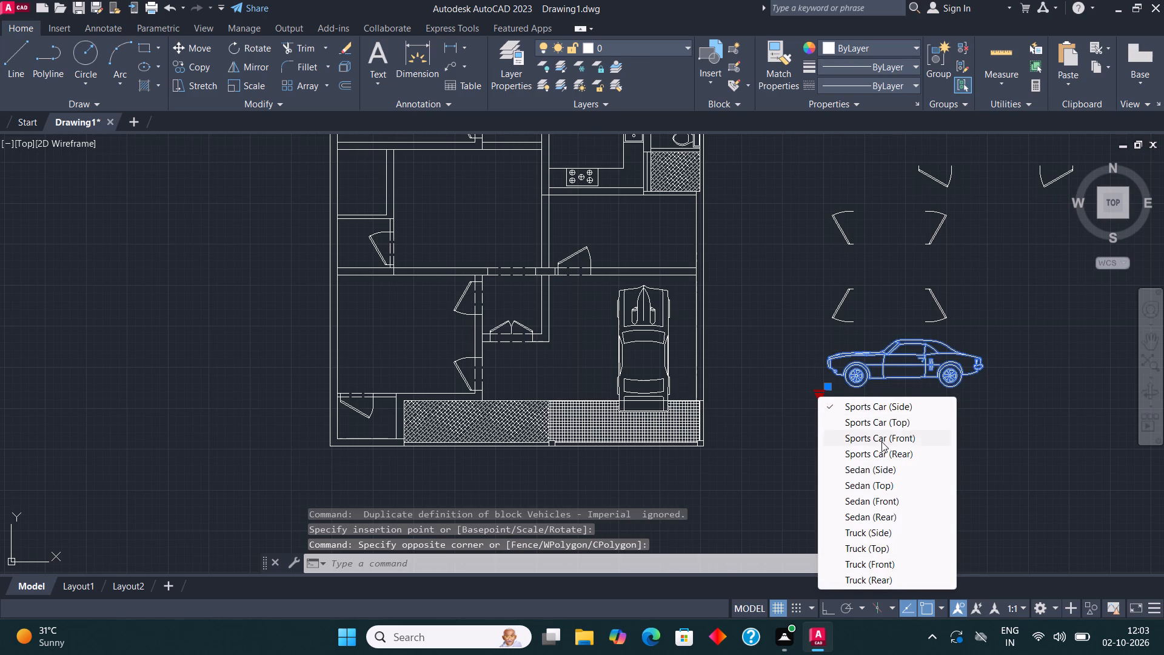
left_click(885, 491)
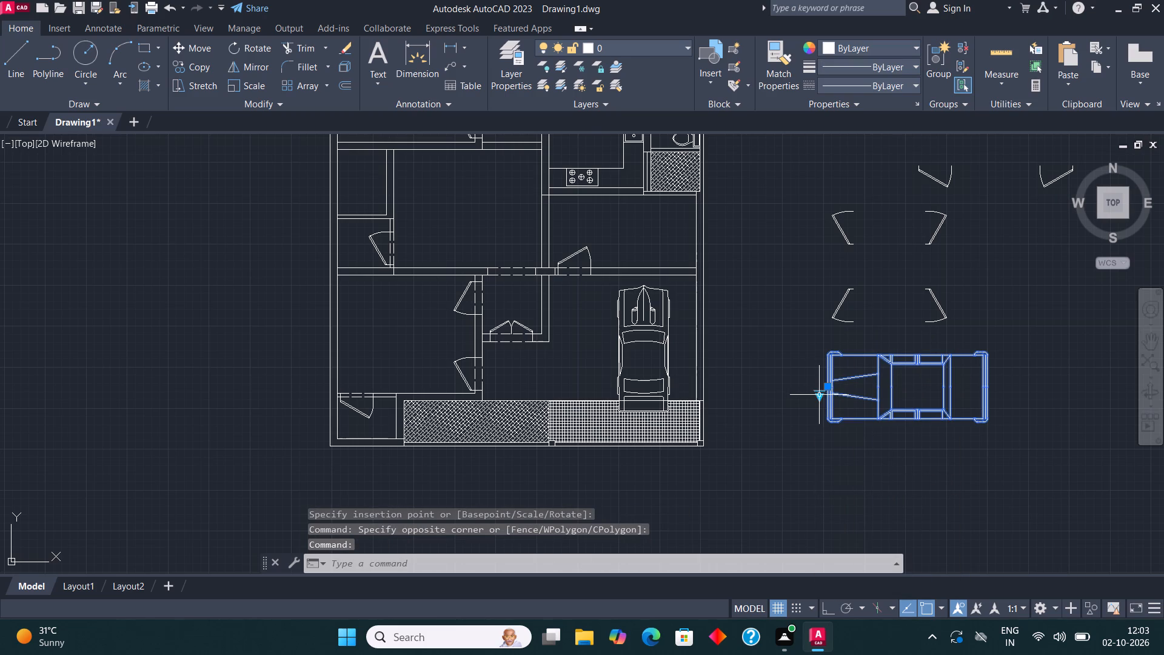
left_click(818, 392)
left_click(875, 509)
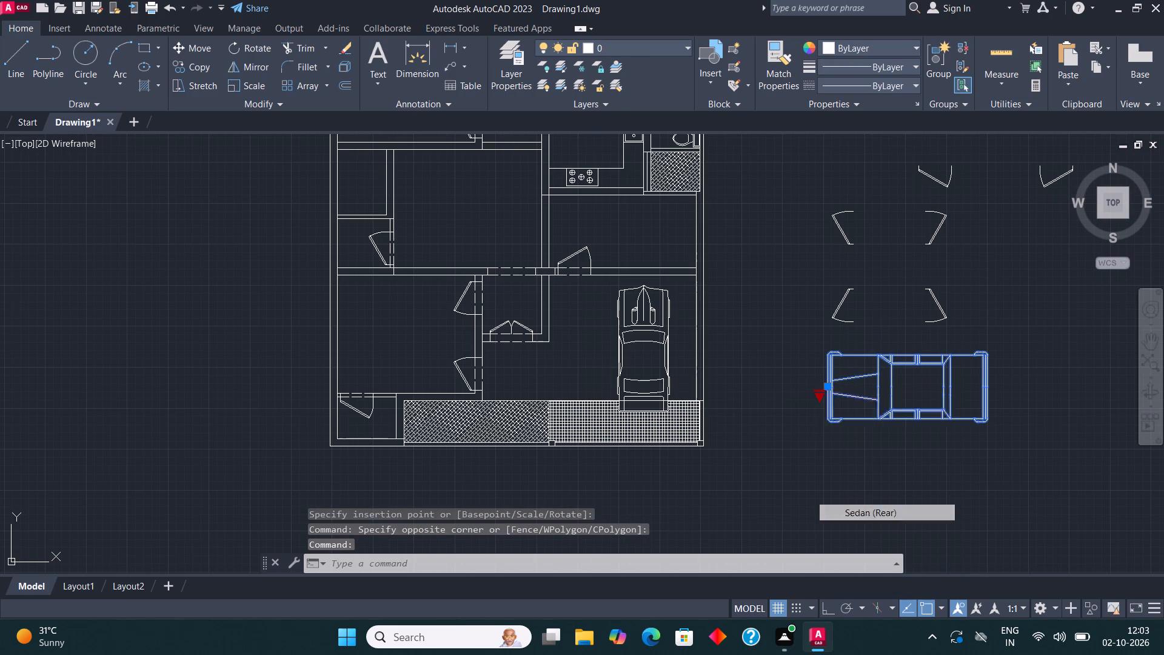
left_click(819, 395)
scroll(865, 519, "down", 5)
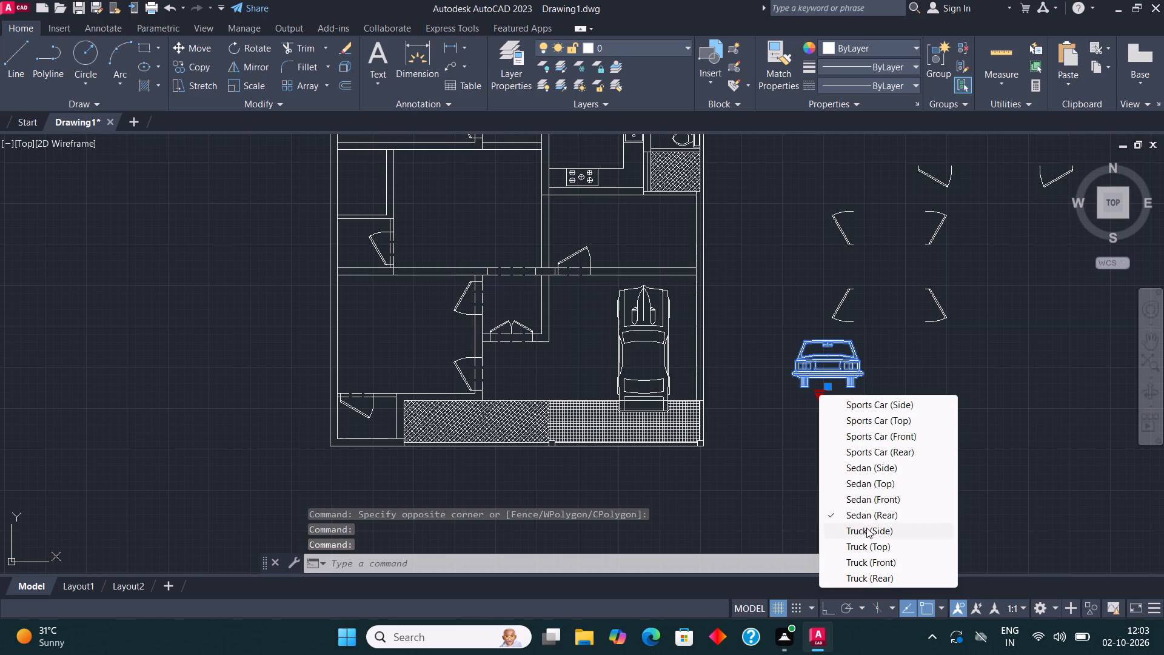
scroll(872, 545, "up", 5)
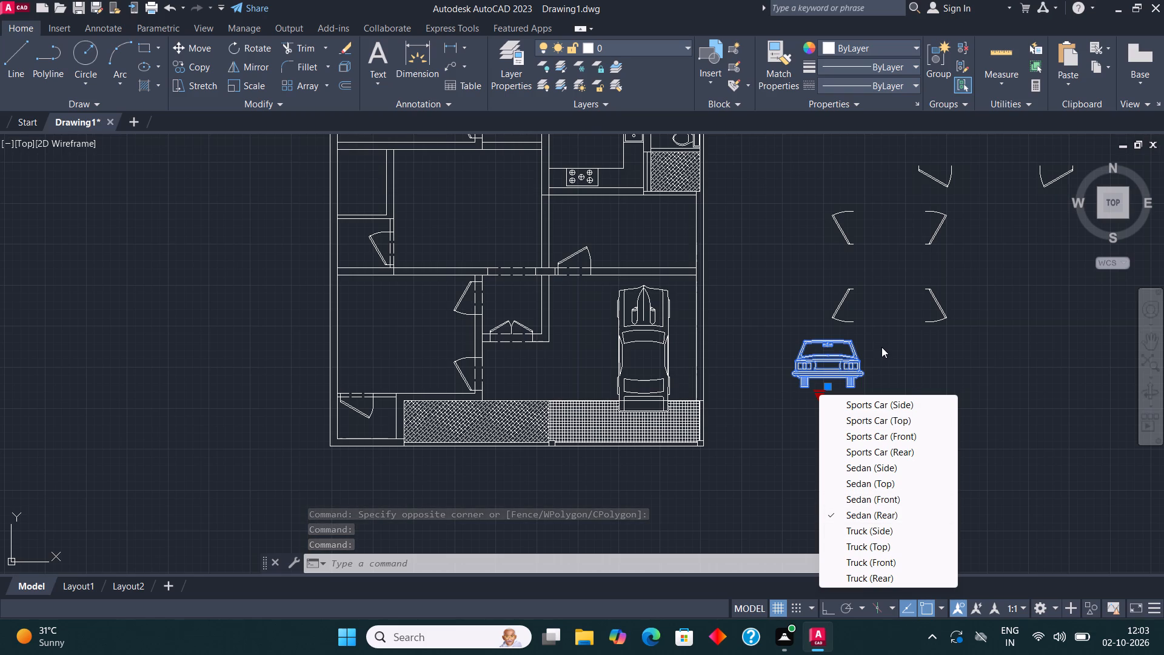
Erase the sedan vehicle block from the space beside the plan.
key("Delete")
scroll(905, 387, "down", 1)
key("Escape")
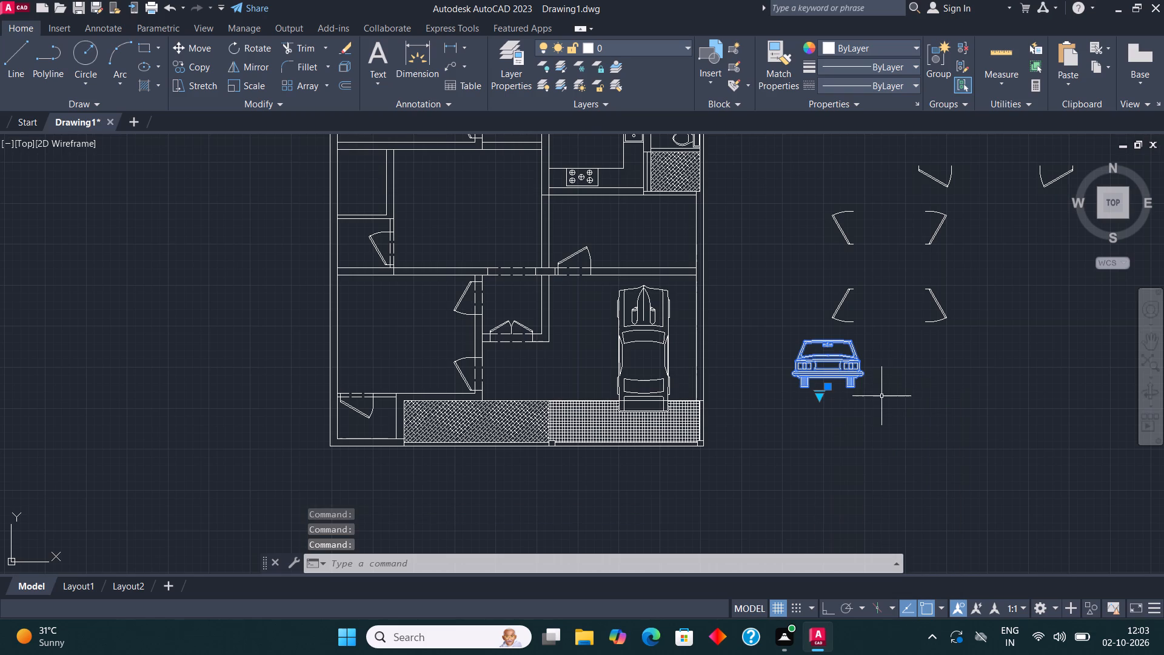
key("Delete")
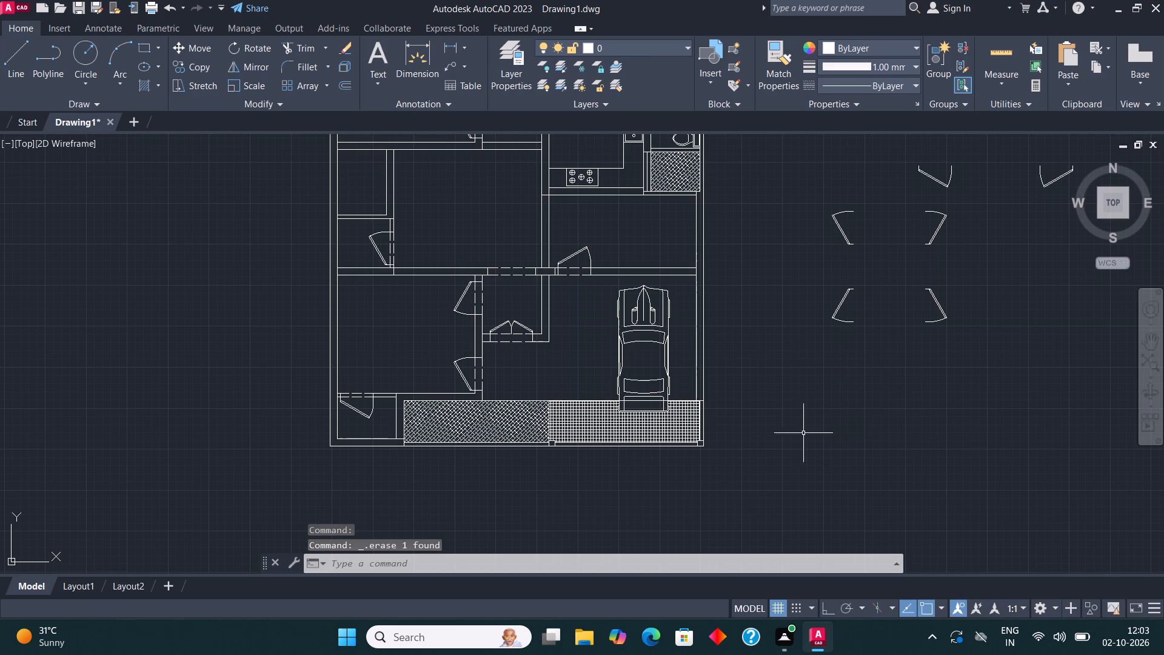
Draw a long horizontal rectangle as the sofa seat below the top wall of the lower-left room.
middle_click_drag(638, 399, 763, 468)
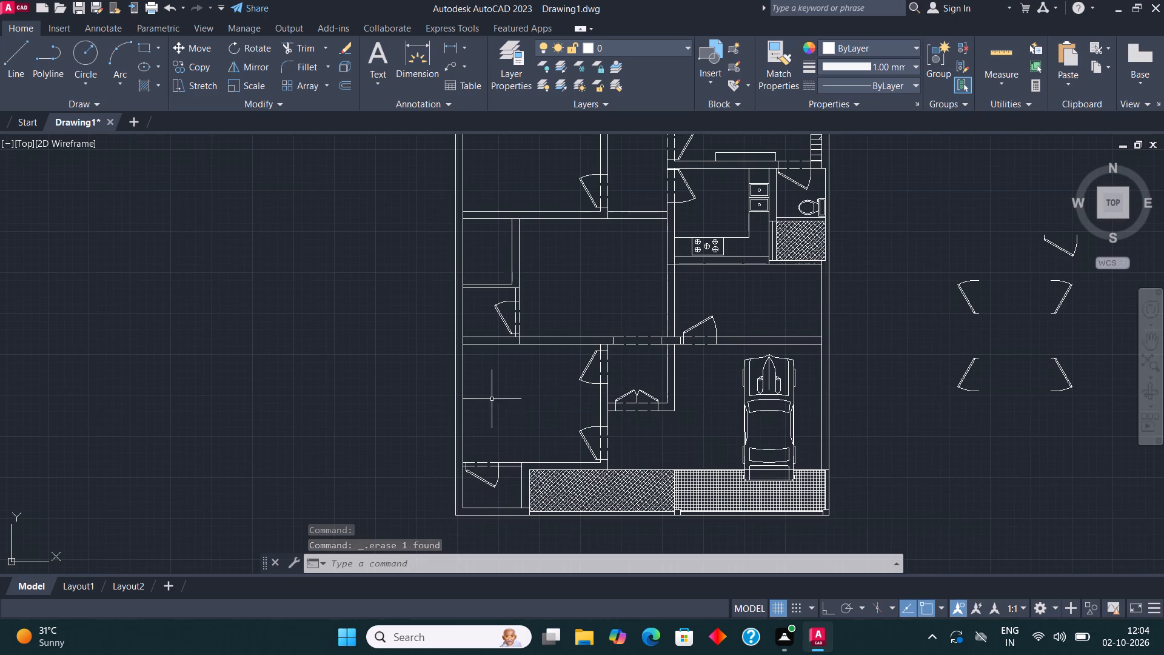
scroll(469, 370, "up", 3)
middle_click_drag(647, 377, 571, 404)
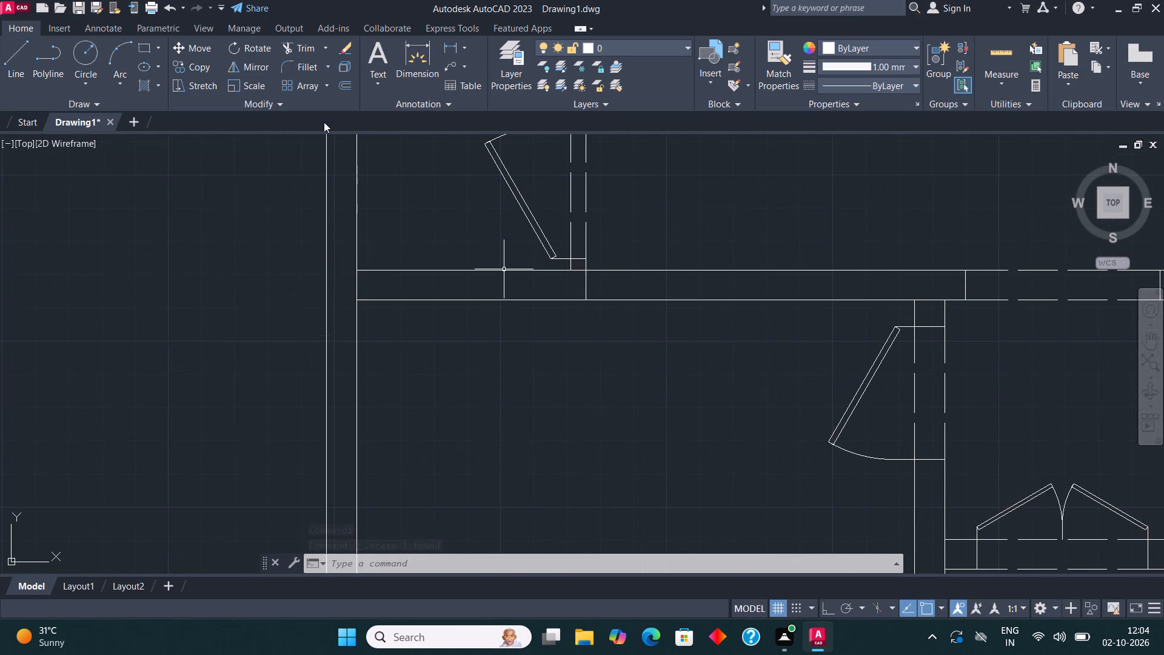
left_click(142, 44)
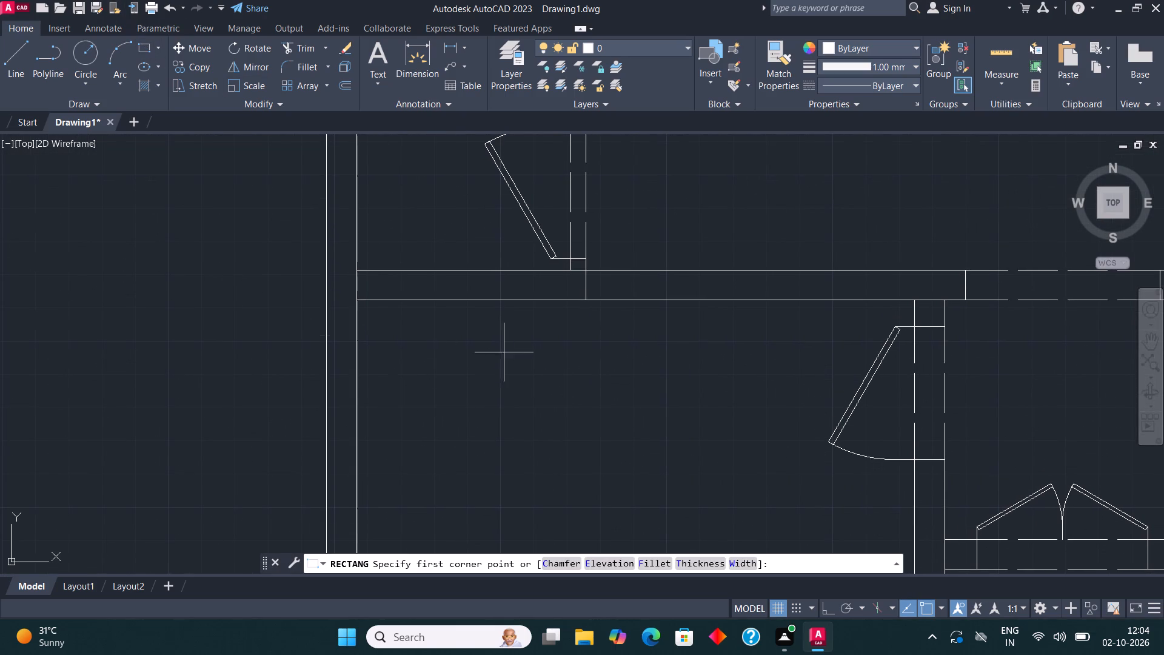
left_click(490, 334)
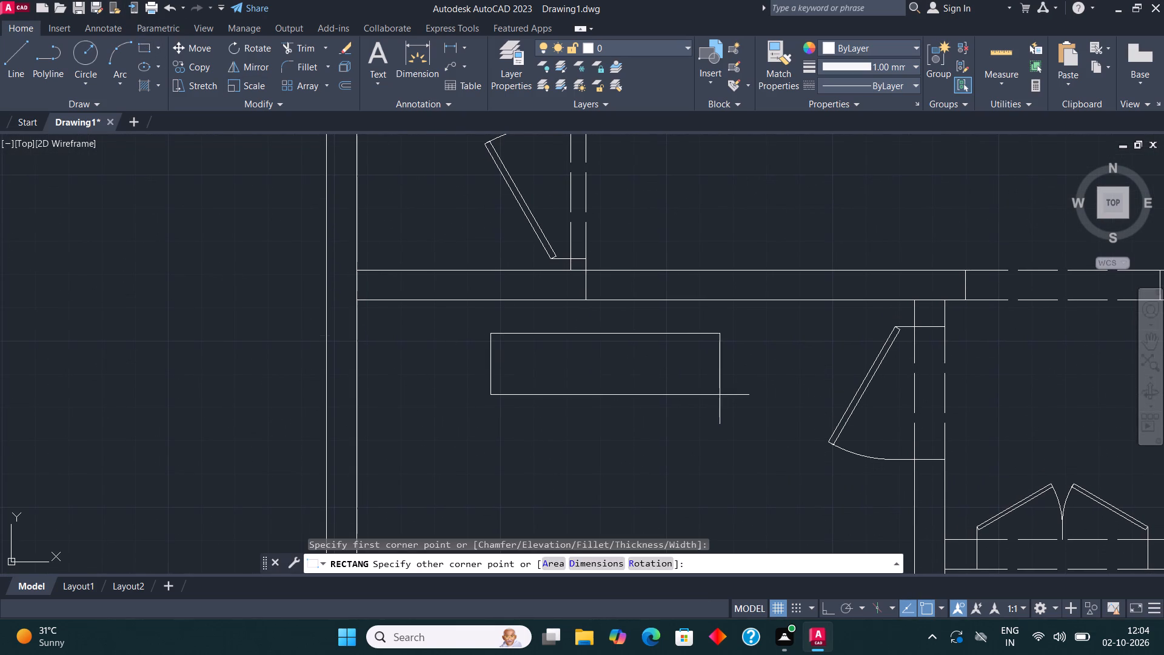
left_click(726, 404)
With Ortho on, draw connected lines about 3" outside the seat rectangle's sides and top to form the sofa's arms and back.
middle_click_drag(751, 374, 730, 379)
scroll(572, 364, "up", 1)
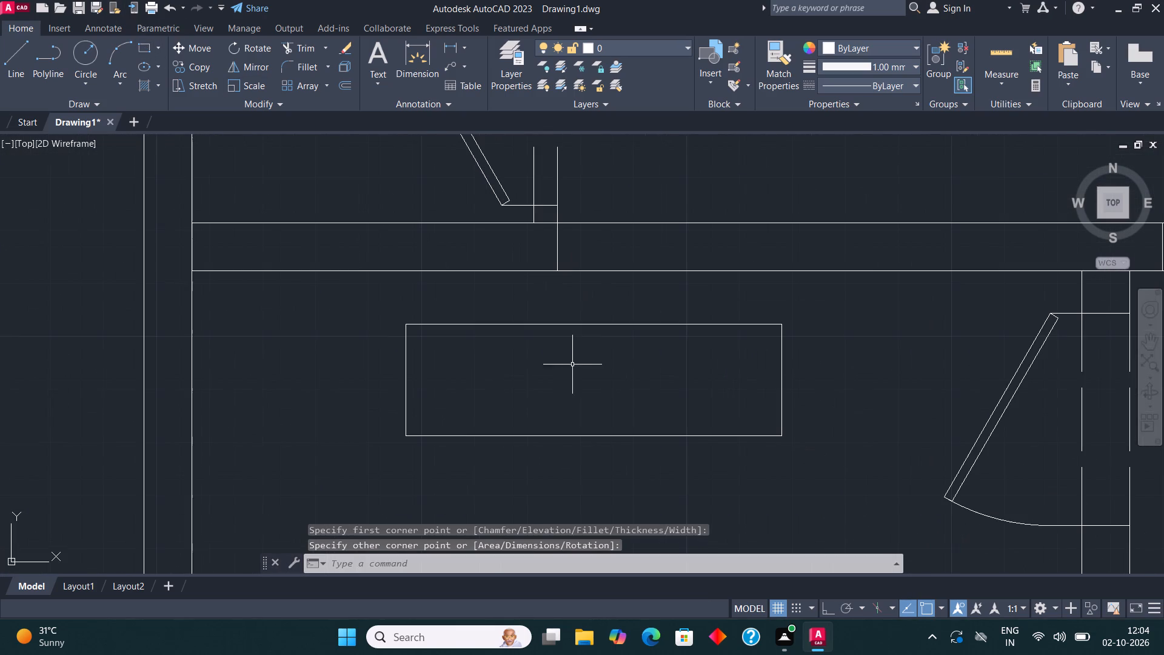
left_click(5, 56)
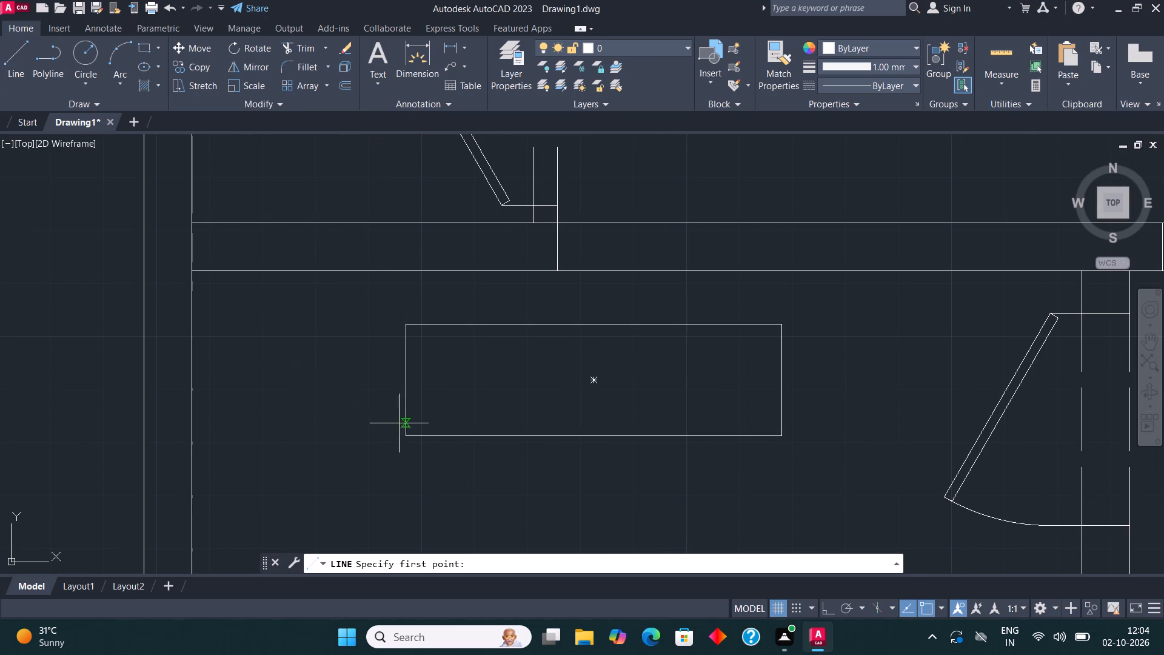
left_click(403, 419)
left_click(390, 419)
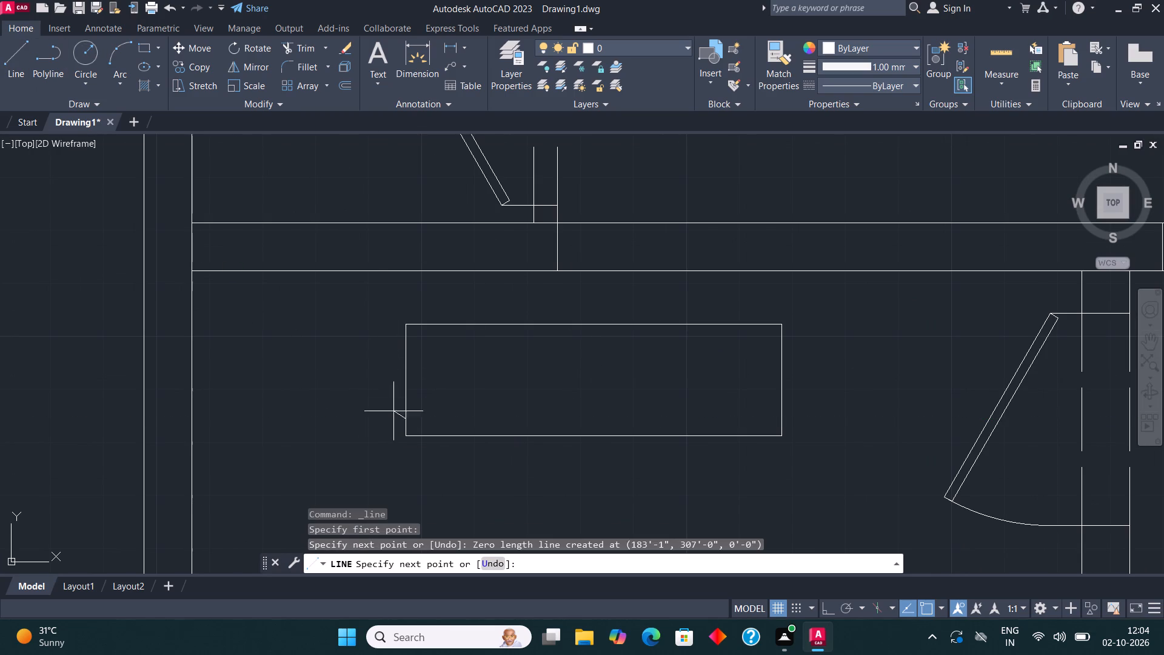
key("F8")
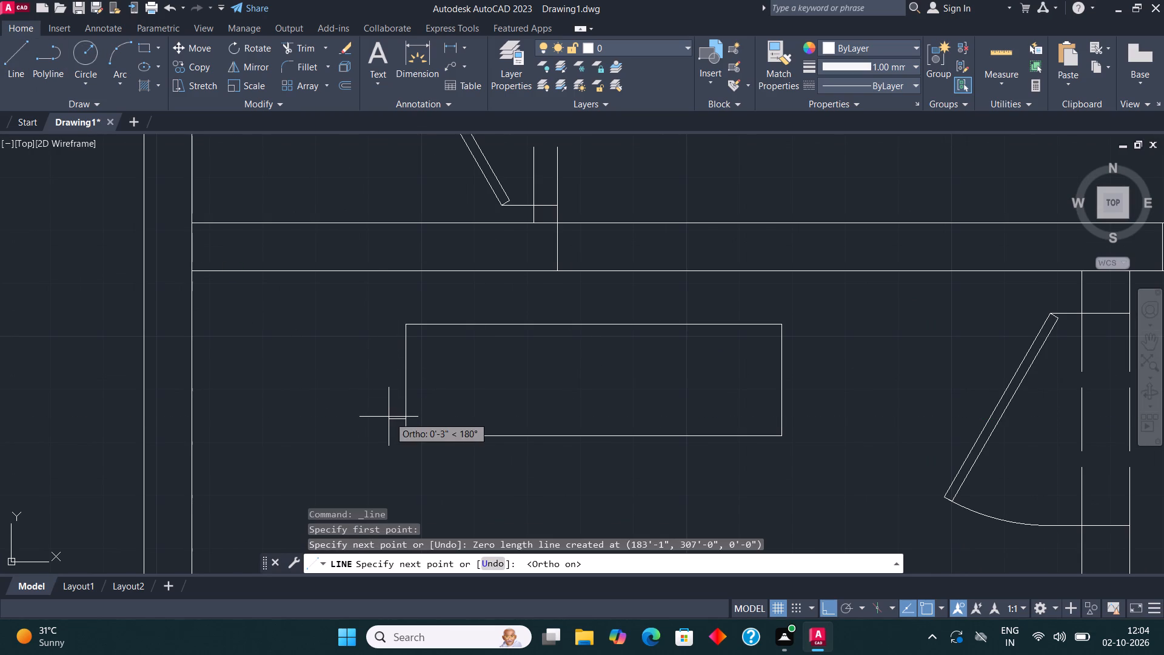
left_click(389, 417)
left_click(395, 309)
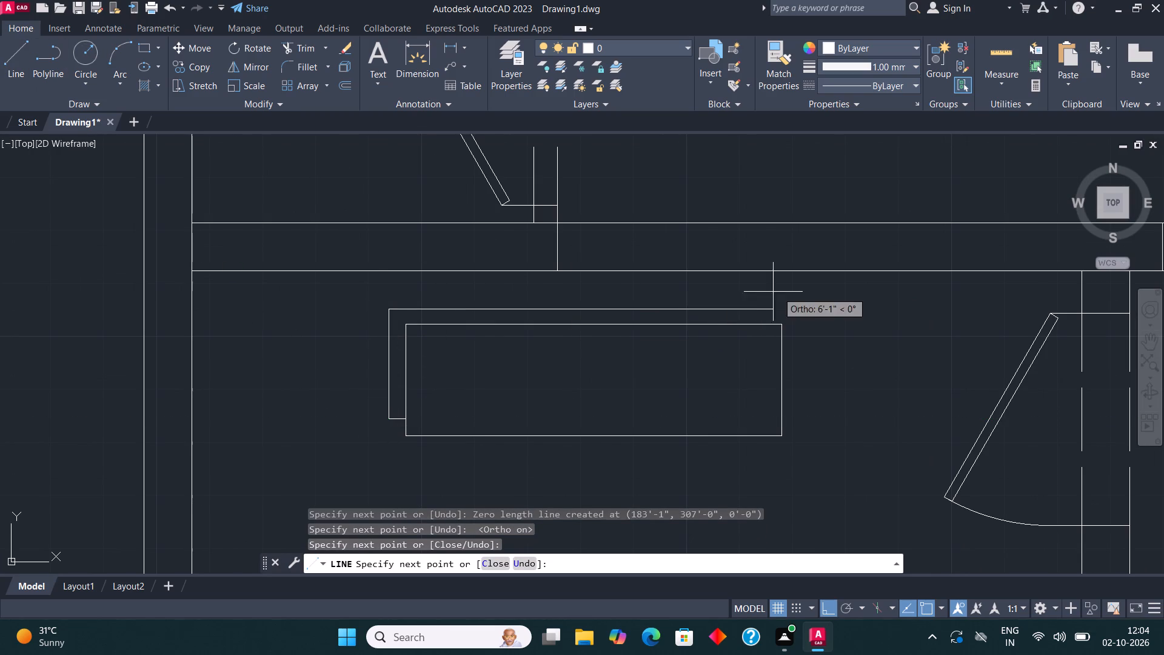
left_click(796, 315)
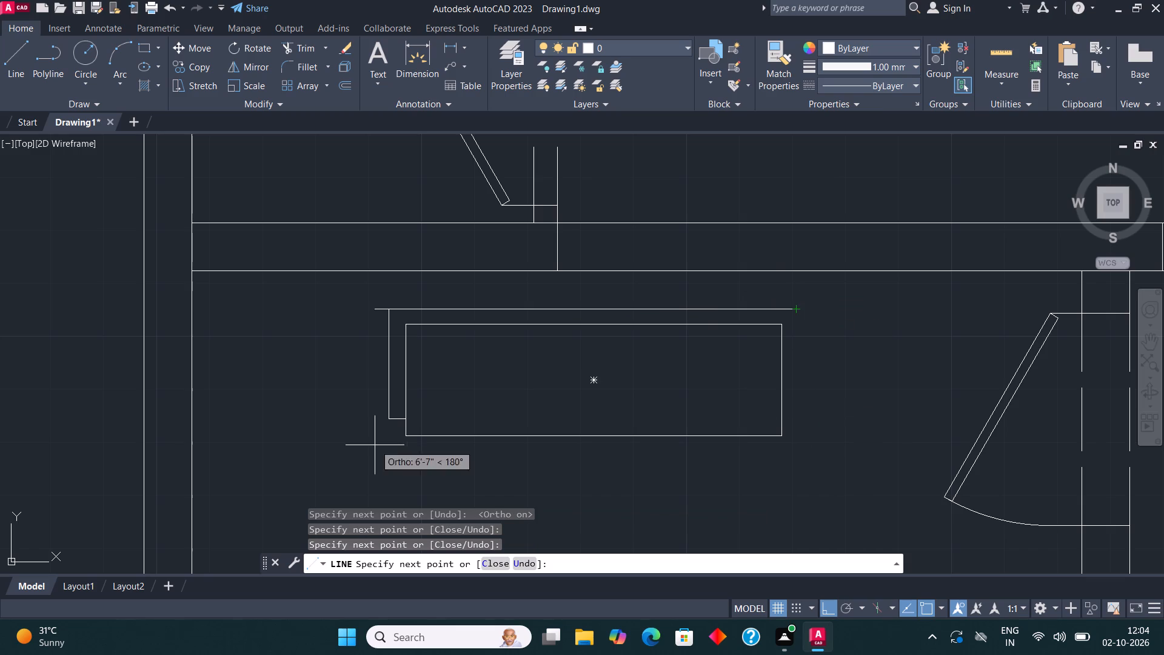
left_click(799, 419)
left_click(781, 420)
key("Escape")
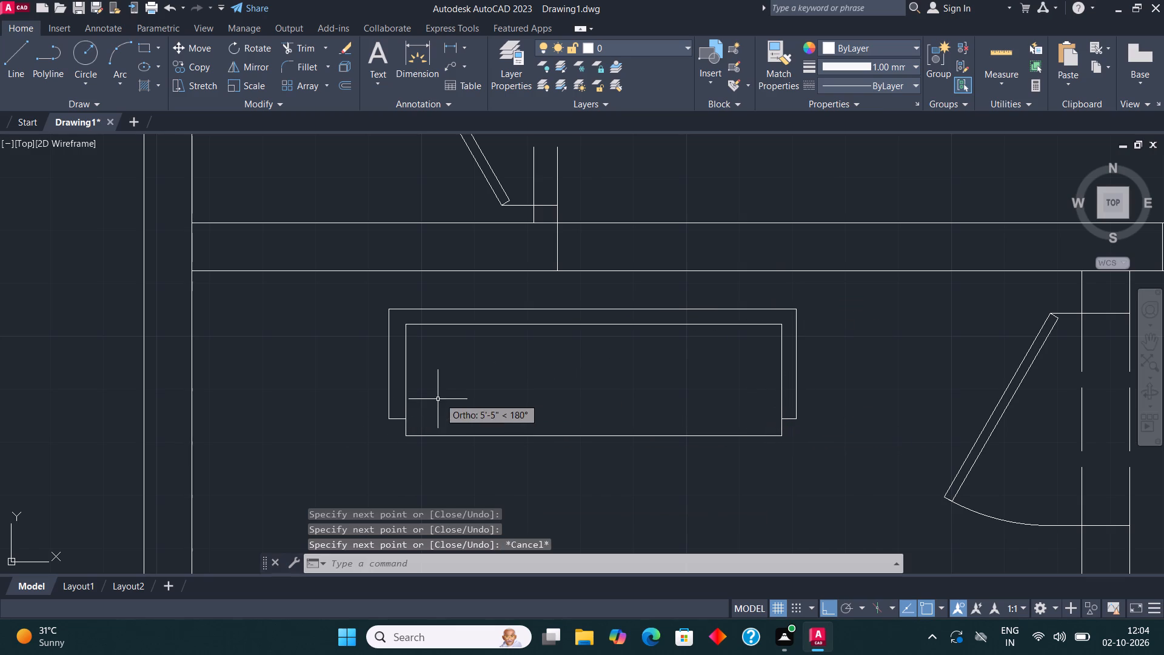
Draw a vertical divider line across the seat rectangle about a third of the way from its left end.
middle_click_drag(635, 401, 560, 397)
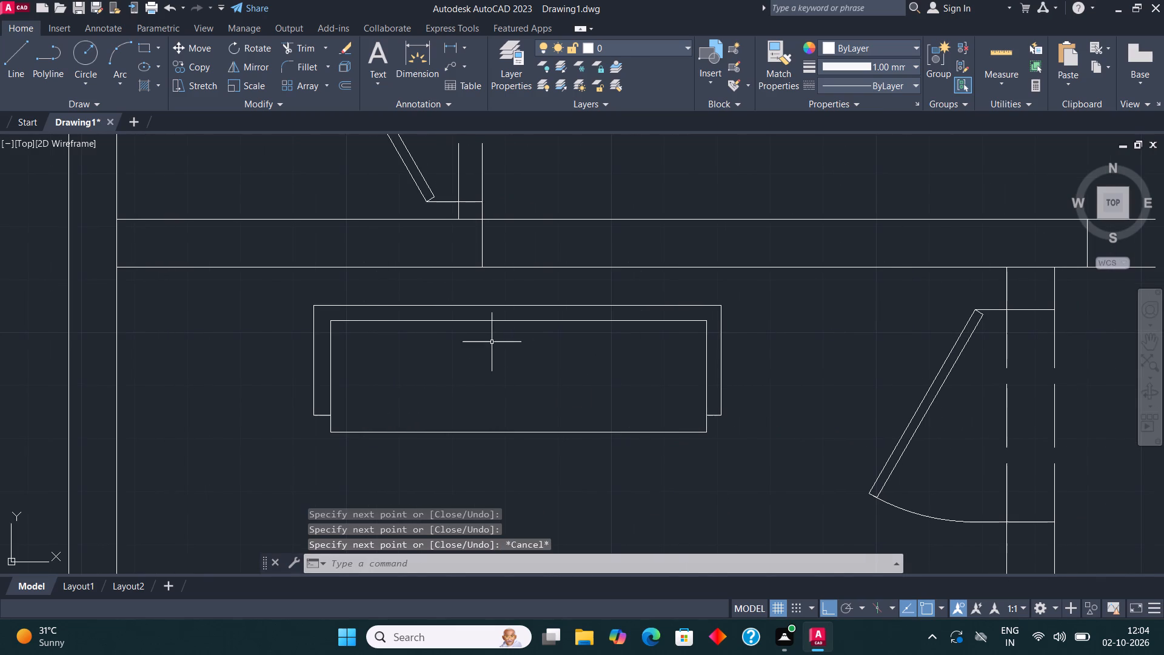
left_click(24, 53)
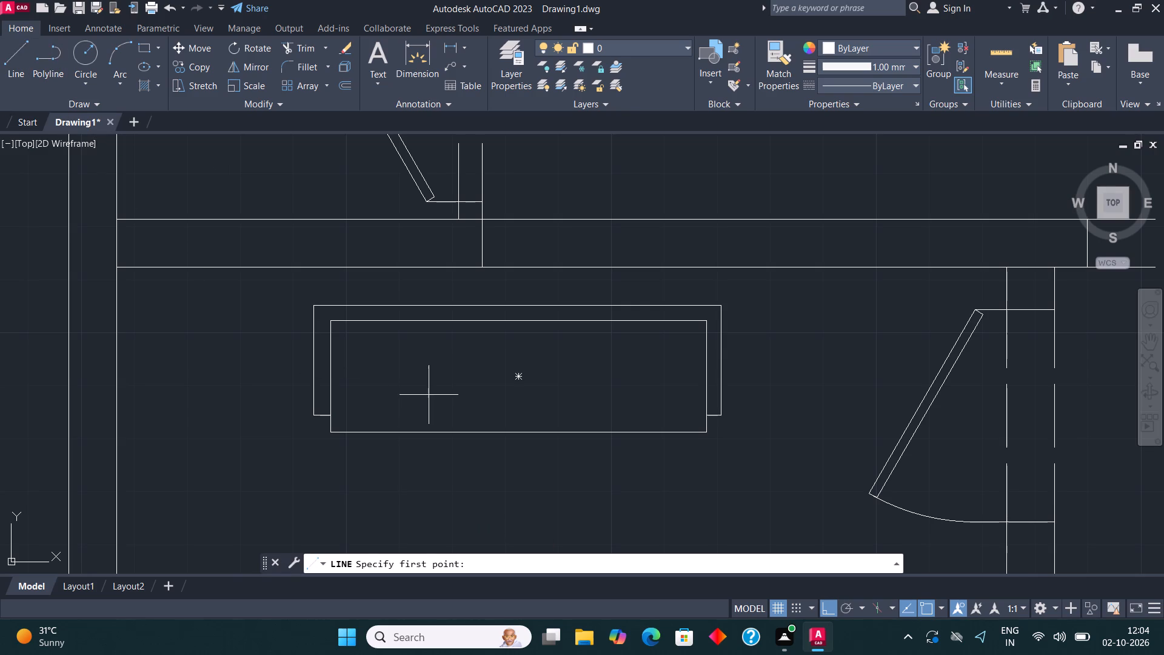
left_click(441, 325)
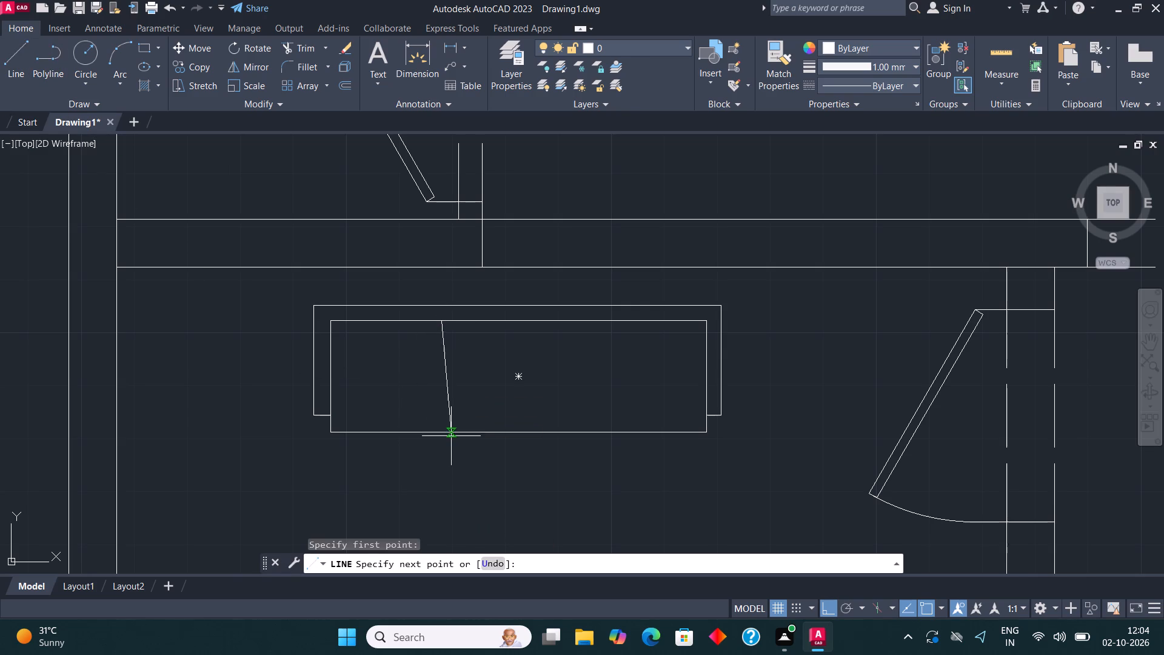
left_click(449, 430)
key("Escape")
Copy the divider line about 2'-1" to the right to split the seat into three cushions.
left_click(441, 383)
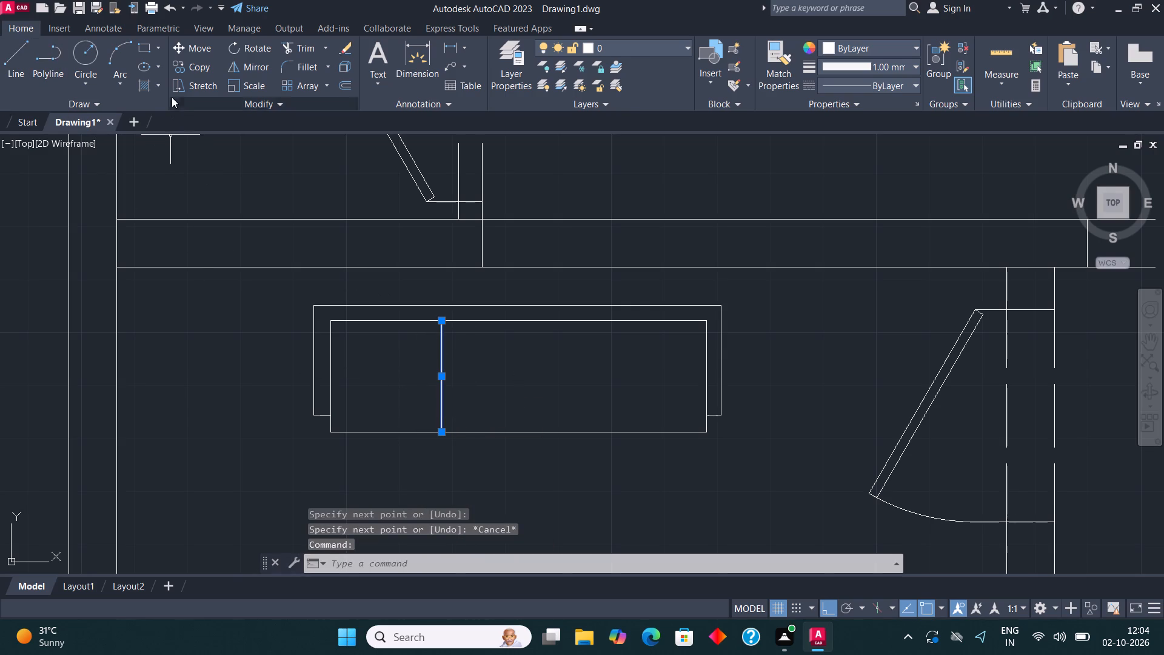
left_click(195, 72)
left_click(440, 375)
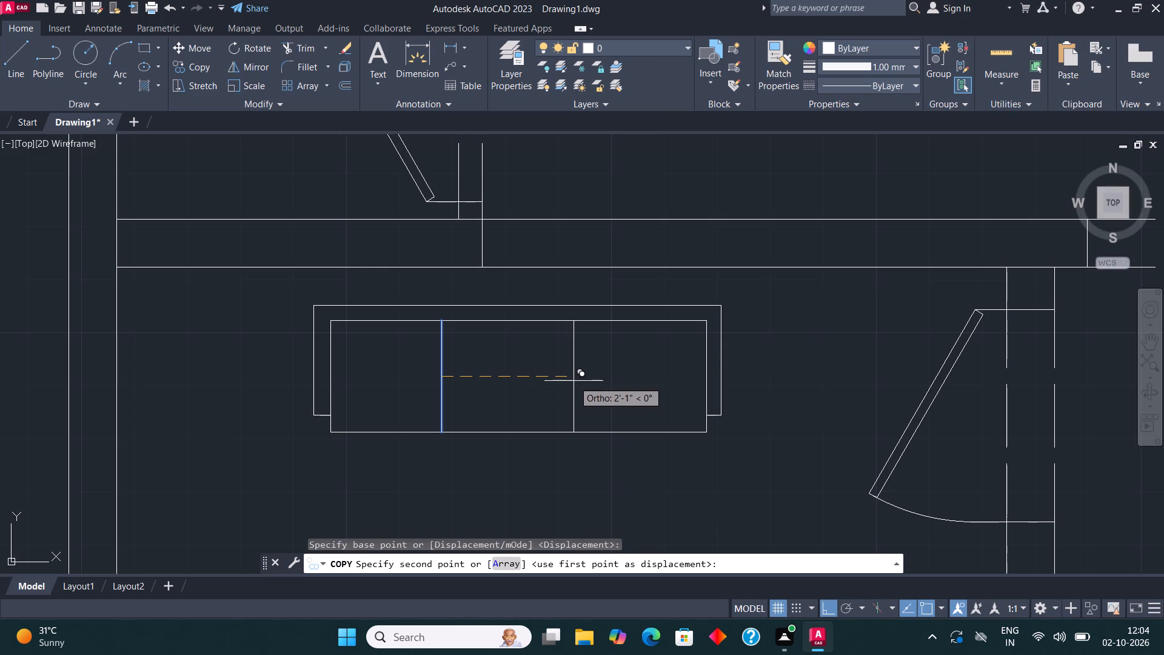
left_click(578, 381)
key("Escape")
Shift the first divider slightly toward the second one by its midpoint grip to even out the cushions.
left_click(443, 369)
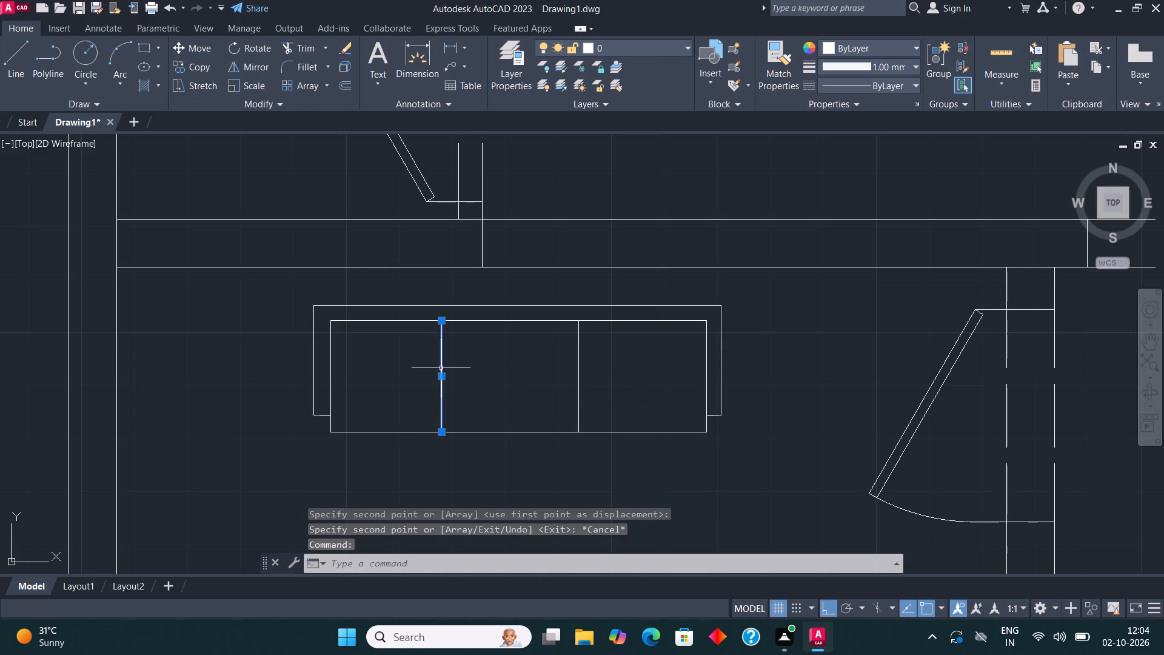
left_click(441, 375)
left_click(449, 378)
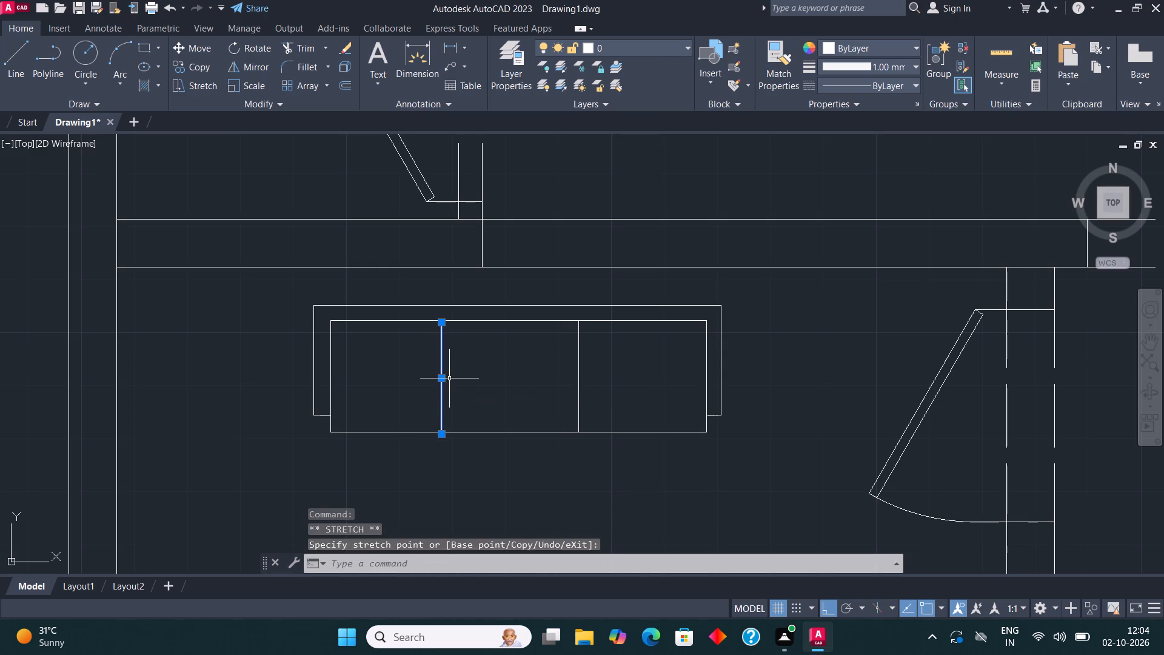
key("Escape")
left_click(444, 372)
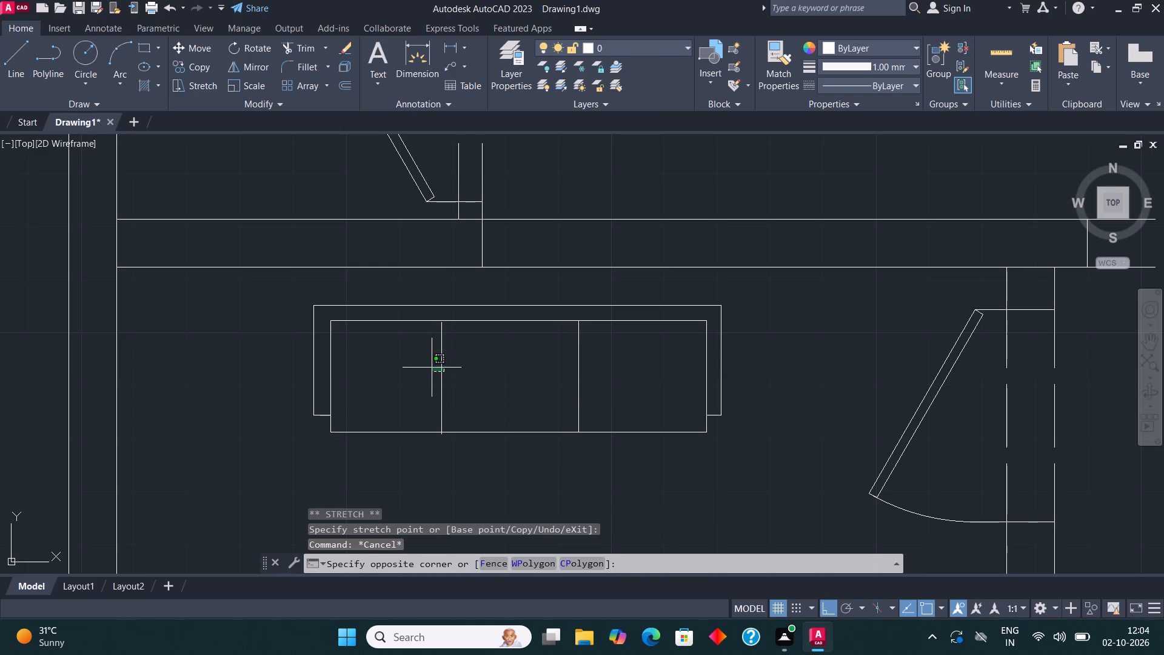
left_click(426, 366)
scroll(442, 393, "up", 2)
left_click(436, 363)
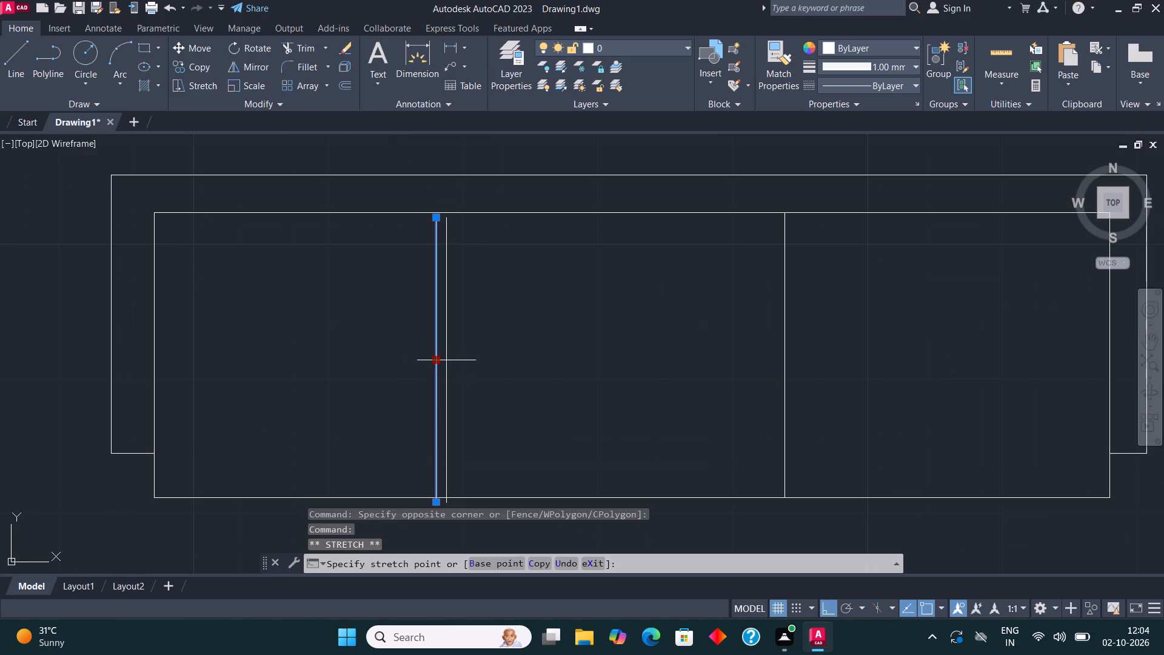
left_click(447, 359)
scroll(449, 361, "down", 3)
key("Escape")
Move the first divider up so its top end meets the seat rectangle's top edge.
scroll(455, 344, "up", 4)
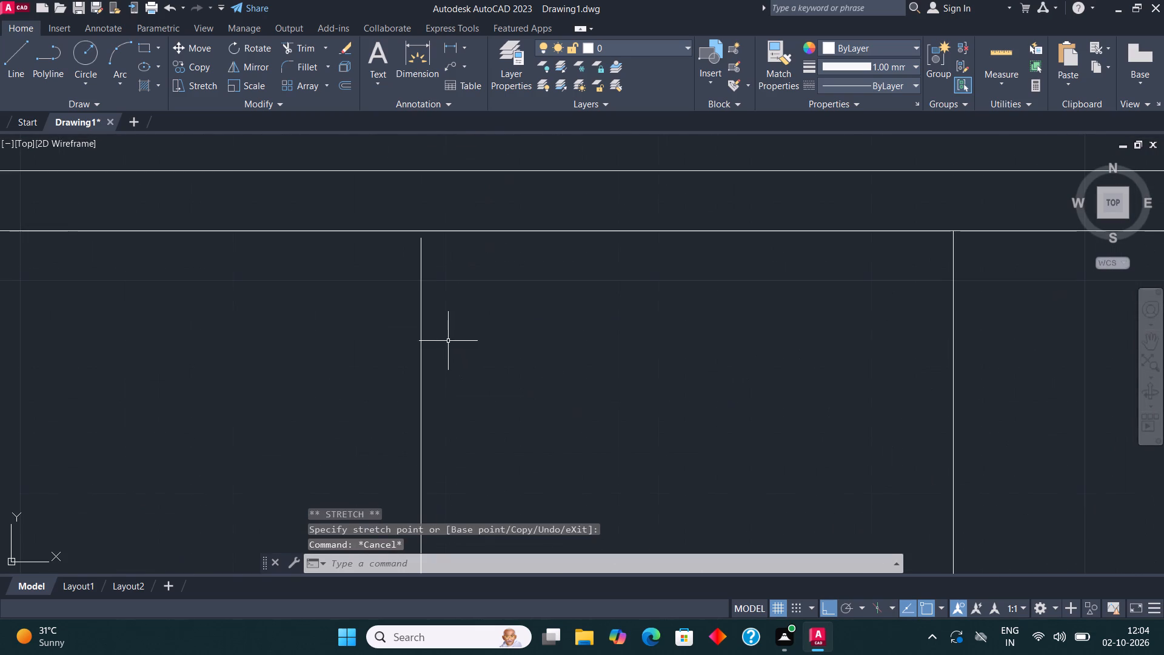
left_click(420, 318)
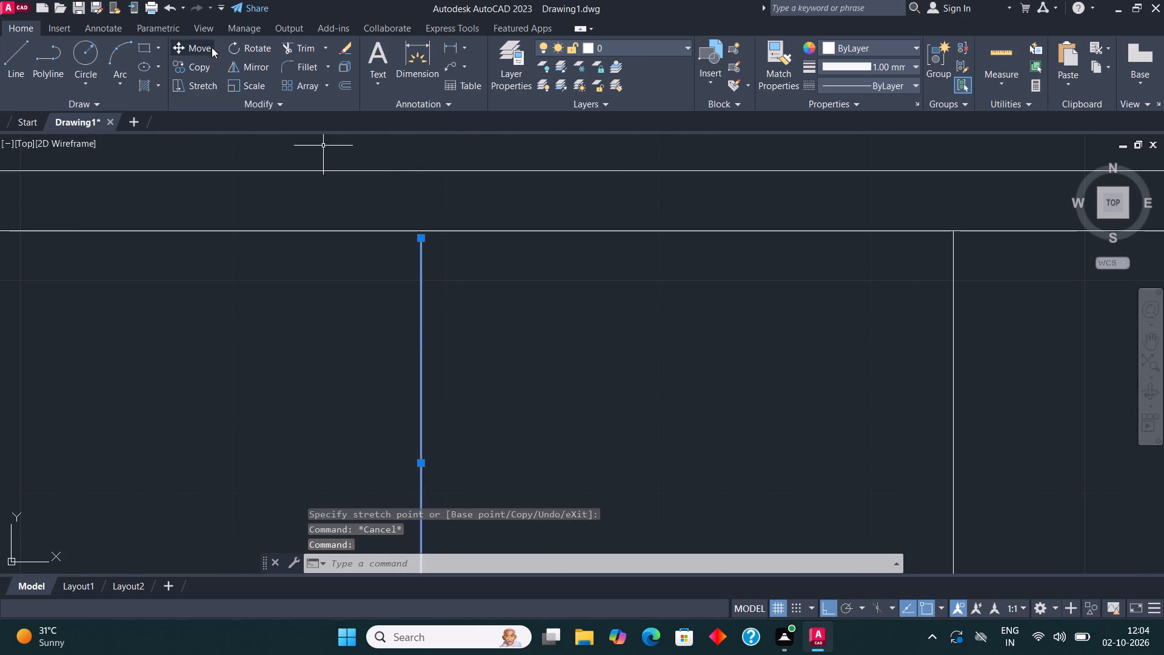
left_click(207, 45)
scroll(416, 215, "up", 2)
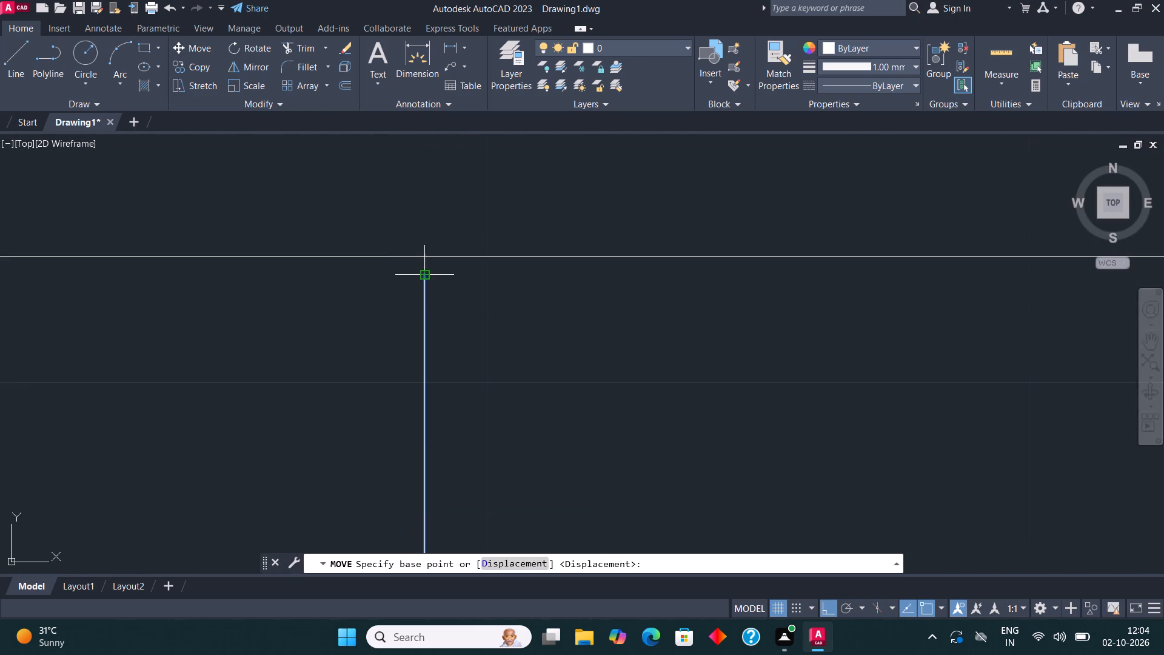
left_click(422, 275)
left_click(426, 263)
scroll(418, 227, "down", 4)
key("Escape")
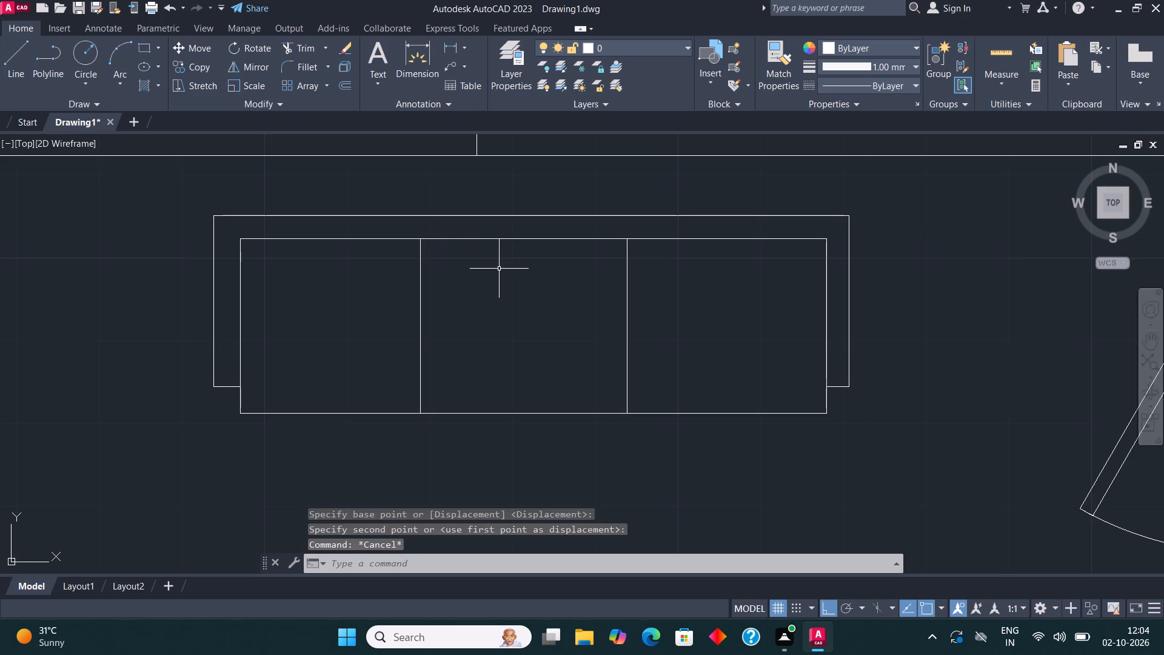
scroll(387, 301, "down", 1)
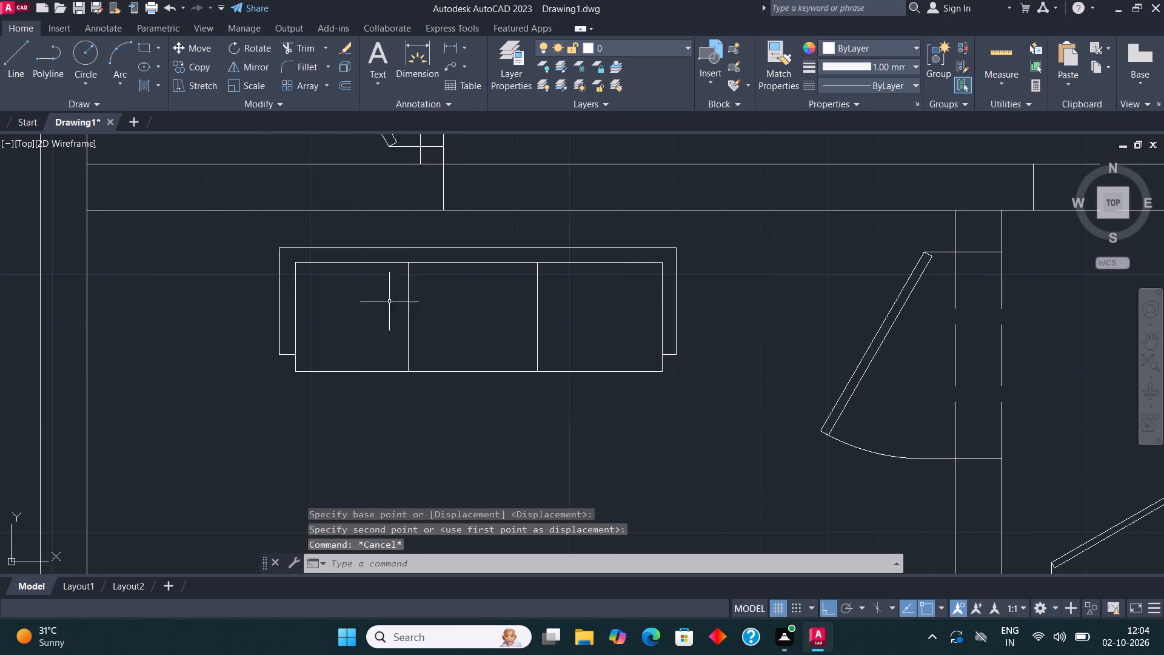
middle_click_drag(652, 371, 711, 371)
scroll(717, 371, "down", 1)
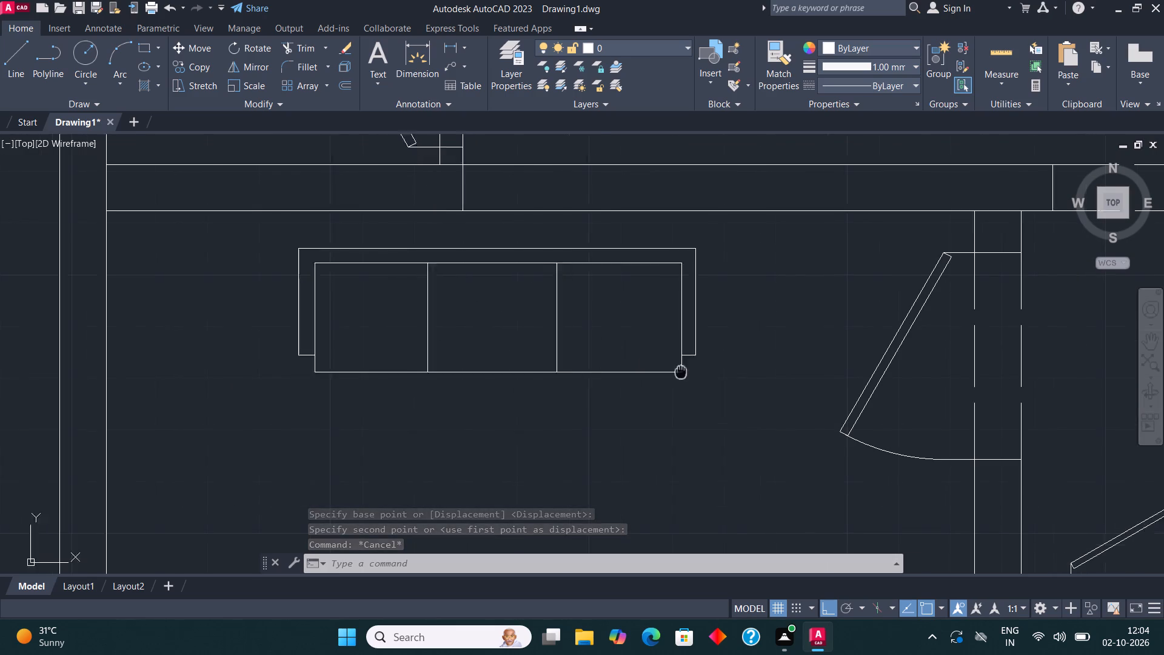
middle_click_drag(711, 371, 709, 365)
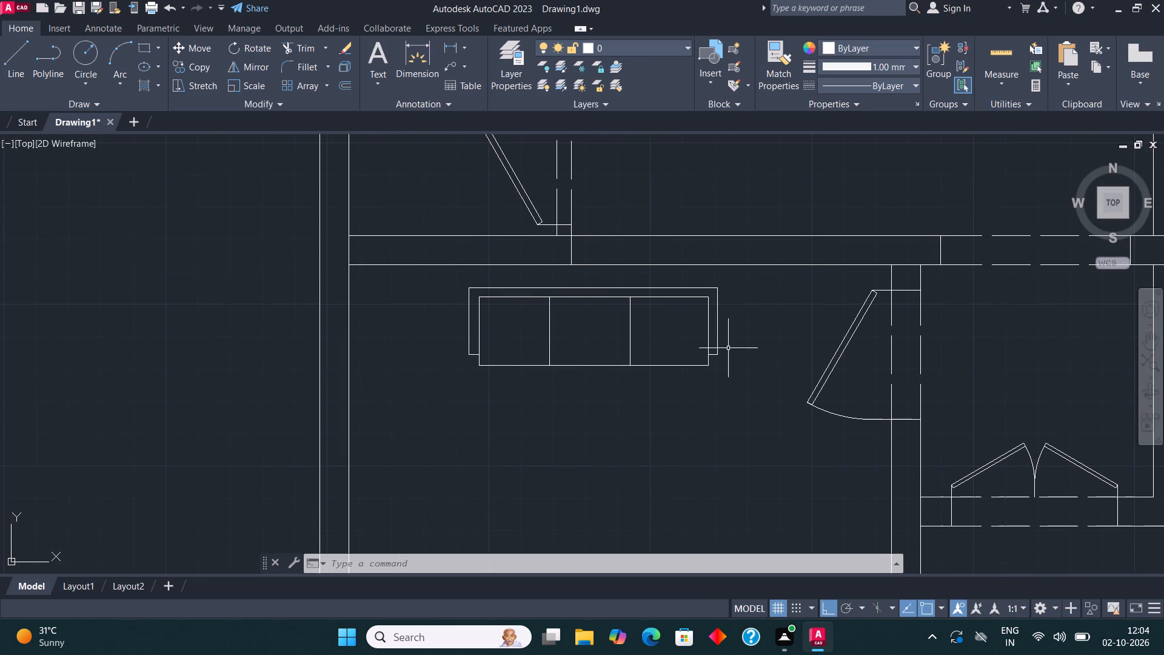
Draw a near-square side table rectangle between the wall and the sofa's left arm, about as deep as the sofa.
scroll(467, 316, "up", 1)
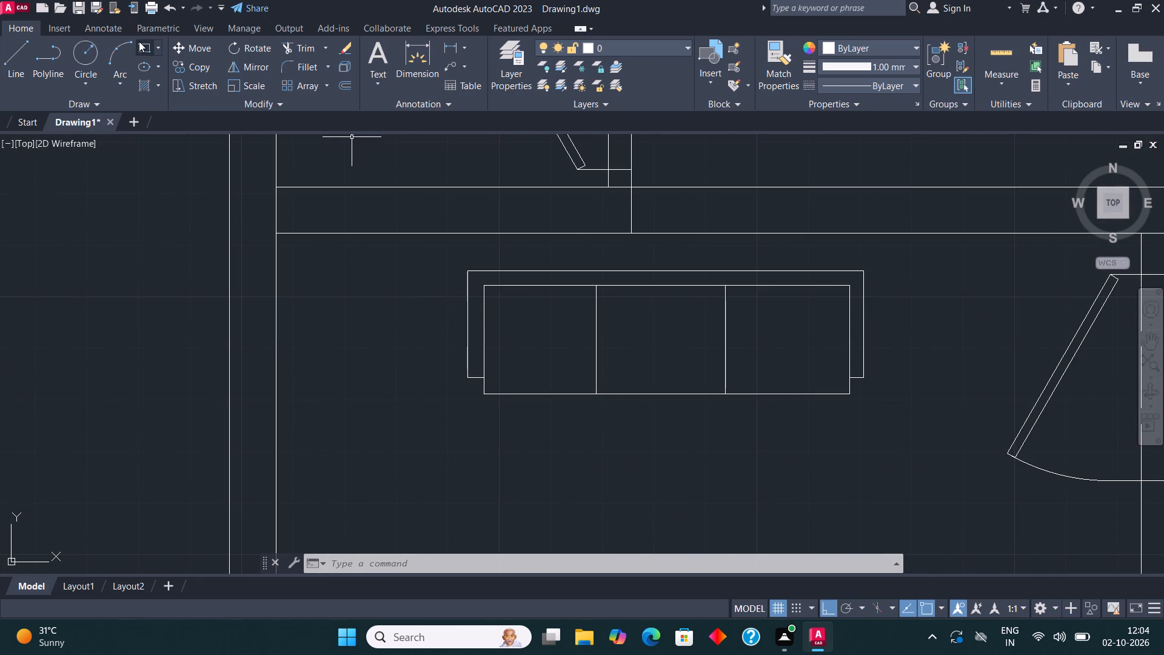
left_click(139, 41)
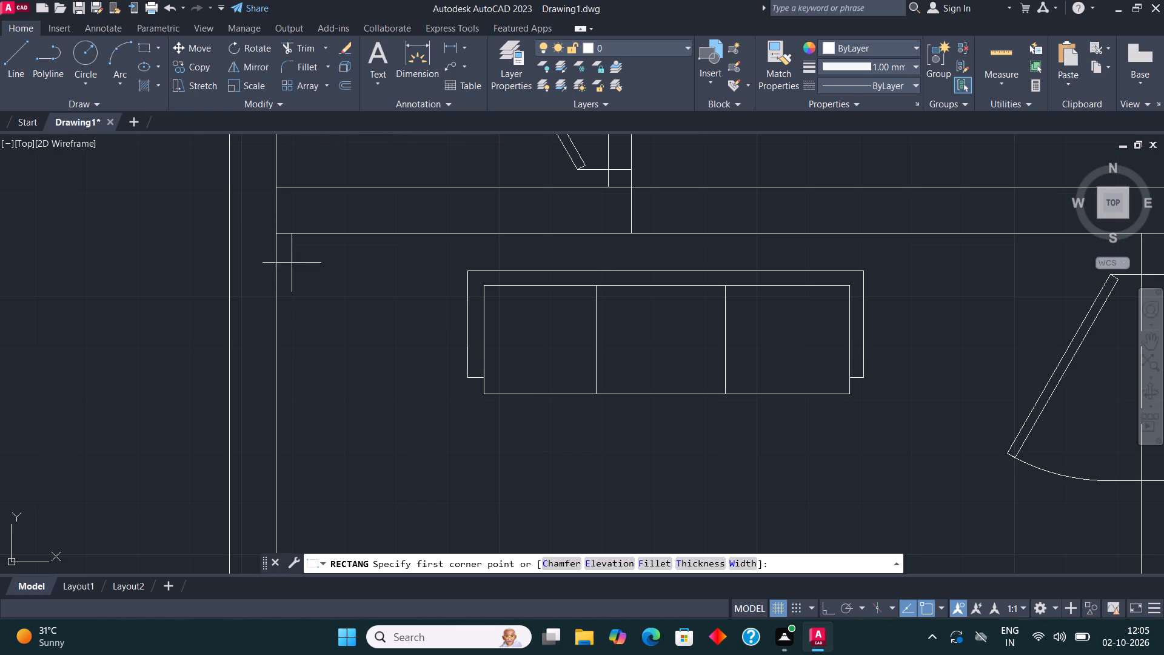
middle_click_drag(386, 363, 427, 363)
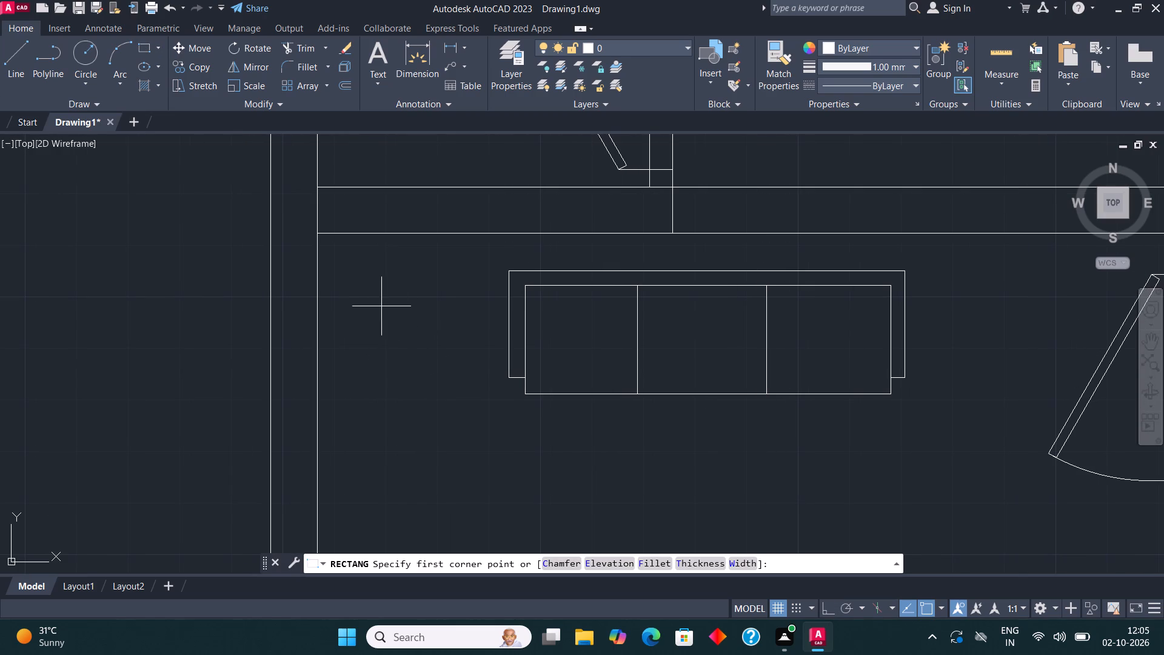
left_click(349, 276)
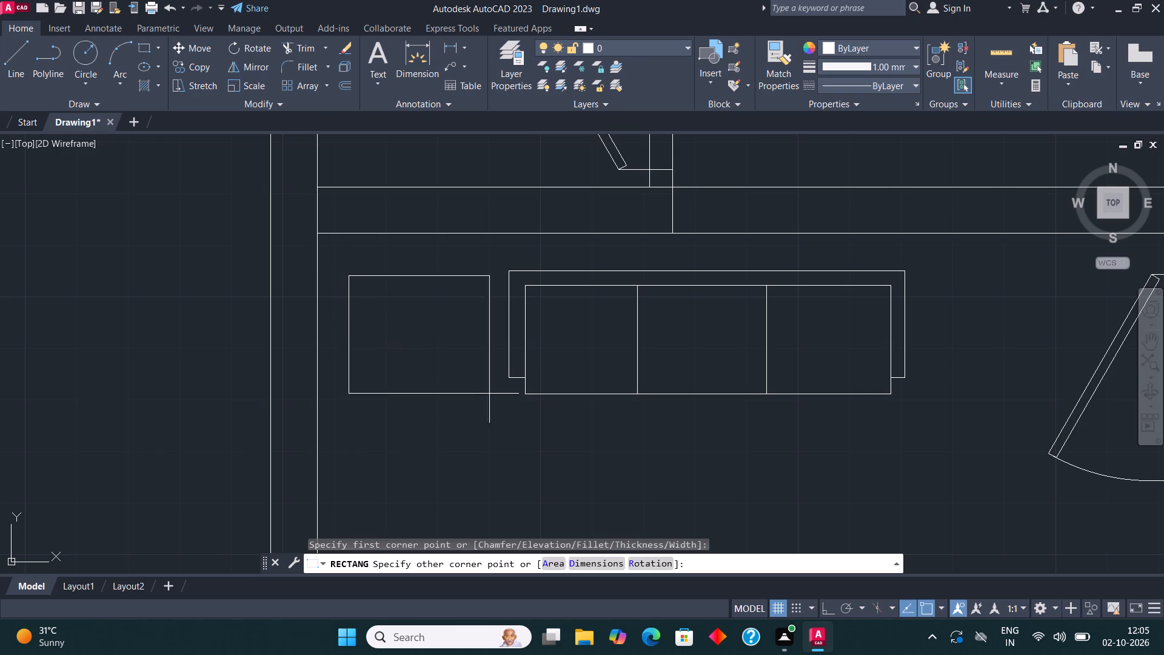
left_click(487, 395)
Offset the side table rectangle inward by about 1" to form an inner border.
middle_click_drag(441, 389, 463, 401)
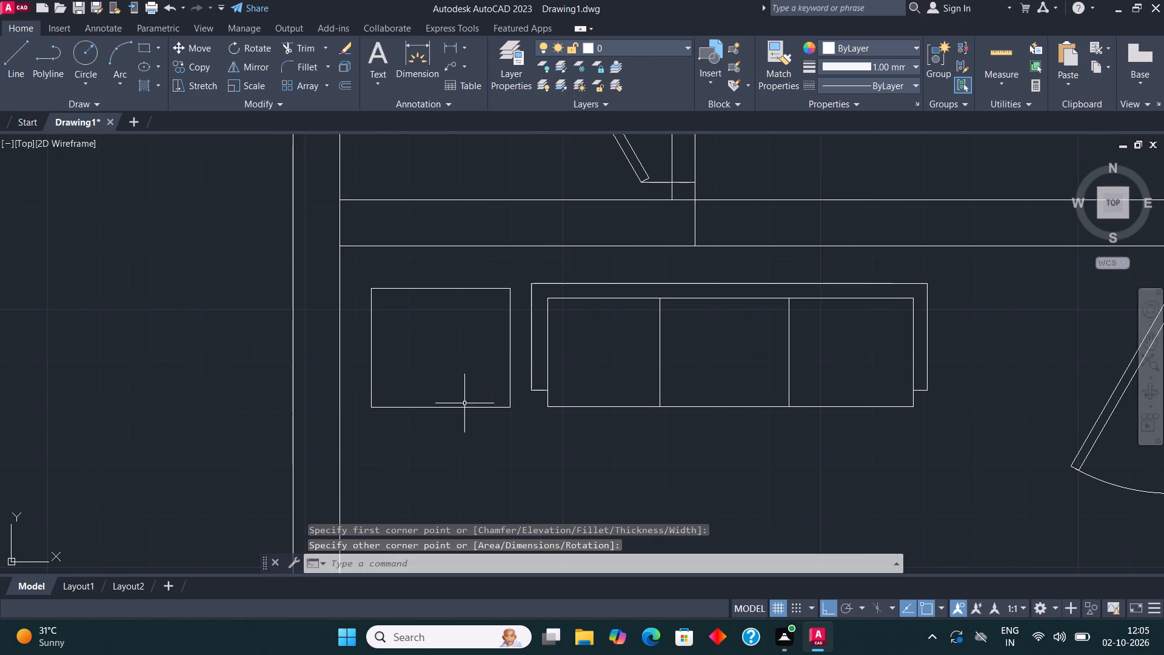
scroll(469, 406, "up", 2)
scroll(392, 377, "down", 1)
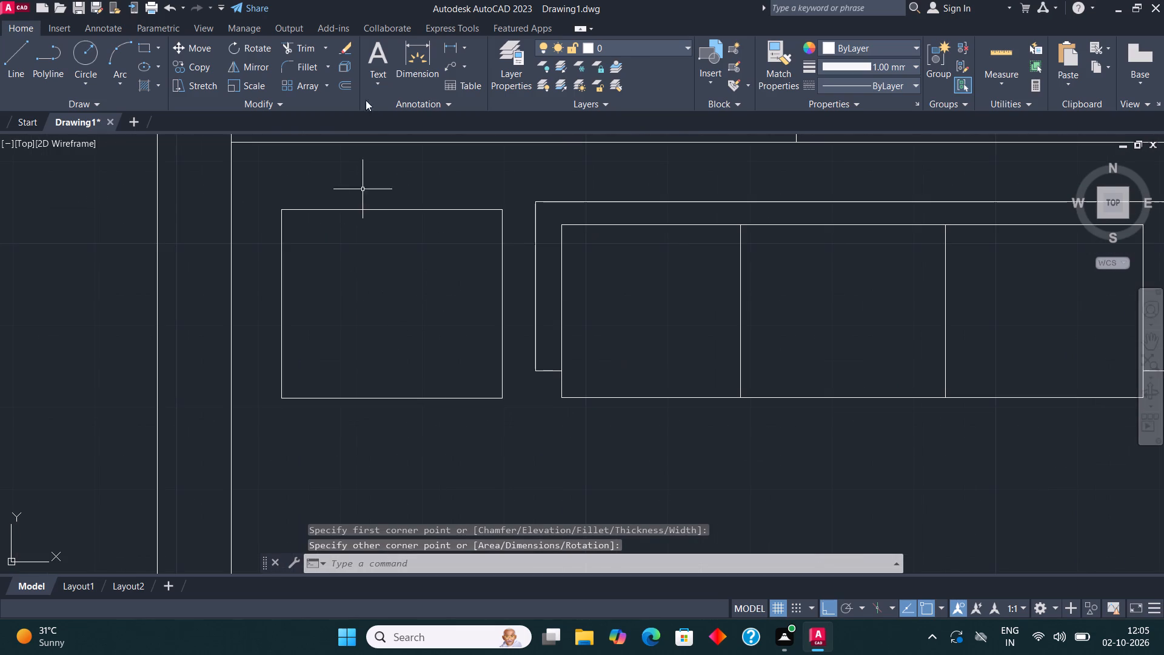
left_click(350, 86)
left_click(400, 212)
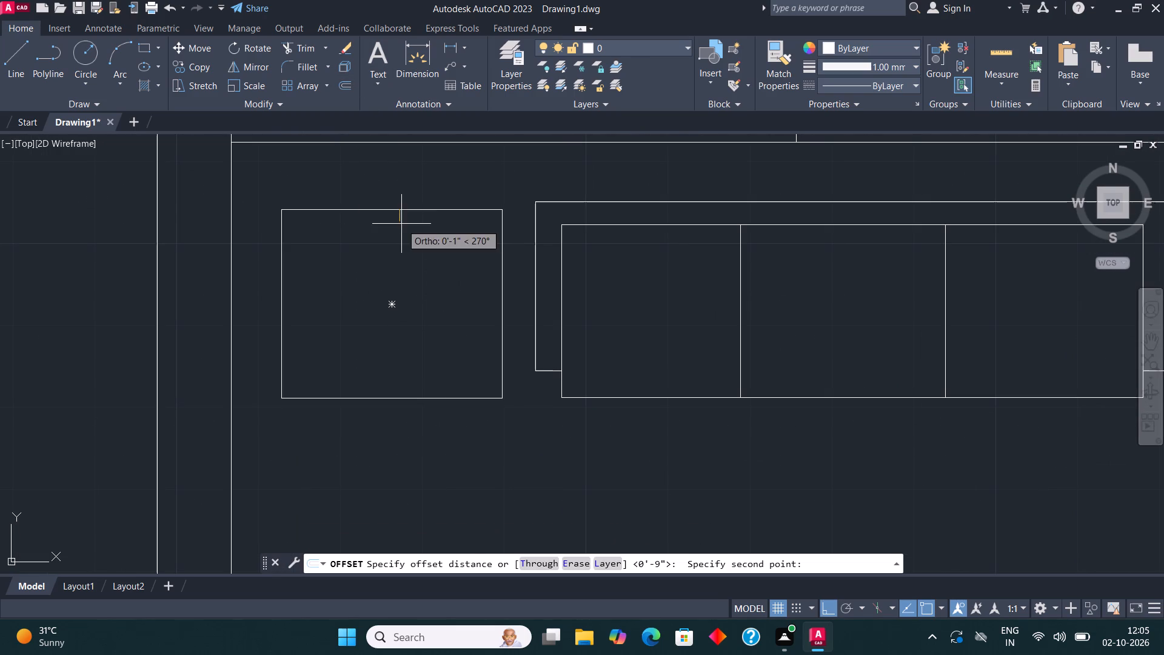
left_click(401, 224)
left_click(406, 210)
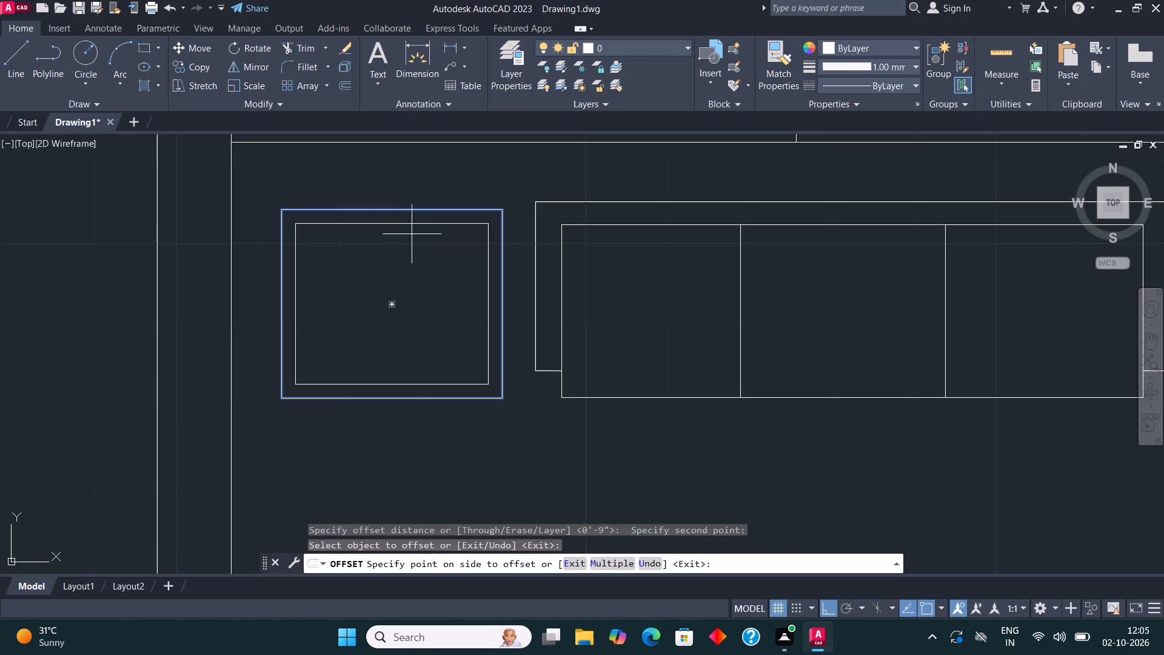
left_click(412, 234)
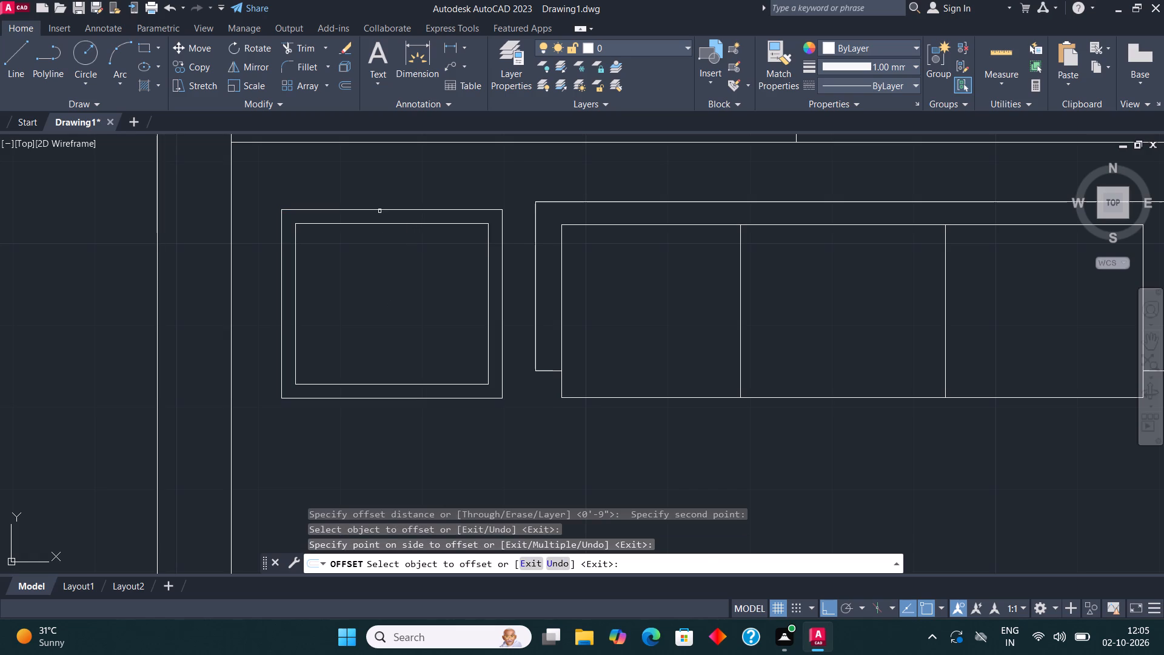
left_click(380, 211)
type("1\"")
key("Return")
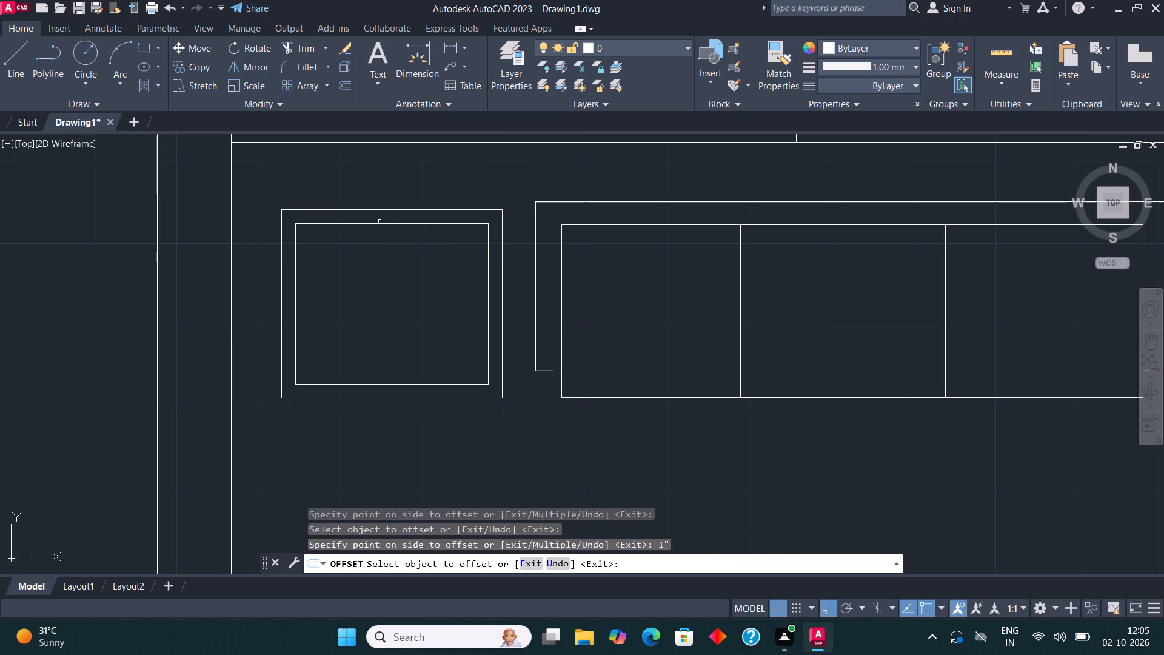
key("Escape")
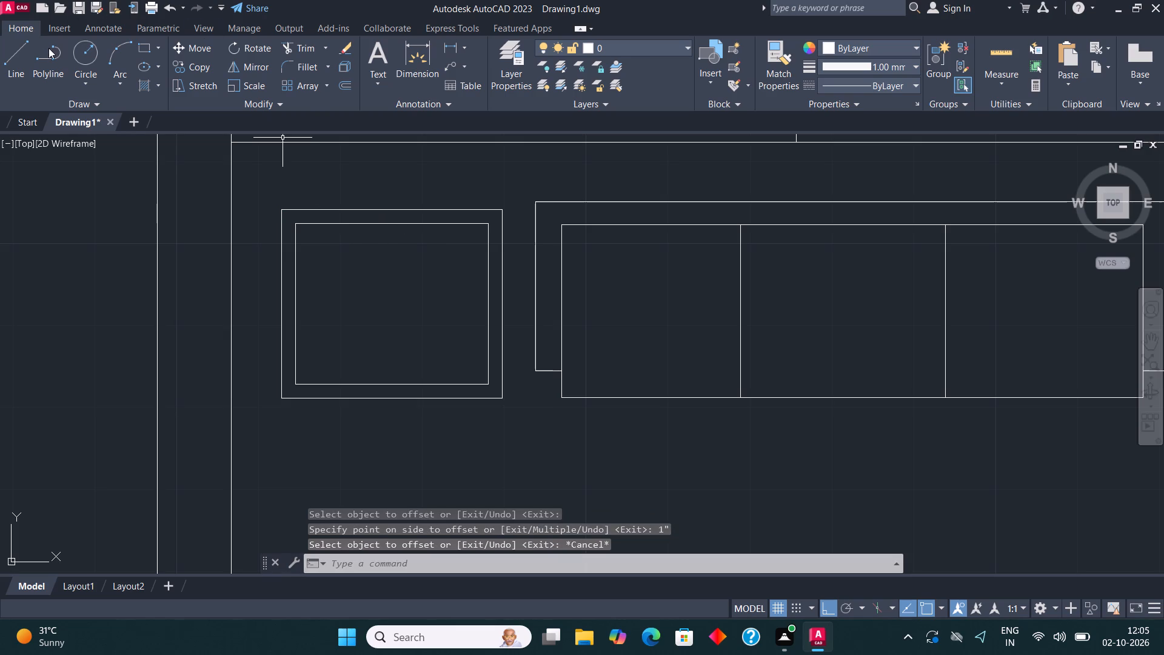
Draw a circle of about 3" radius at the centre of the side table.
left_click(81, 51)
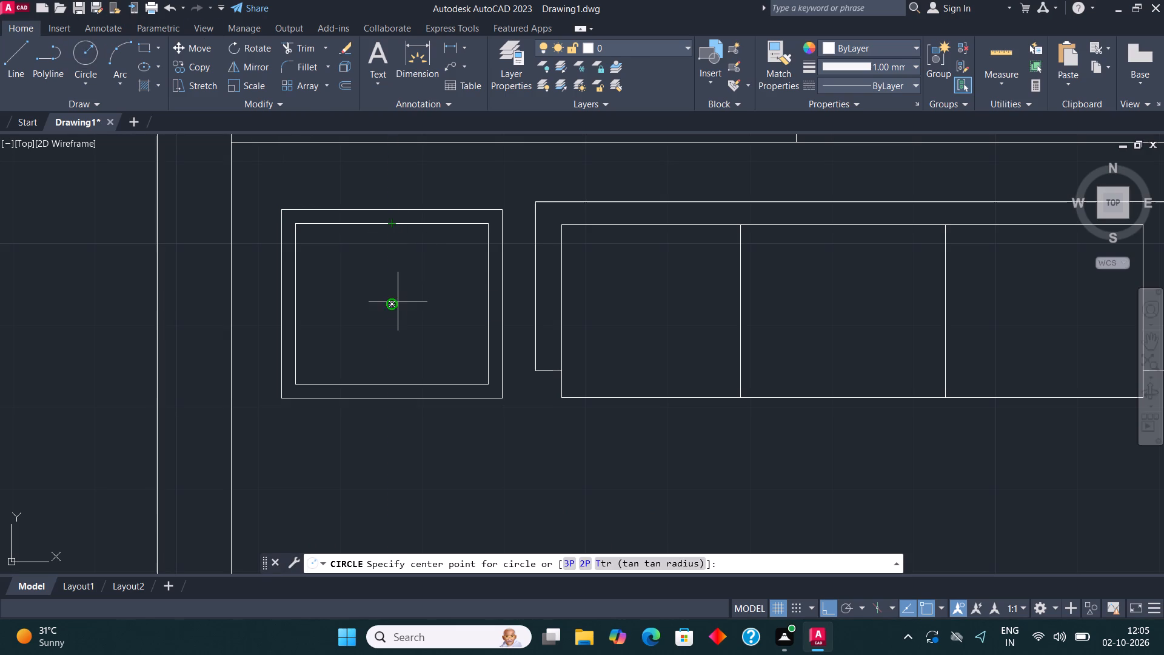
left_click(395, 301)
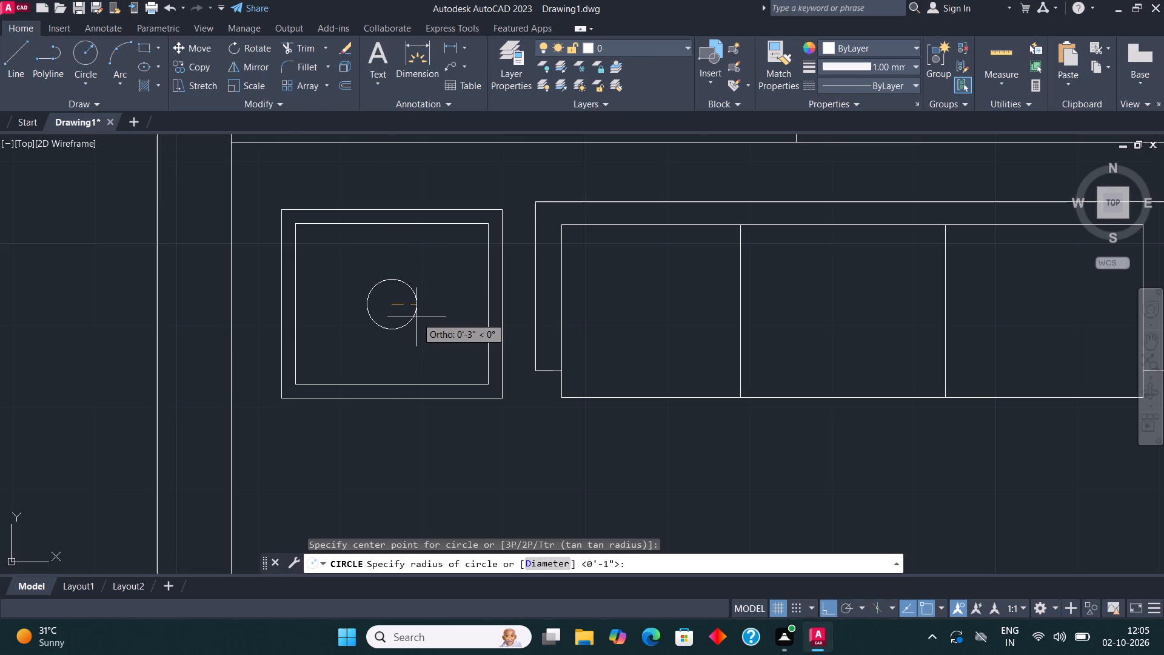
left_click(418, 318)
Draw a small near-square pillow rectangle on the sofa's first cushion, starting from the seat's left edge just below its back.
scroll(349, 232, "down", 2)
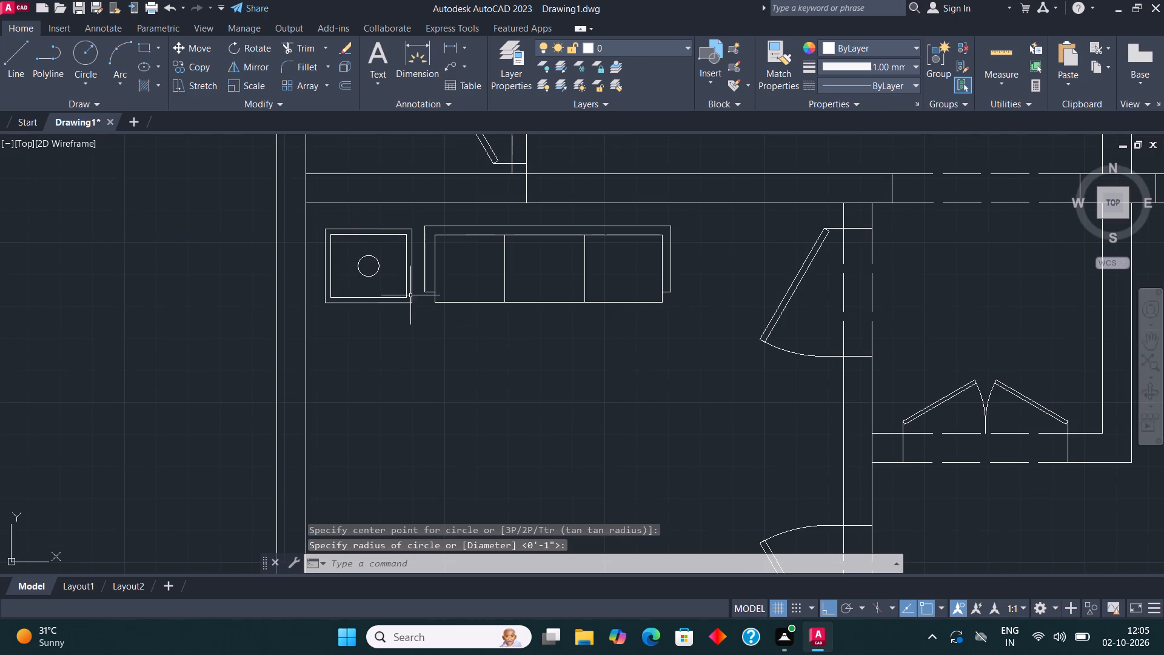
middle_click_drag(495, 293, 455, 354)
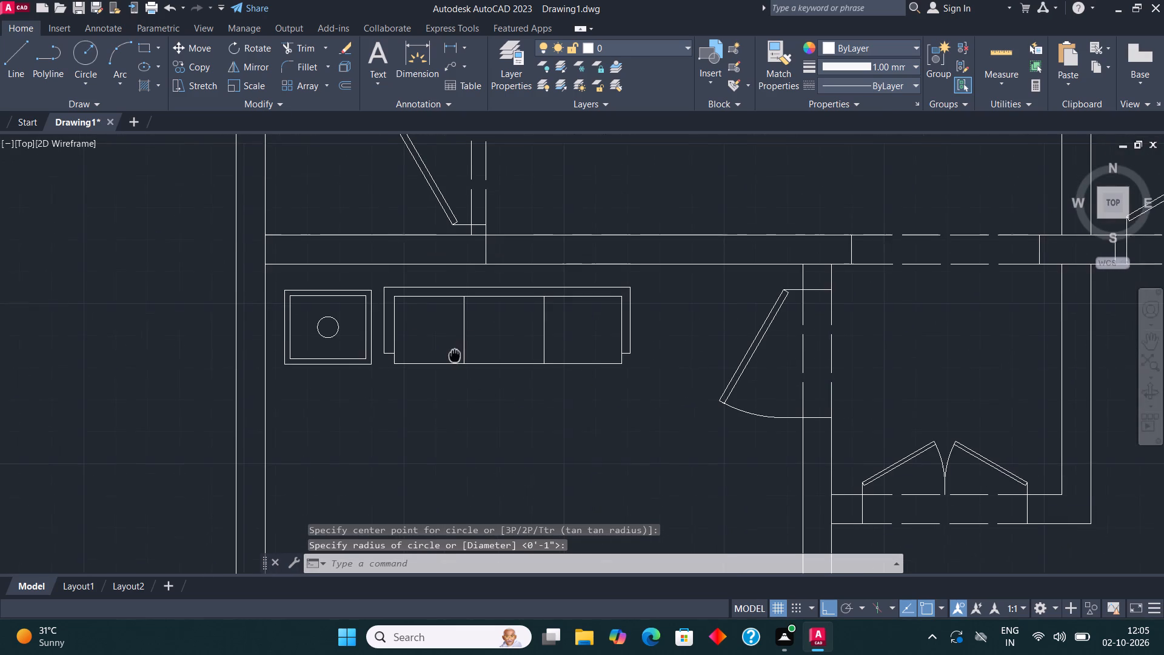
middle_click_drag(455, 354, 457, 357)
scroll(543, 317, "up", 1)
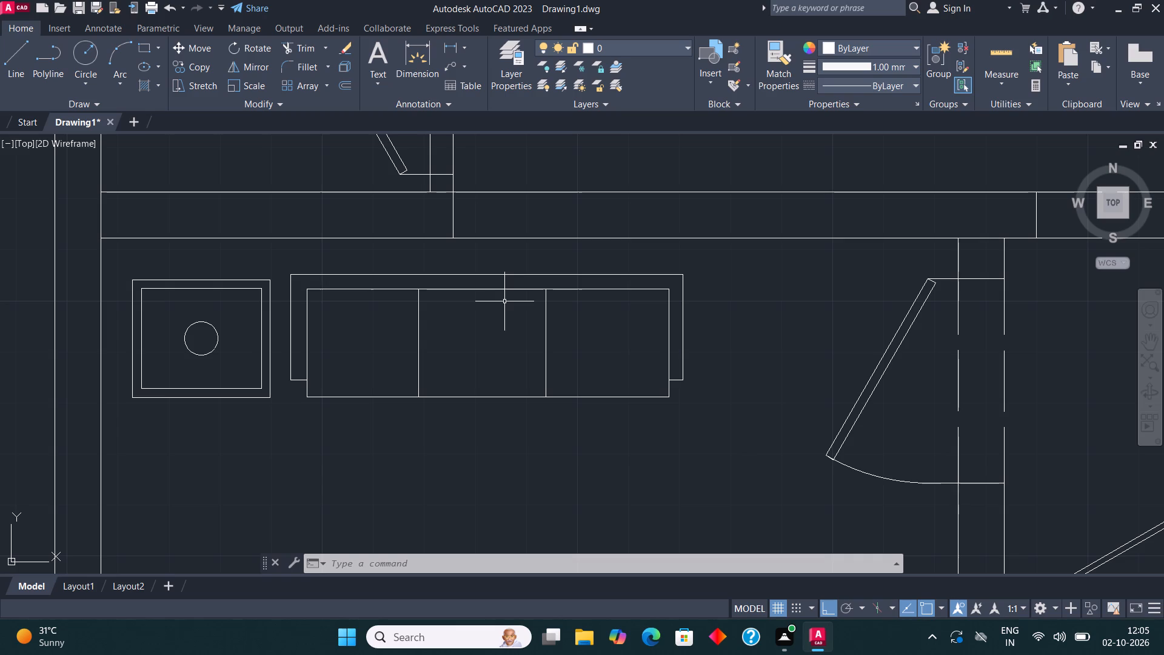
left_click(141, 52)
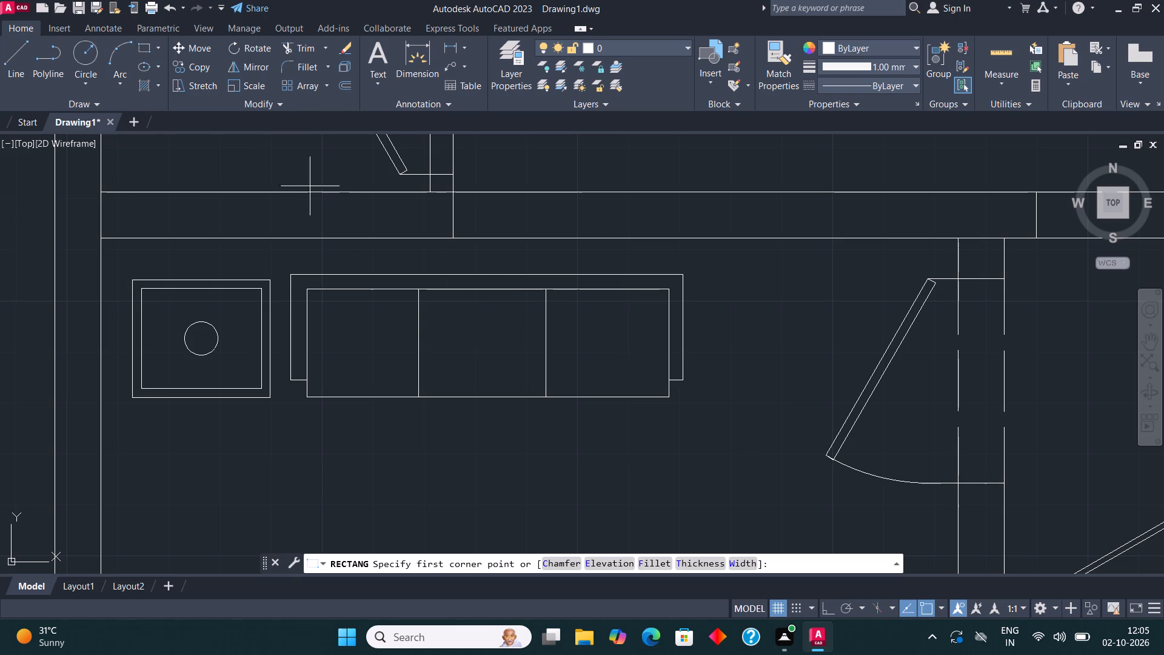
middle_click_drag(399, 260, 368, 287)
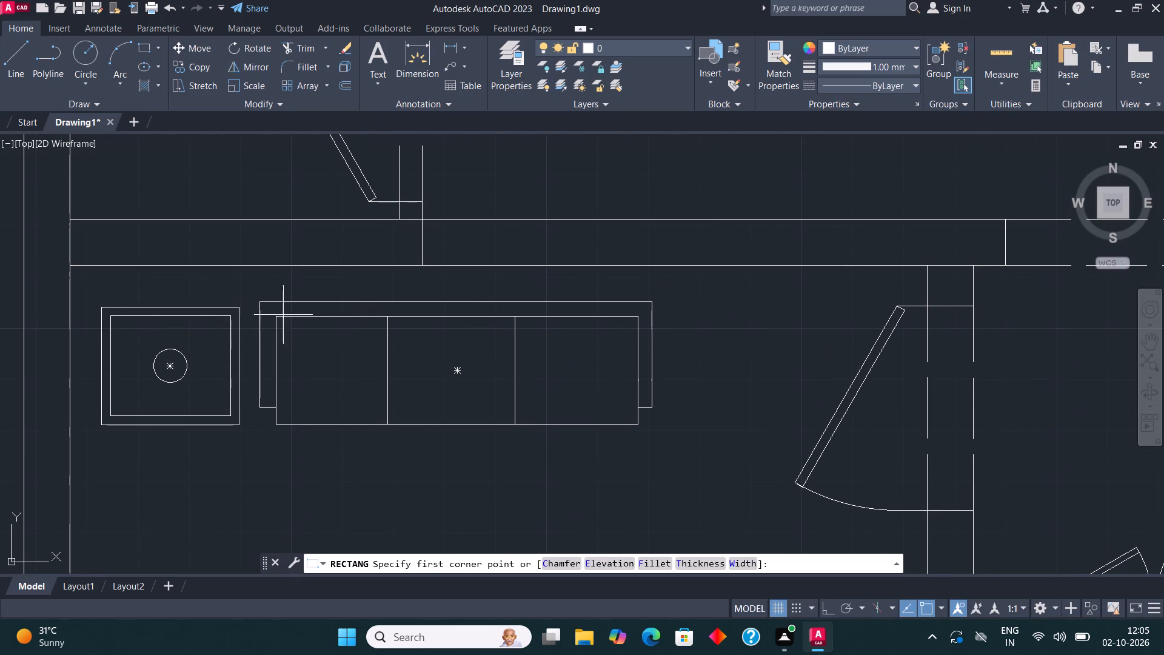
scroll(309, 336, "up", 1)
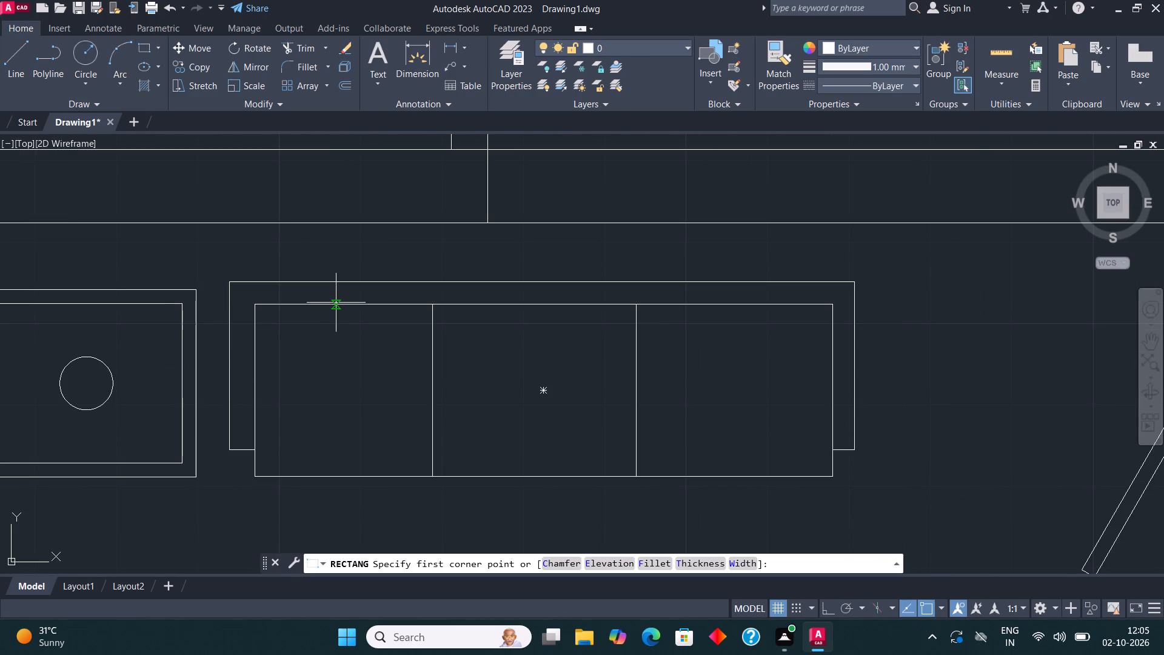
scroll(402, 316, "down", 2)
scroll(344, 302, "up", 3)
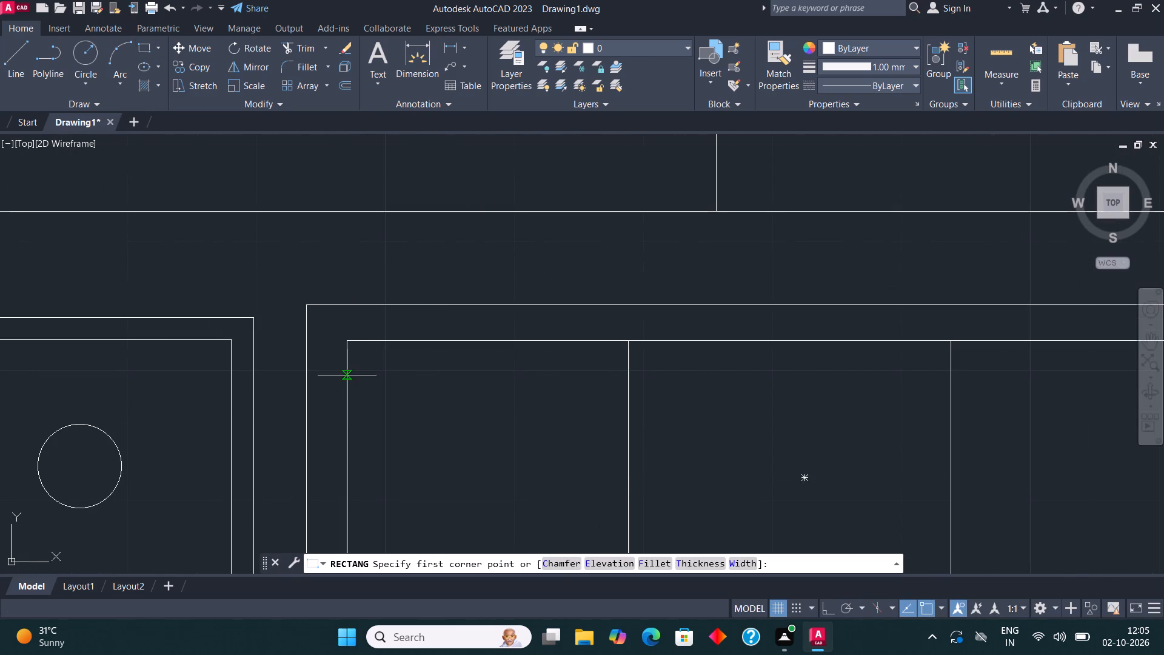
left_click(347, 377)
left_click(409, 442)
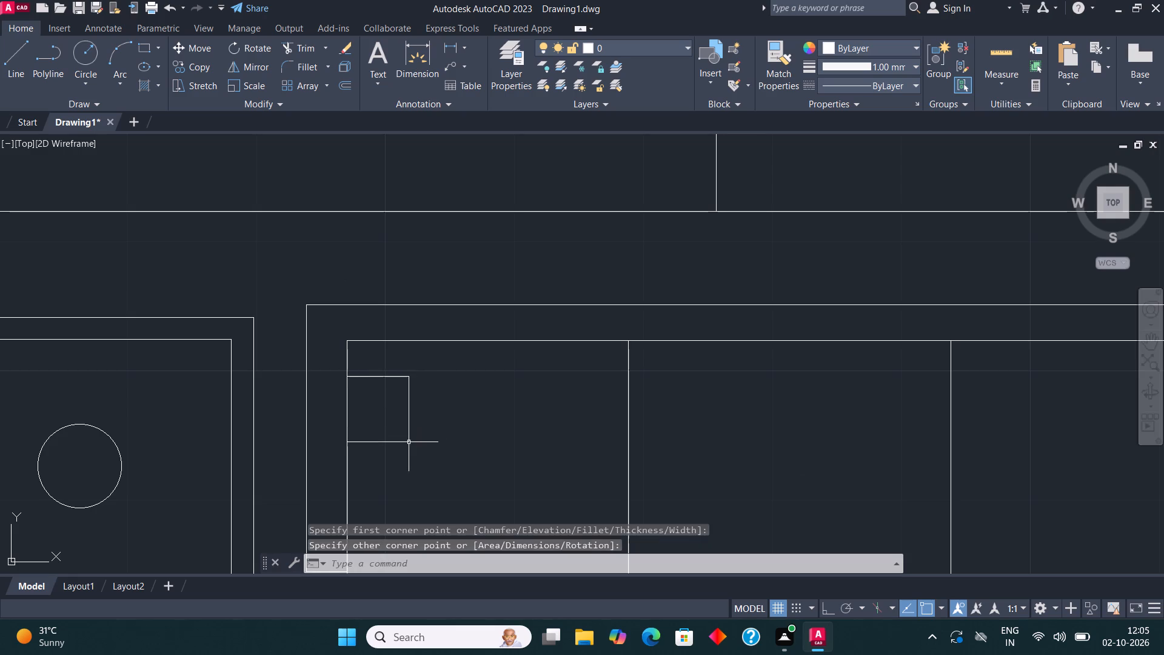
Rotate the small pillow rectangle freely by about 316° to form a diamond, with ortho off.
left_click(389, 377)
left_click(252, 42)
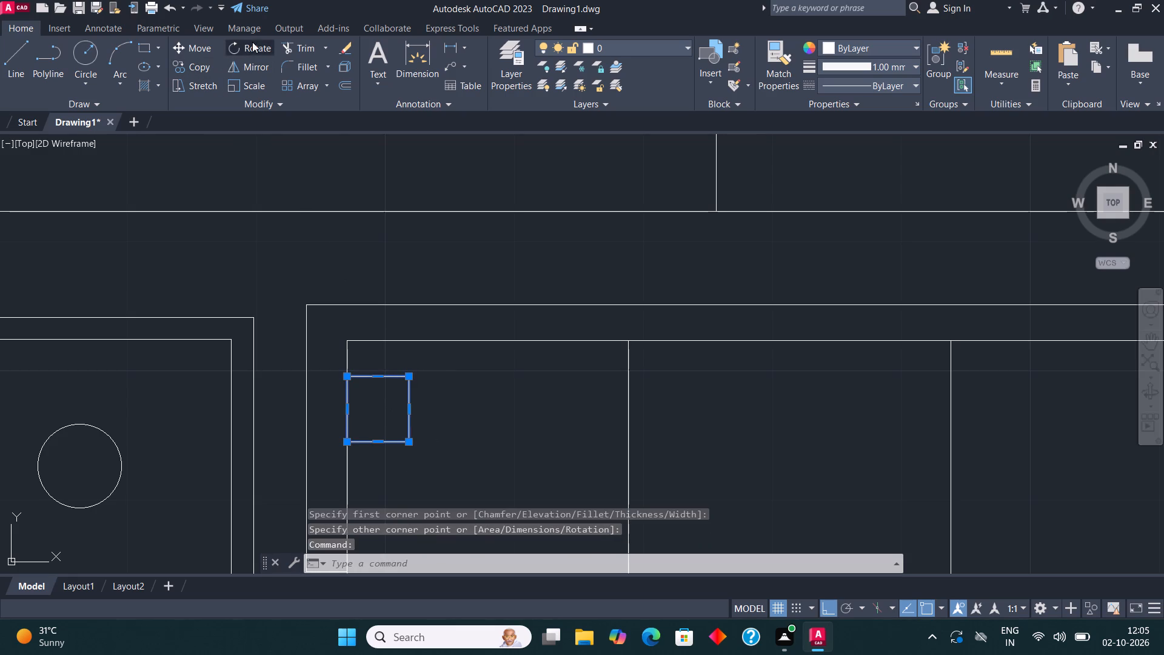
left_click(429, 414)
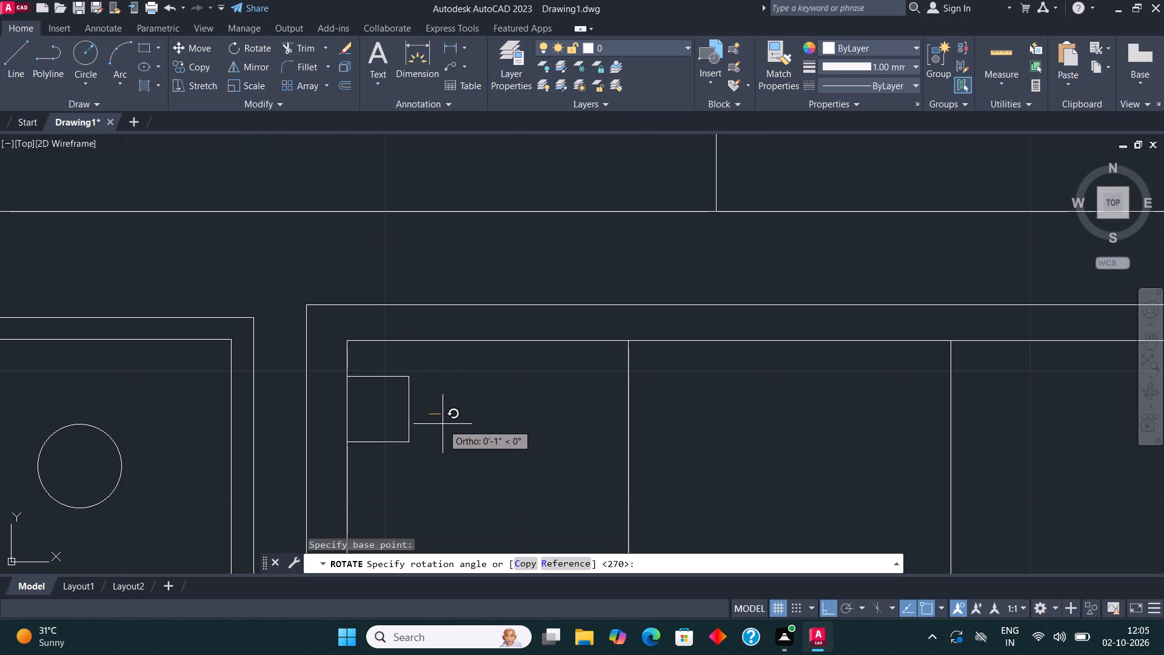
key("F8")
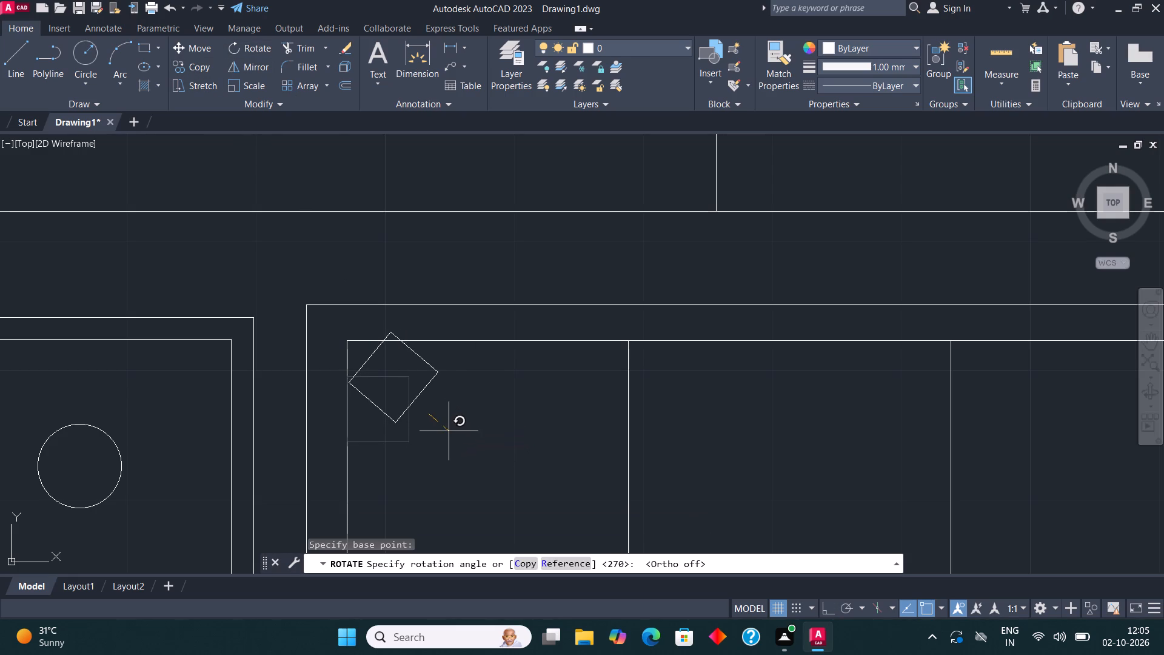
left_click(449, 434)
Move the diamond pillow slightly right and down so it sits inside the first cushion with its tip at the back edge.
left_click(423, 385)
left_click(419, 395)
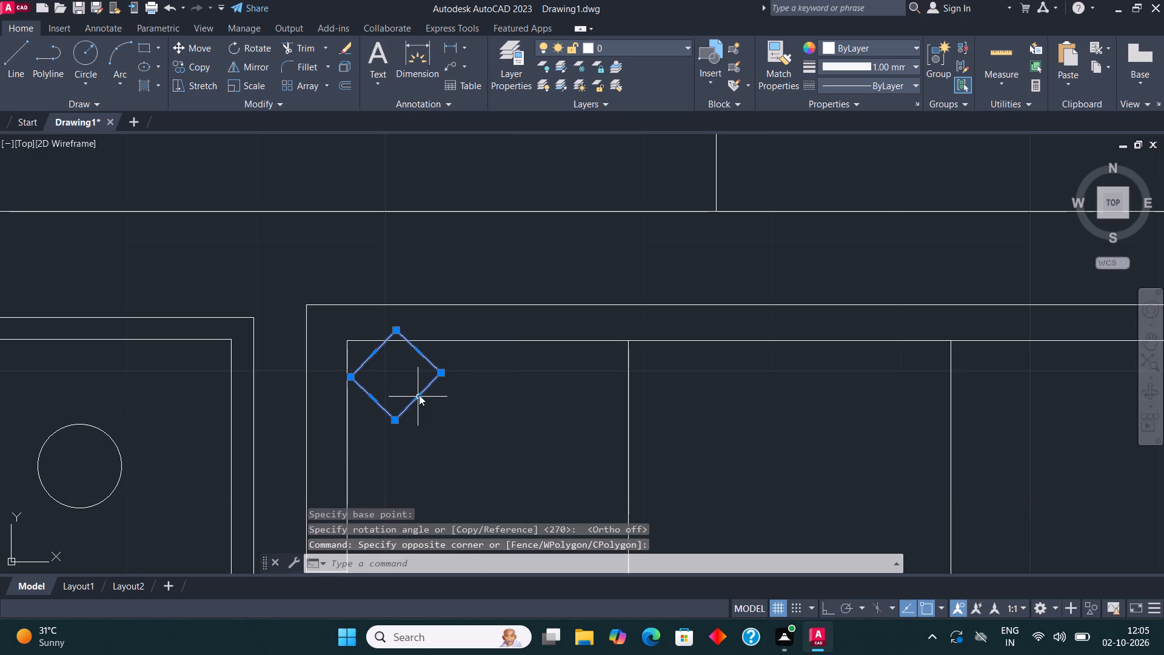
left_click(193, 51)
left_click(398, 365)
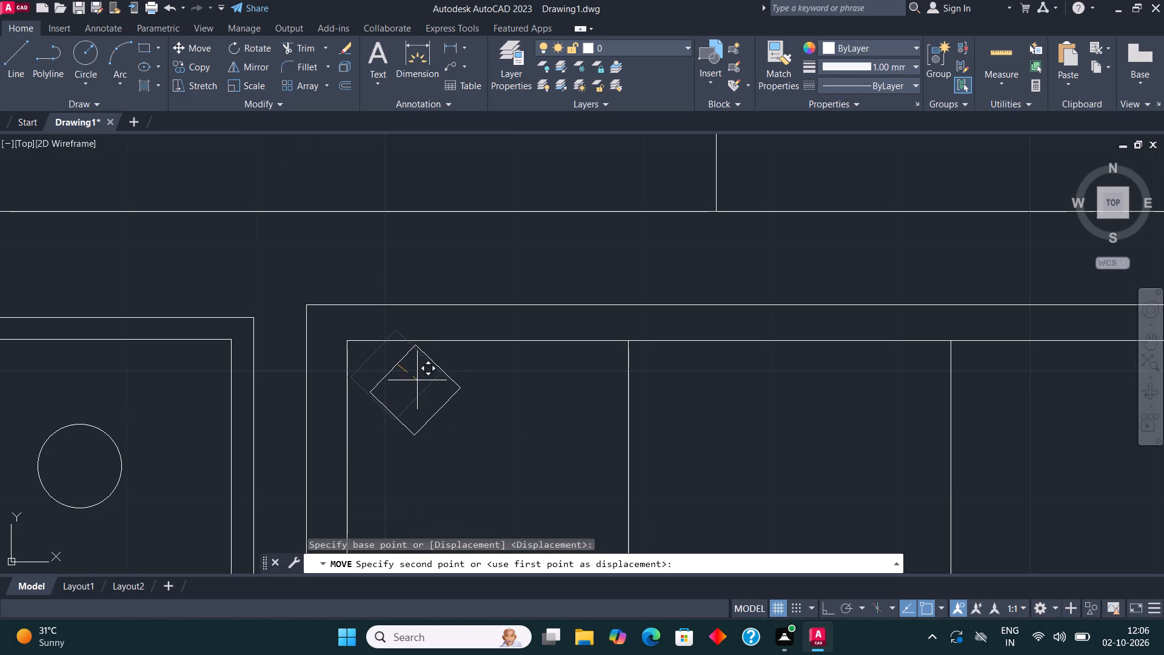
left_click(416, 374)
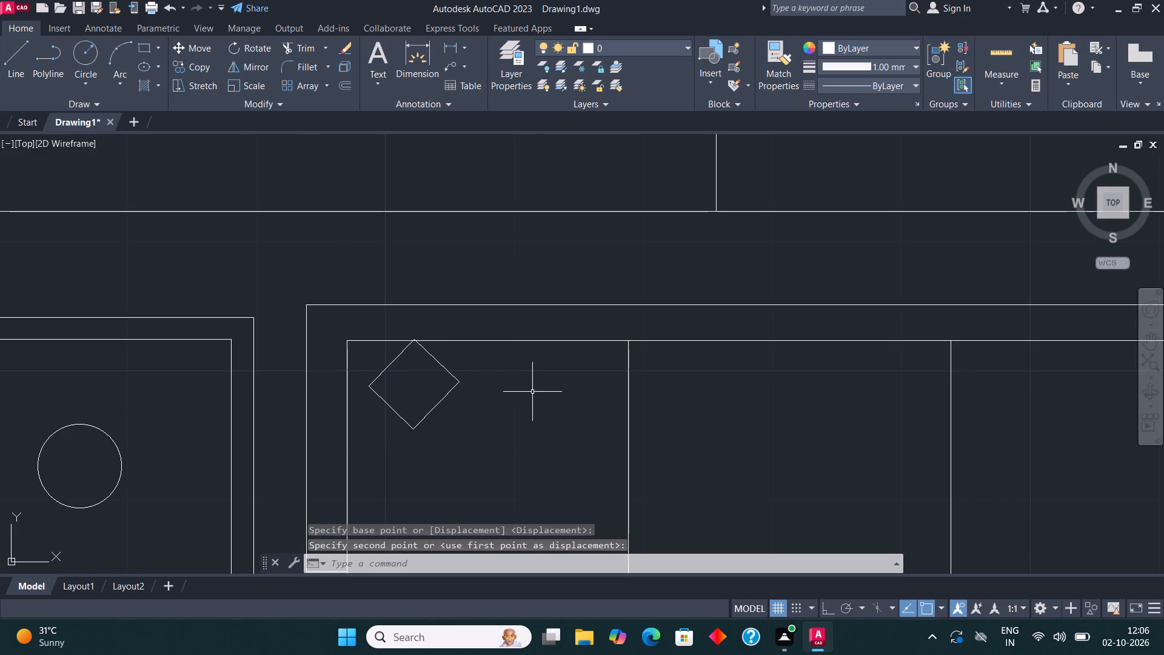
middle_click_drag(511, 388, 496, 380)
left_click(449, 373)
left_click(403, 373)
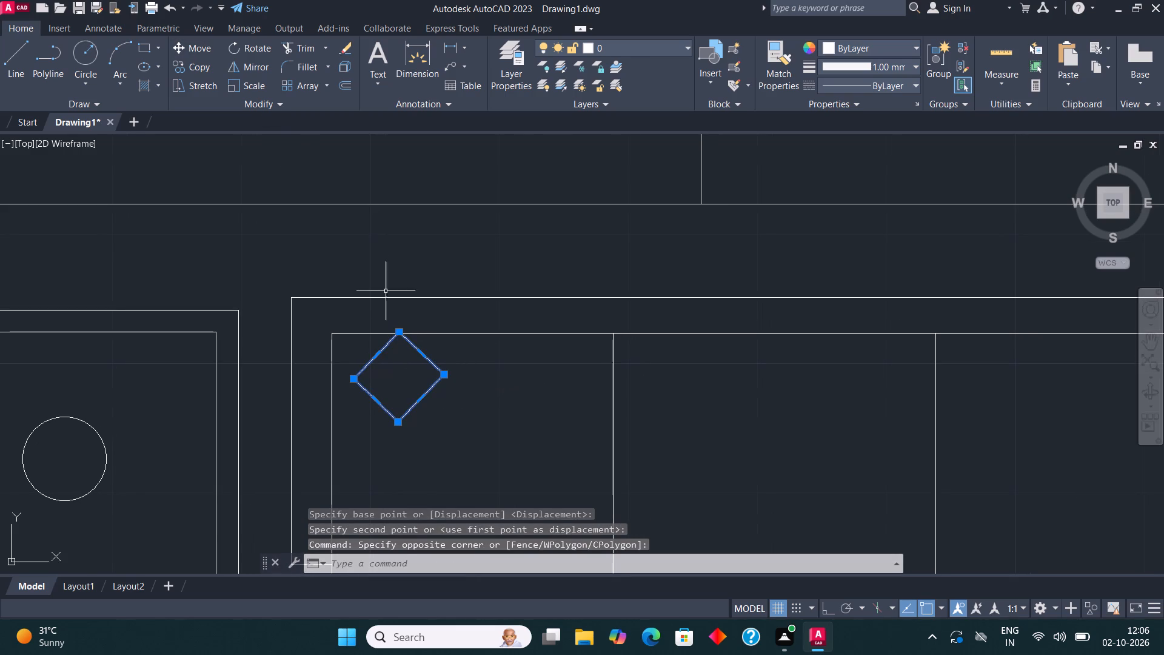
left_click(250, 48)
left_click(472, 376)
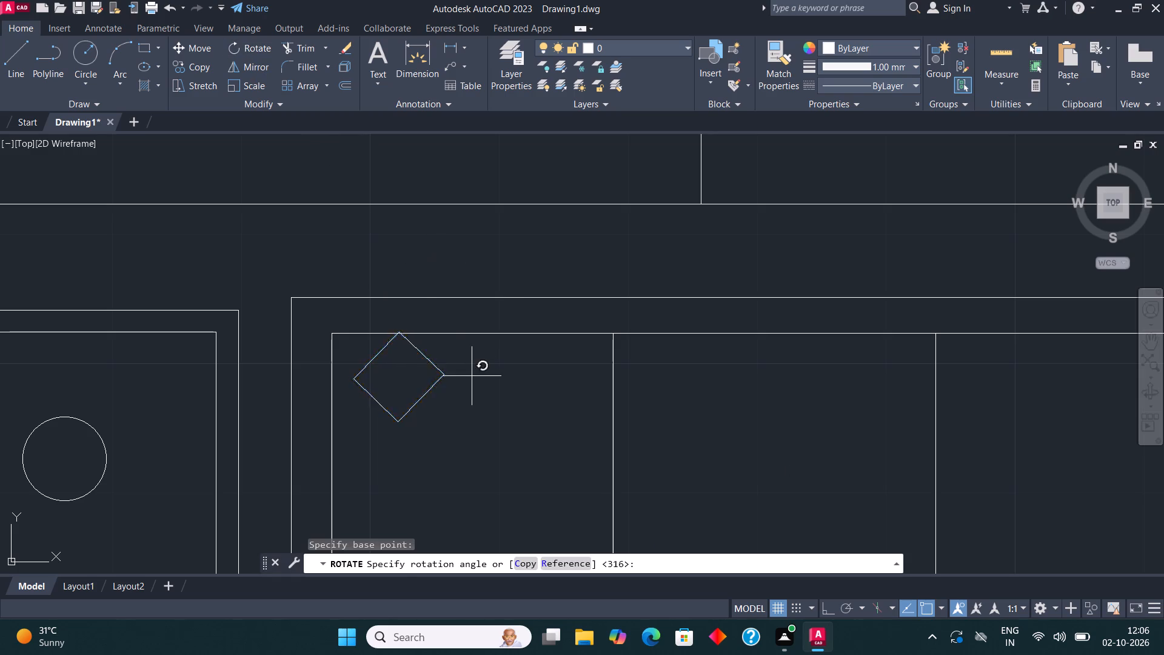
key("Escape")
Mirror the diamond pillow across a vertical line near the middle of the first cushion, keeping the original.
left_click(438, 373)
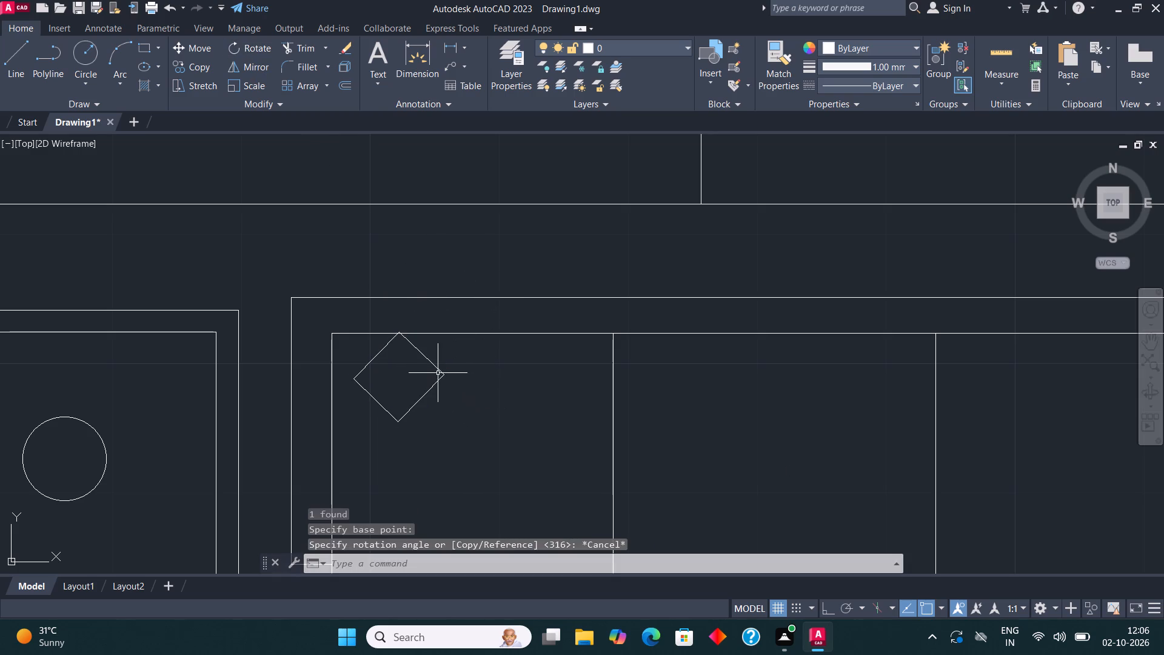
left_click(256, 65)
left_click(481, 371)
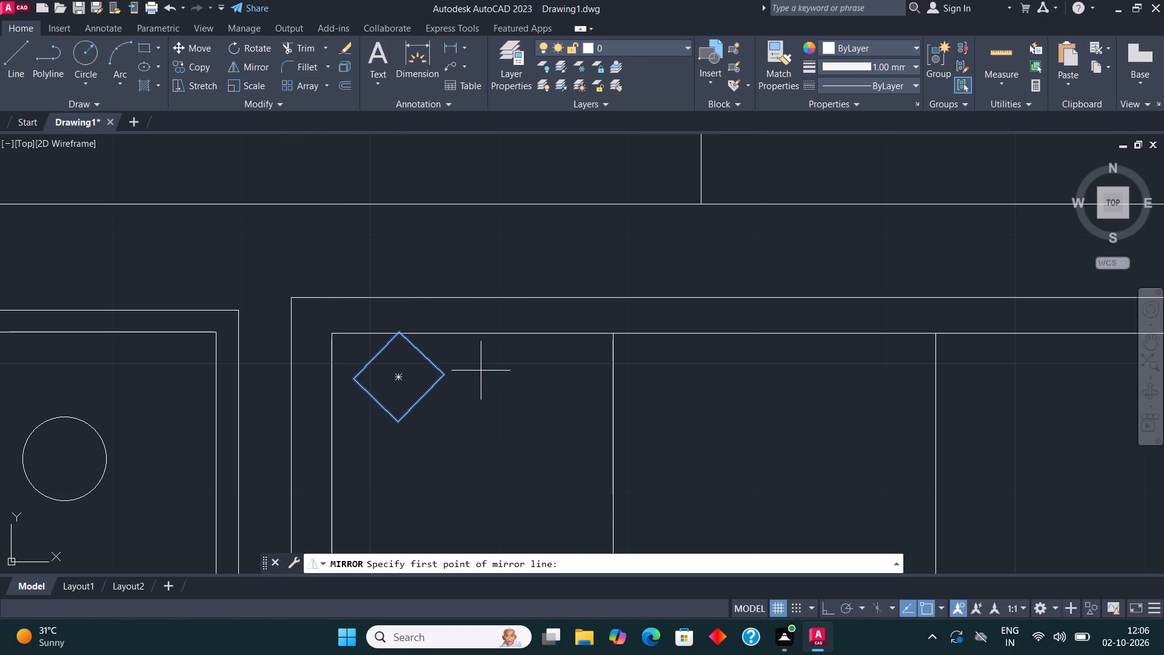
key("F8")
left_click(493, 437)
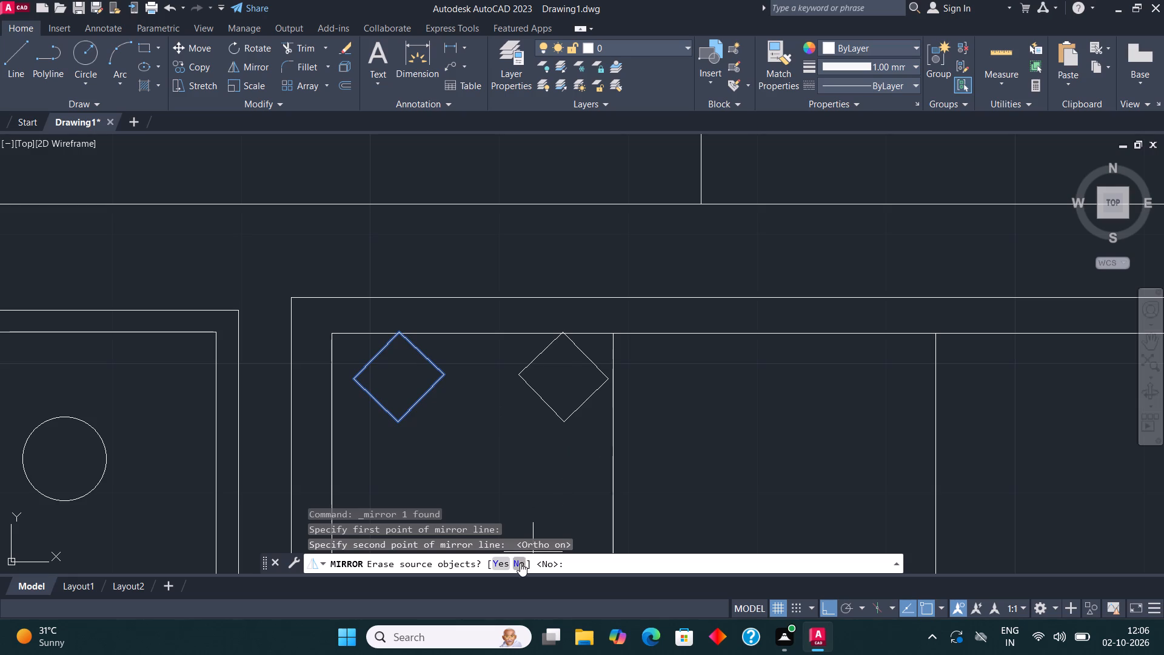
left_click(520, 563)
Copy the pair of diamond pillows horizontally from the first cushion onto the sofa's second and third cushions.
scroll(513, 361, "down", 3)
scroll(457, 362, "up", 1)
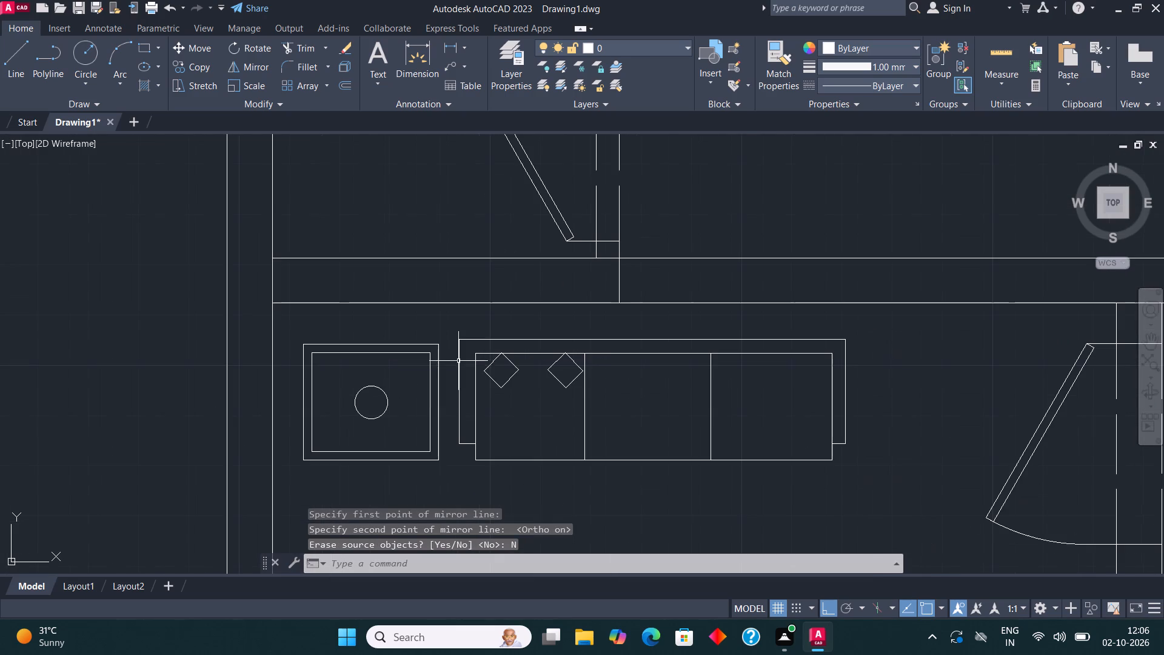
scroll(567, 374, "up", 2)
left_click(541, 414)
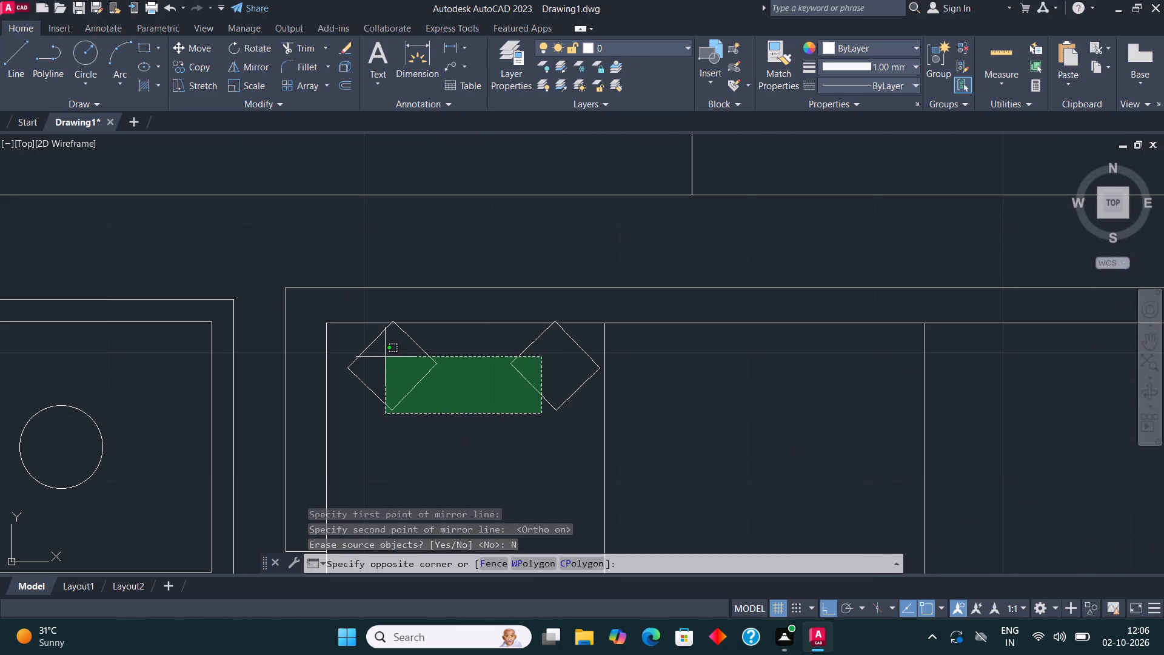
left_click(385, 357)
left_click(195, 62)
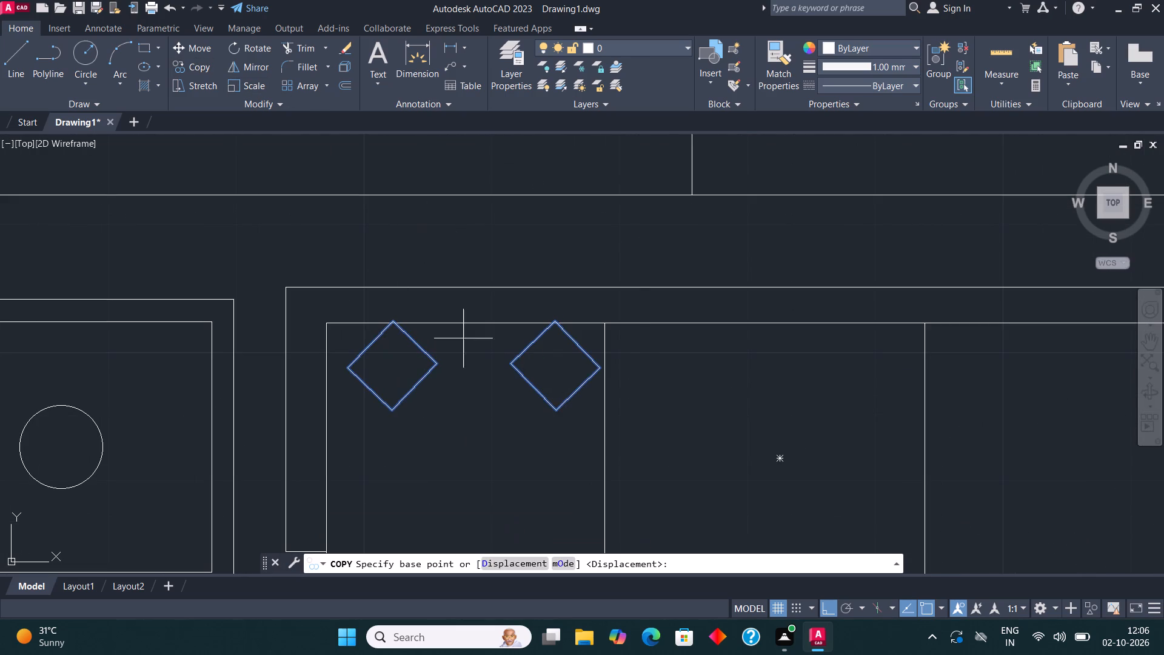
left_click(455, 366)
scroll(465, 366, "down", 1)
scroll(598, 375, "up", 1)
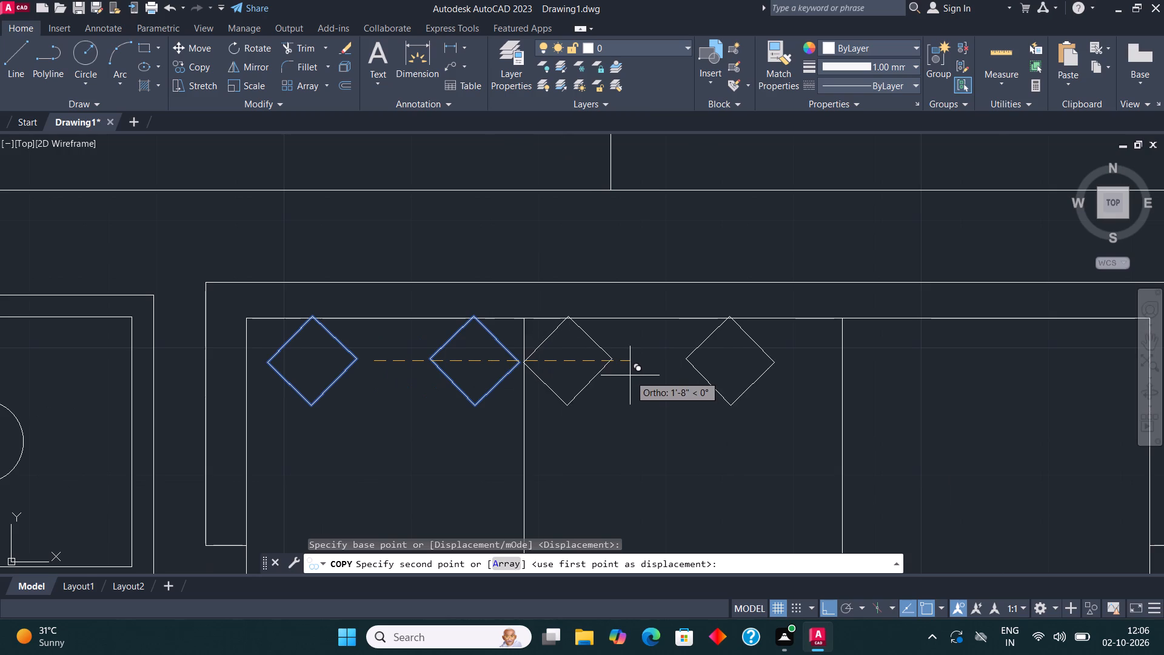
left_click(675, 389)
scroll(623, 392, "down", 2)
scroll(713, 386, "up", 1)
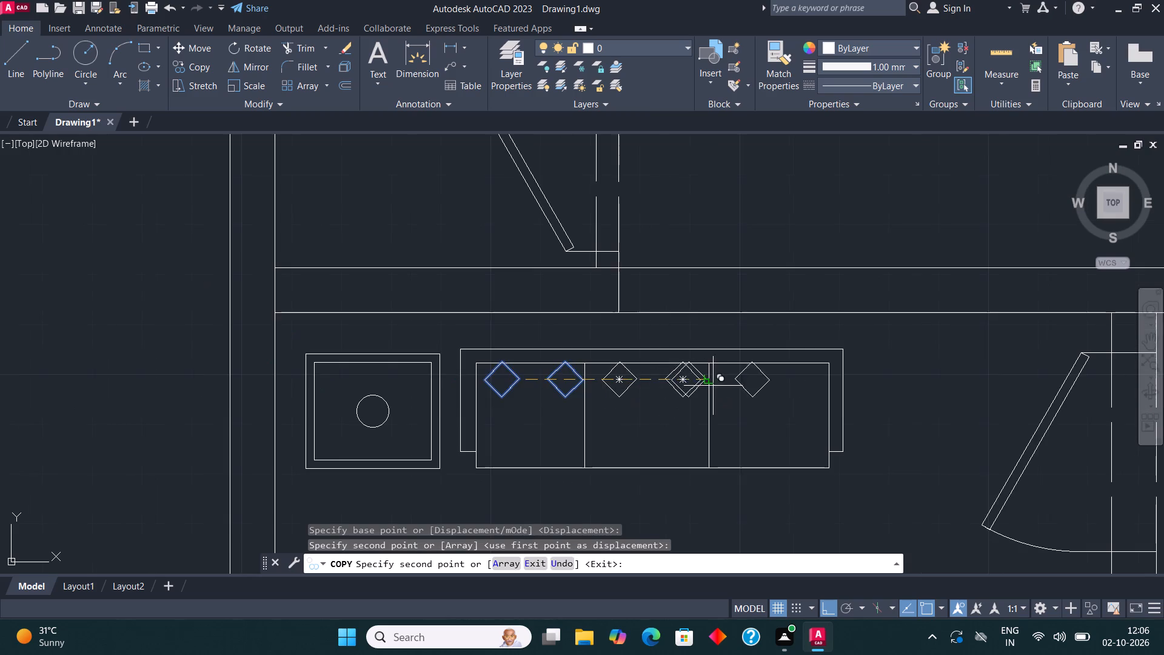
scroll(713, 386, "up", 1)
left_click(835, 394)
key("Escape")
Copy the whole three-seat sofa with its pillows about 15'-3" straight left, outside the house outline.
scroll(589, 255, "down", 4)
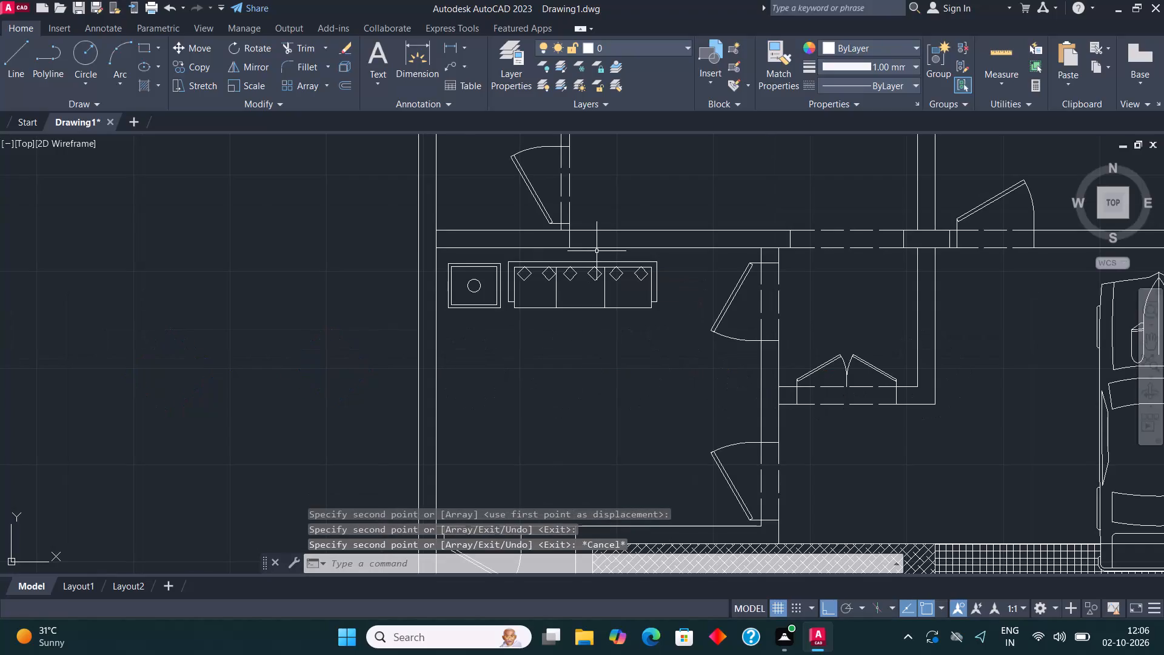
left_click(667, 314)
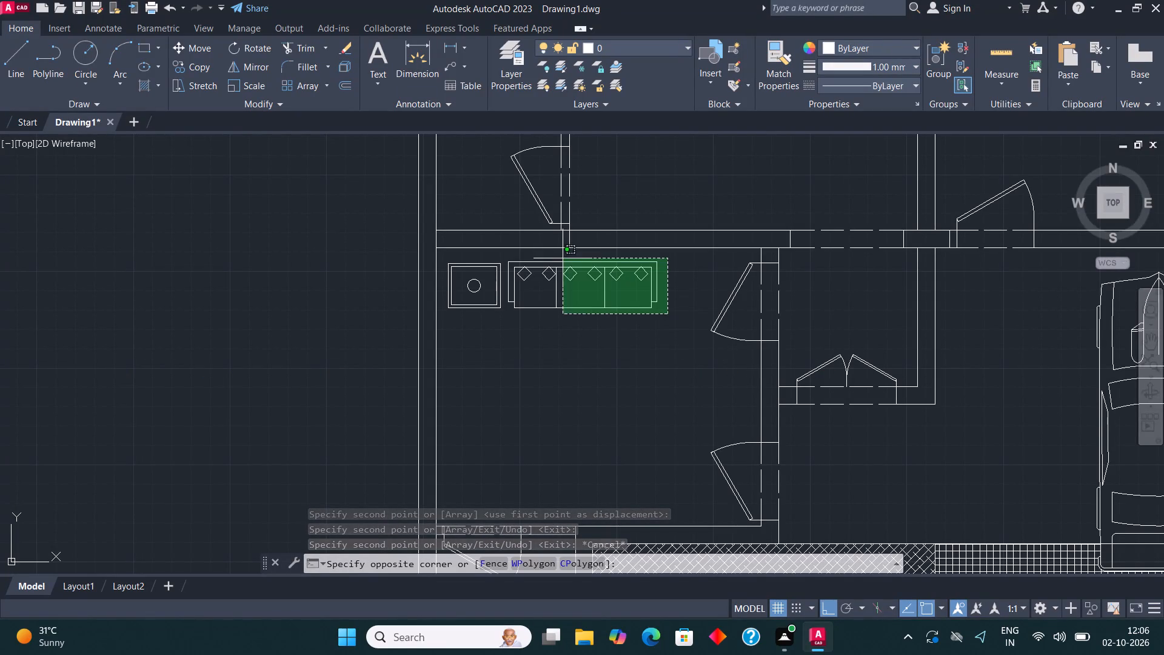
left_click(502, 257)
left_click(192, 71)
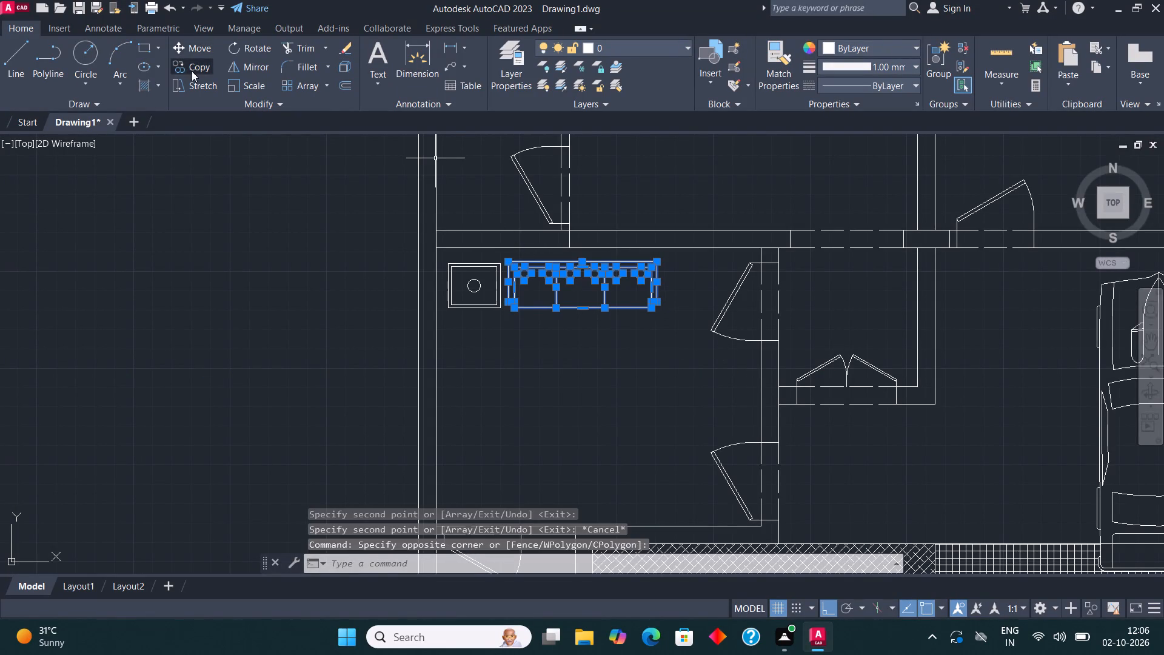
left_click(577, 289)
scroll(599, 286, "down", 1)
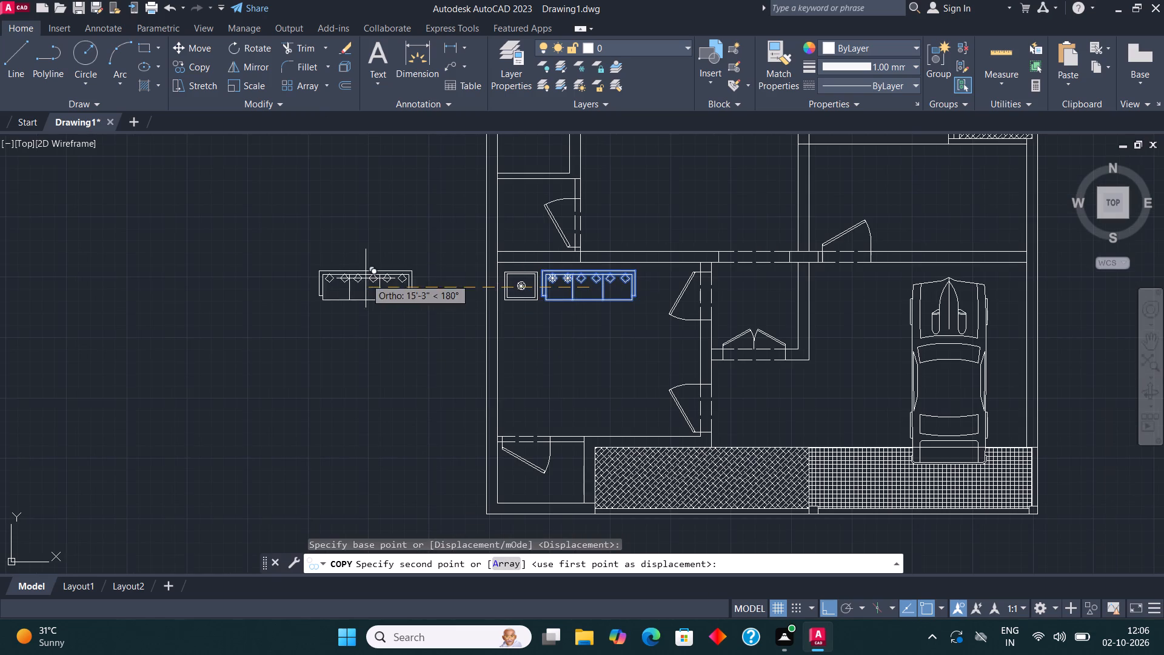
left_click(366, 278)
key("Escape")
Rotate the copied sofa by 90° with ortho on so that it stands vertically with its back facing west.
left_click_drag(429, 318, 429, 307)
left_click(281, 233)
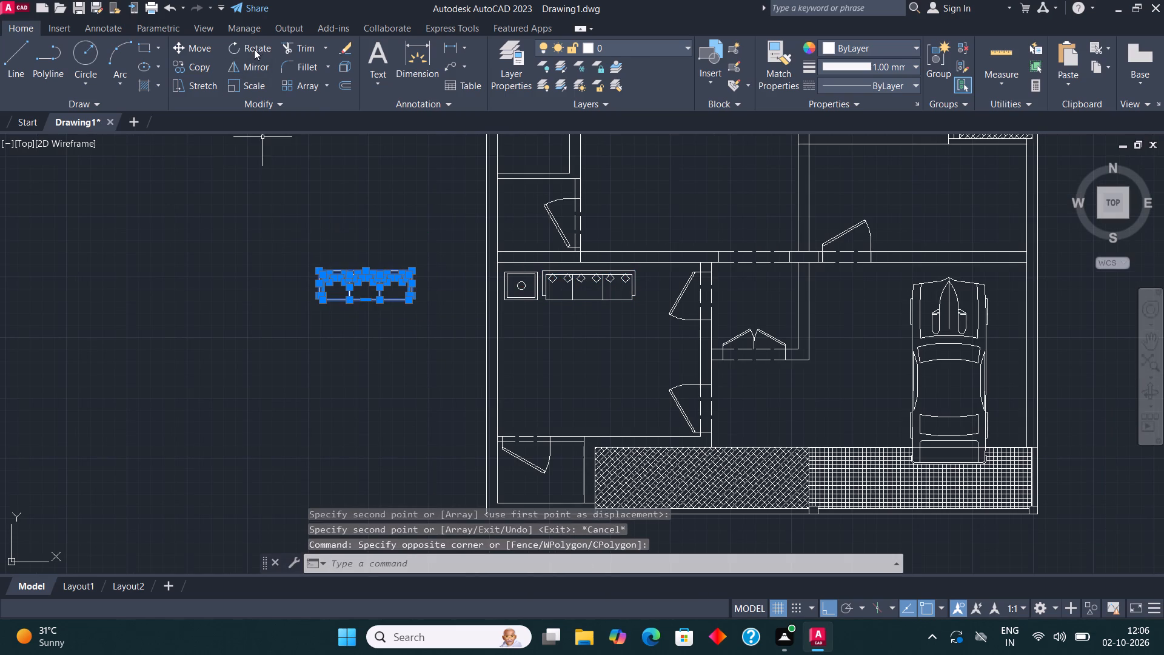
left_click(255, 46)
left_click(366, 249)
left_click(359, 218)
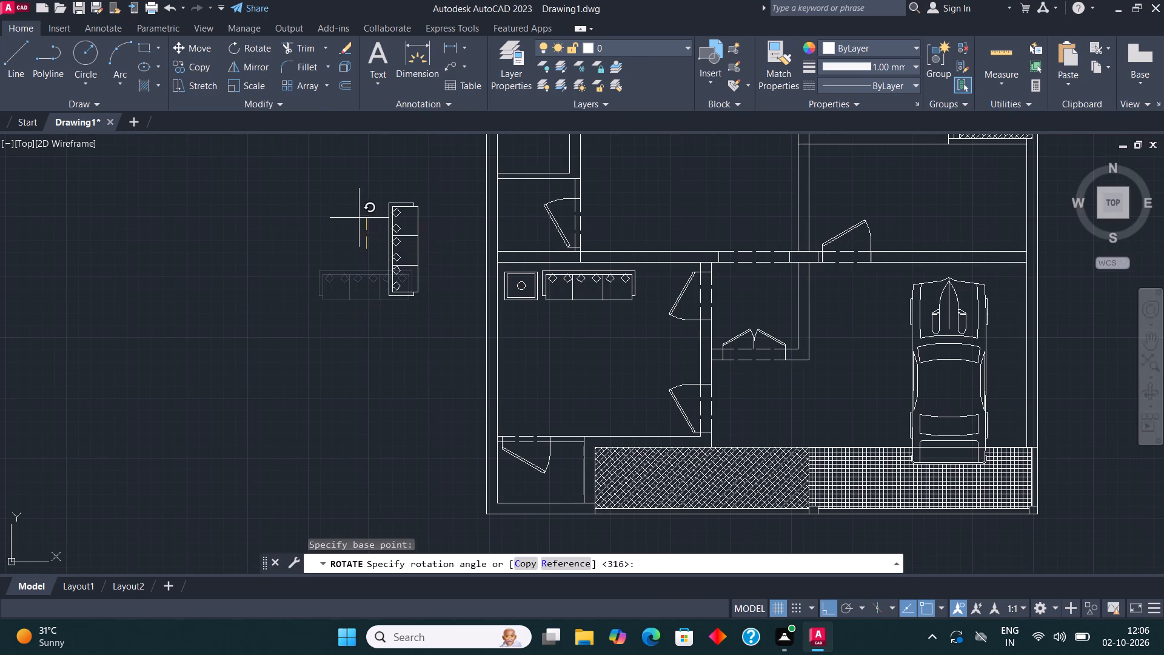
Move the vertical sofa, with ortho off, into the lower-left room against the west wall just below the side table.
left_click(444, 323)
left_click(370, 189)
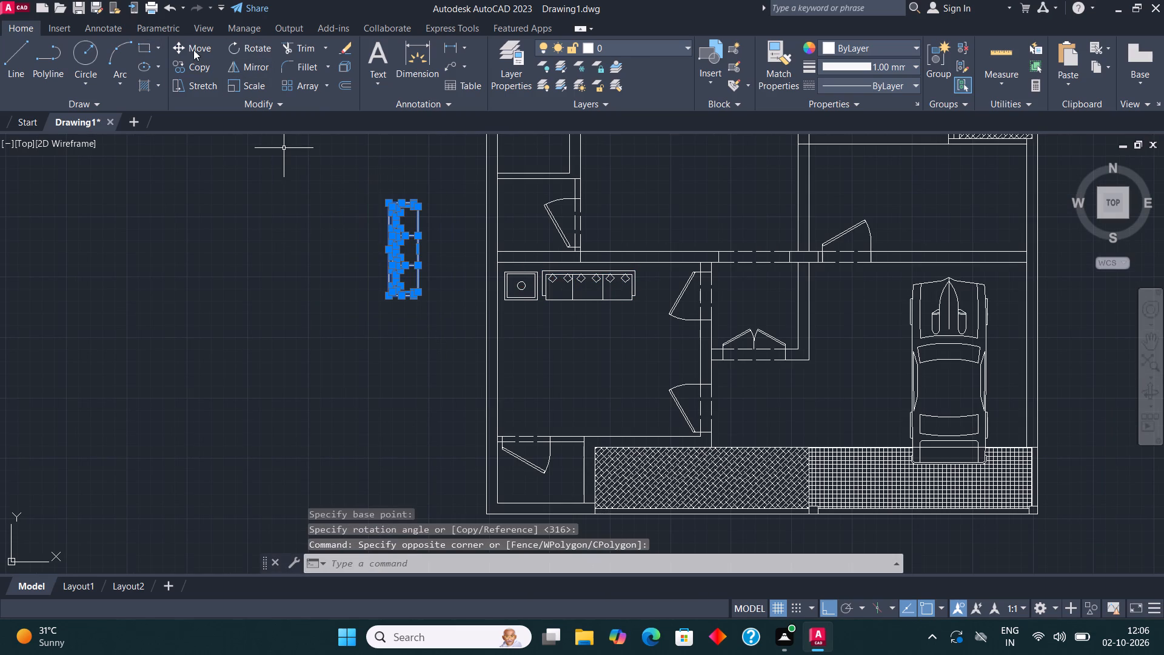
left_click(195, 51)
left_click(390, 297)
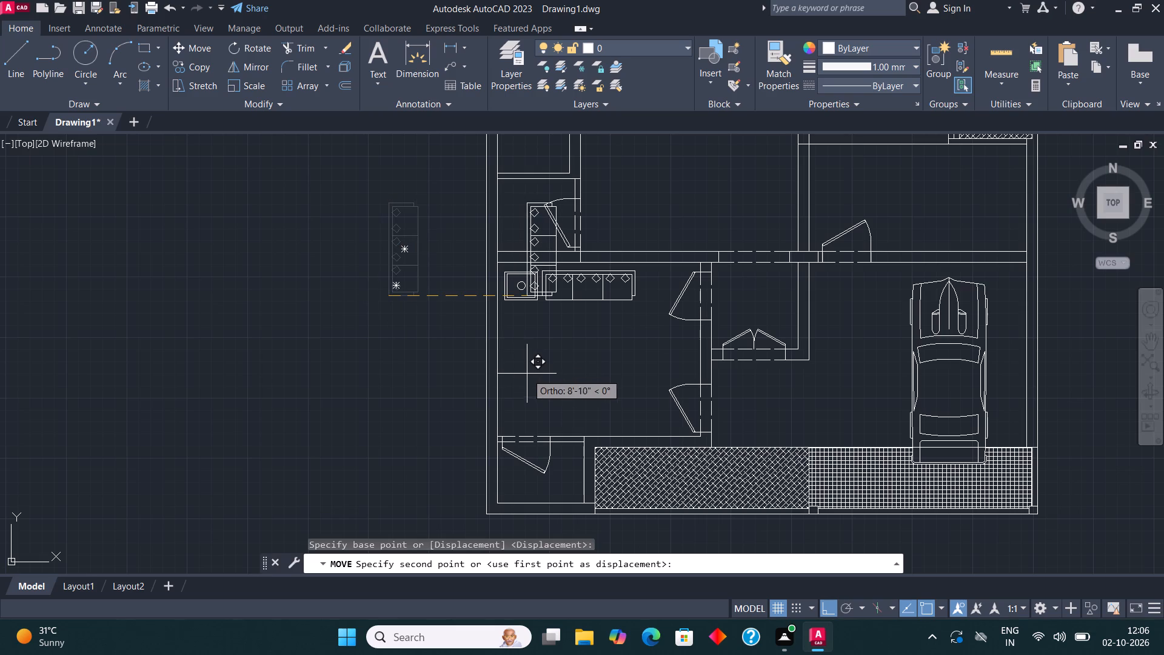
key("F8")
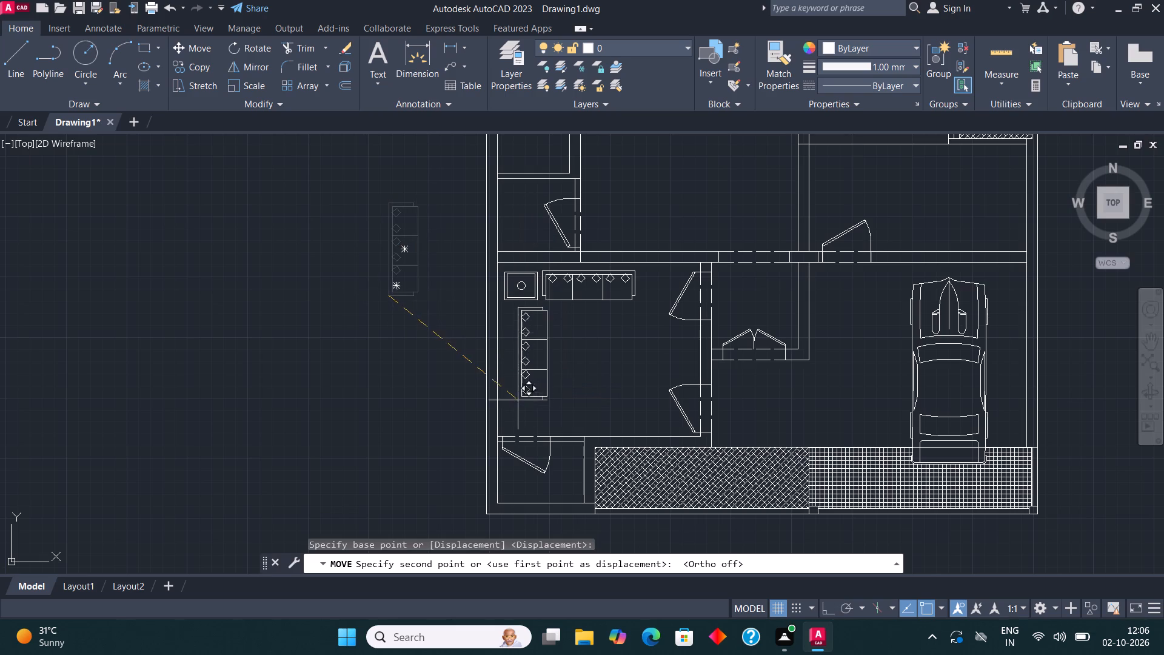
scroll(509, 400, "up", 2)
left_click(495, 403)
scroll(319, 410, "down", 2)
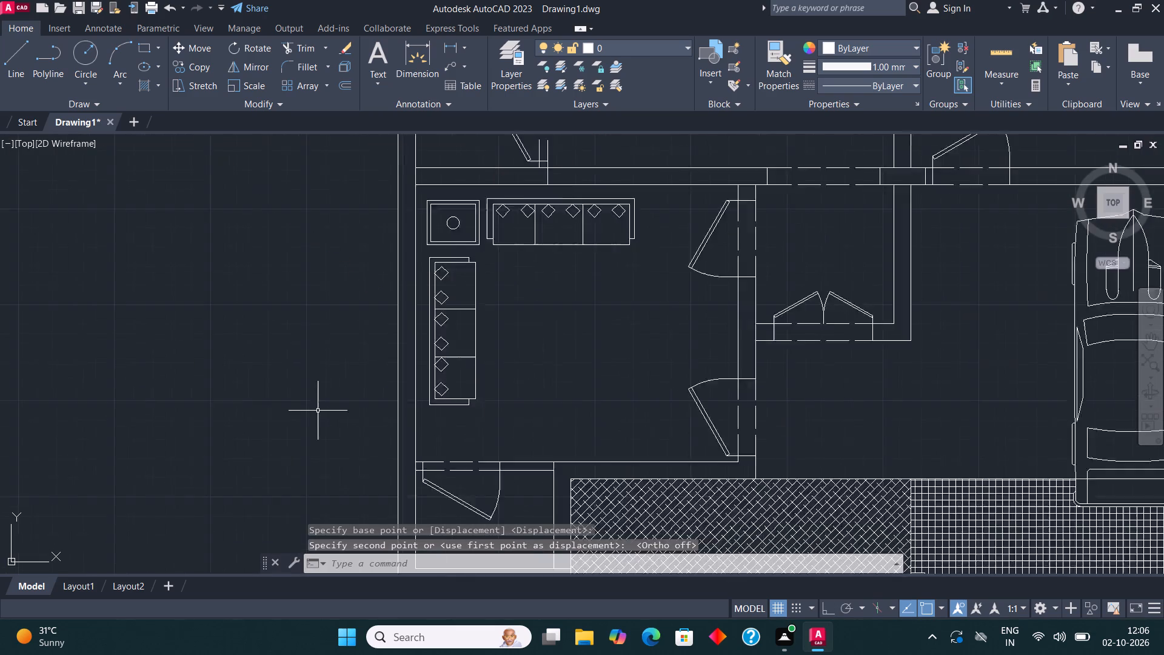
Draw a horizontal coffee-table rectangle in the open area between the two sofas.
scroll(500, 361, "up", 1)
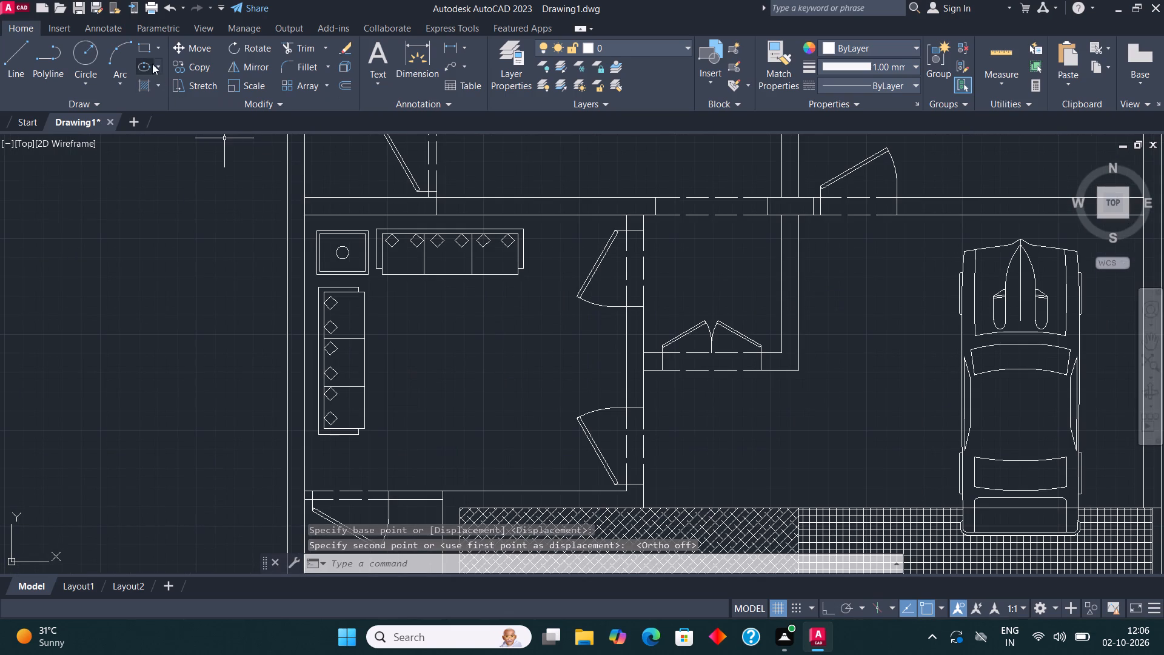
left_click(145, 47)
scroll(430, 334, "up", 1)
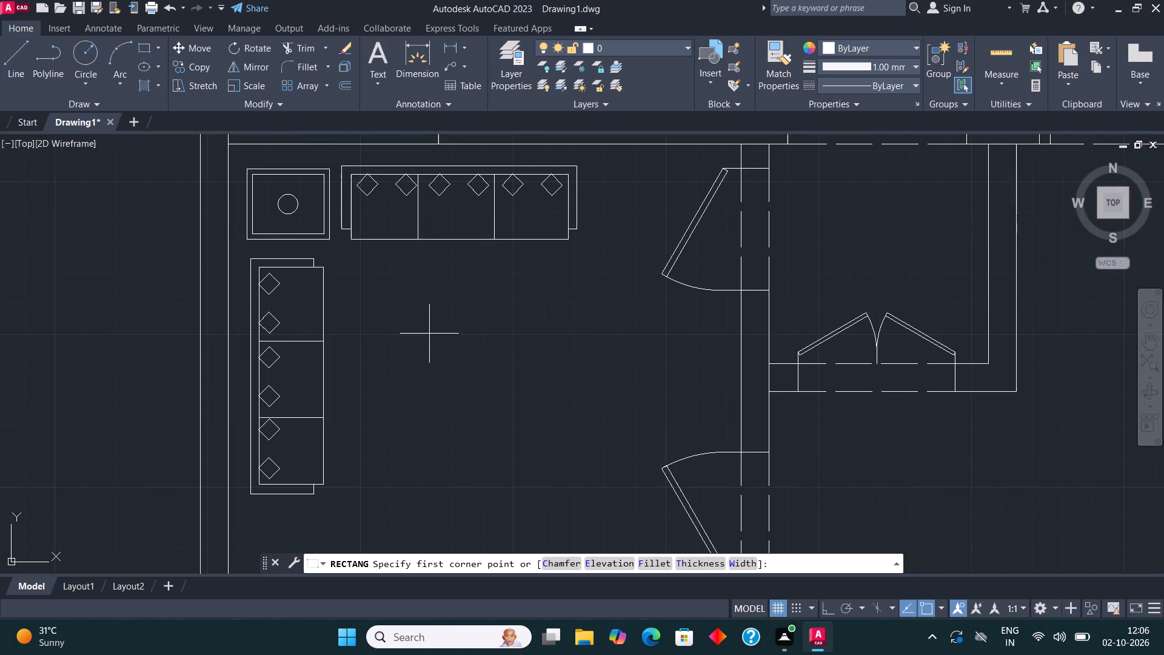
left_click(381, 324)
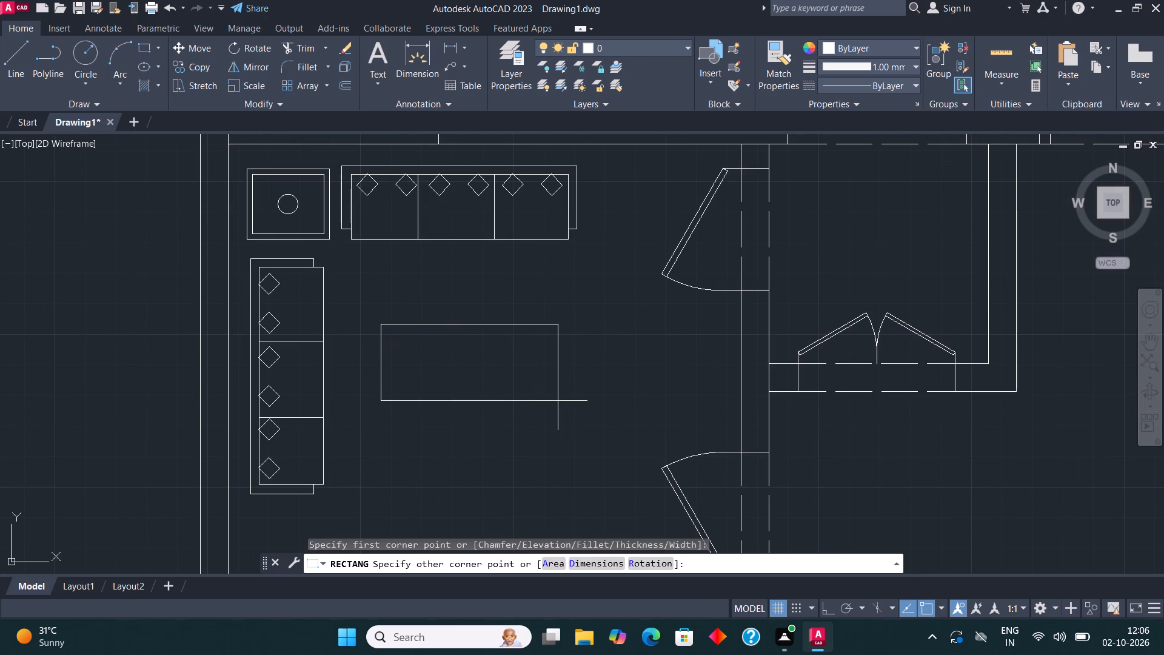
left_click(558, 401)
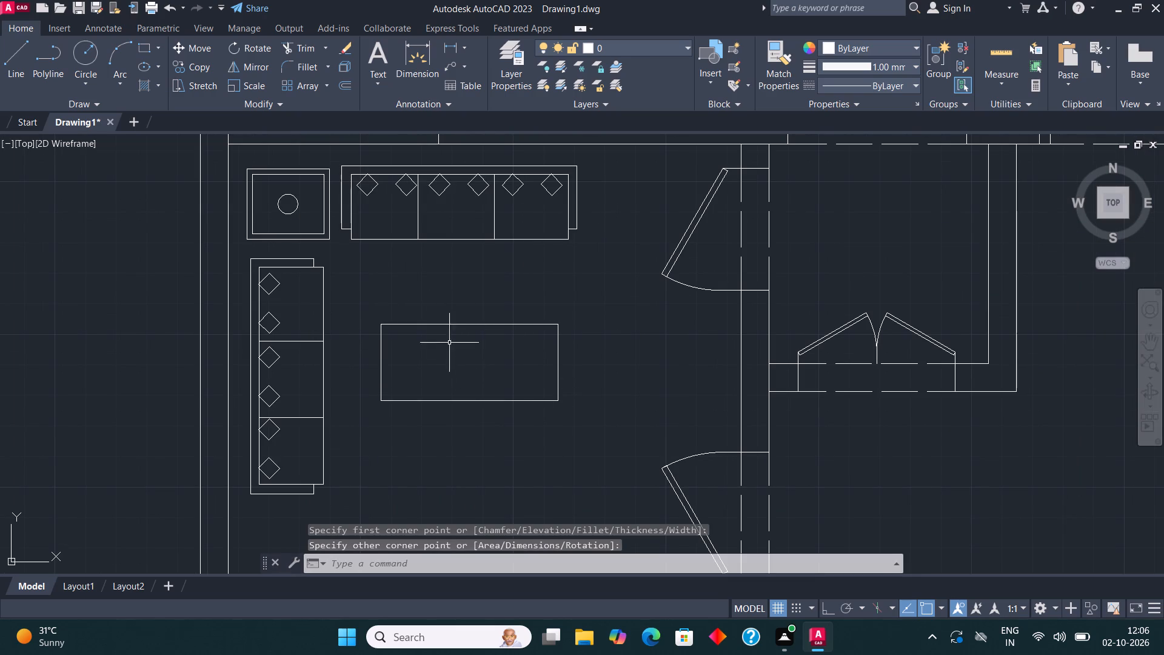
Offset the coffee-table rectangle outward by a small picked distance to form the table's outer edge.
left_click(422, 326)
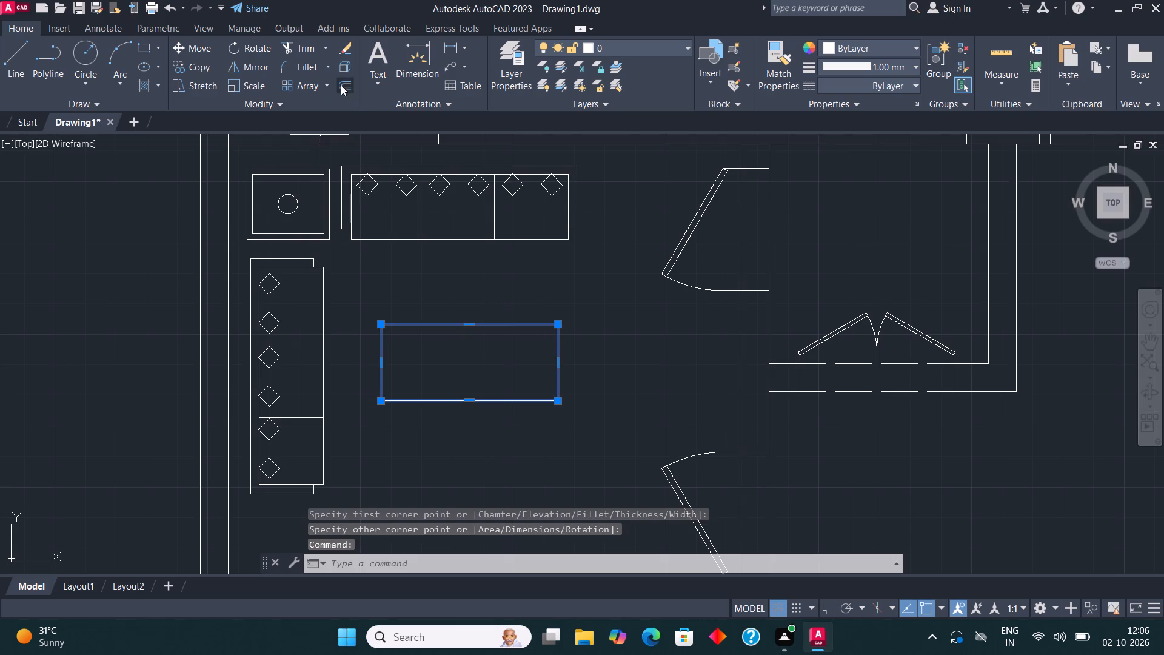
left_click(341, 84)
left_click(438, 322)
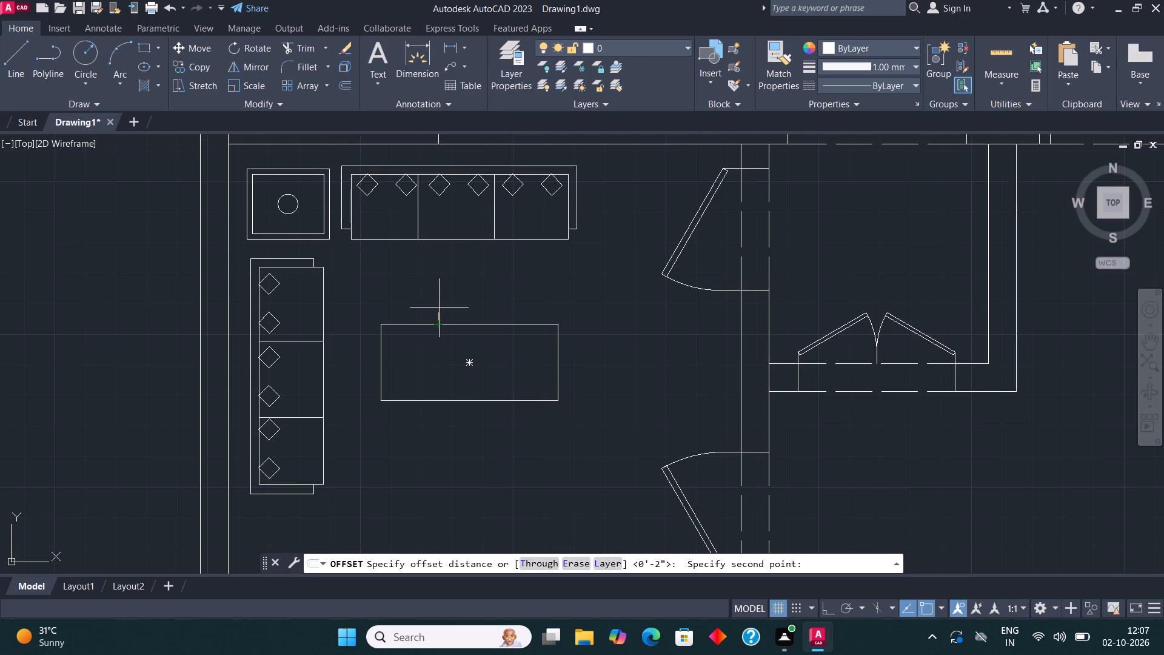
left_click(439, 308)
left_click(441, 289)
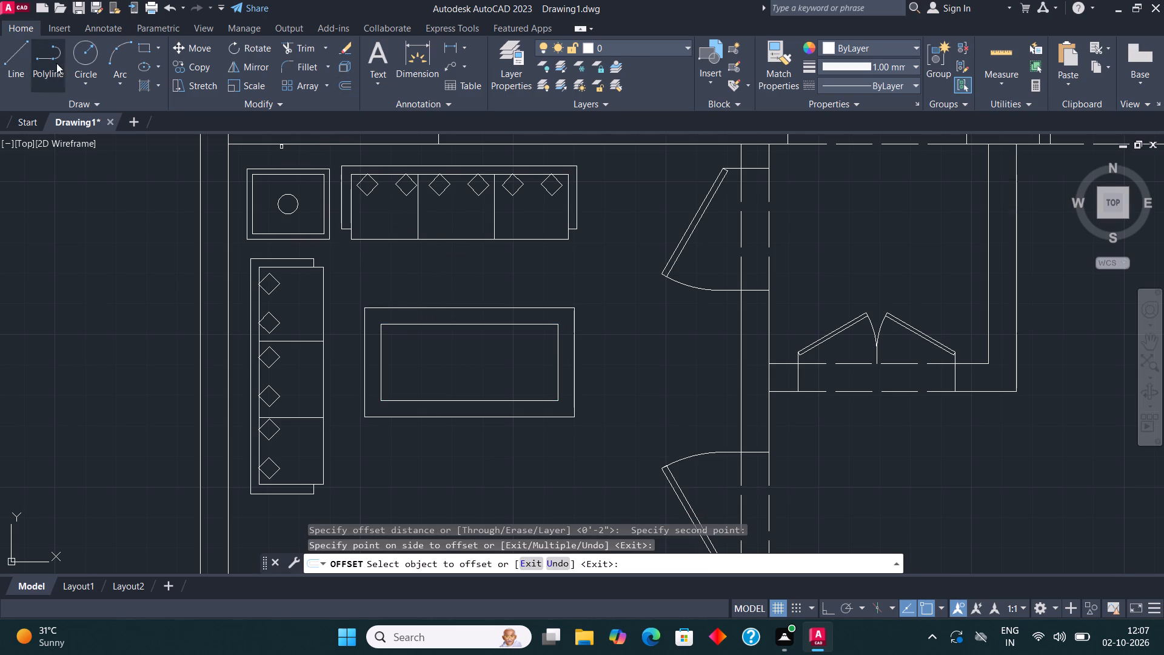
Draw a small circle centred on the upper-left corner of the coffee table's outer rectangle.
left_click(84, 57)
scroll(367, 307, "up", 2)
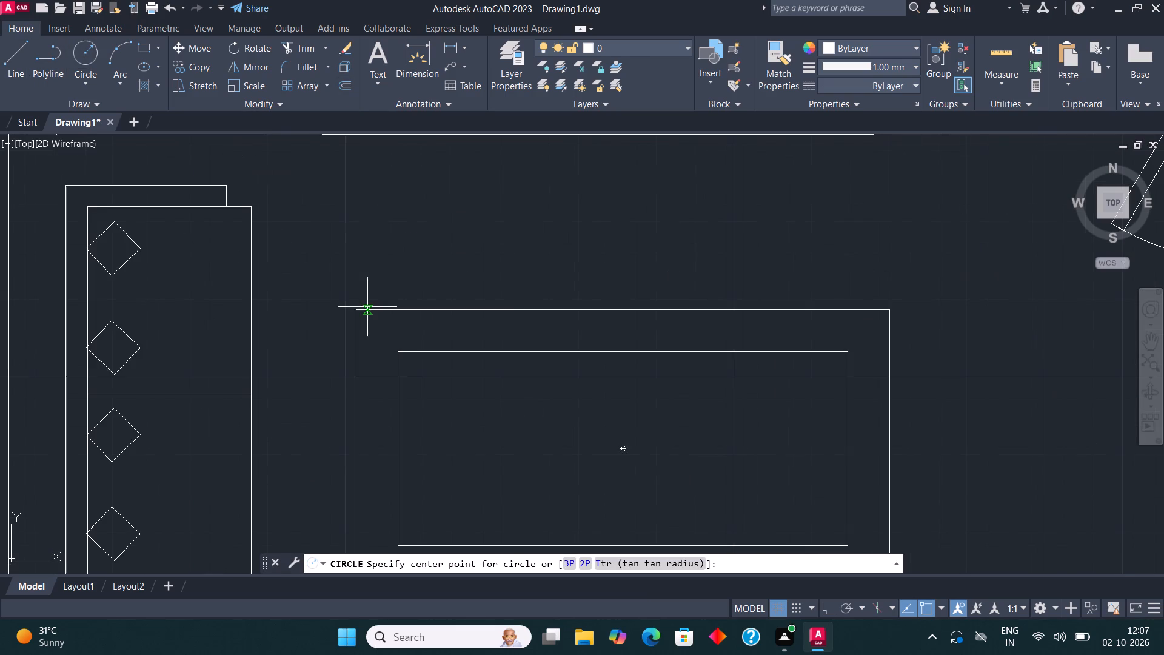
left_click(356, 309)
left_click(366, 318)
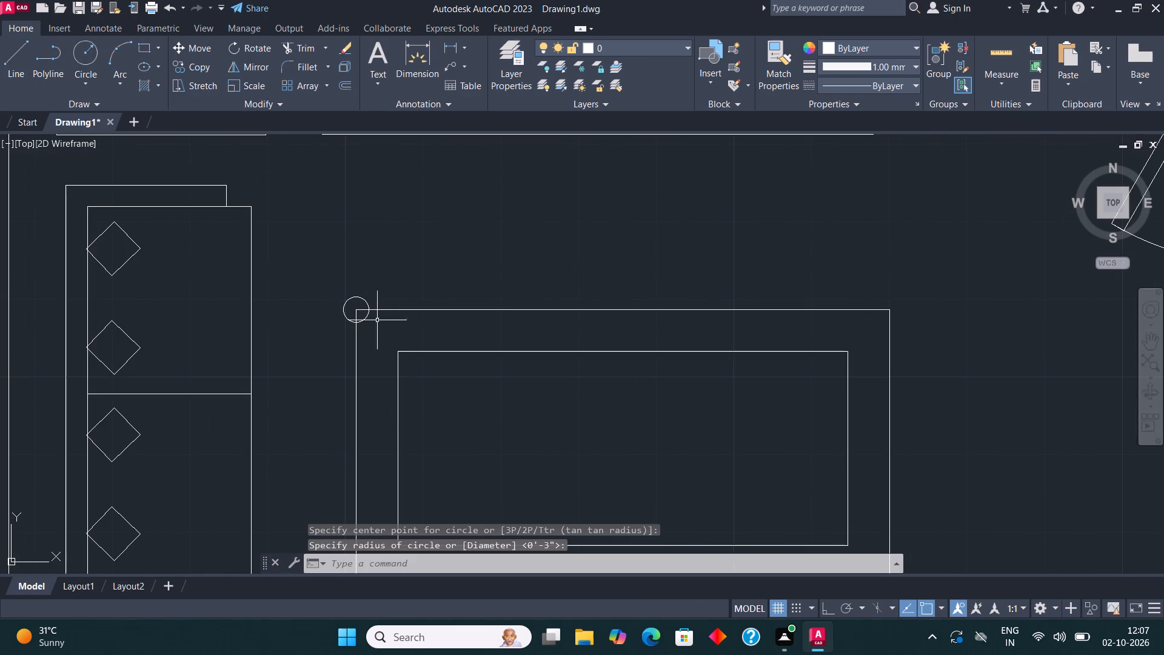
Copy the small corner circle from its centre onto the other three corners of the table's outer rectangle.
middle_click_drag(553, 335, 466, 317)
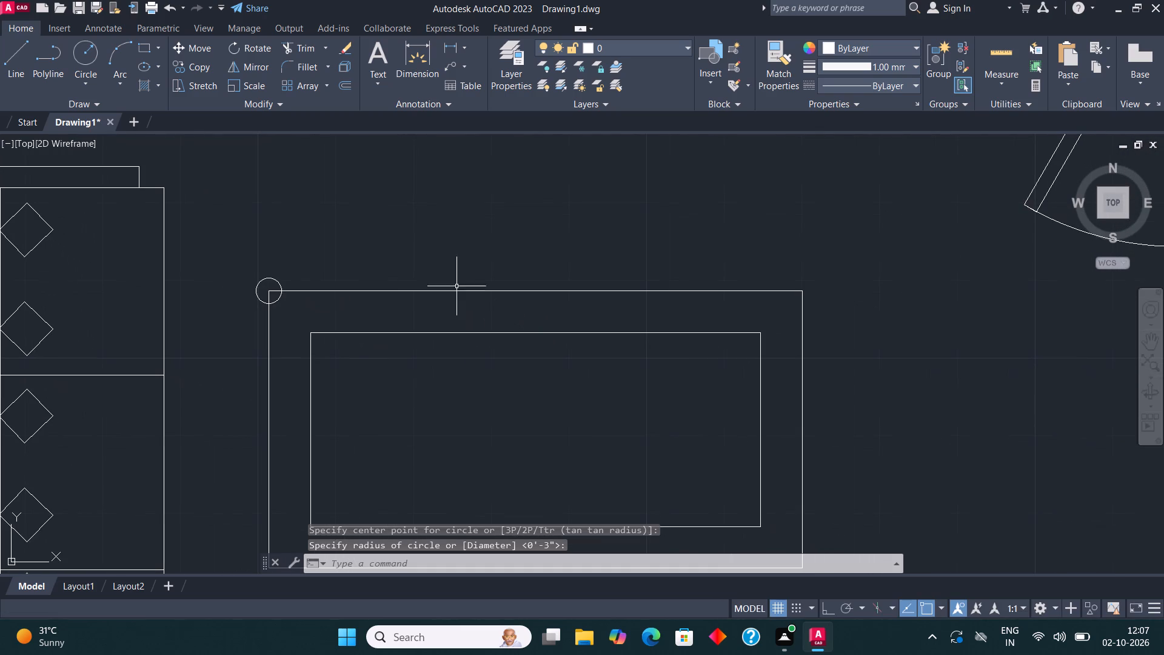
left_click(265, 278)
left_click(201, 65)
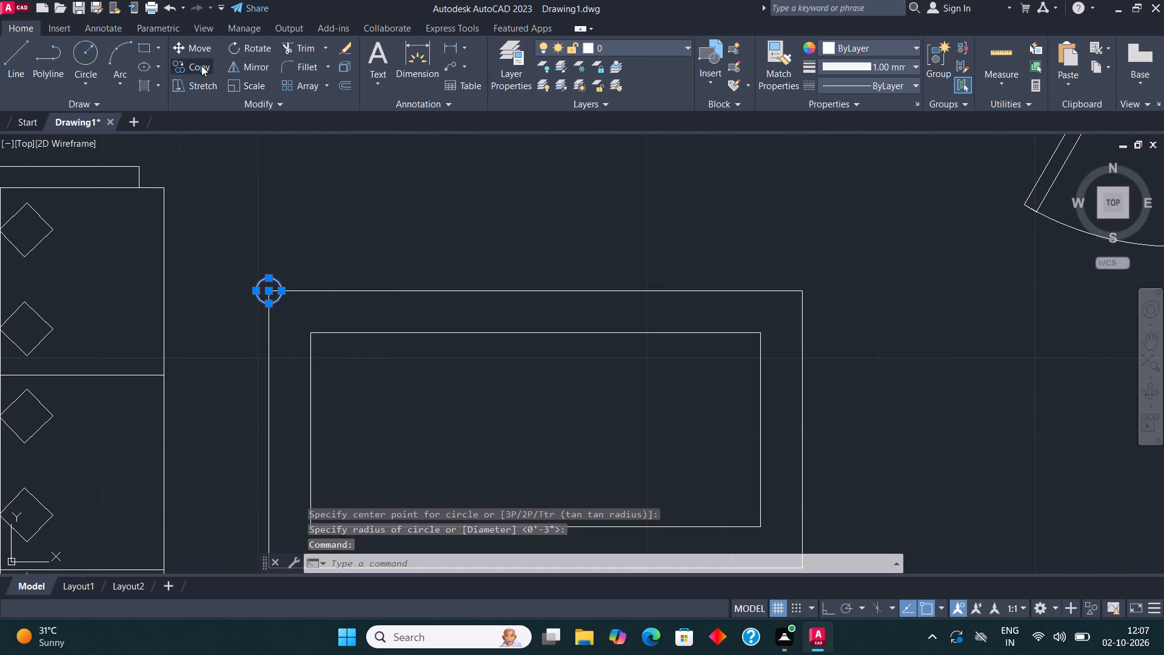
left_click(269, 290)
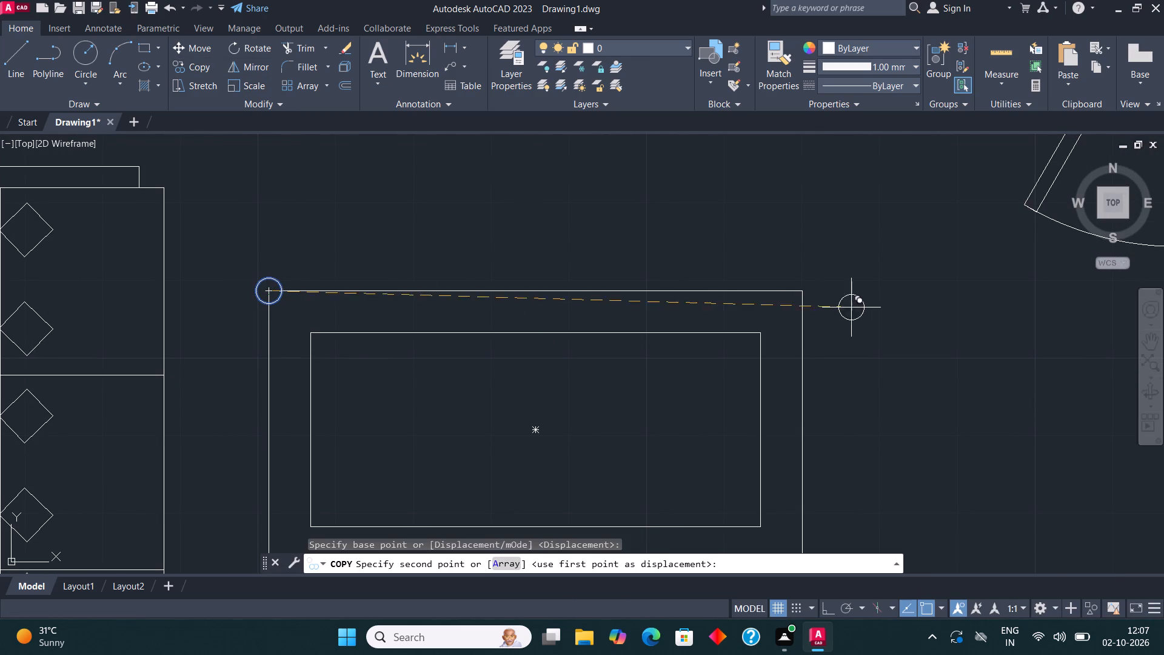
left_click(800, 289)
scroll(800, 235, "down", 2)
scroll(800, 345, "up", 2)
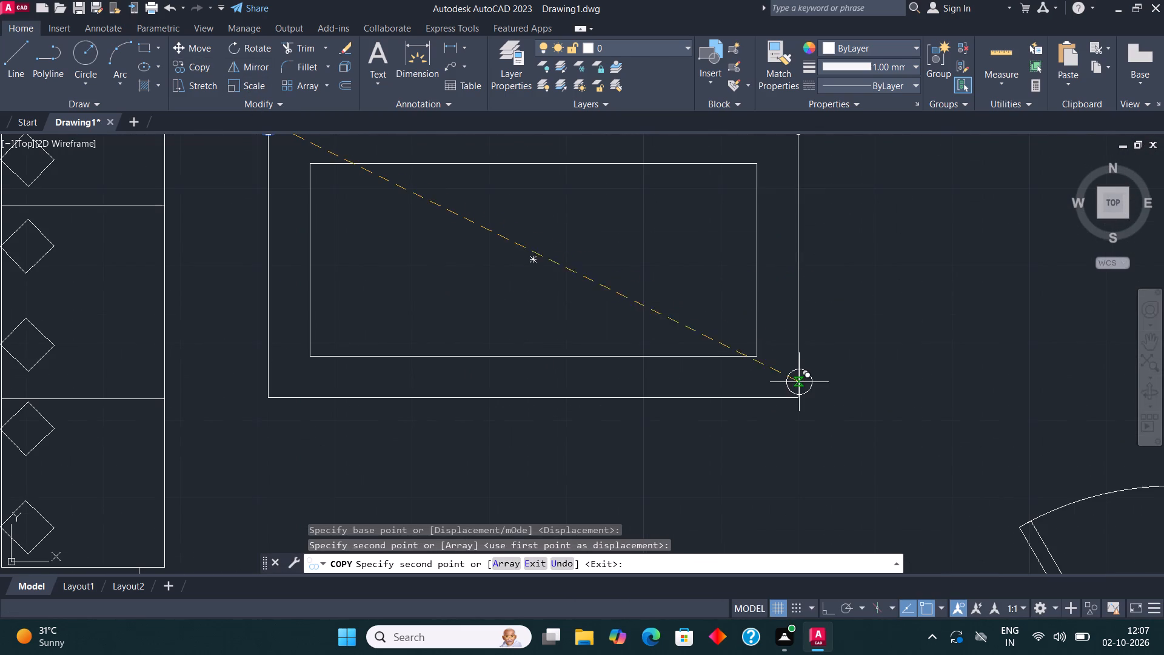
left_click(798, 392)
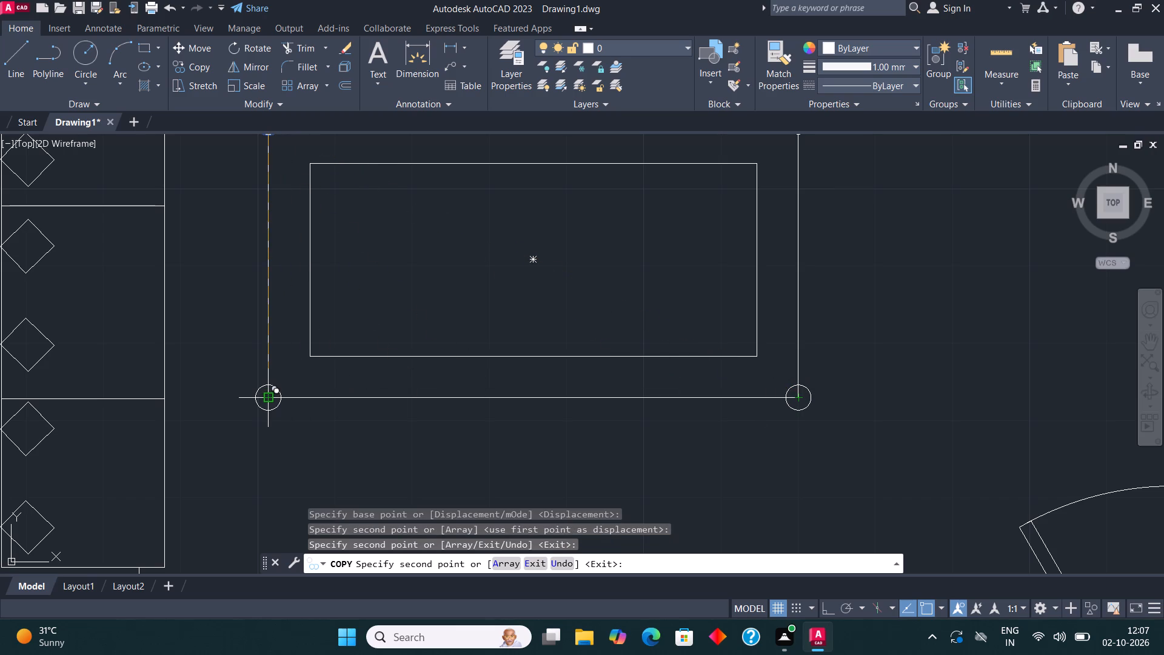
left_click(270, 396)
key("Escape")
Trim the coffee table's outer rectangle lines inside the upper-left and lower-left corner circles.
middle_click_drag(433, 357, 498, 404)
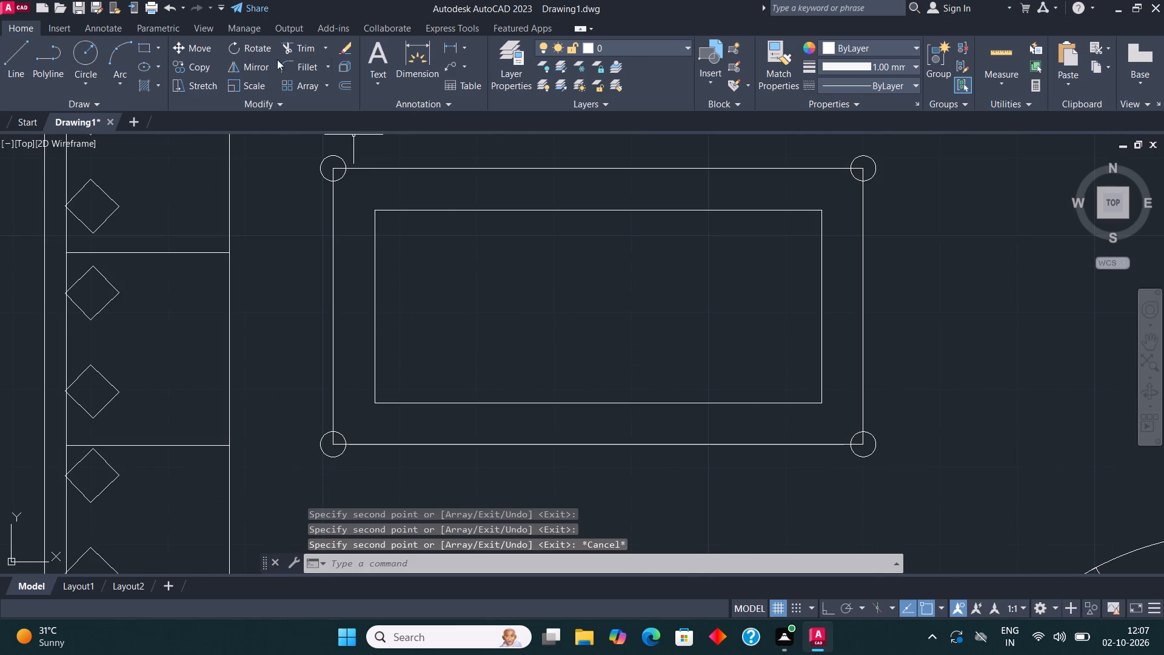
left_click(305, 48)
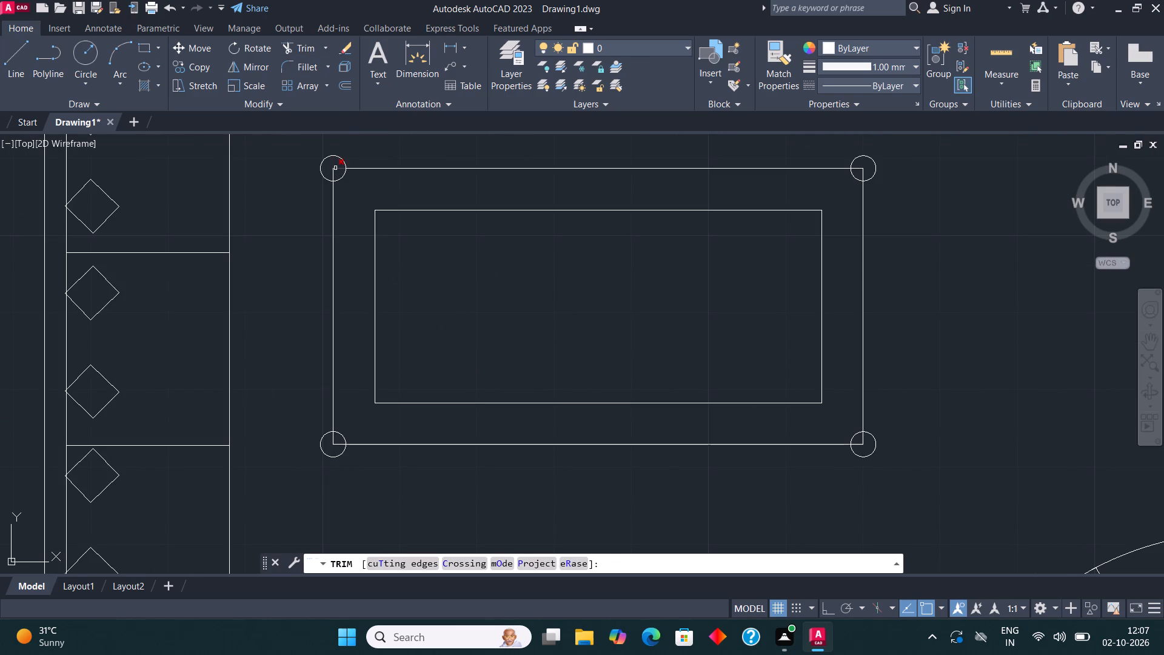
left_click(335, 168)
left_click(334, 169)
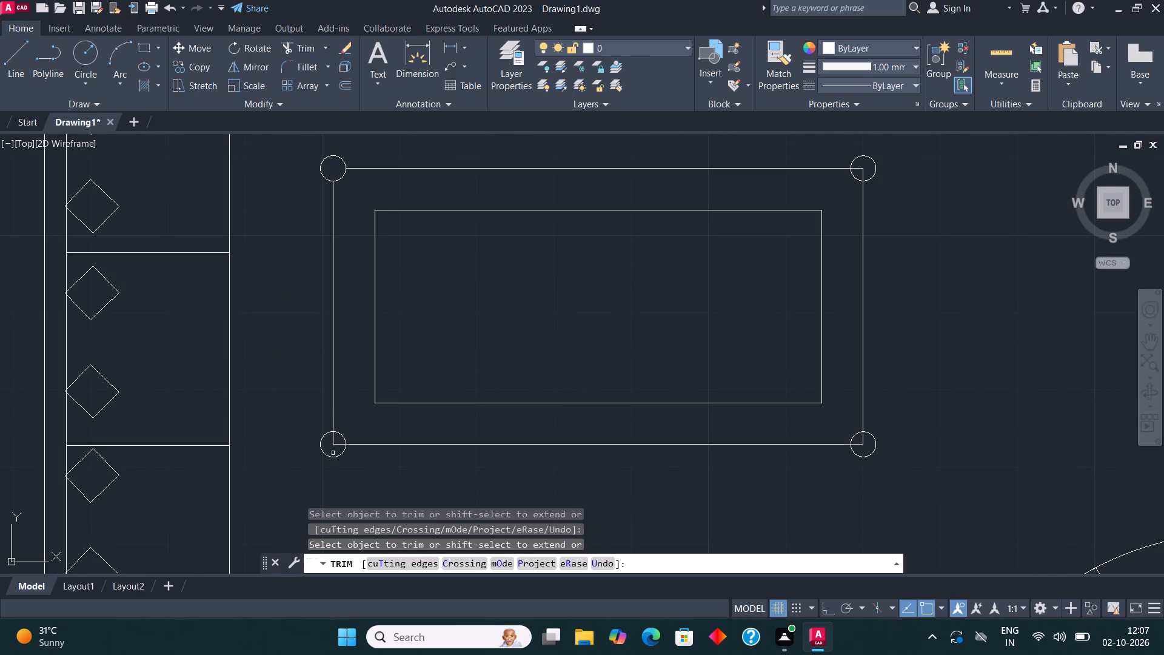
left_click(333, 441)
left_click(335, 444)
scroll(318, 413, "down", 3)
scroll(539, 338, "up", 2)
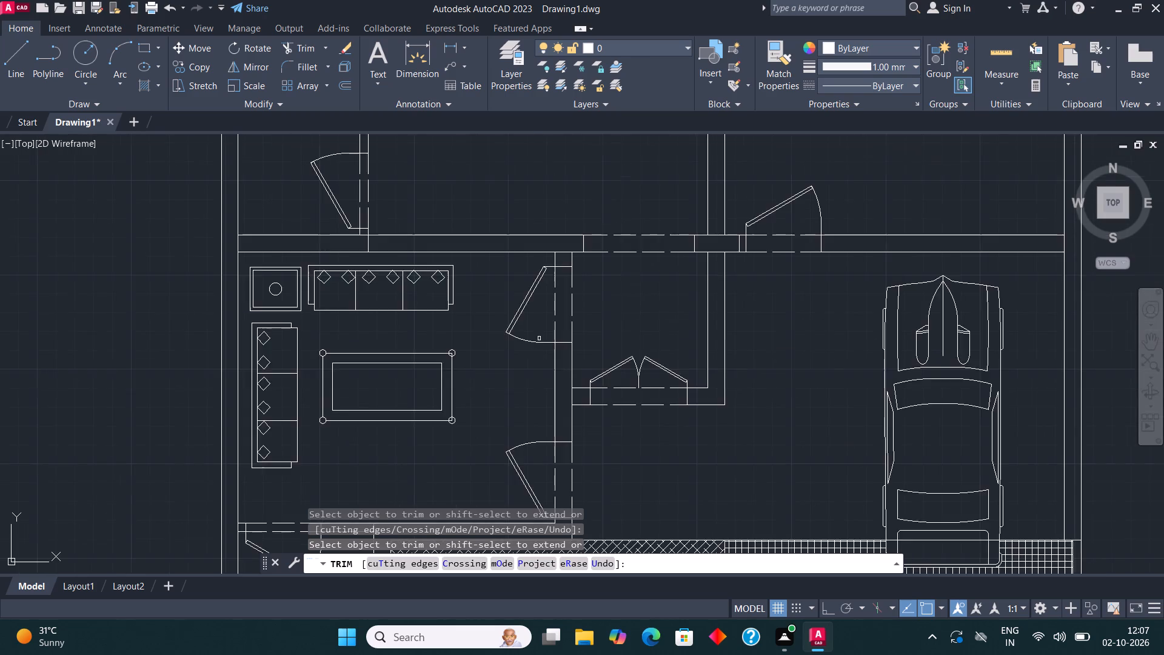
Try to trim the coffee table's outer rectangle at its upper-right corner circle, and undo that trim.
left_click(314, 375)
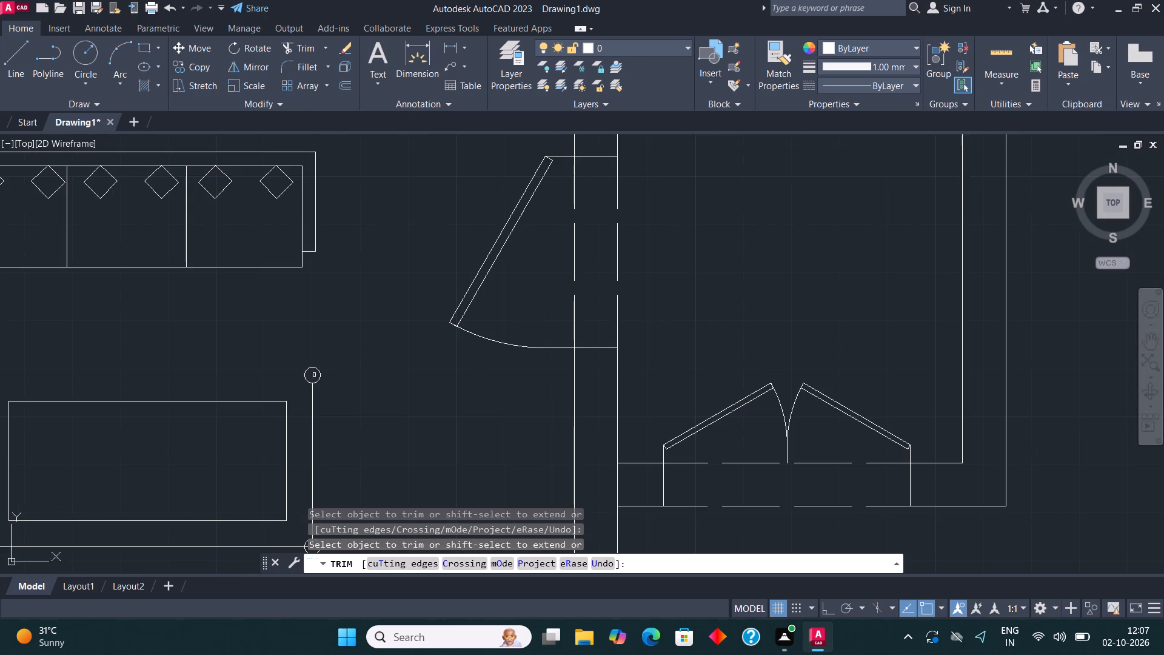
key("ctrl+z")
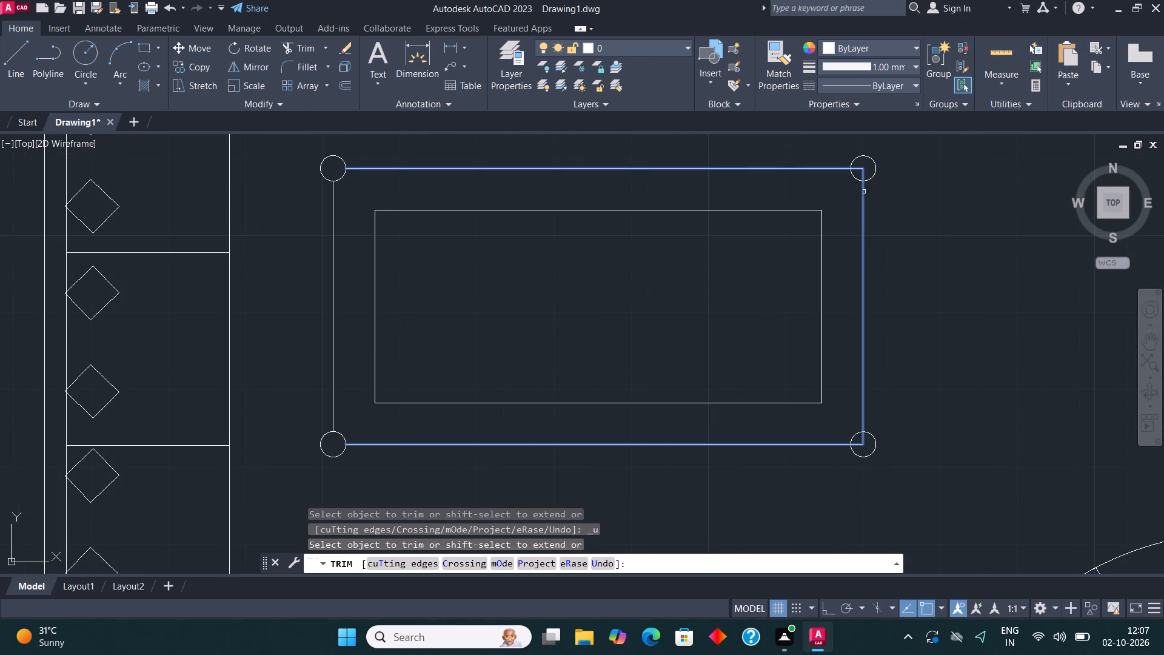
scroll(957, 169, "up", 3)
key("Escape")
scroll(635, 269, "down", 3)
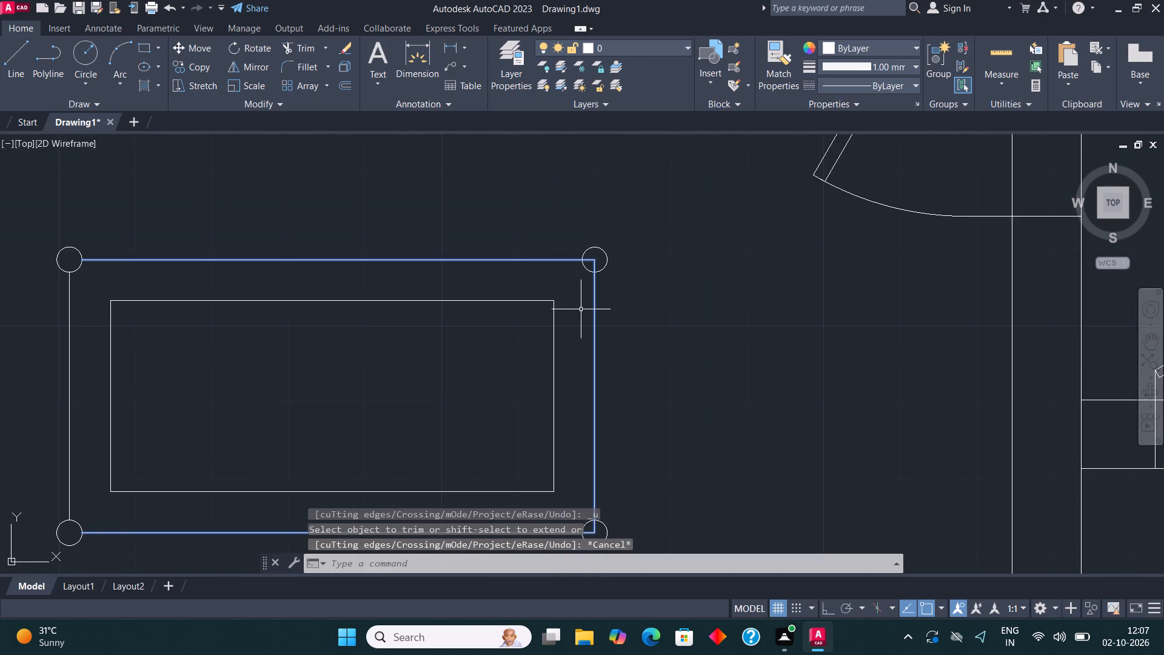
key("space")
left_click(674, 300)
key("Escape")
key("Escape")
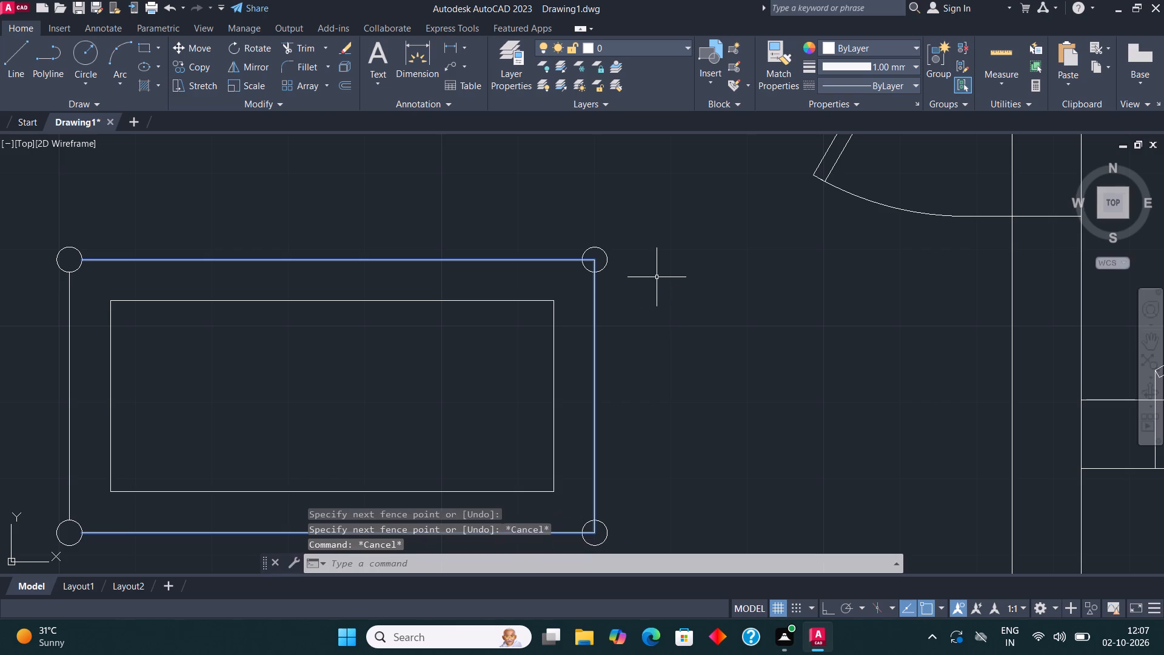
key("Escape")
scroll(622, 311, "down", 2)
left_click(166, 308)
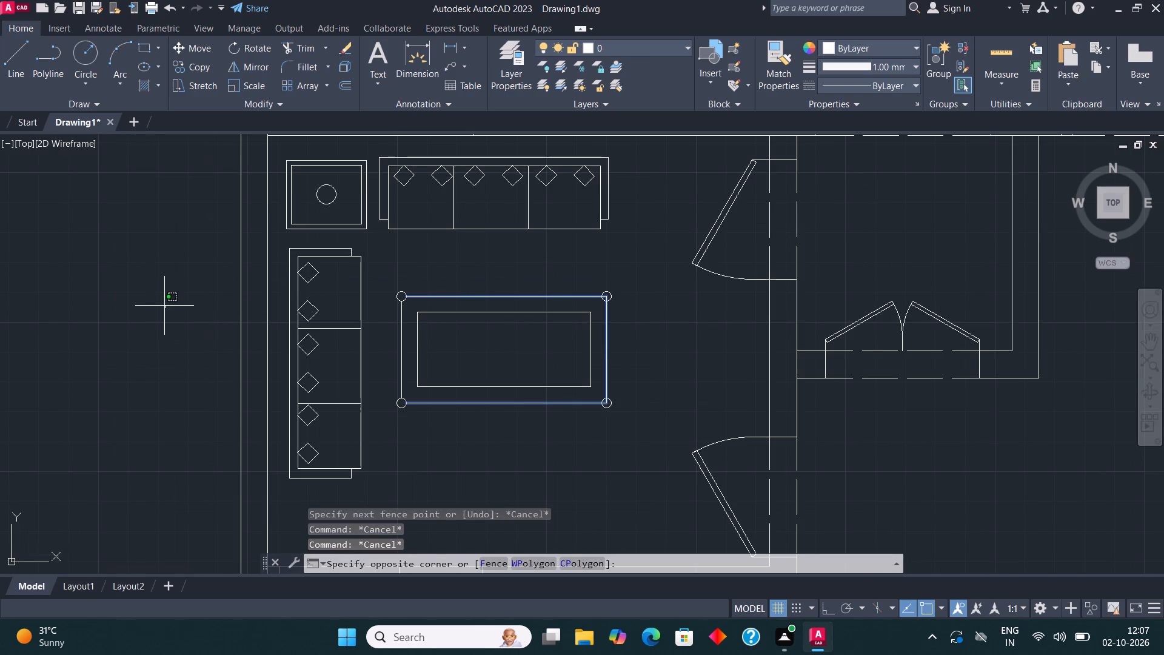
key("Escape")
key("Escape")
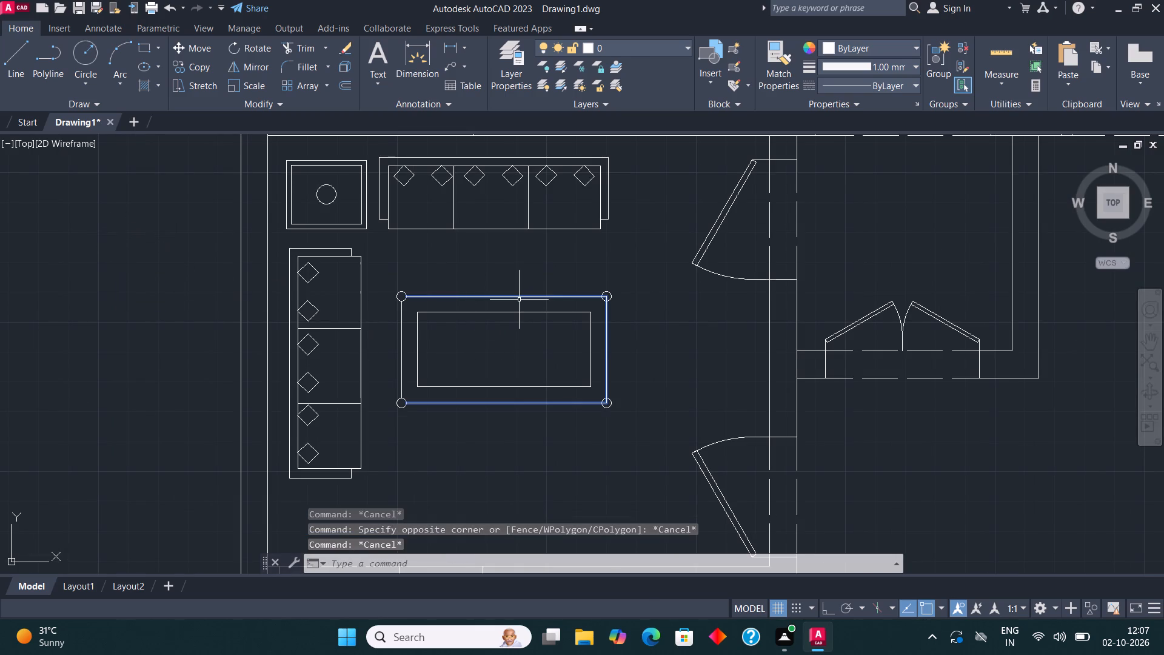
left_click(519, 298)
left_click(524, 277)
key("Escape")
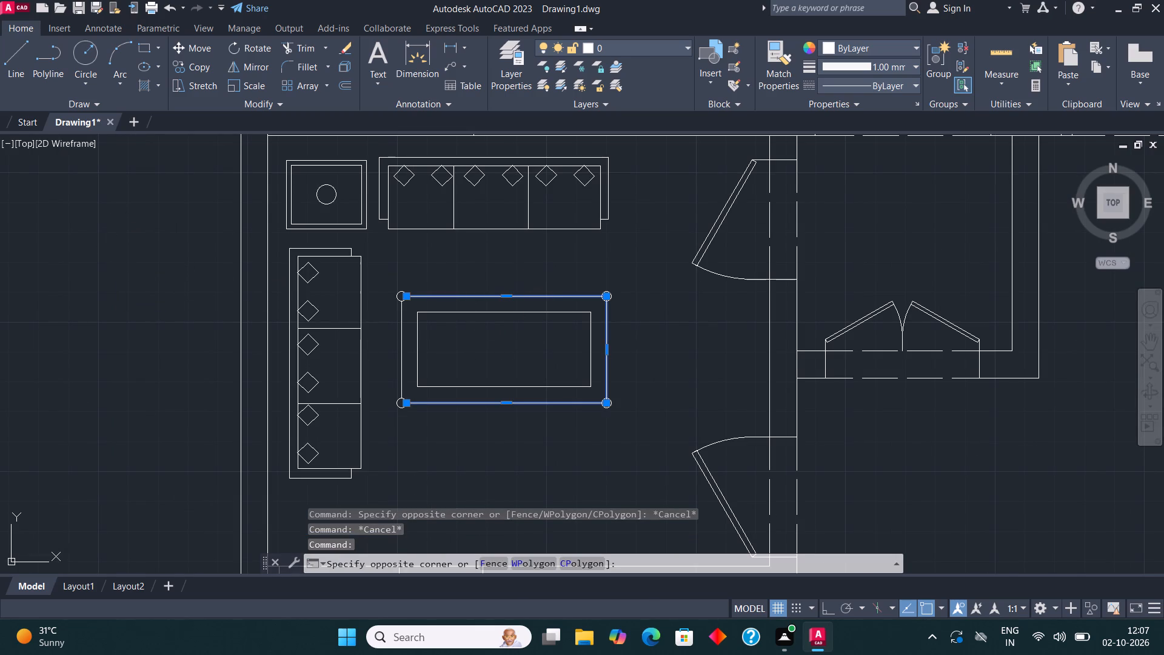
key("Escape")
Trim the coffee table's outer rectangle lines inside the upper-right and lower-right corner circles.
middle_click_drag(649, 321, 606, 328)
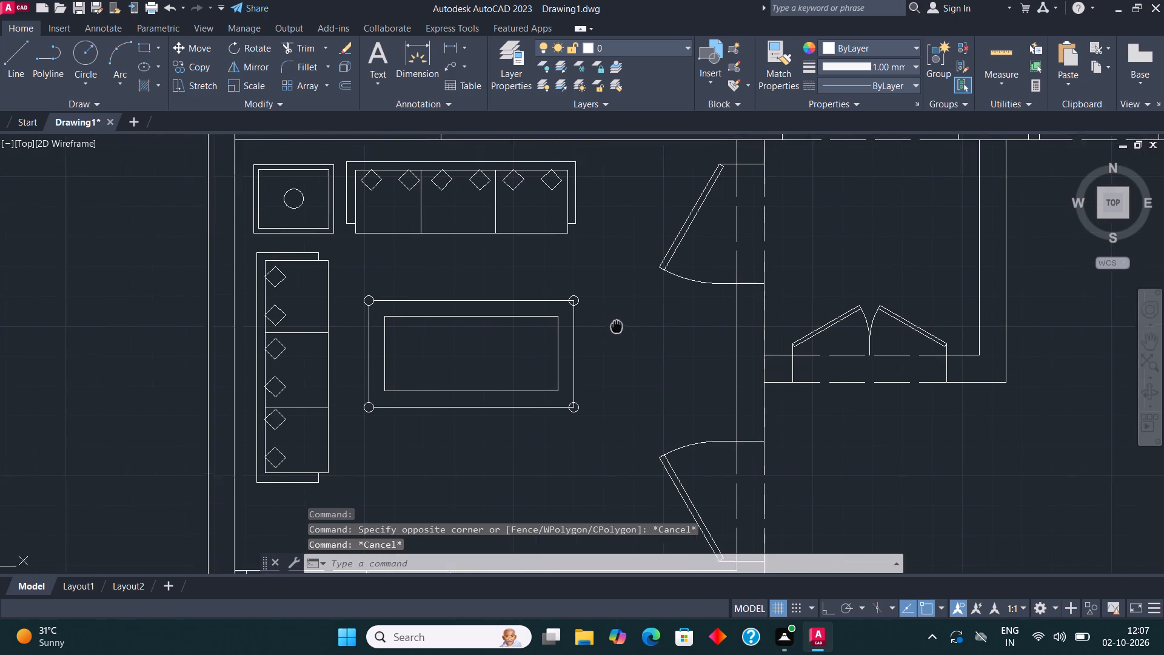
middle_click_drag(606, 328, 577, 338)
left_click(301, 48)
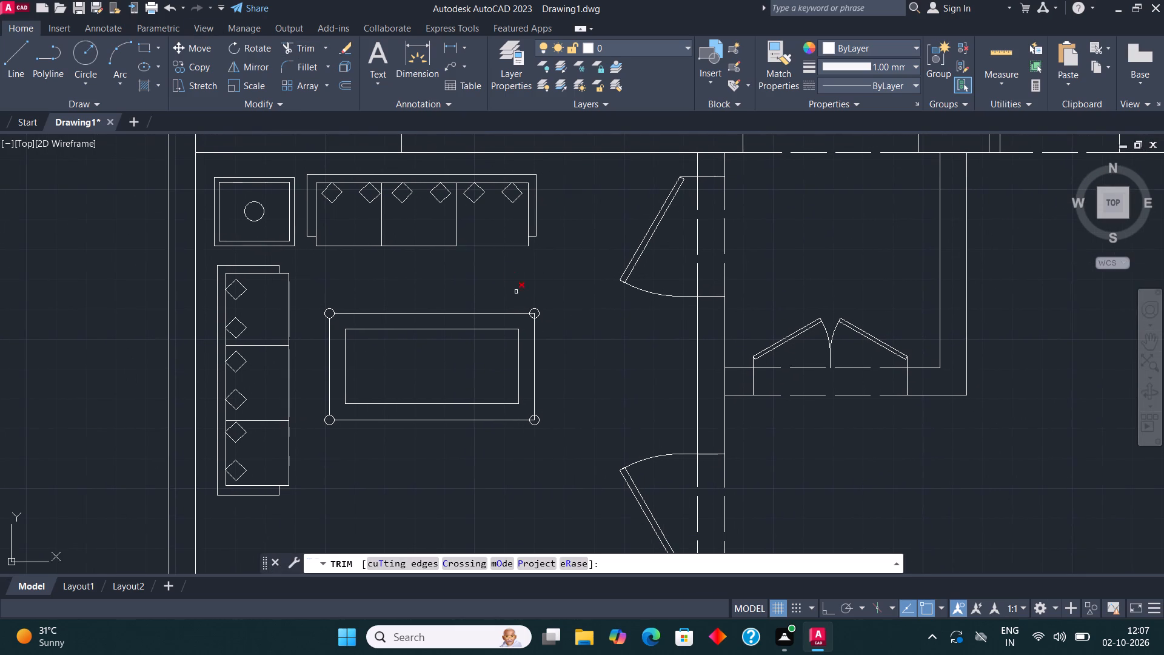
scroll(527, 314, "up", 4)
left_click(541, 298)
left_click(565, 317)
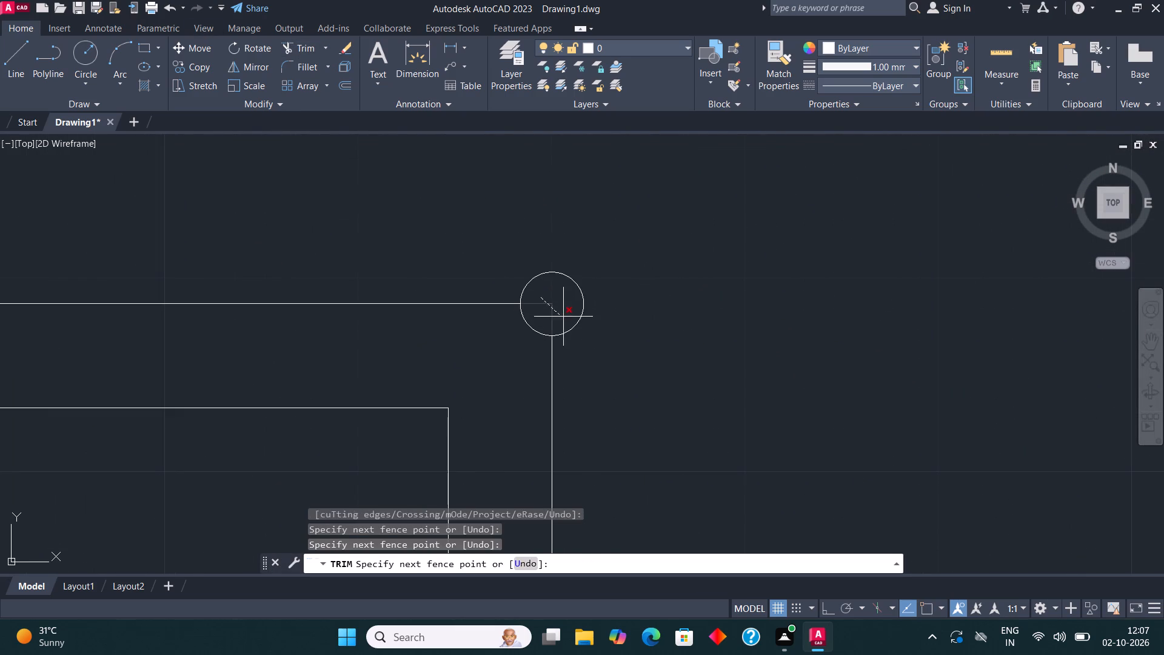
scroll(538, 245, "down", 3)
scroll(533, 435, "up", 3)
left_click(540, 418)
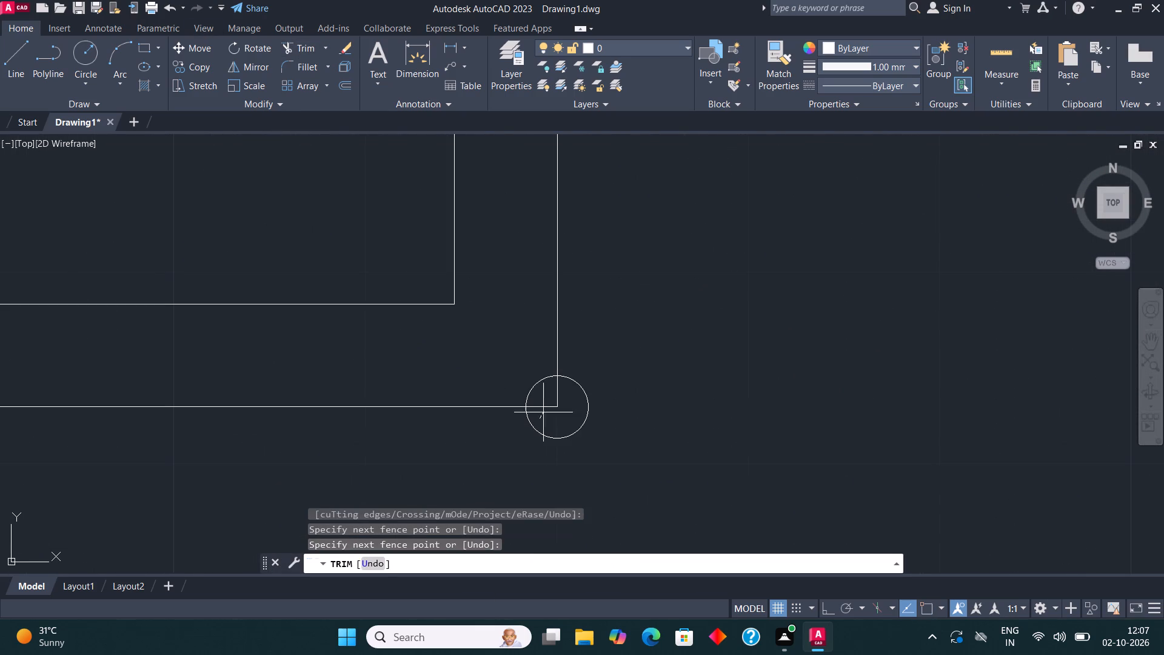
left_click(559, 398)
scroll(561, 391, "down", 3)
key("Escape")
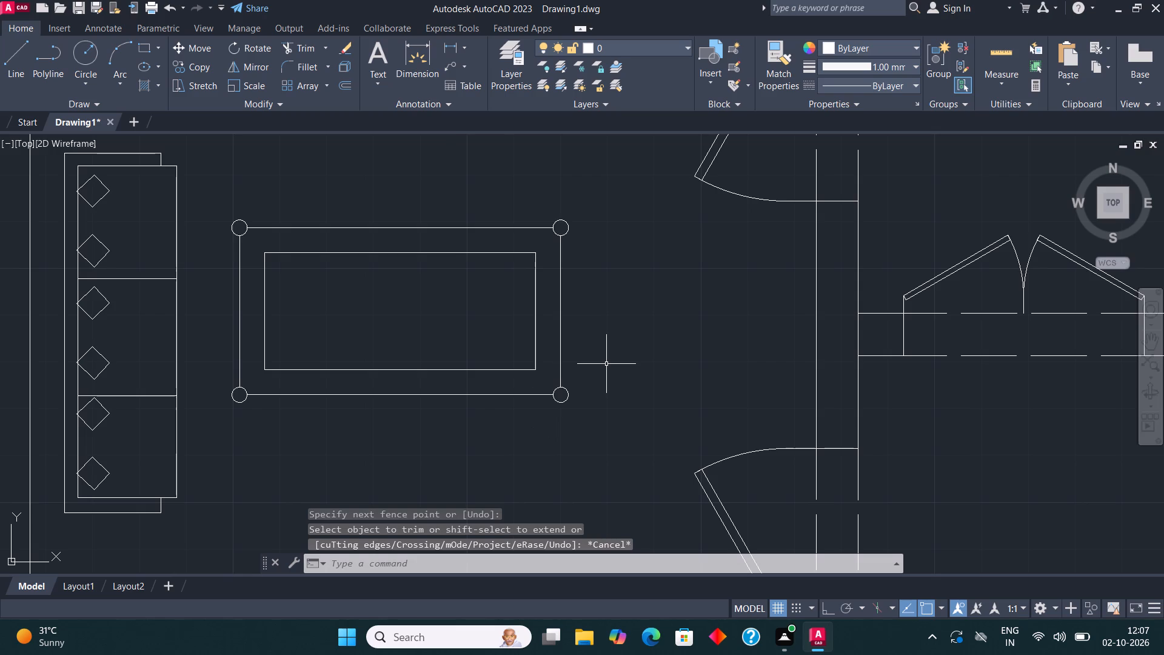
Offset the coffee table's inner rectangle 1" inward to give it a double border.
scroll(493, 355, "down", 2)
scroll(406, 329, "up", 3)
left_click(435, 294)
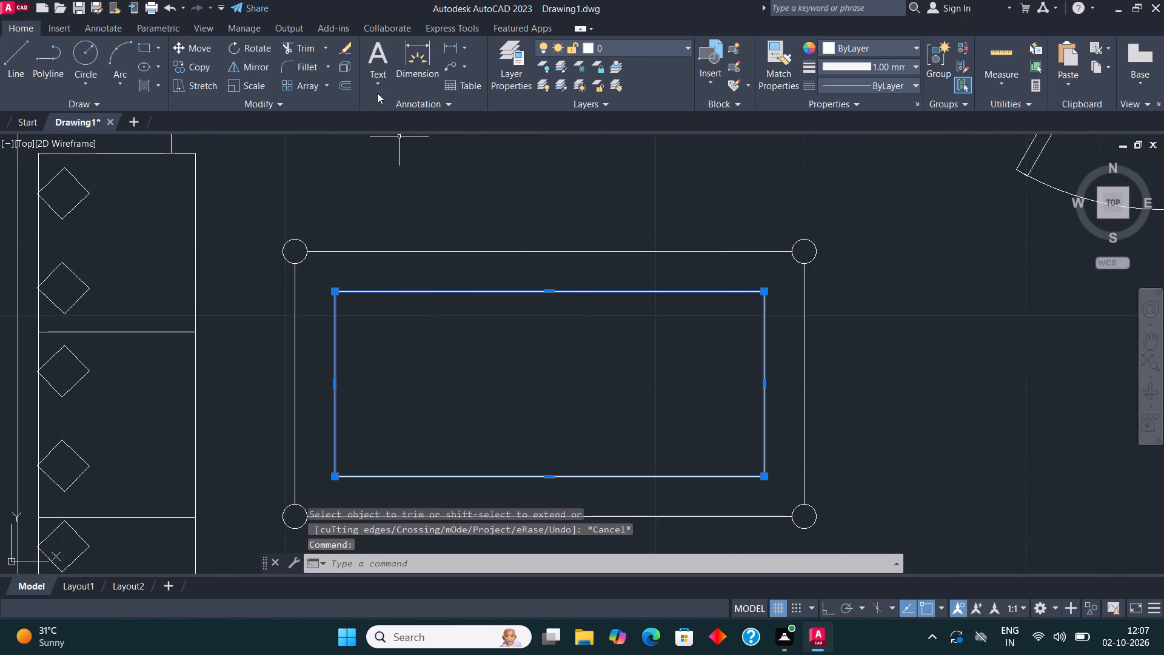
left_click(352, 89)
left_click(497, 291)
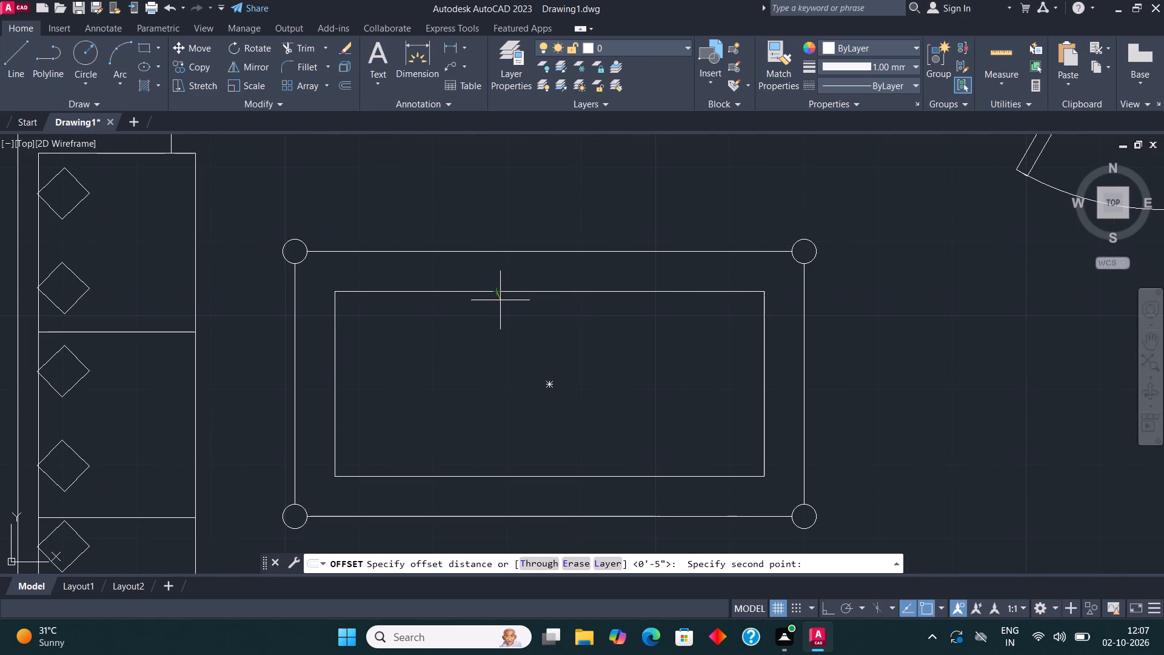
type("1\"")
key("Return")
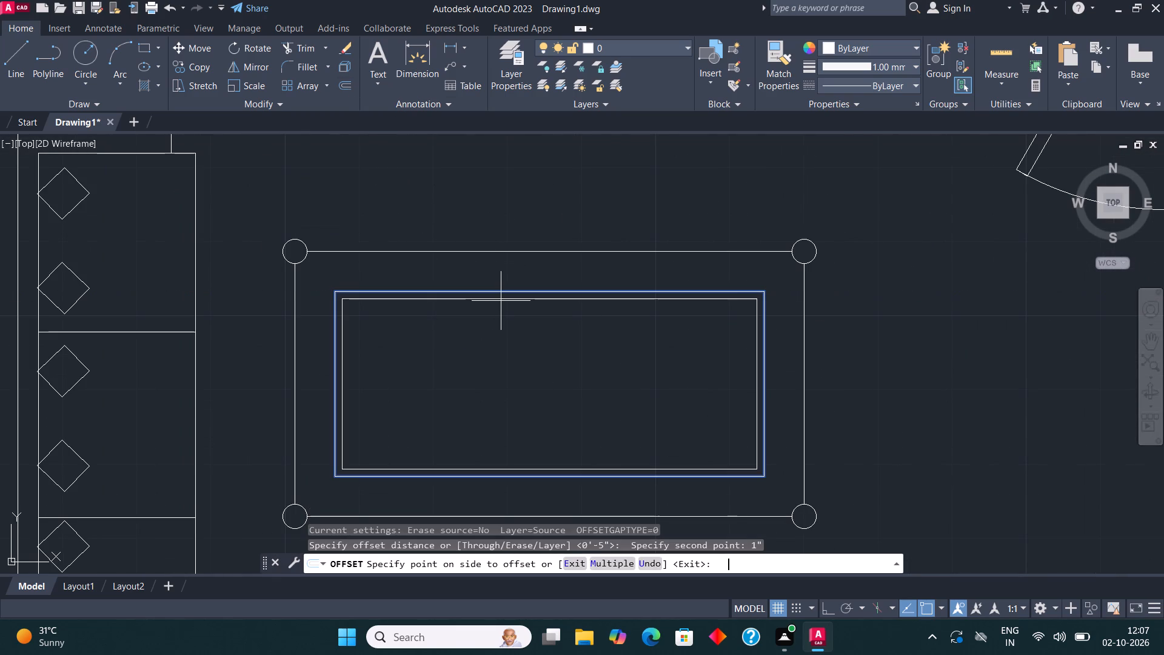
left_click(501, 301)
scroll(469, 321, "down", 2)
left_click(469, 332)
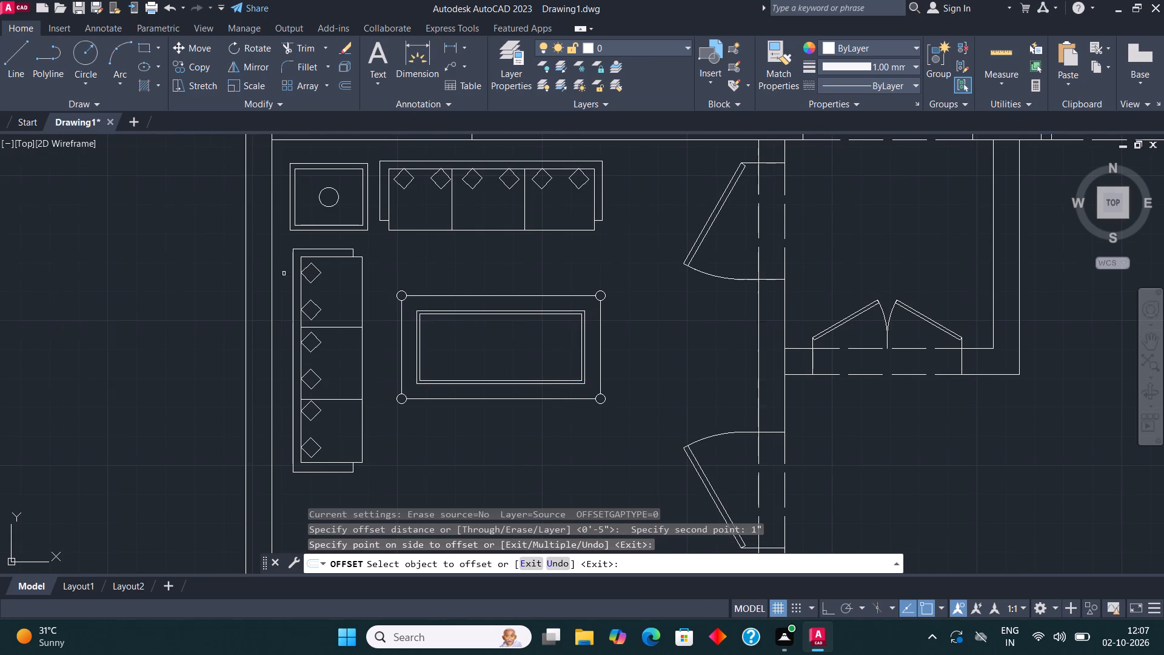
scroll(278, 284, "down", 1)
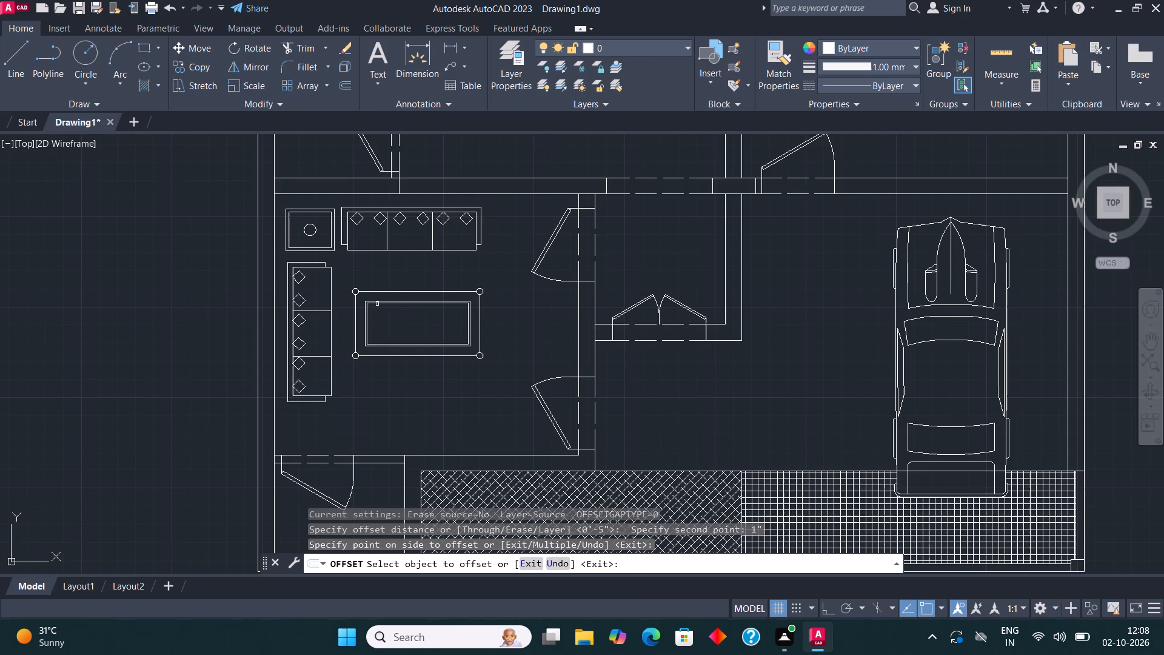
key("Escape")
Draw a vertical rectangle for a seat near the left wall of the middle room above the furnished sofa room.
scroll(506, 348, "down", 1)
middle_click_drag(586, 334, 593, 382)
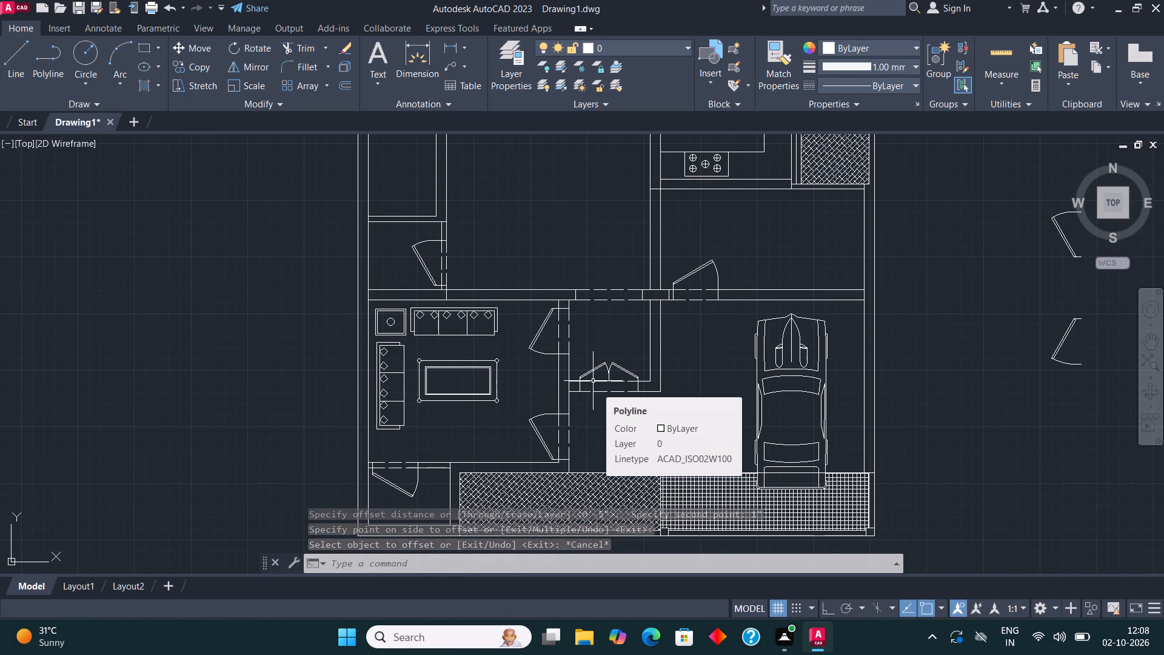
scroll(510, 366, "down", 1)
middle_click_drag(518, 277, 523, 284)
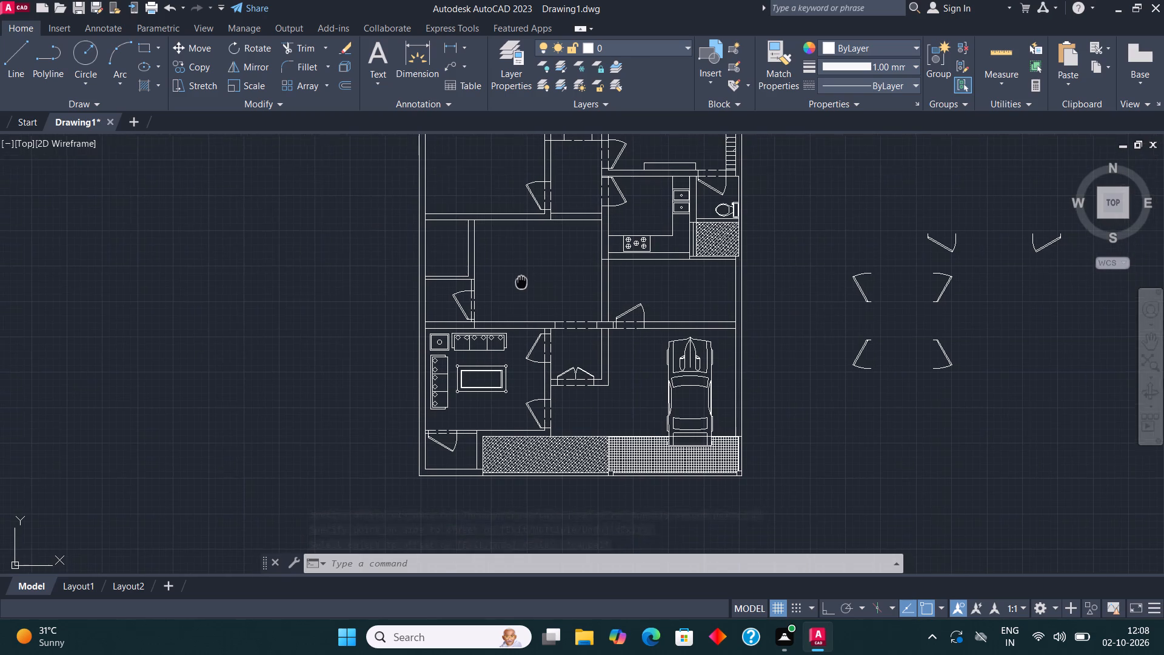
middle_click_drag(523, 284, 447, 415)
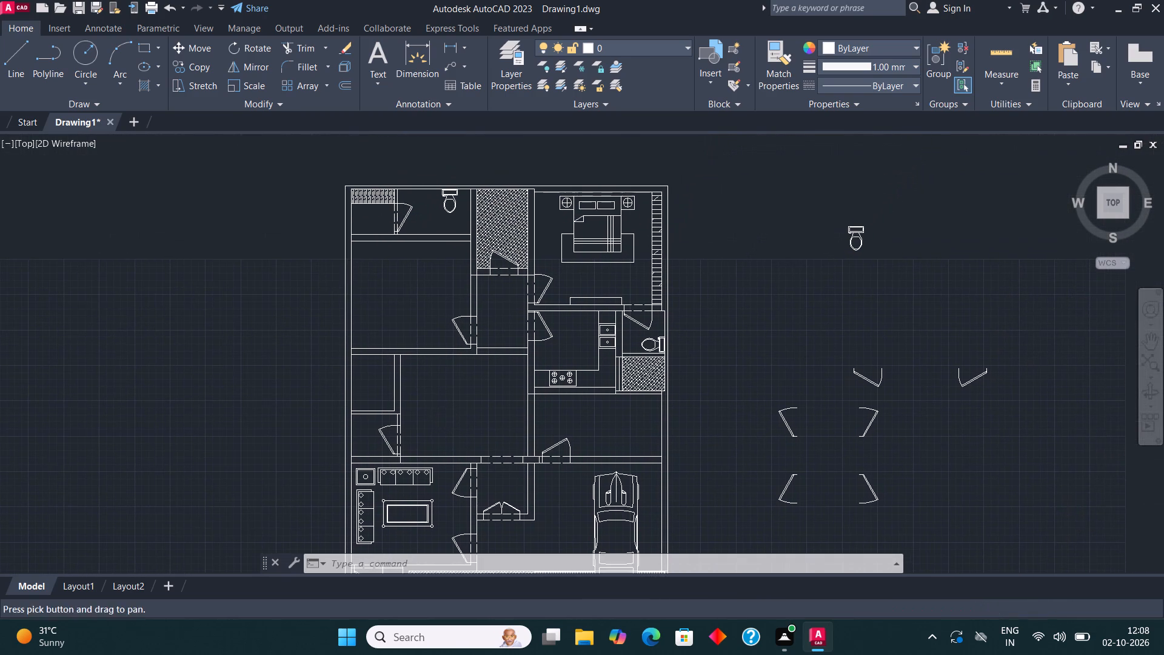
scroll(428, 483, "up", 2)
middle_click_drag(423, 392, 499, 437)
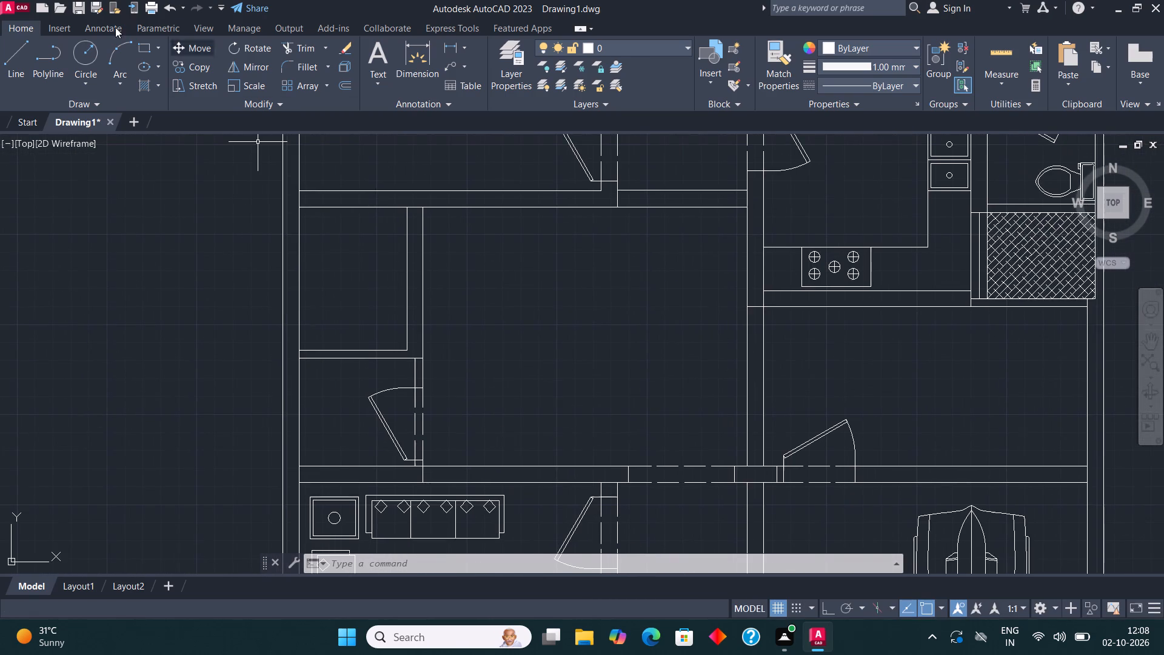
left_click(139, 47)
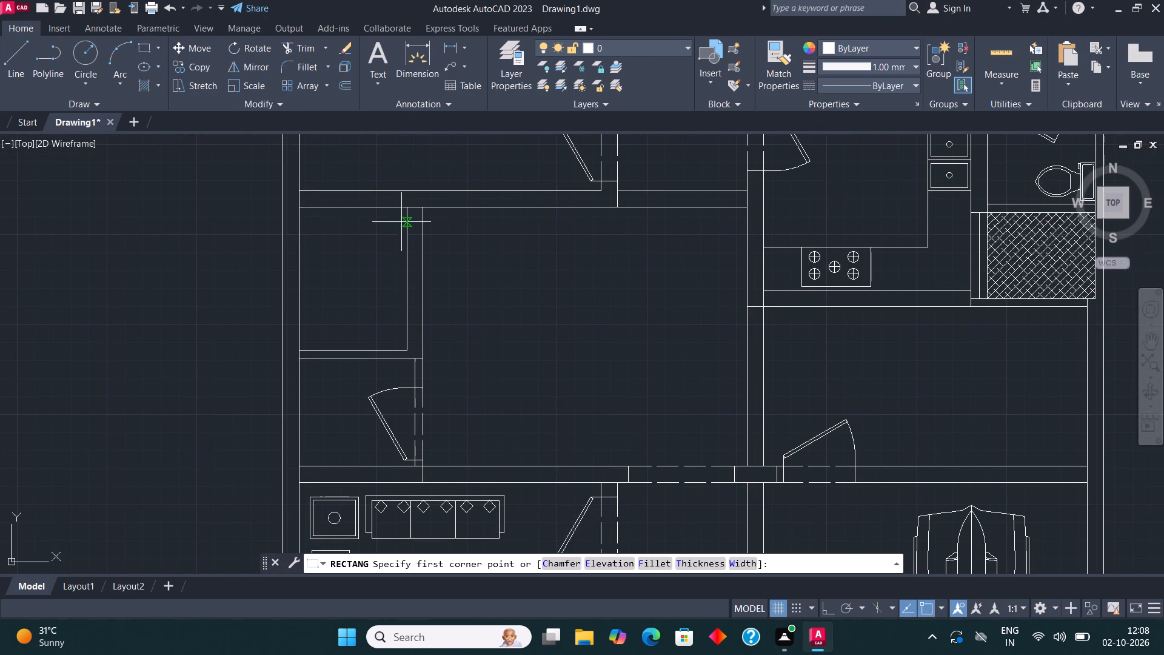
scroll(522, 320, "up", 1)
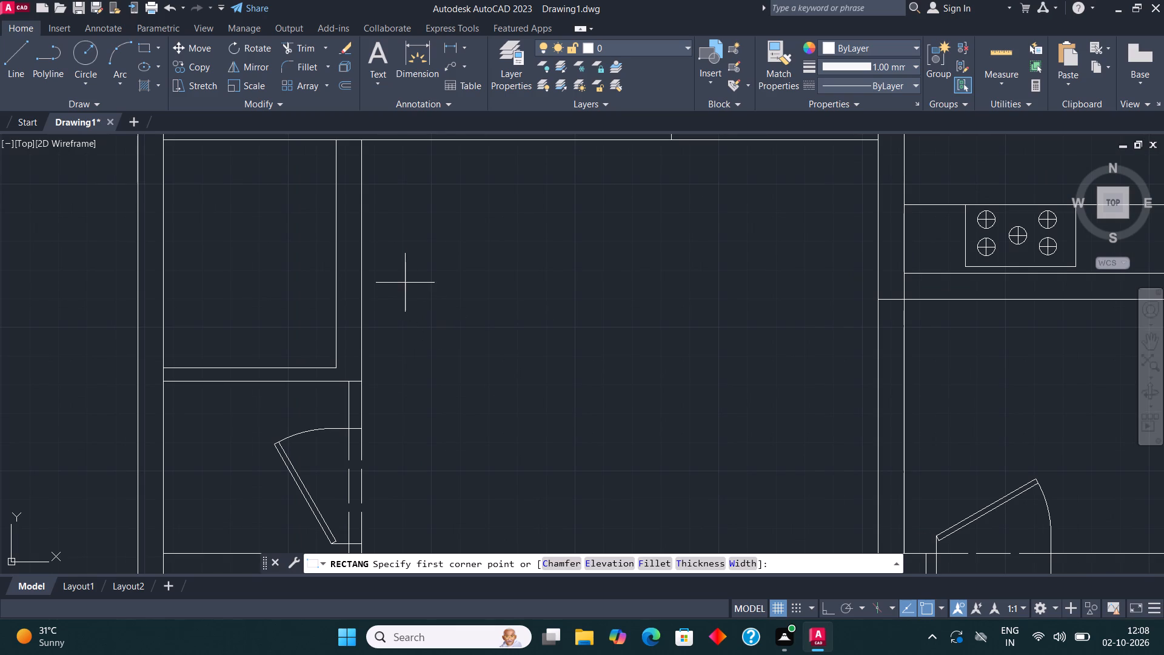
left_click(405, 282)
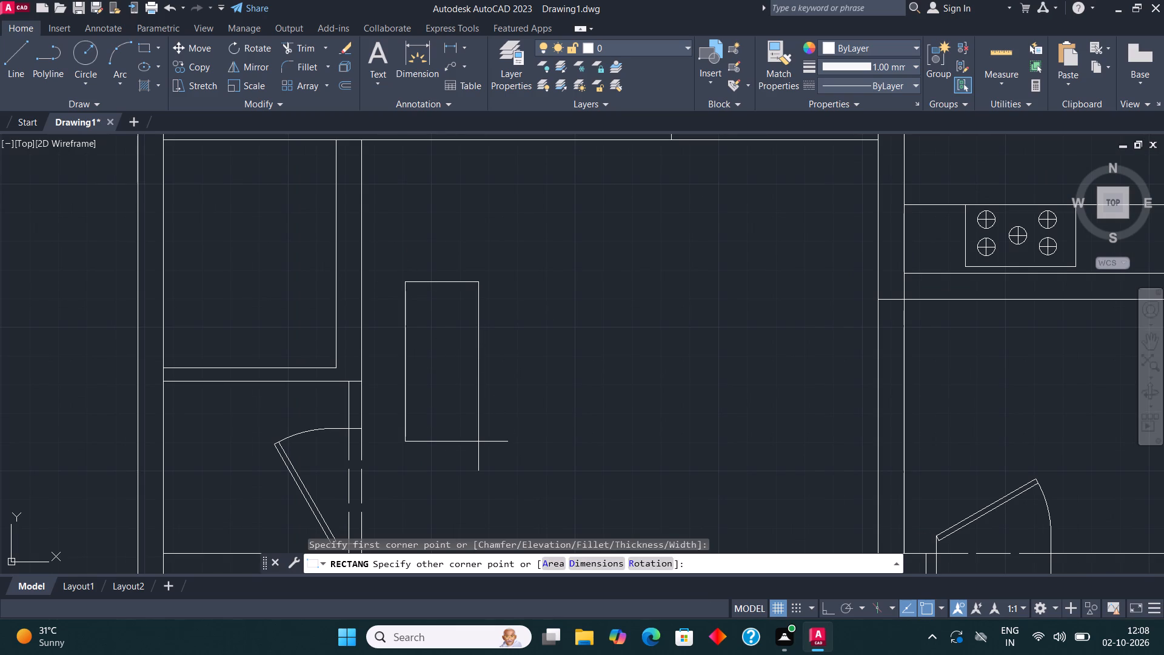
left_click(476, 446)
Draw a line outline about 2'-3" by 5'-4" around the seat rectangle's top, left and bottom sides, ending on its right edge.
left_click(16, 58)
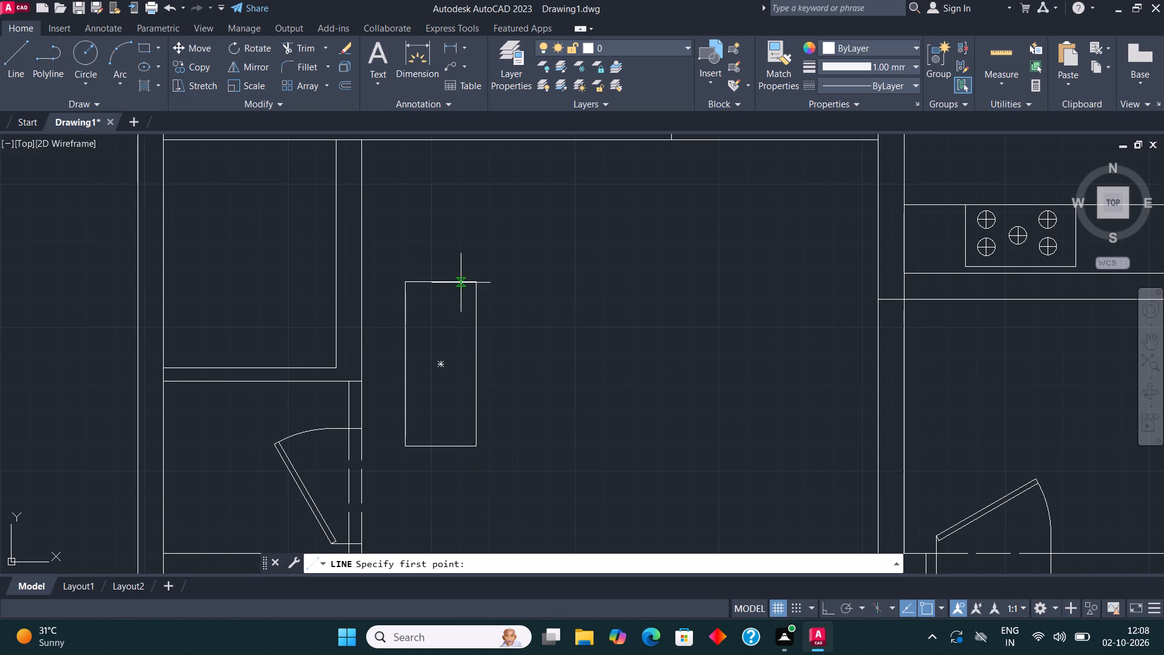
left_click(478, 282)
left_click(479, 272)
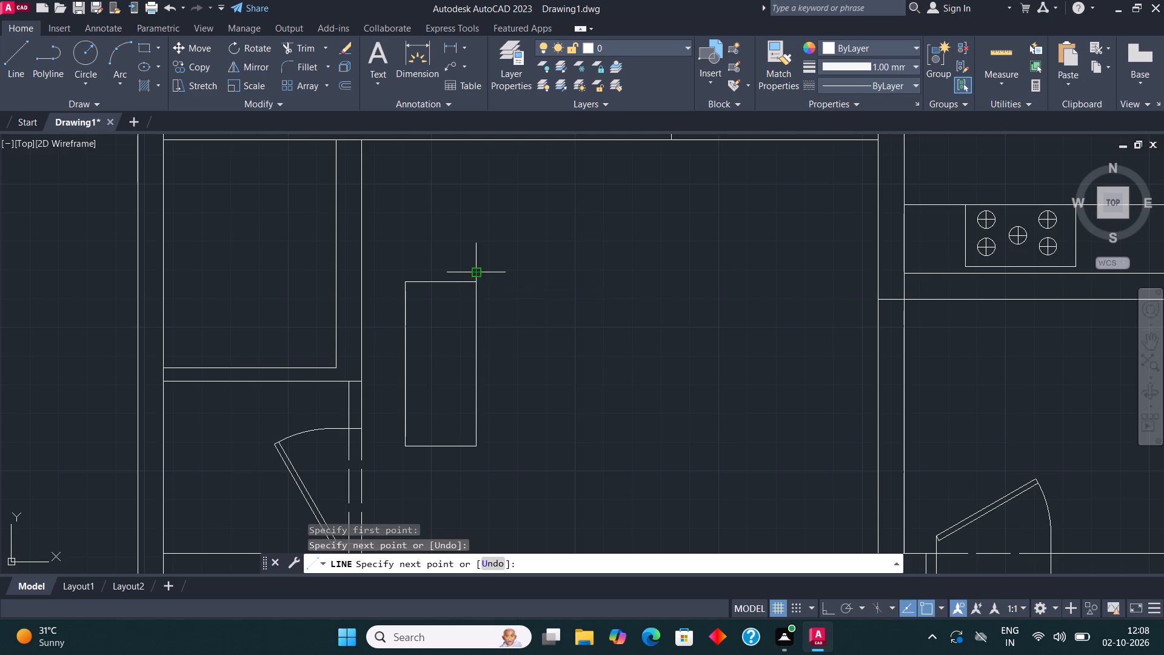
left_click(397, 272)
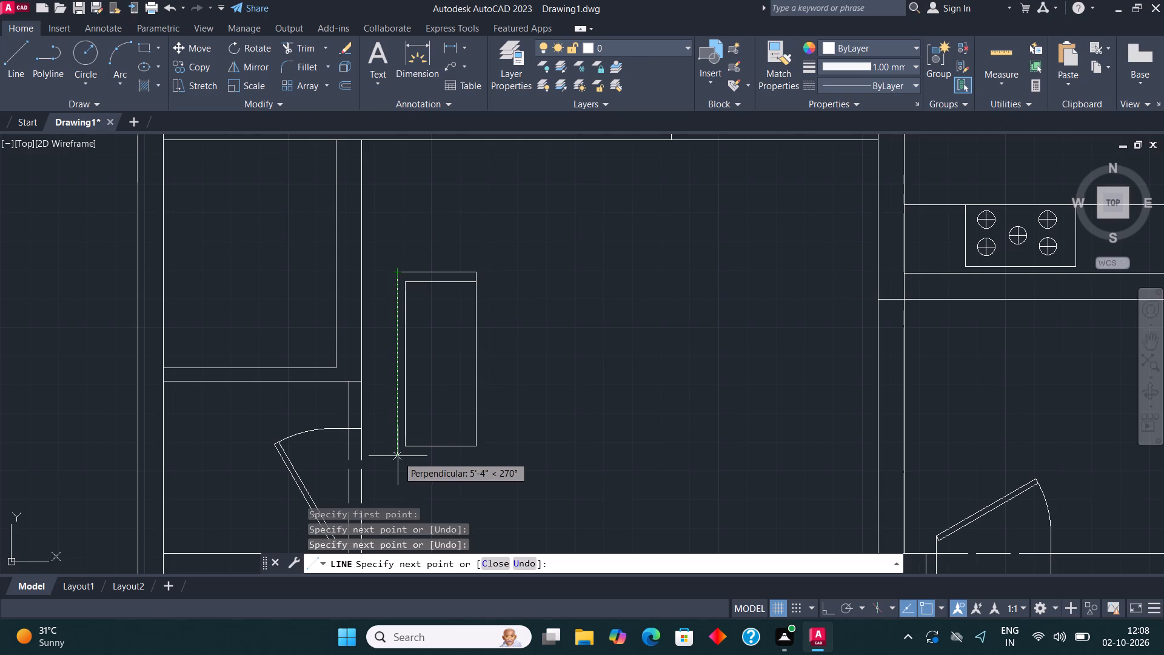
left_click(399, 456)
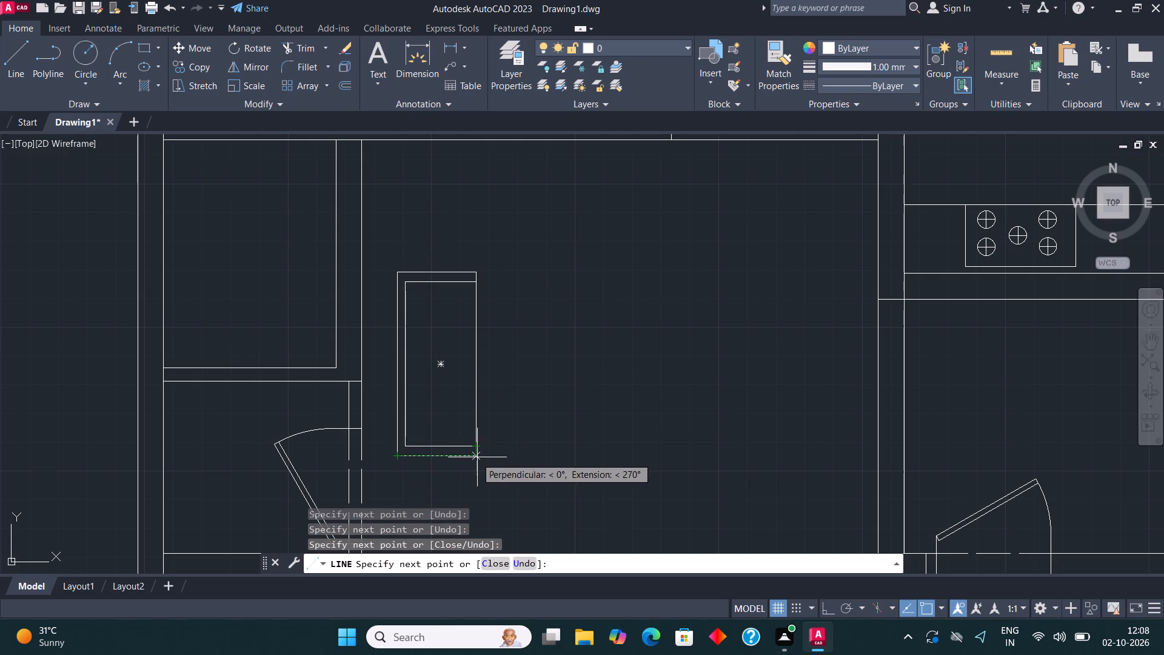
left_click(477, 457)
left_click(477, 441)
key("Escape")
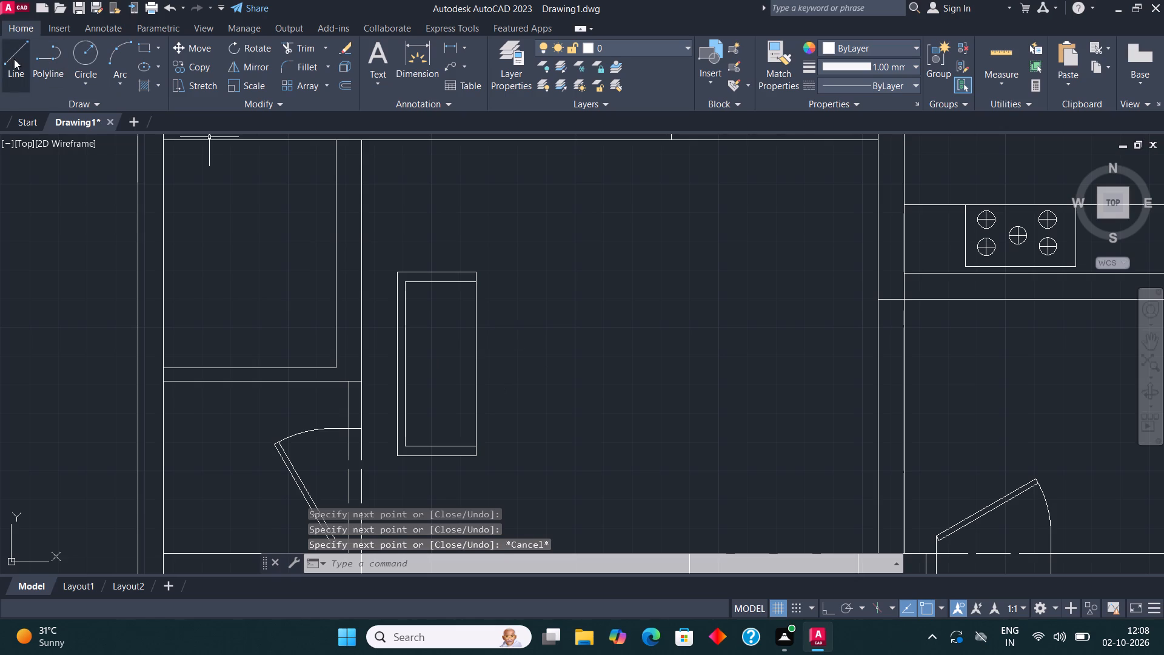
Draw a horizontal divider line across the new sofa's inner seat rectangle, in its lower part.
left_click(12, 55)
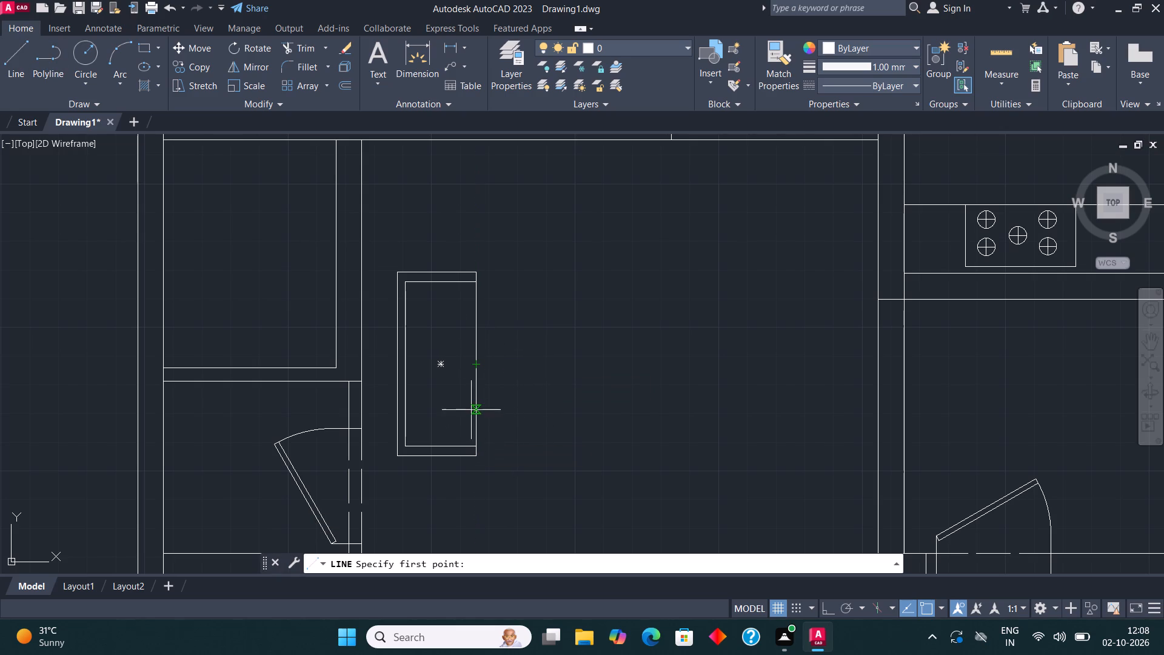
left_click(475, 393)
left_click(408, 394)
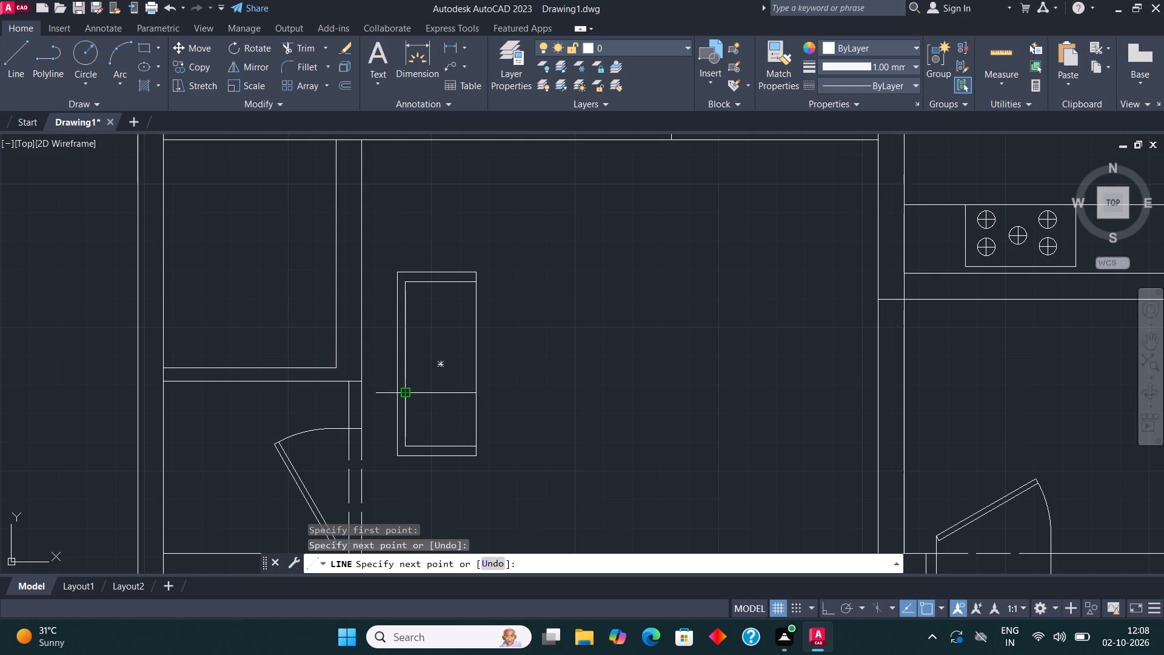
key("Escape")
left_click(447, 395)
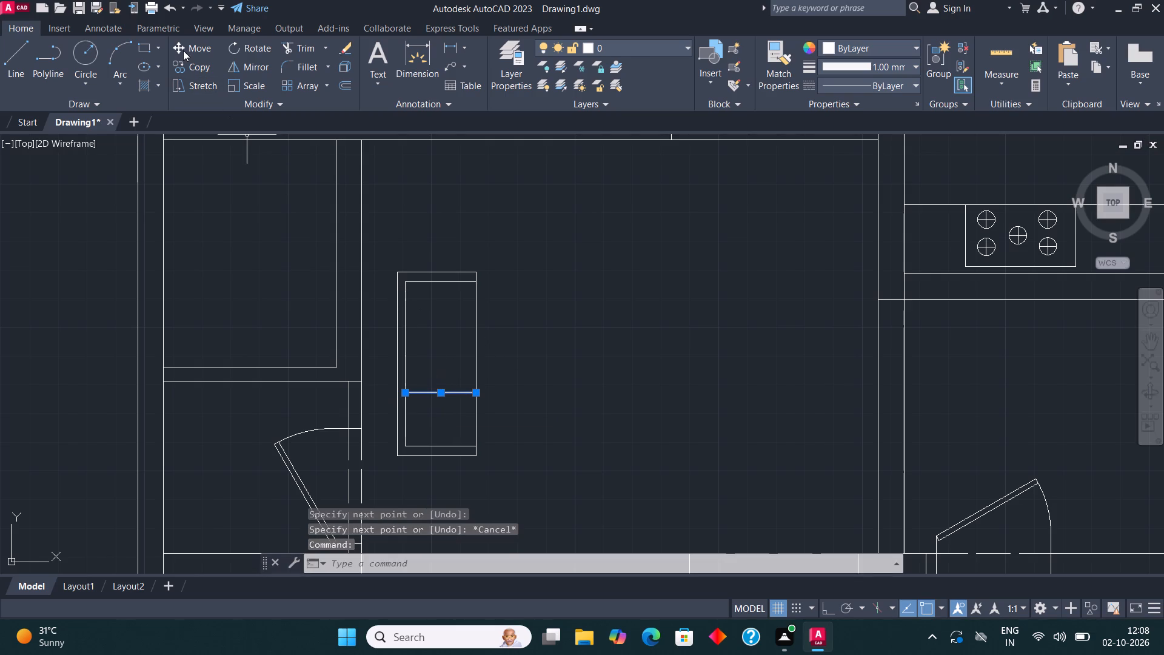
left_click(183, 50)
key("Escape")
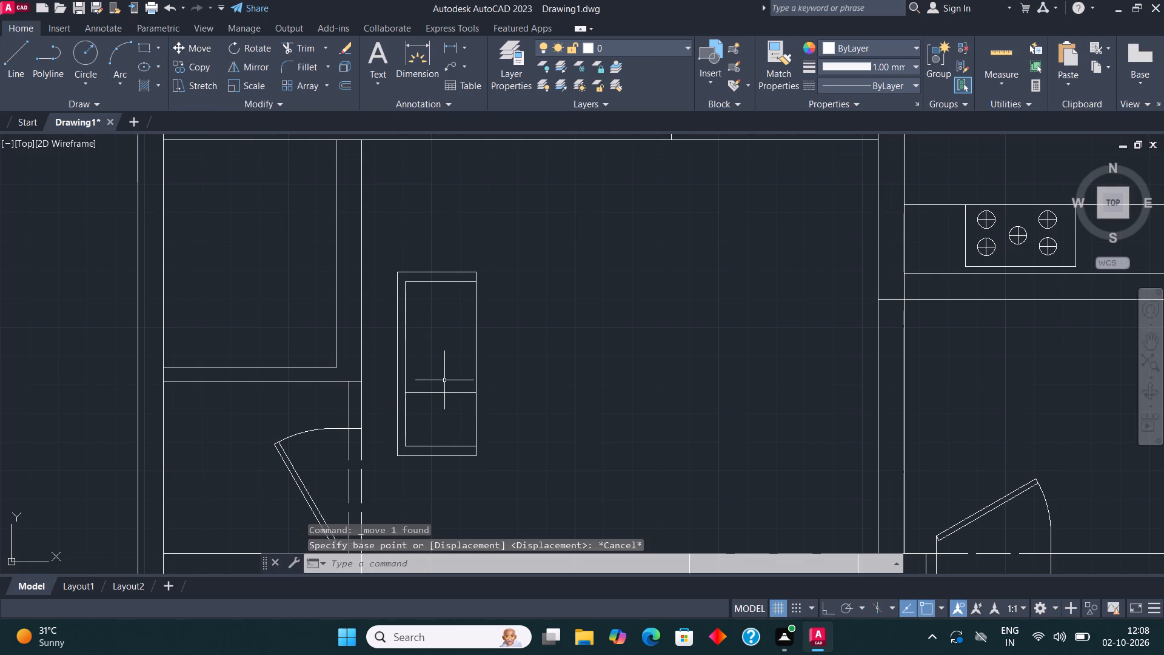
Copy the seat divider line 1'-8" straight up to split the sofa into three cushions.
left_click(445, 394)
left_click(182, 62)
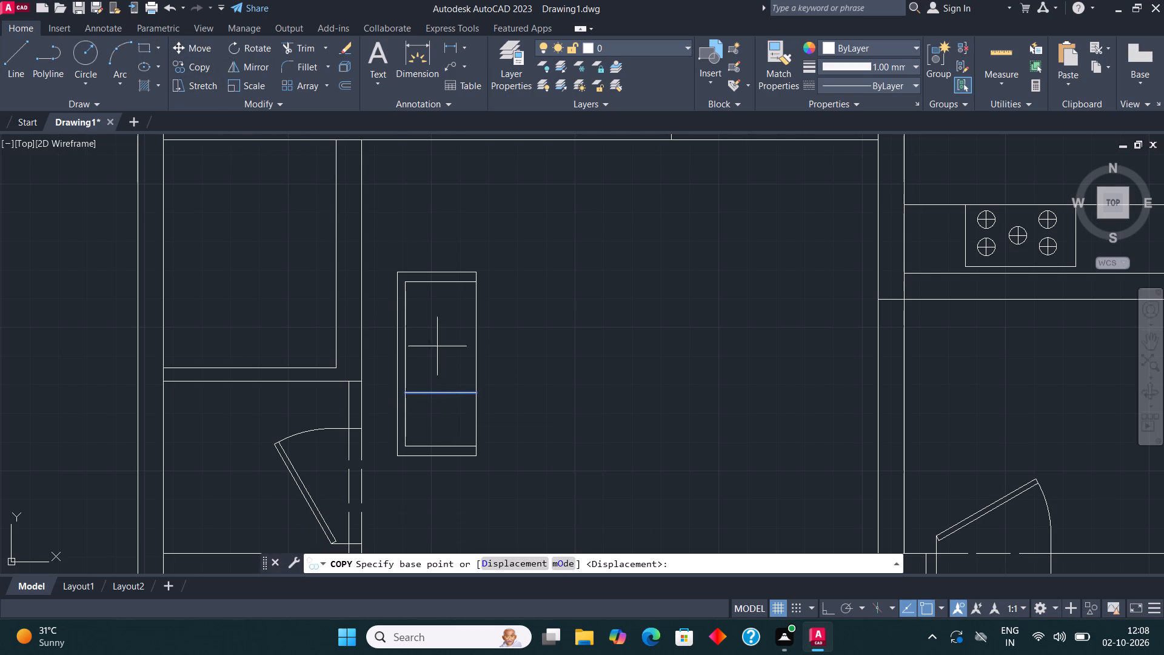
left_click(438, 389)
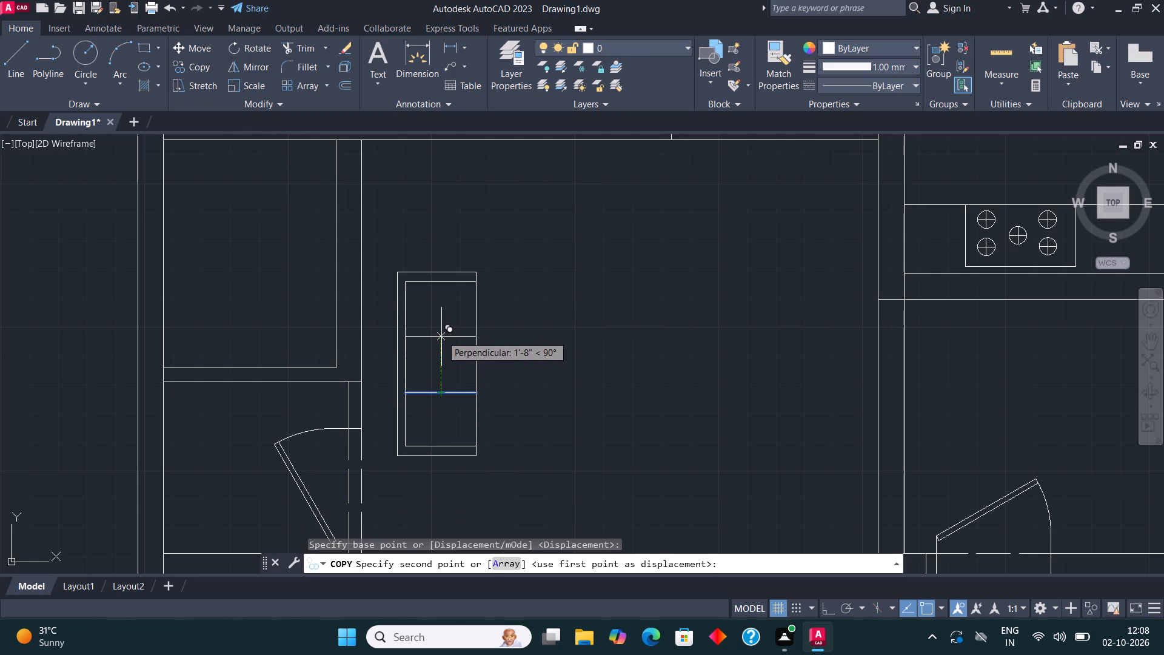
left_click(441, 337)
key("Escape")
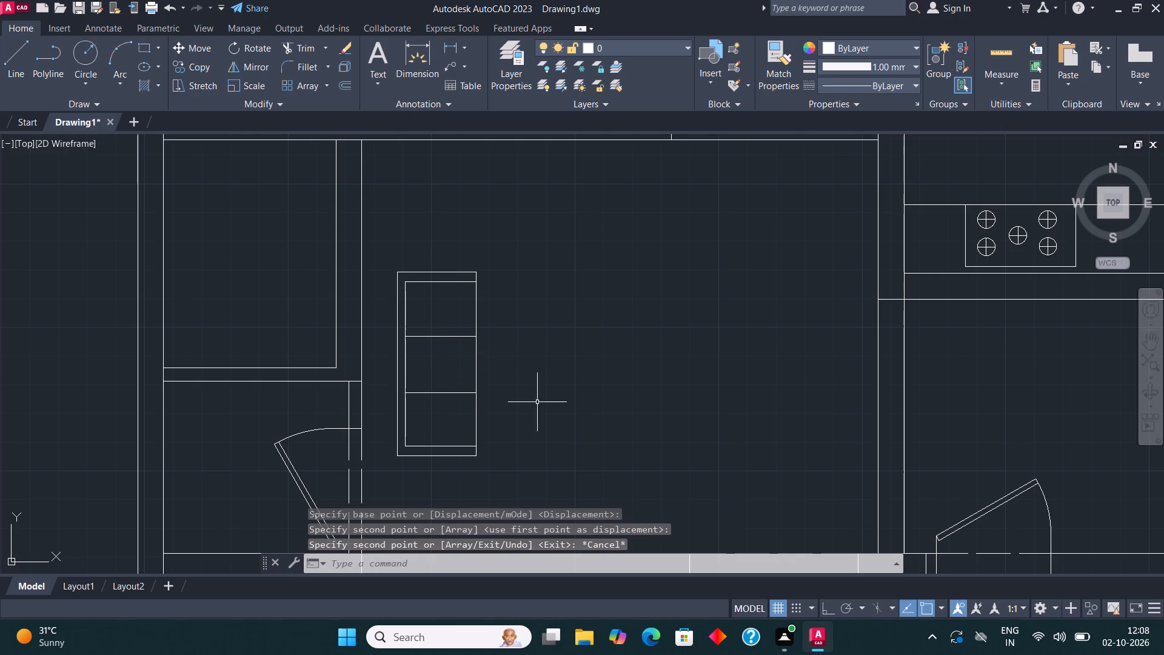
Shift the sofa's lower divider line slightly up and down by its midpoint to even out the three cushions.
middle_click_drag(518, 396, 497, 391)
scroll(449, 381, "up", 1)
left_click(401, 391)
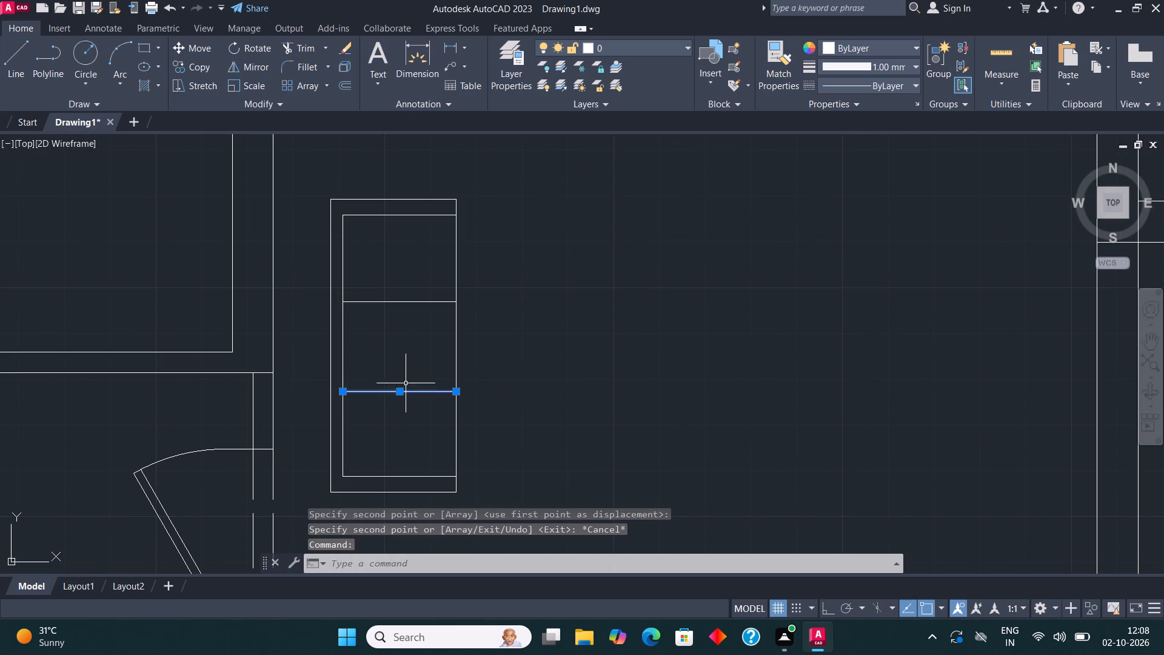
left_click(397, 394)
left_click(397, 384)
key("Escape")
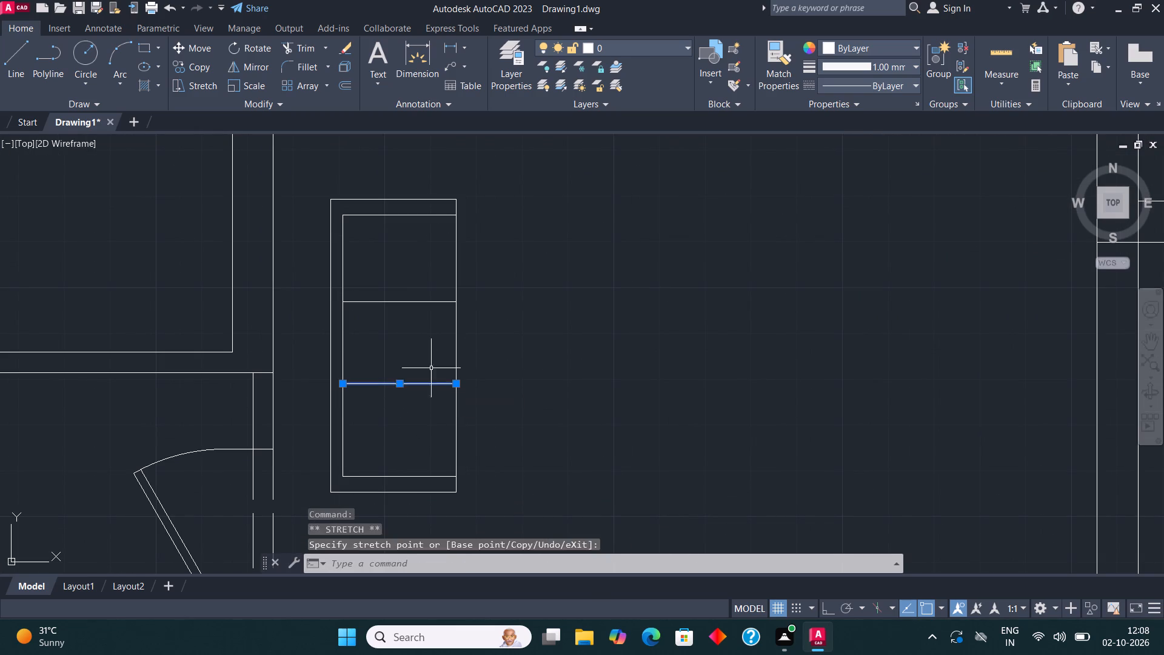
scroll(461, 358, "down", 1)
scroll(389, 389, "up", 1)
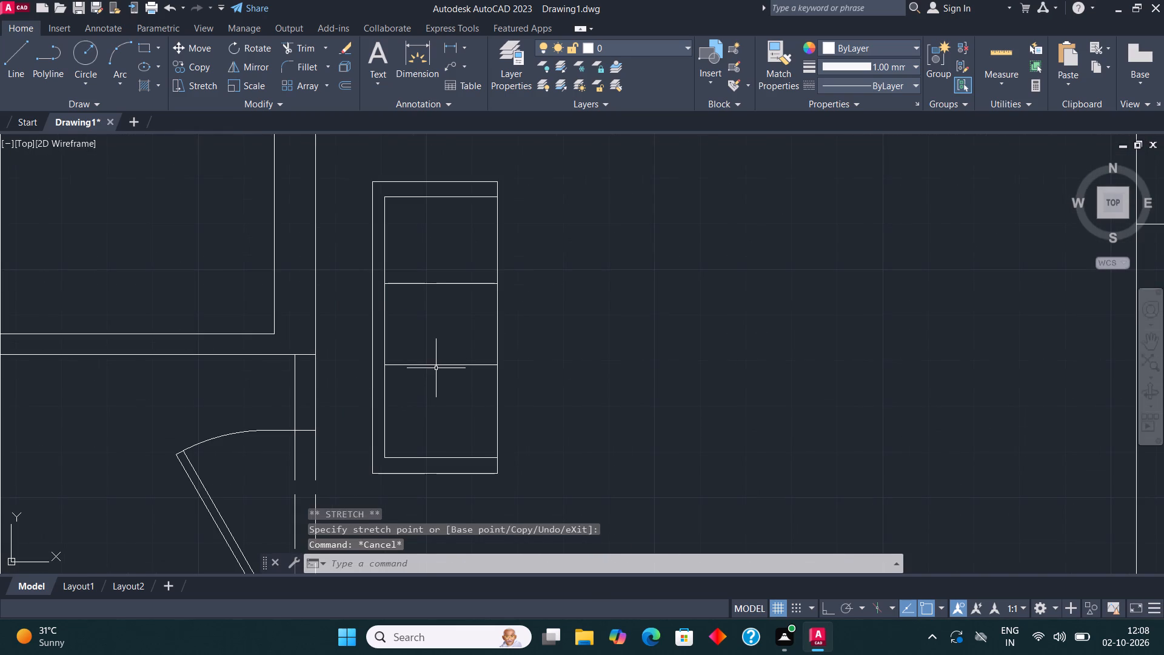
left_click(435, 366)
left_click(440, 368)
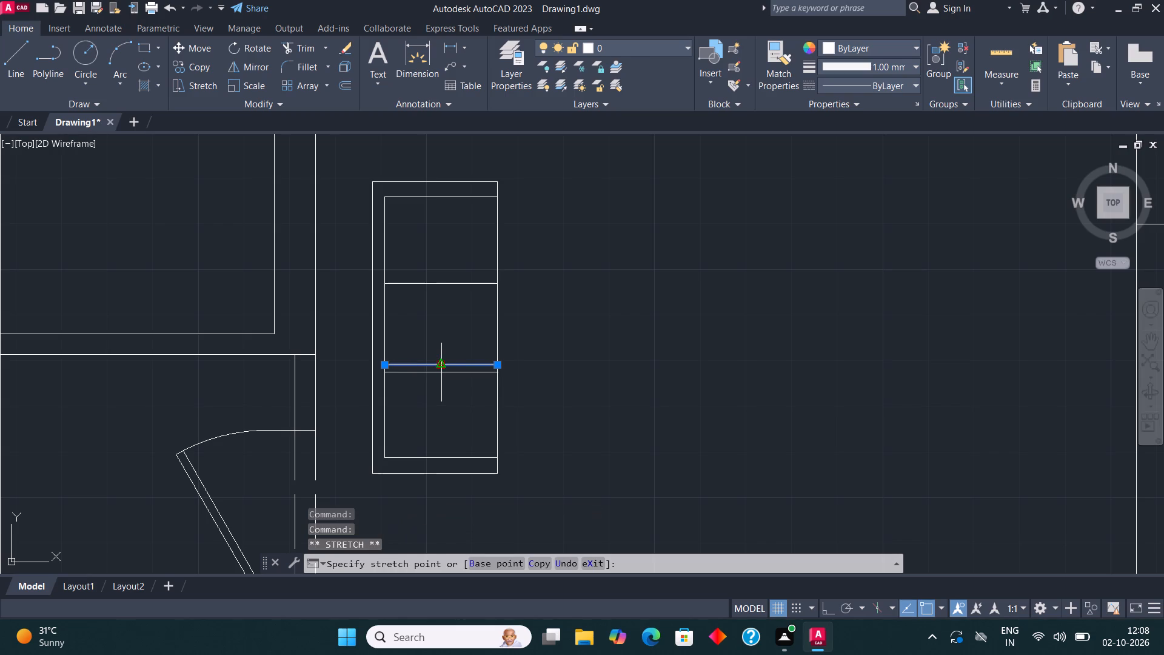
left_click(441, 372)
scroll(453, 371, "up", 2)
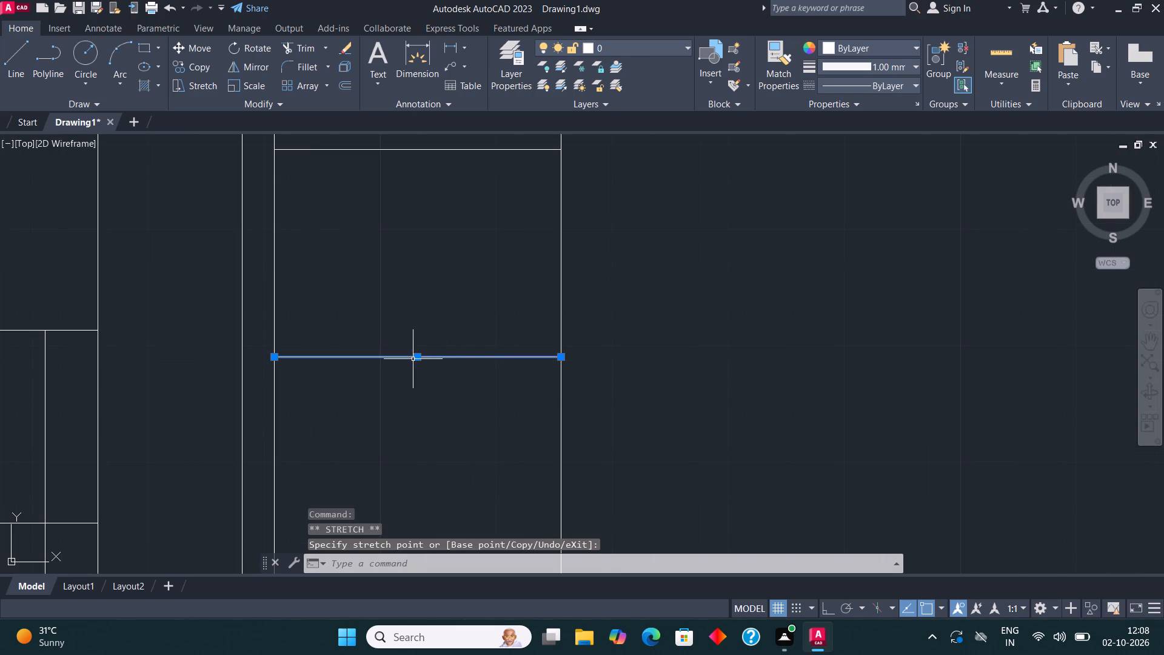
left_click(419, 357)
left_click(419, 366)
scroll(415, 354, "down", 3)
key("Escape")
middle_click_drag(582, 366, 584, 391)
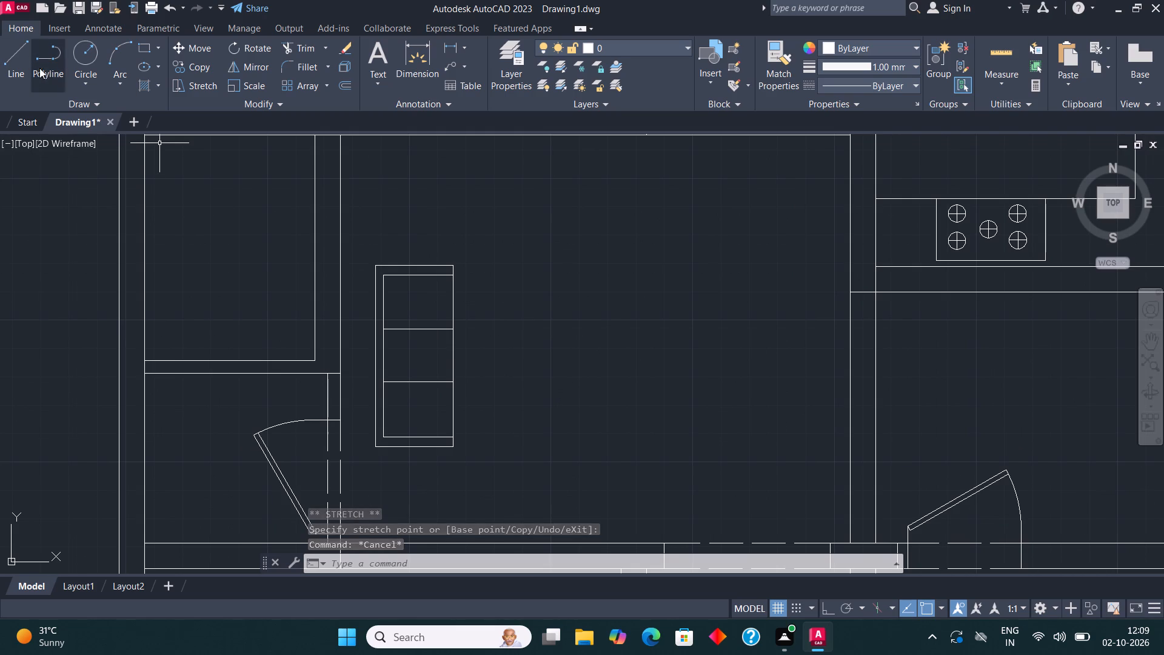
Draw a vertical backrest line just inside the seat's left edge, from its bottom edge to its top edge.
left_click(18, 56)
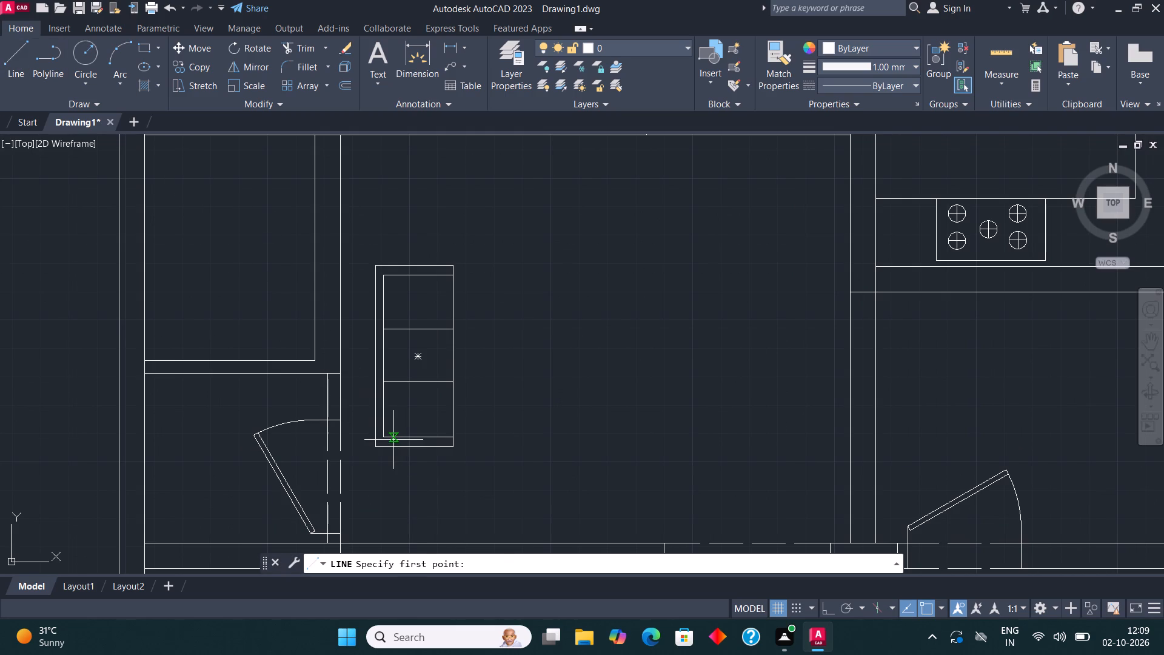
left_click(393, 440)
left_click(396, 278)
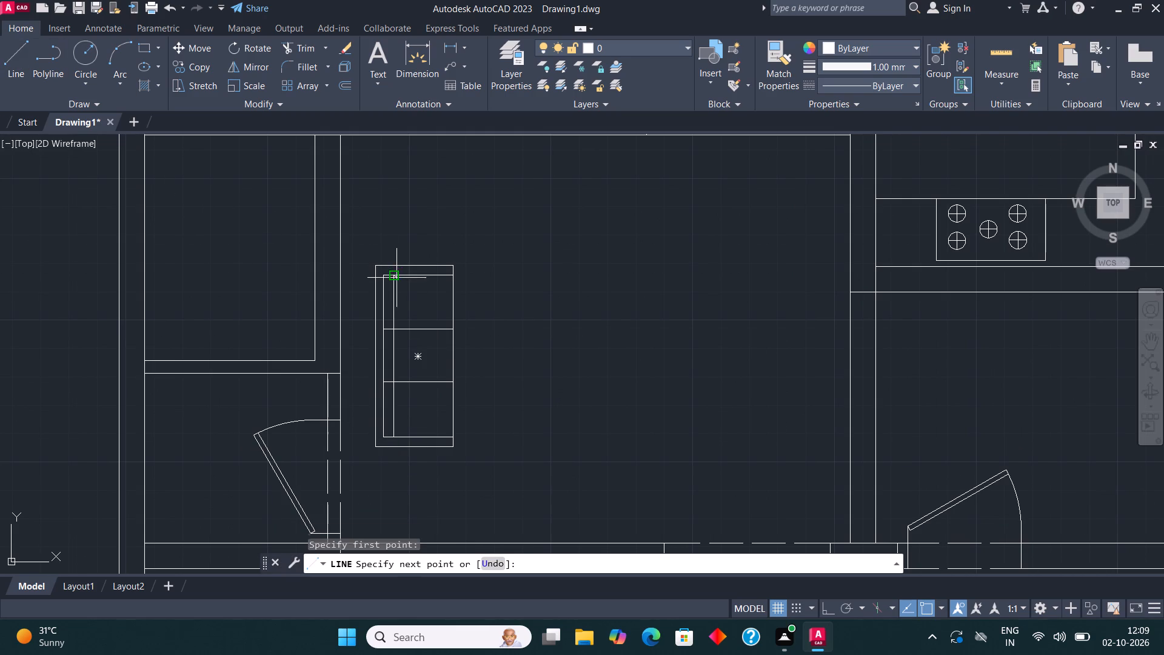
key("Escape")
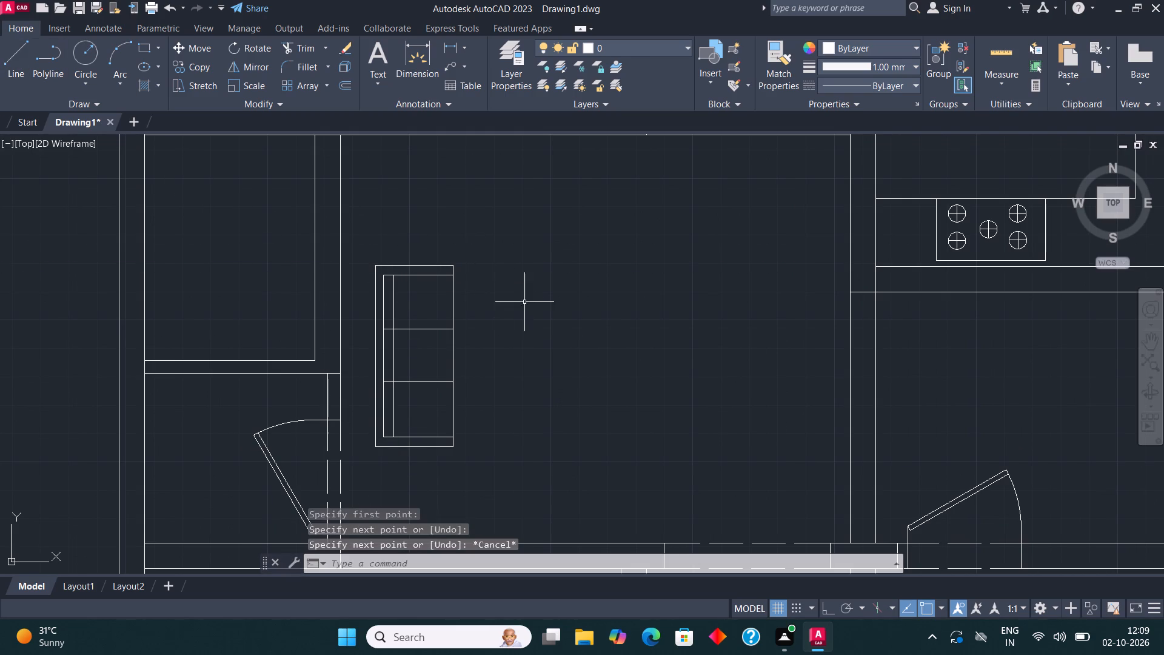
Draw an L-shaped armrest outline from the backrest line rightward and up to the seat's top edge, with Ortho on.
middle_click_drag(528, 300, 505, 283)
left_click(9, 59)
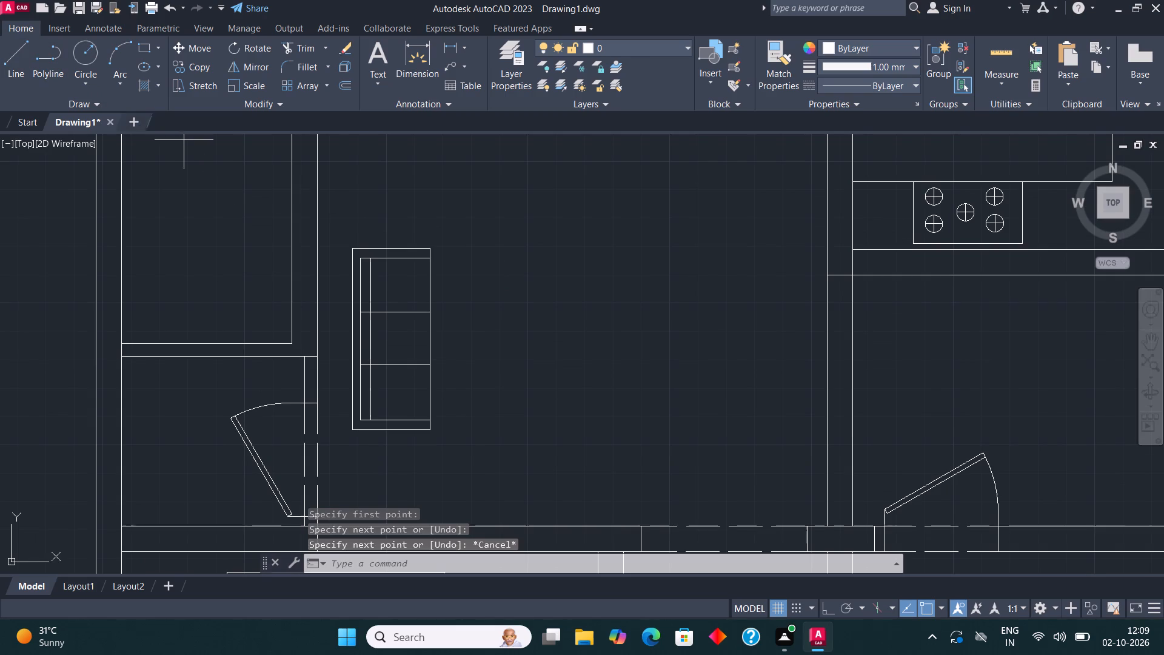
scroll(363, 258, "up", 1)
scroll(429, 269, "up", 1)
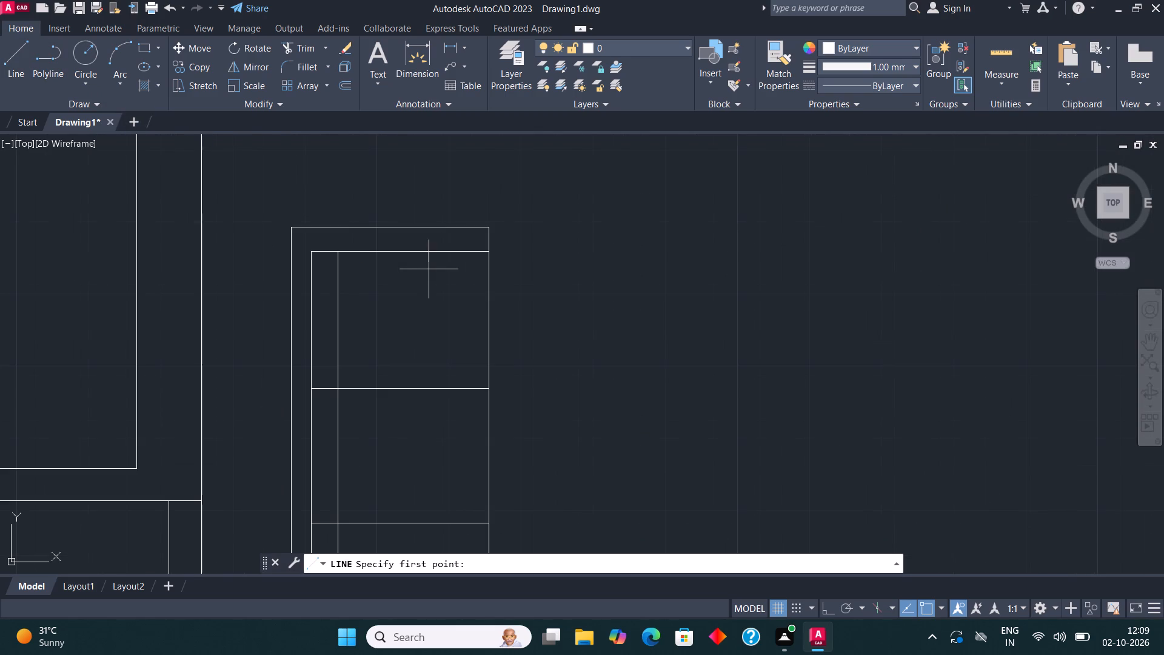
left_click(339, 267)
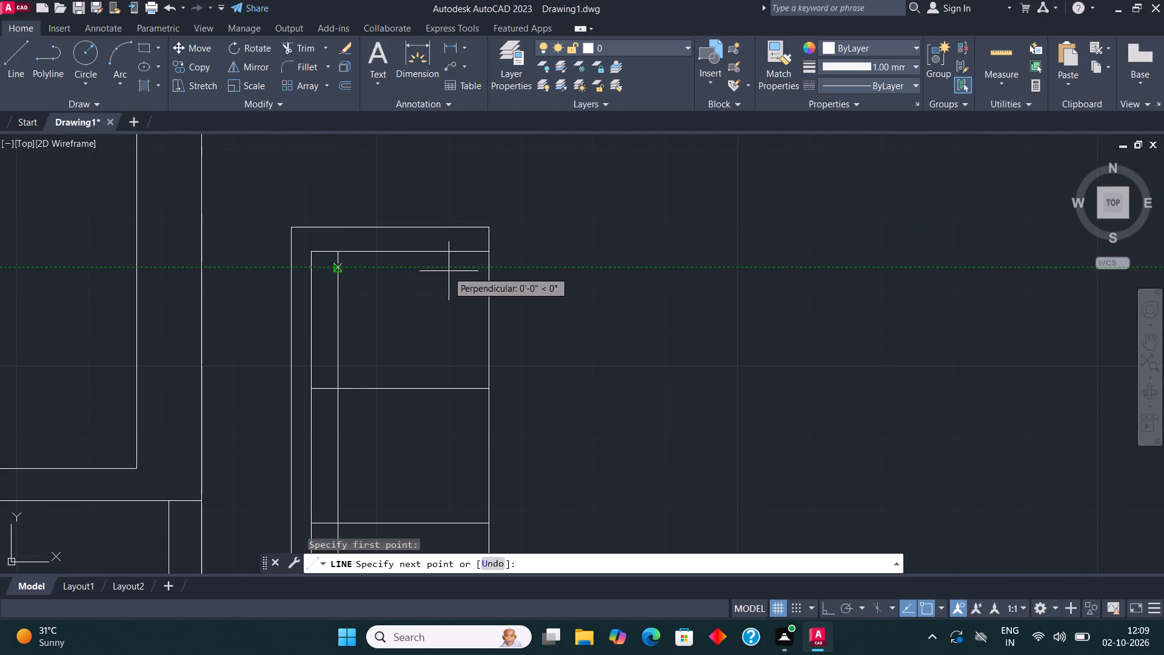
left_click(460, 271)
key("F8")
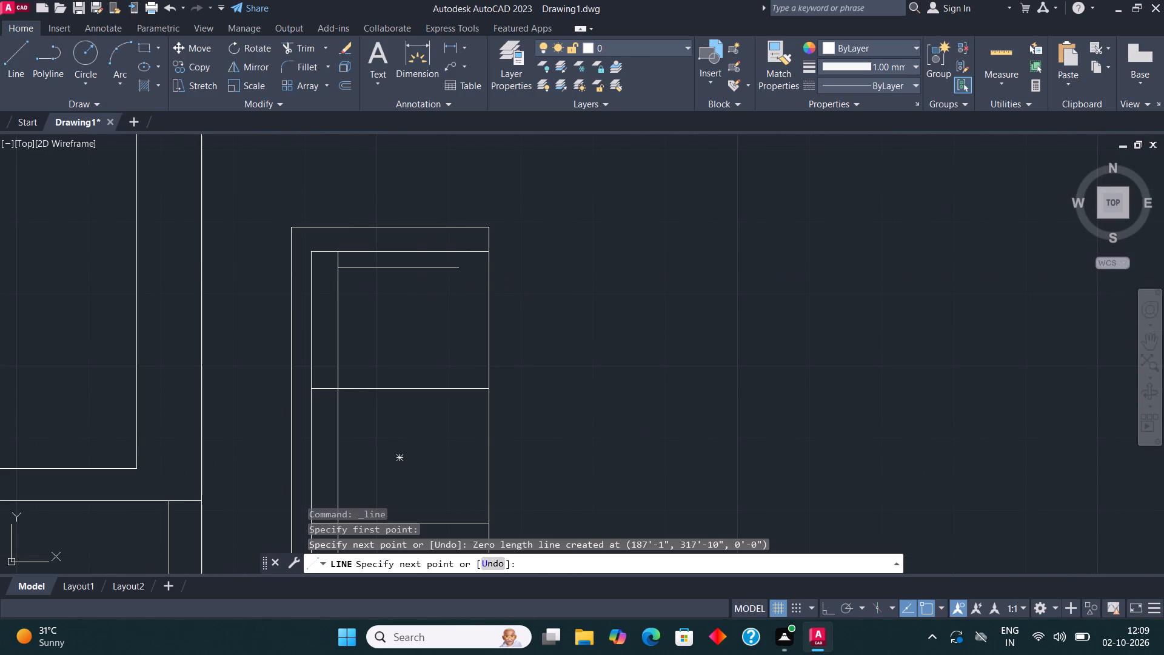
left_click(458, 276)
left_click(458, 250)
scroll(464, 229, "down", 3)
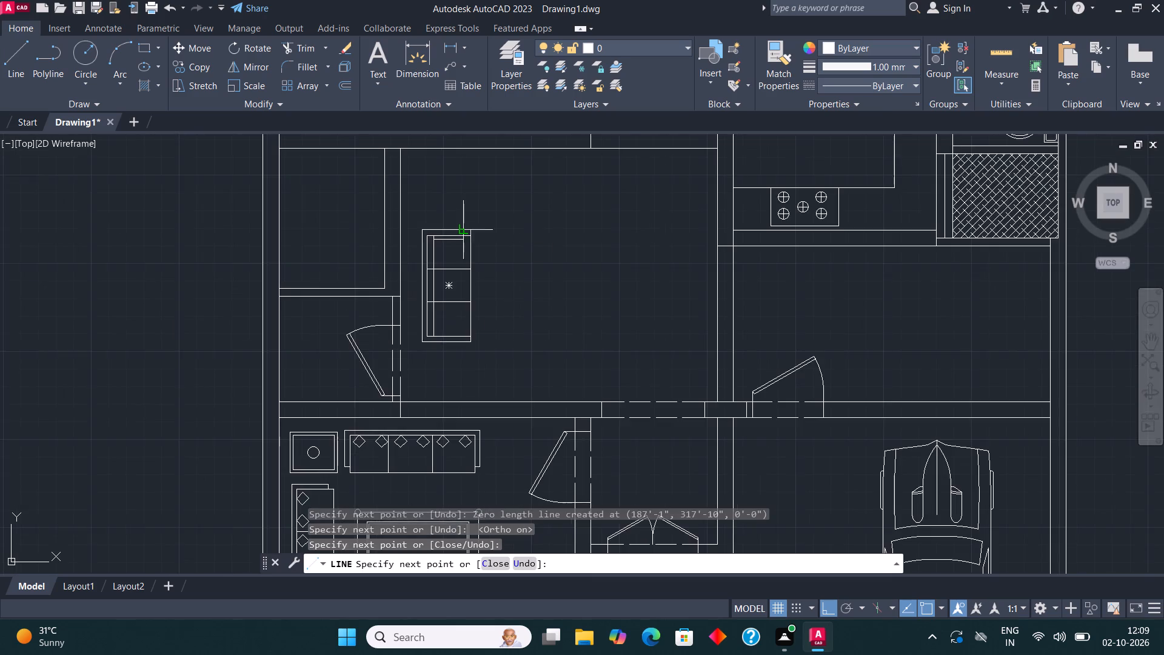
key("Escape")
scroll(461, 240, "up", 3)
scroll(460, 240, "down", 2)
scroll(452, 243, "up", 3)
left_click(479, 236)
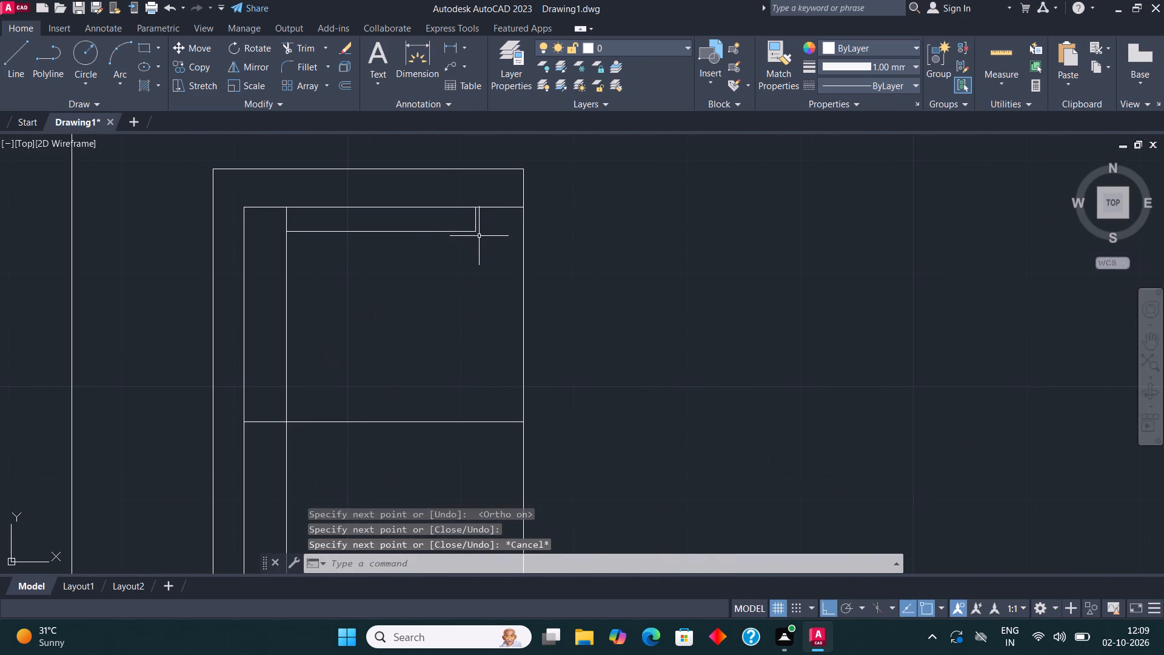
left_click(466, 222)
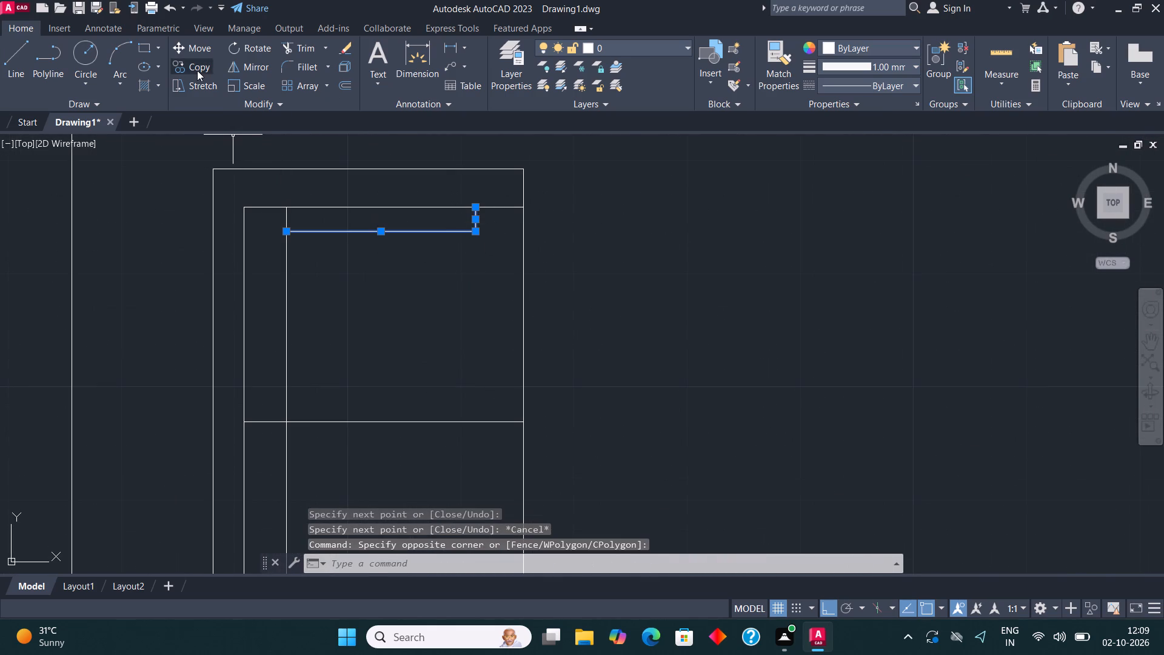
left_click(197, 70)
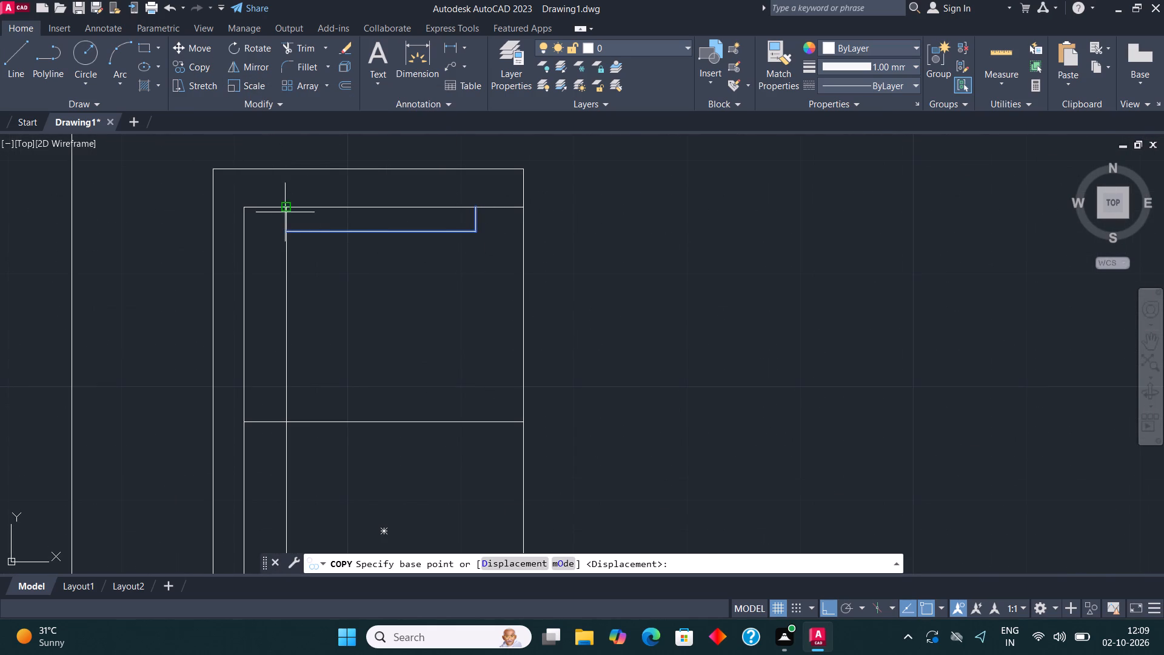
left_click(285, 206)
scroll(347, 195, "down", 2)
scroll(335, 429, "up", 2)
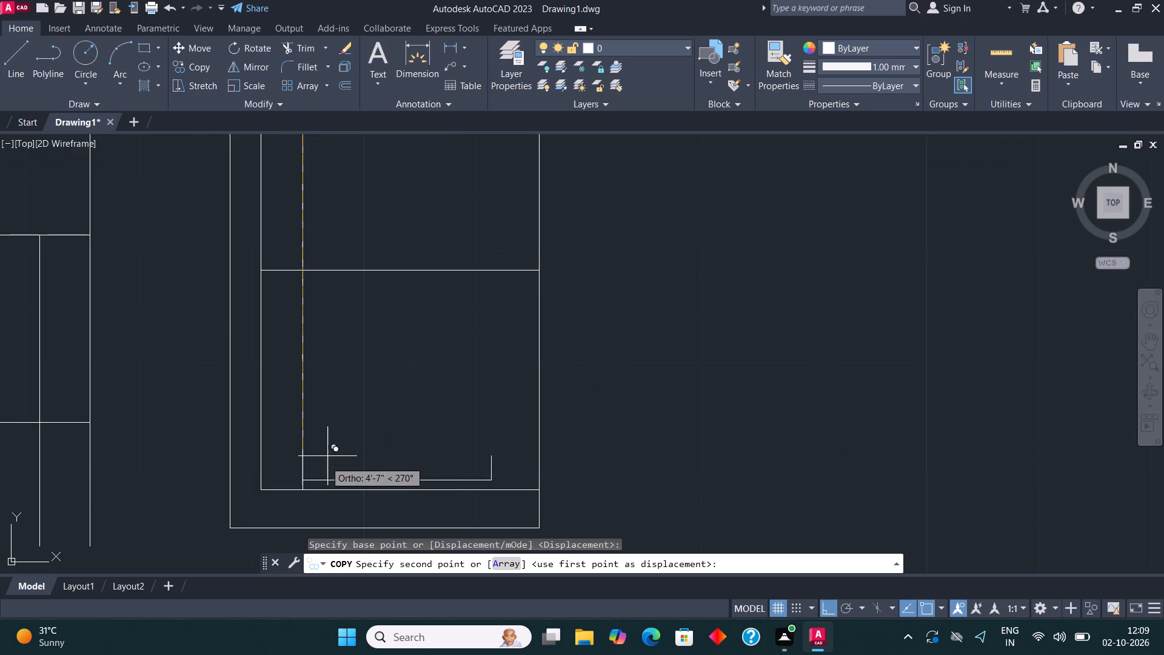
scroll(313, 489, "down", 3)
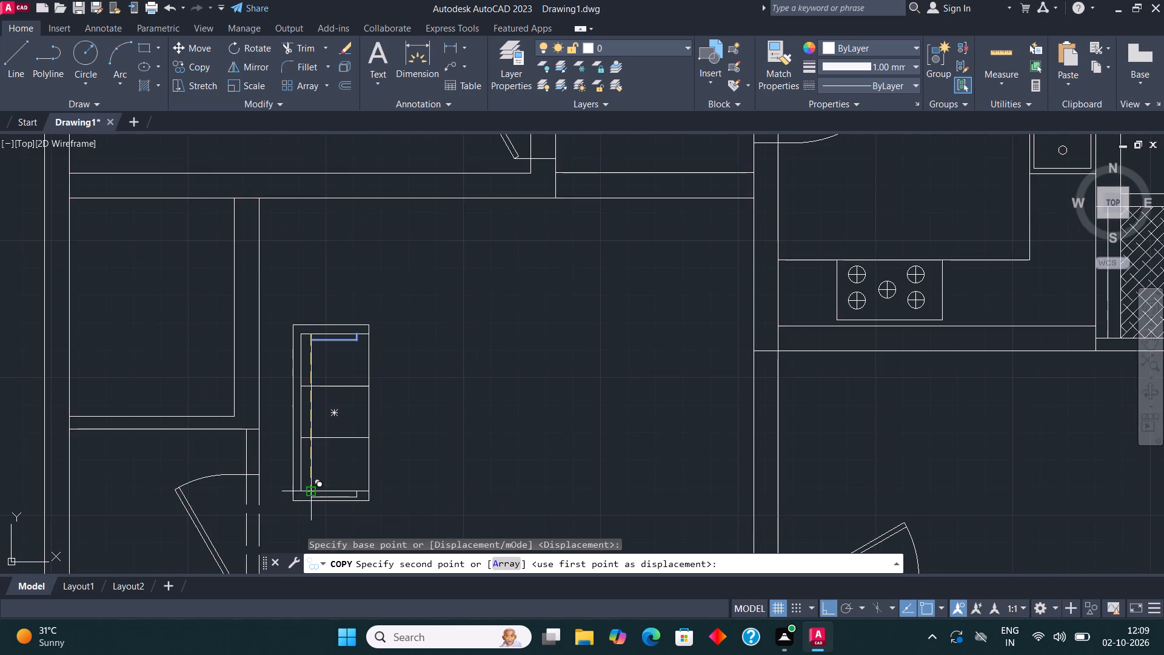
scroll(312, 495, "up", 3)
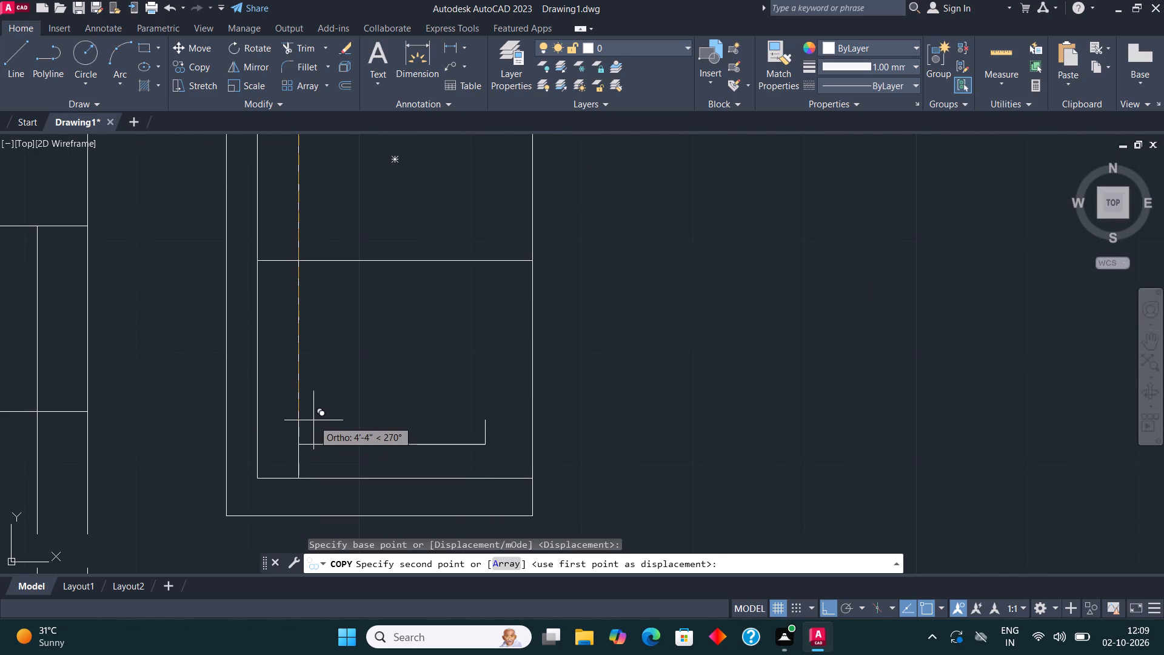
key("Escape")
Mirror the two armrest lines about the sofa's horizontal centre line to its lower end, keeping the originals.
scroll(345, 407, "down", 4)
scroll(349, 358, "up", 2)
scroll(376, 268, "up", 3)
left_click(429, 319)
left_click(393, 302)
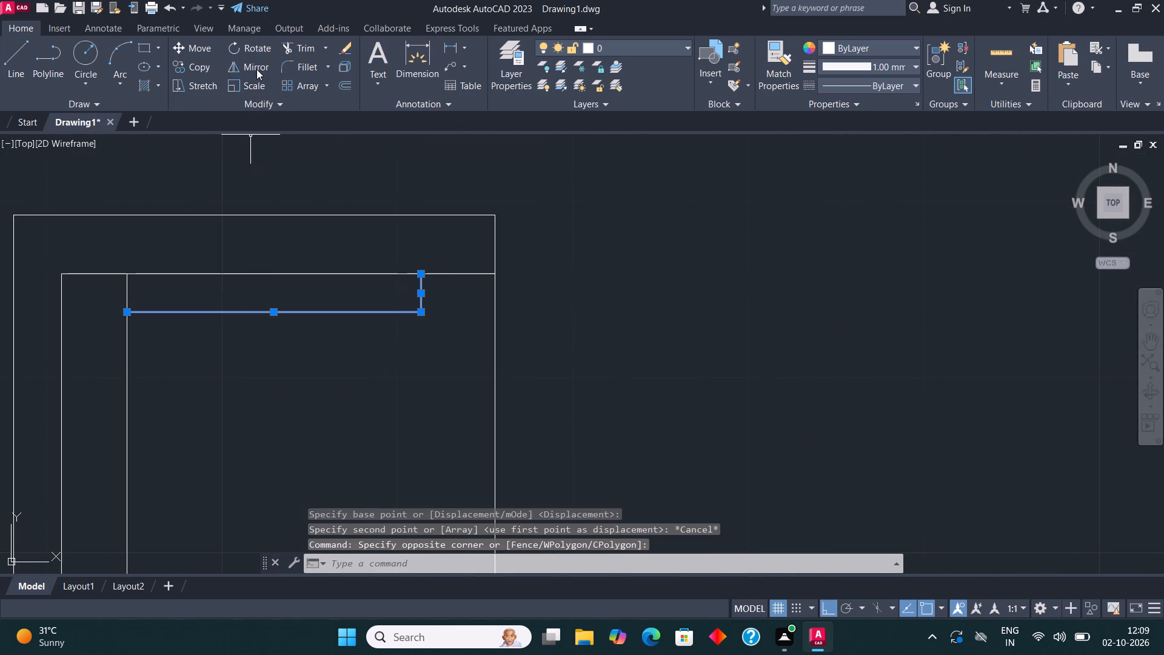
left_click(256, 68)
scroll(592, 222, "down", 3)
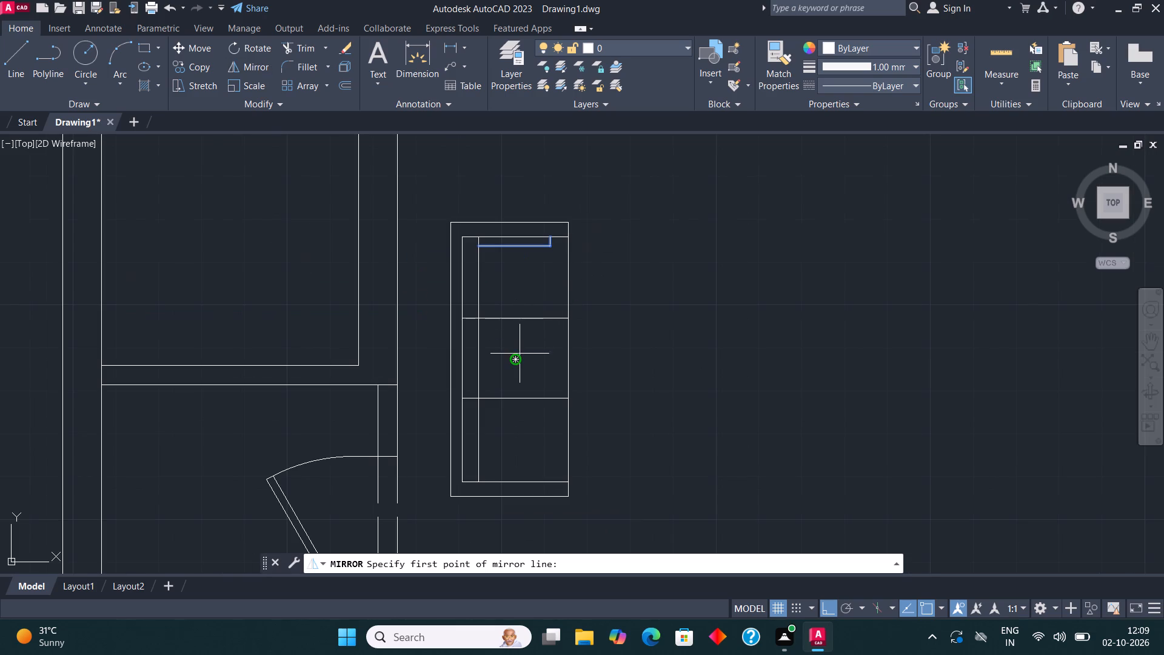
left_click(520, 355)
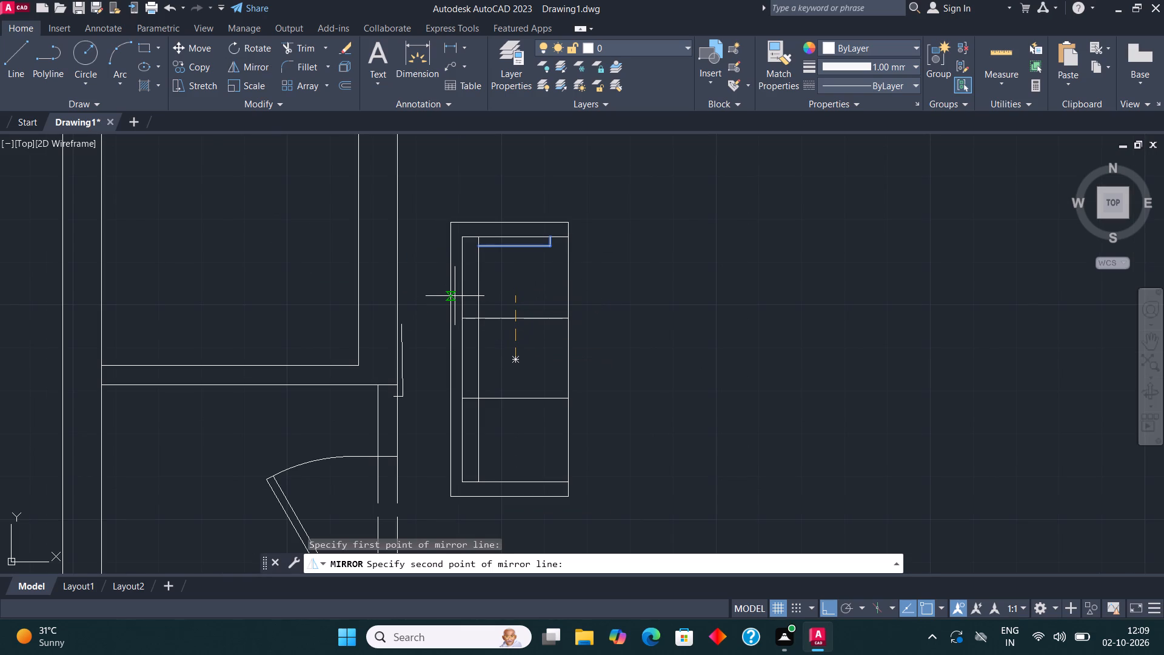
key("F8")
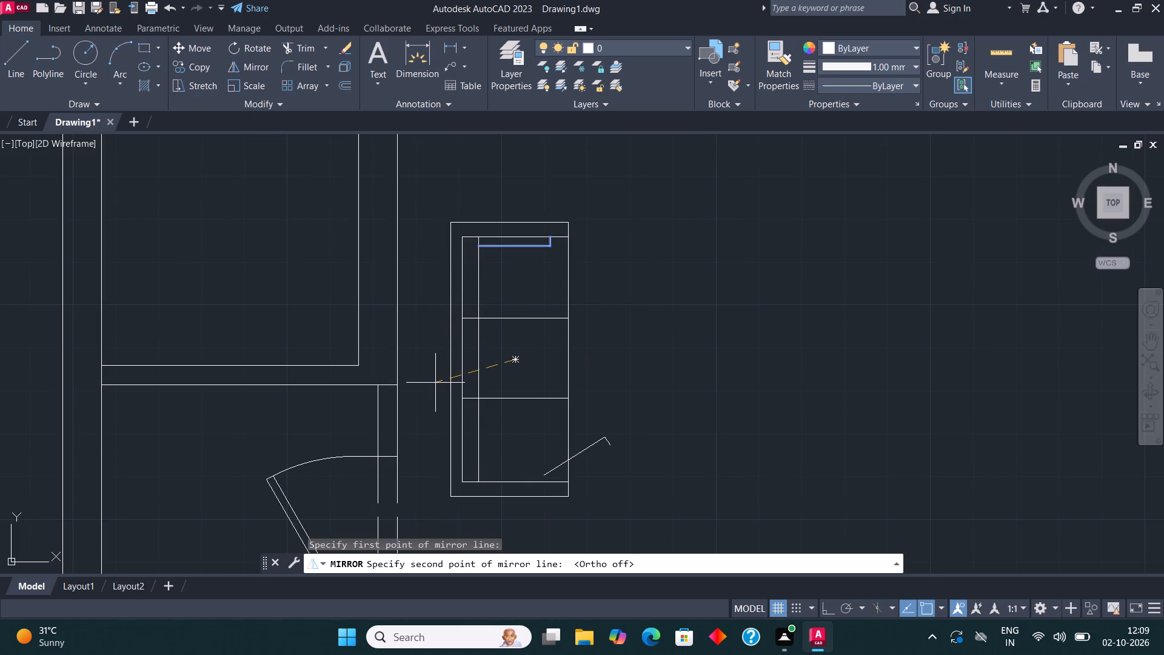
key("F8")
left_click(428, 361)
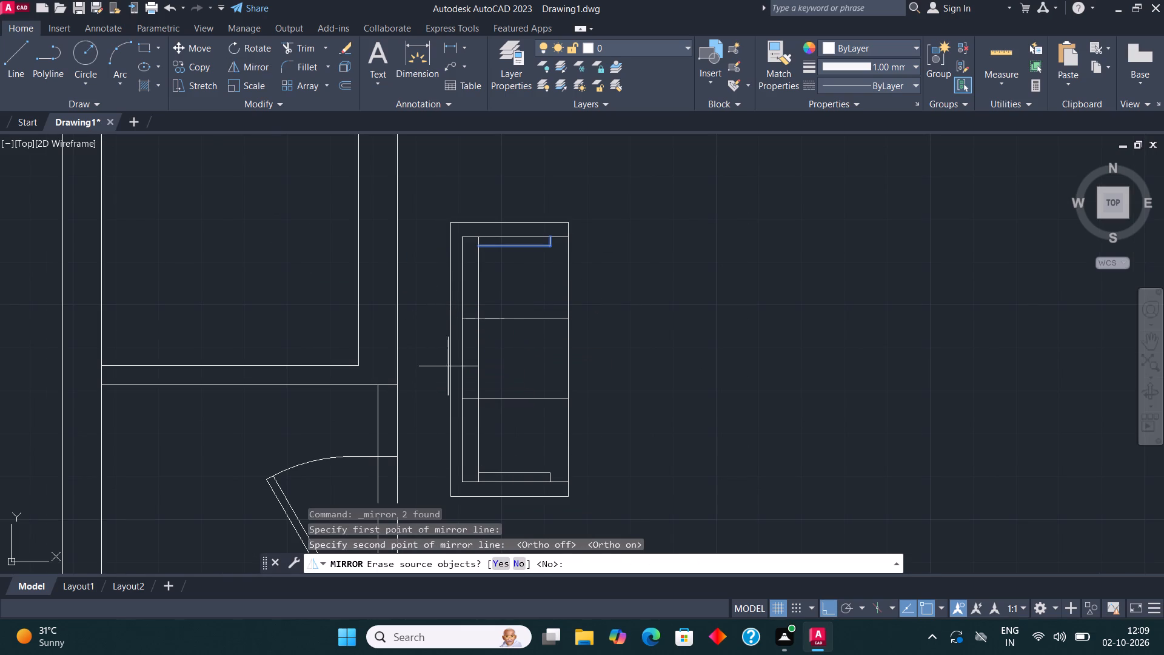
left_click(523, 569)
Mirror the whole three-seat sofa about a vertical line in the middle of the room, keeping the original.
scroll(526, 505, "up", 2)
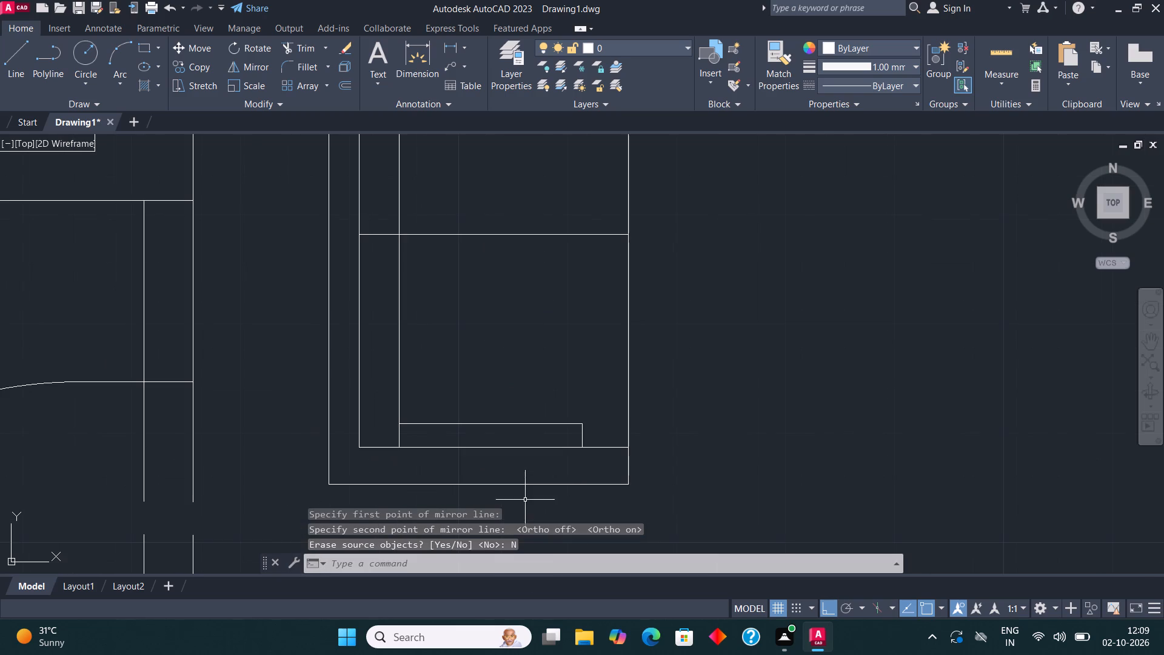
scroll(570, 474, "up", 2)
scroll(273, 341, "down", 3)
scroll(319, 397, "down", 2)
middle_click_drag(365, 370, 418, 404)
middle_click_drag(418, 398, 457, 415)
left_click_drag(454, 468, 452, 459)
left_click(356, 260)
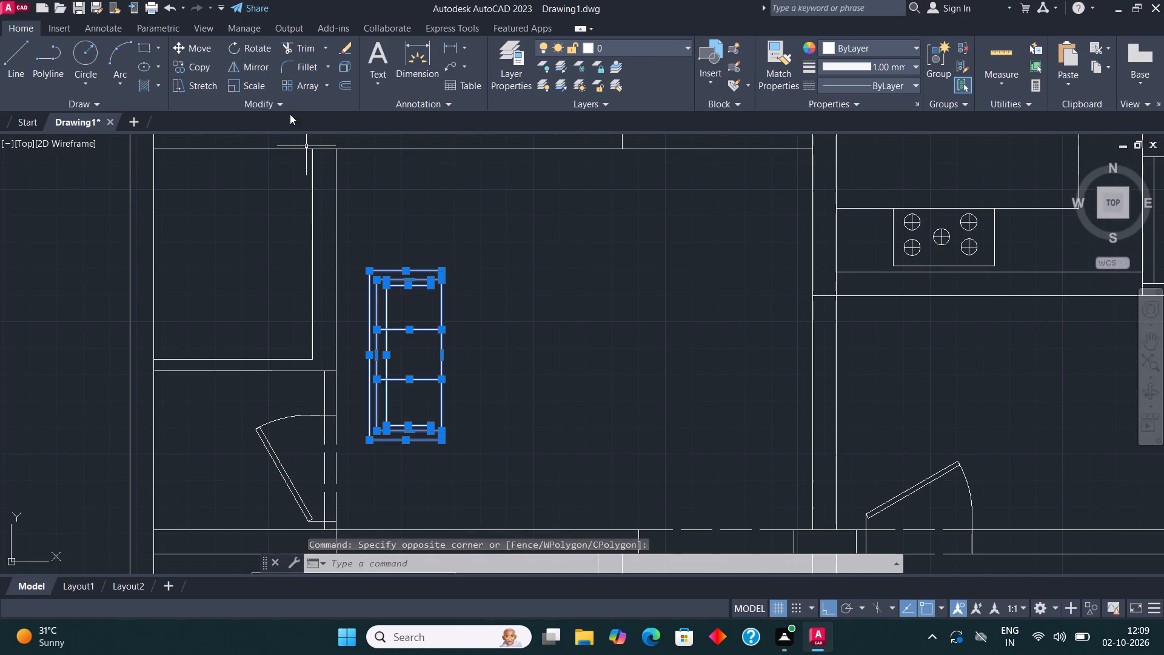
left_click(258, 60)
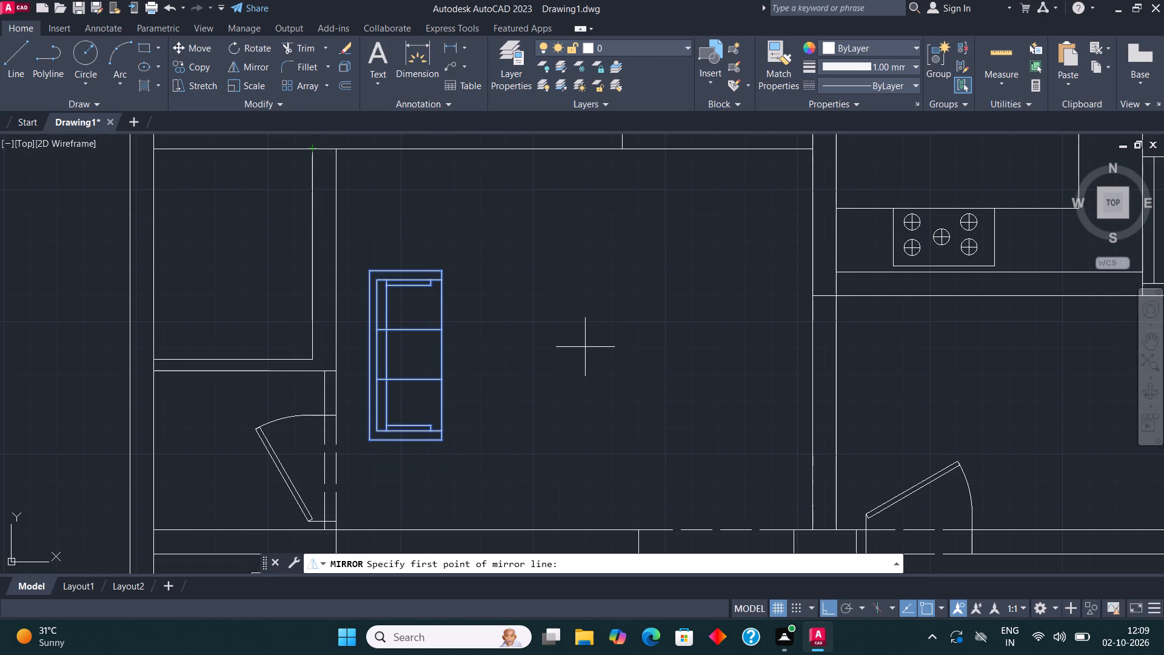
left_click(541, 349)
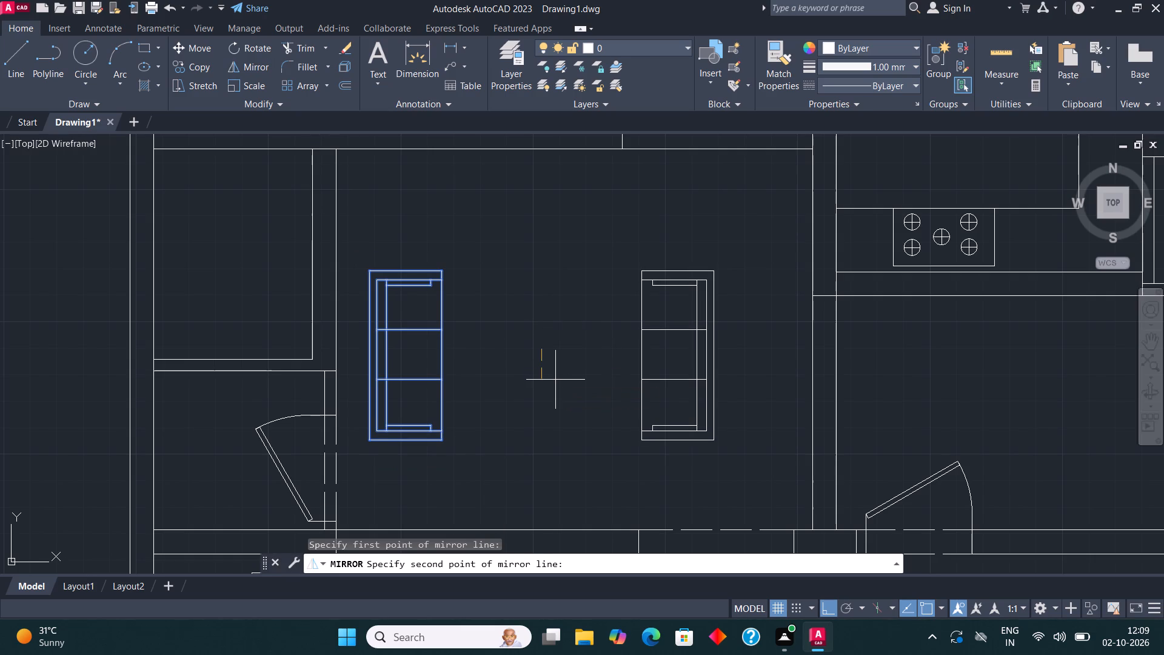
left_click(555, 380)
left_click(520, 565)
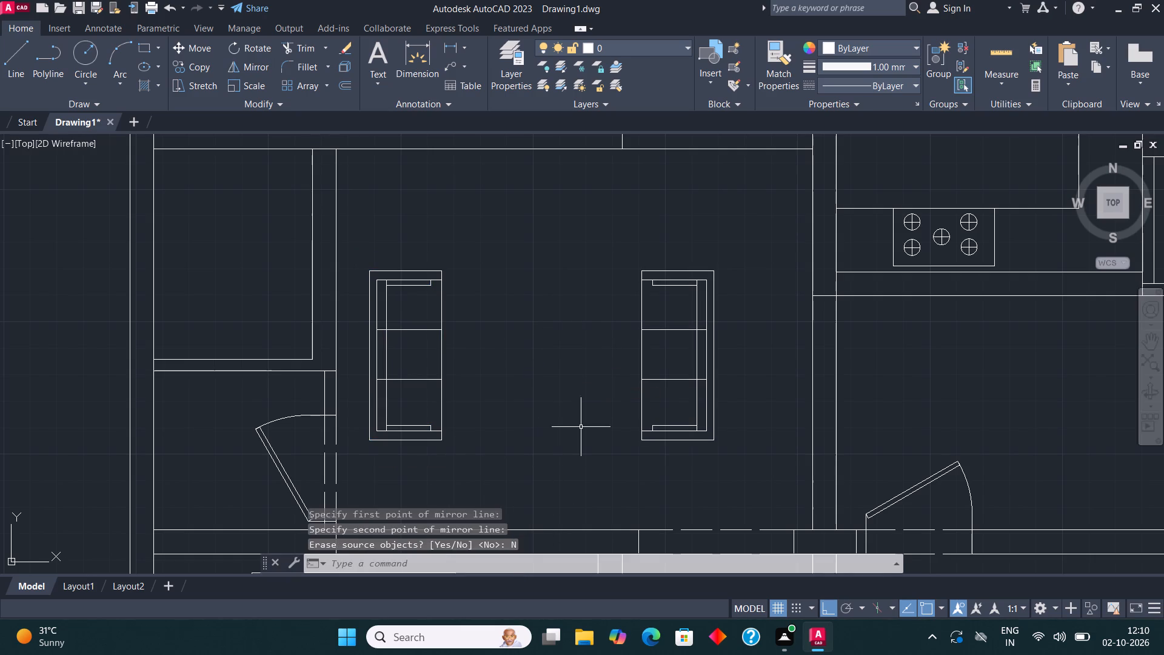
Copy the original three-seat sofa horizontally to the empty area west of the house, with Ortho on.
scroll(583, 430, "down", 2)
scroll(557, 452, "up", 2)
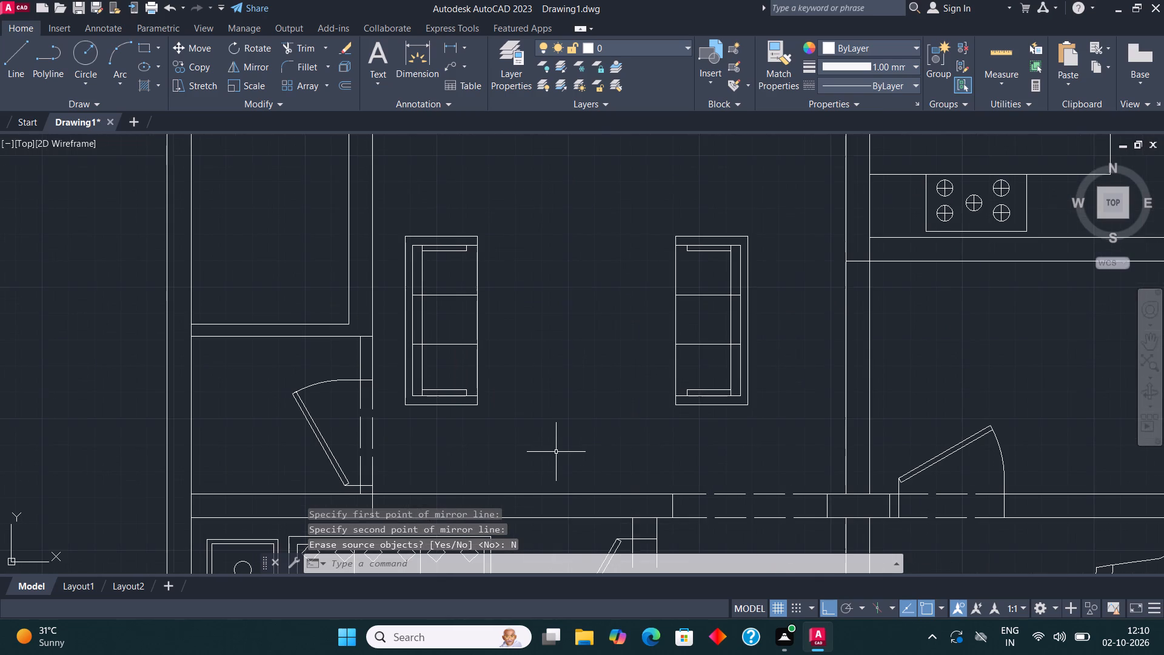
middle_click_drag(541, 438, 529, 412)
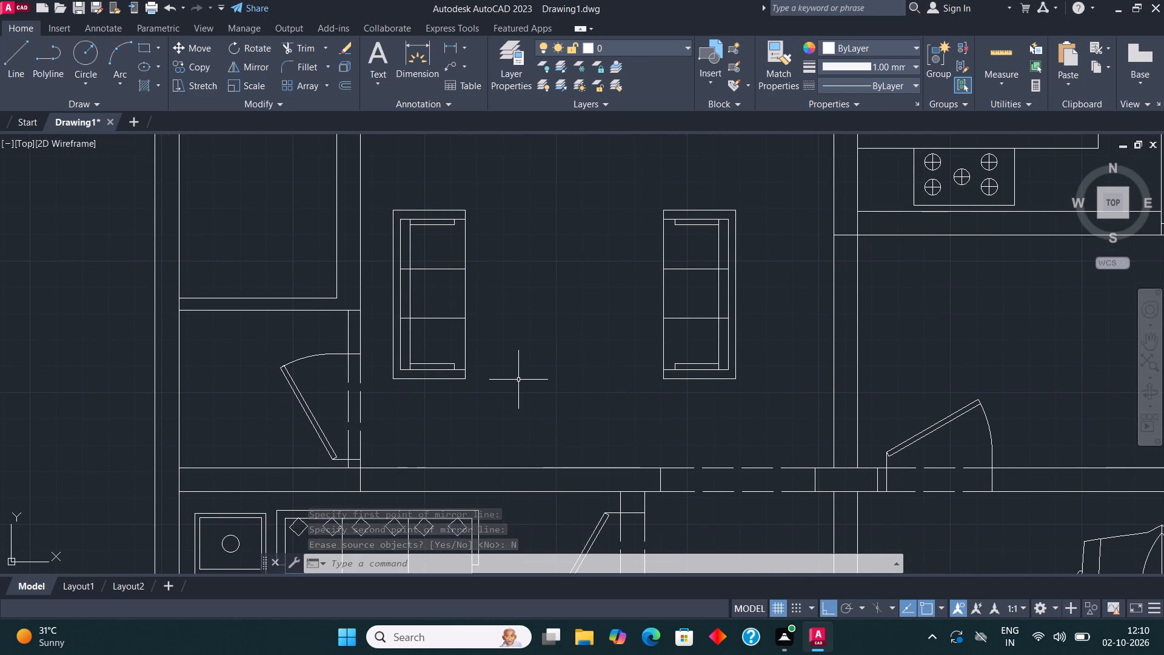
middle_click_drag(517, 378, 511, 379)
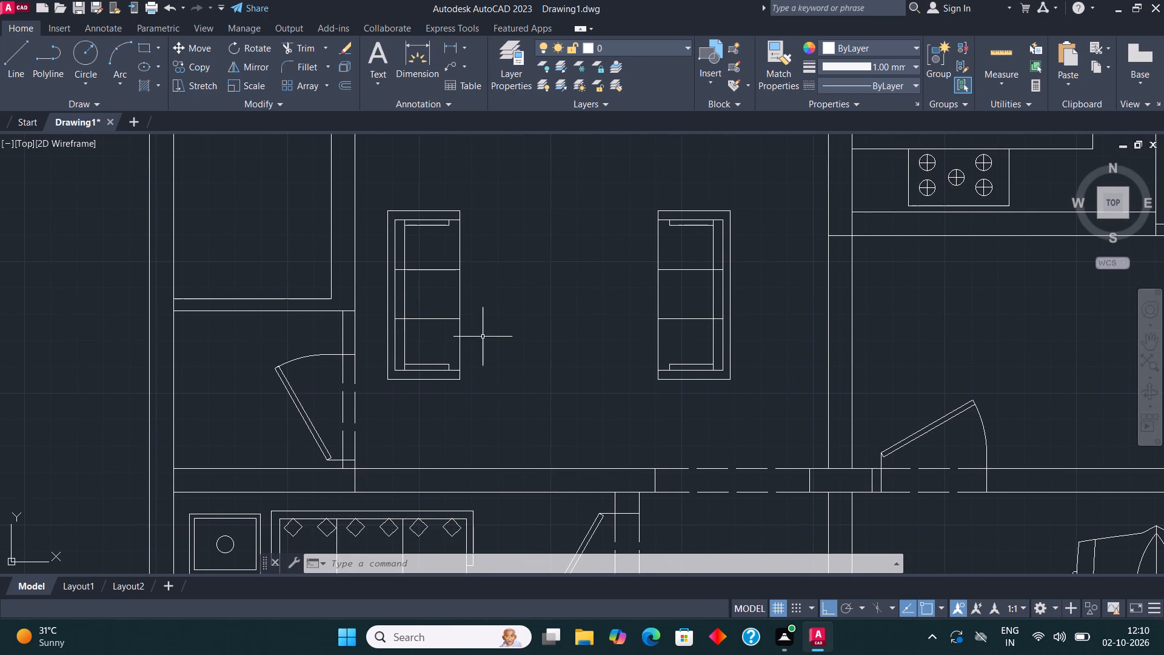
left_click_drag(473, 415, 474, 409)
left_click(376, 192)
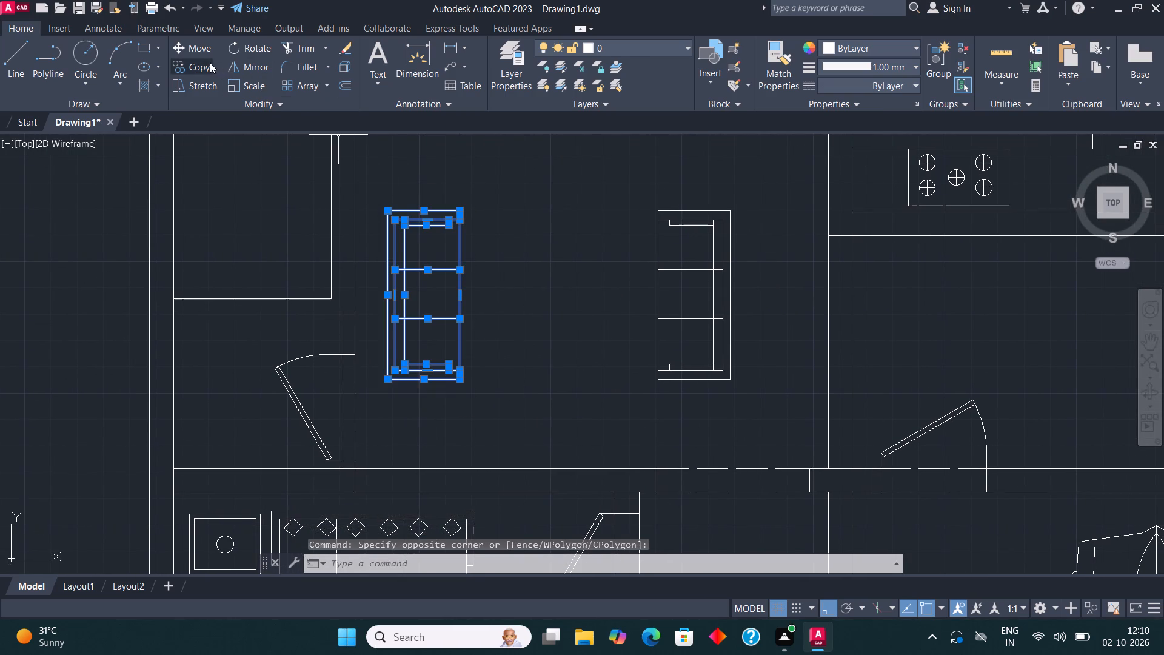
left_click(207, 62)
left_click(444, 323)
scroll(689, 345, "down", 2)
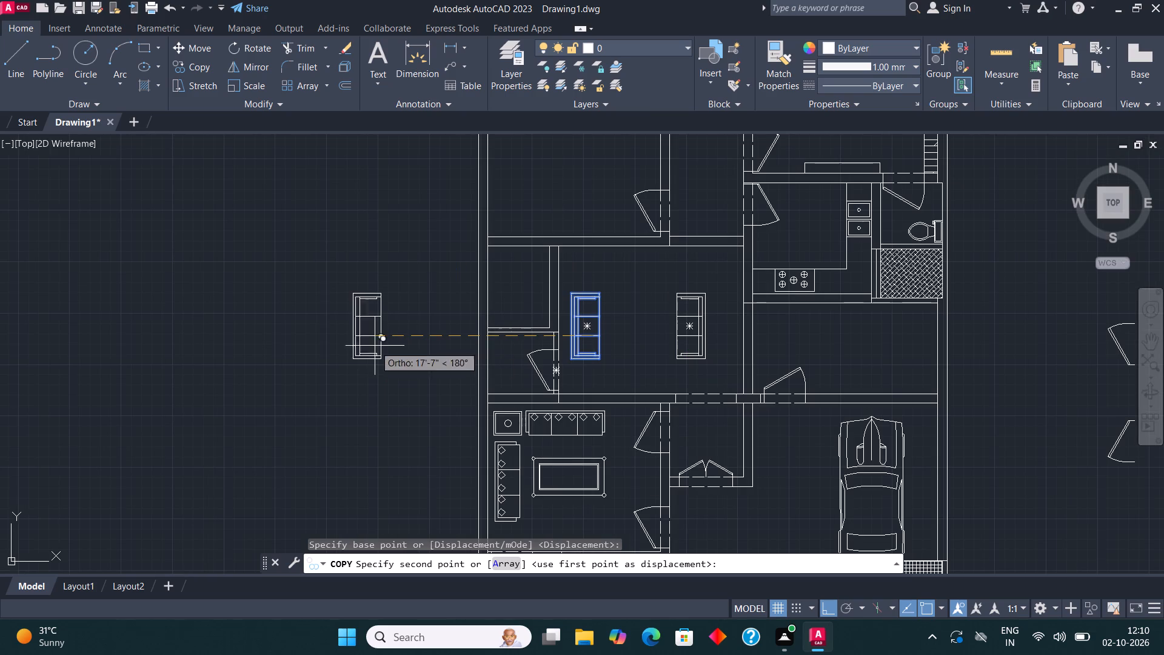
left_click(349, 346)
key("Escape")
Draw a horizontal line across the copied sofa just below its lower cushion divider, from outer left edge to right edge.
middle_click_drag(351, 352, 470, 379)
scroll(470, 381, "up", 2)
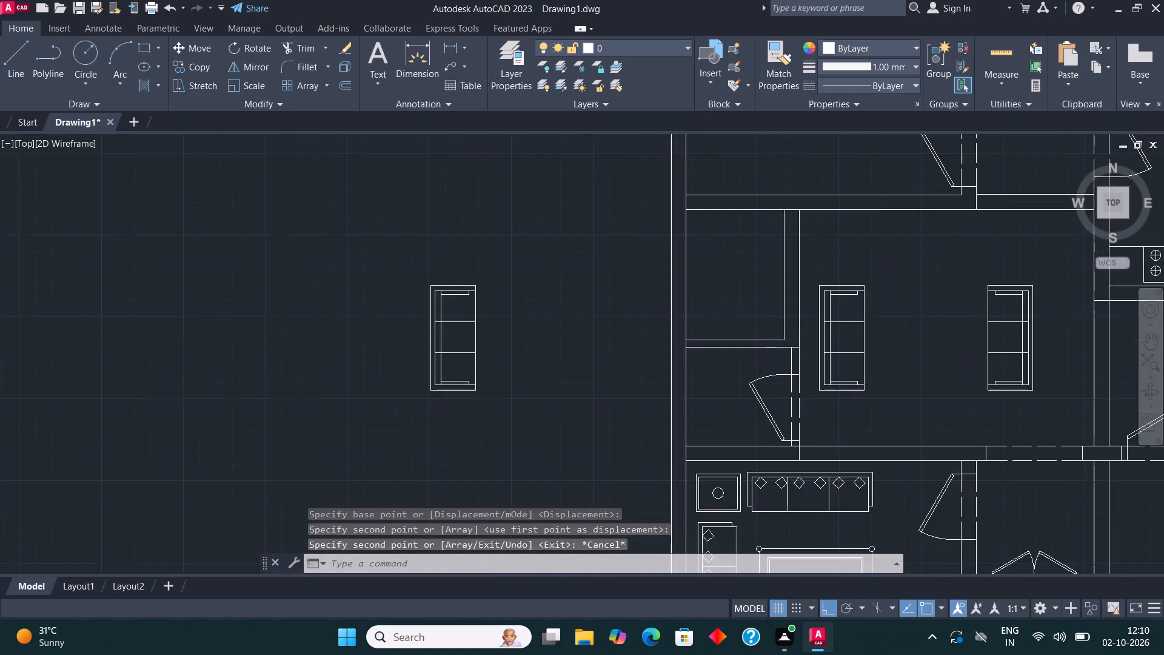
scroll(470, 380, "up", 1)
scroll(378, 383, "down", 1)
middle_click_drag(375, 393, 379, 430)
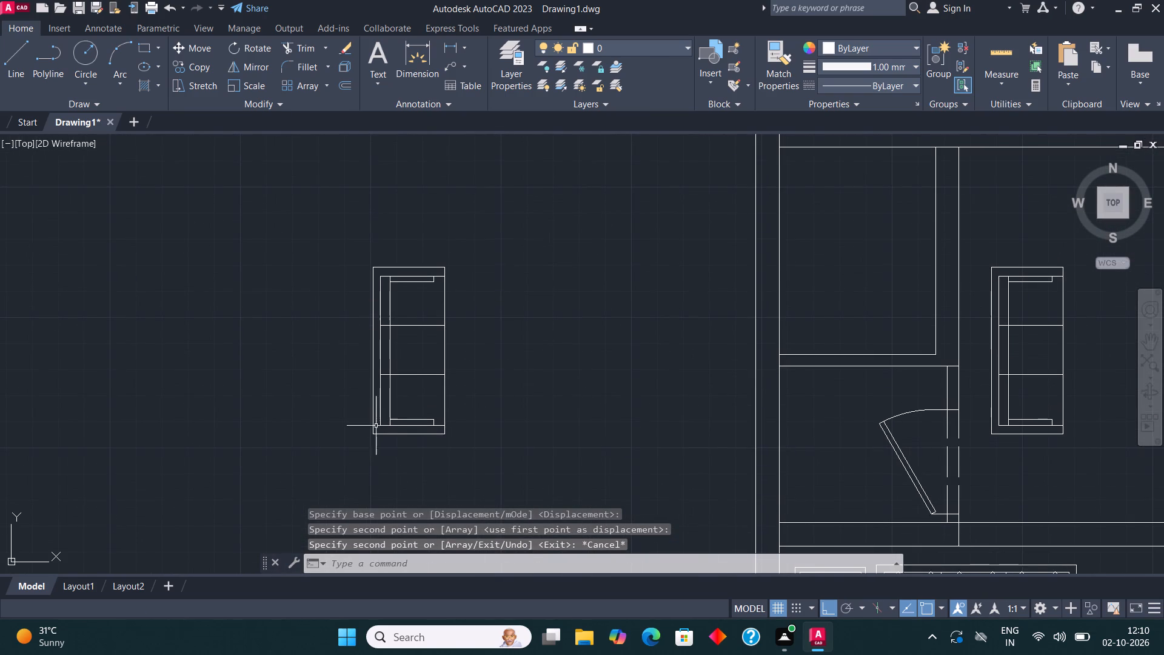
left_click(5, 54)
scroll(333, 395, "up", 2)
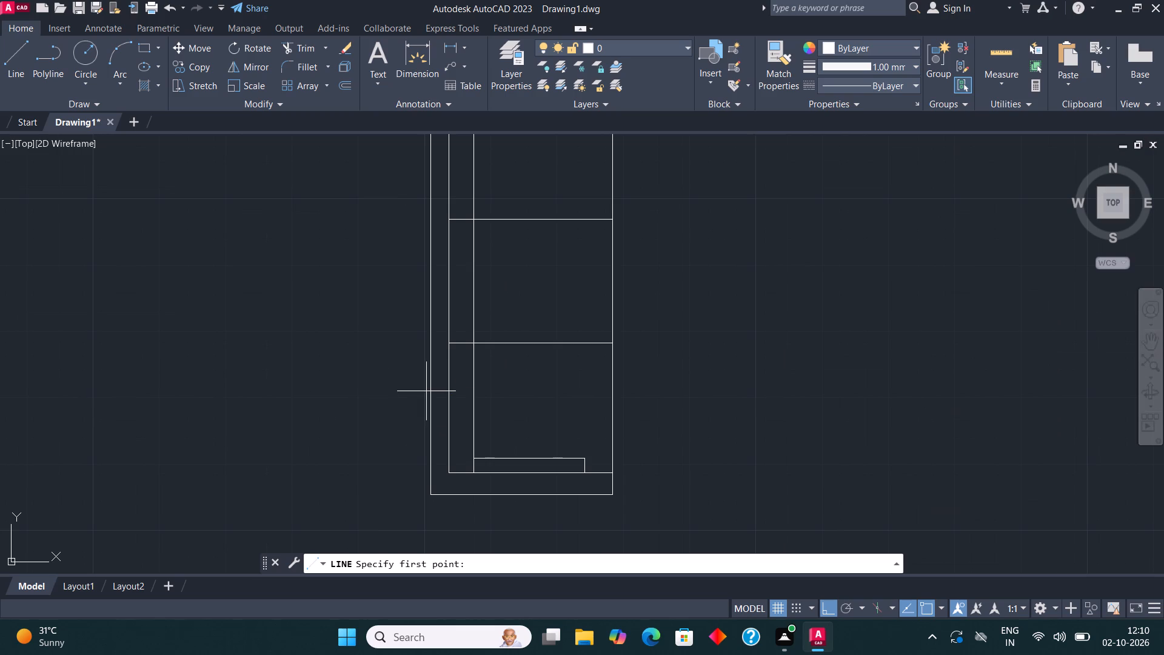
middle_click_drag(466, 387, 404, 459)
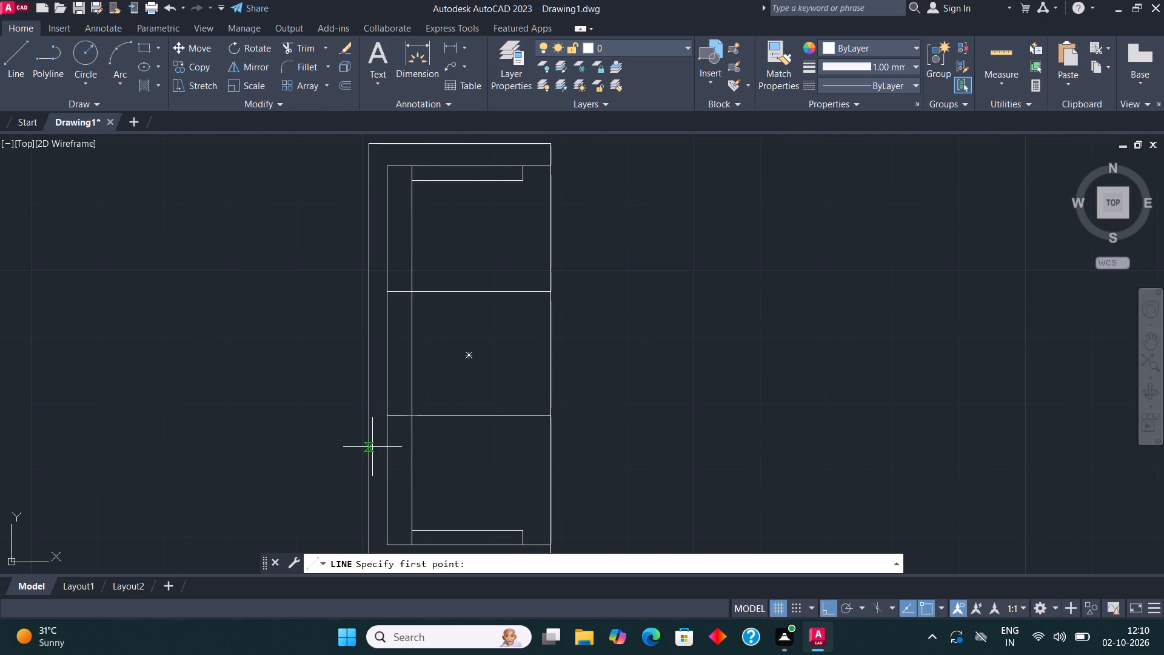
left_click(369, 440)
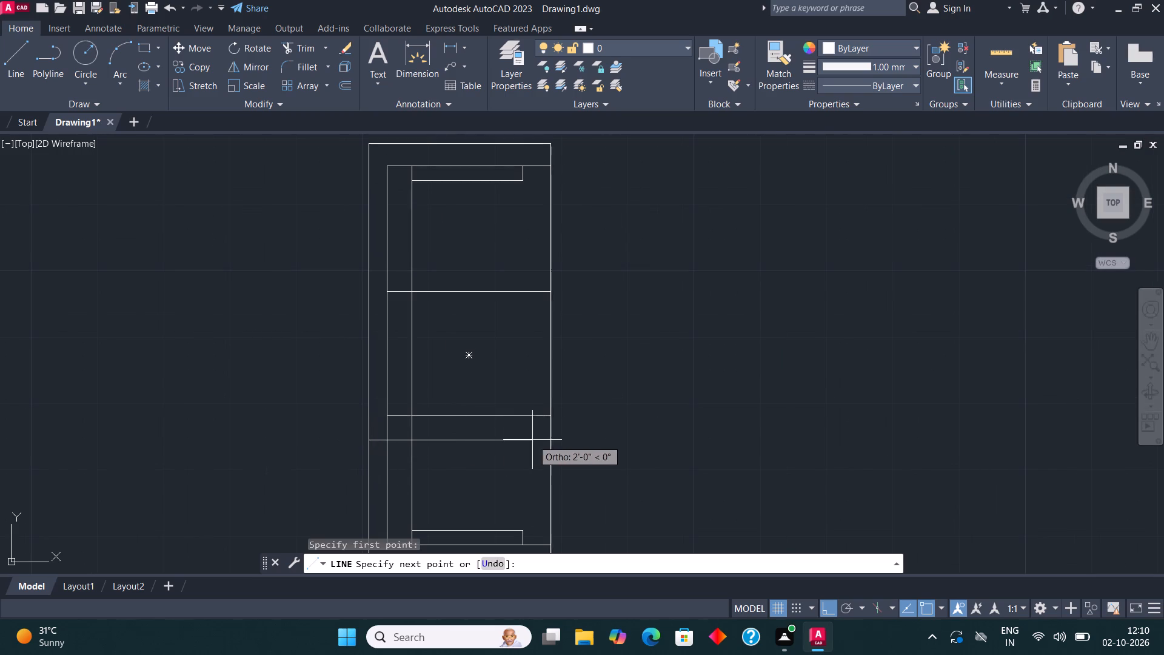
left_click(553, 445)
key("Escape")
Trim away everything below the new line on the copied sofa, including leftover armrest and seat fragments, to make a two-seater.
scroll(549, 353, "down", 1)
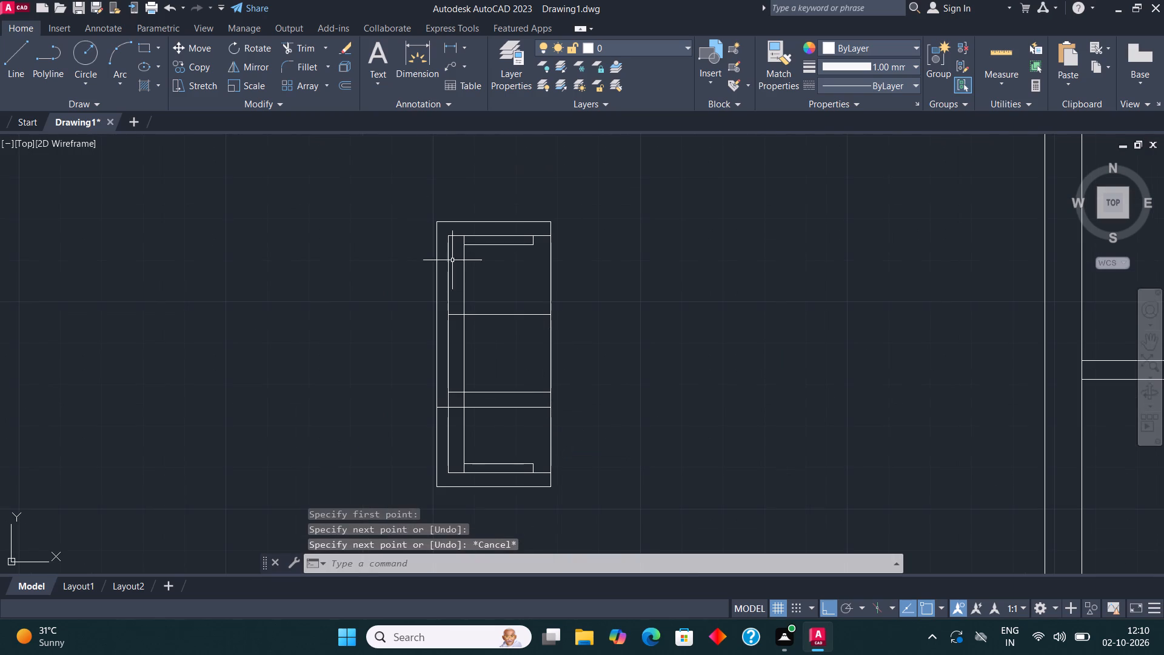
left_click(301, 49)
left_click(394, 454)
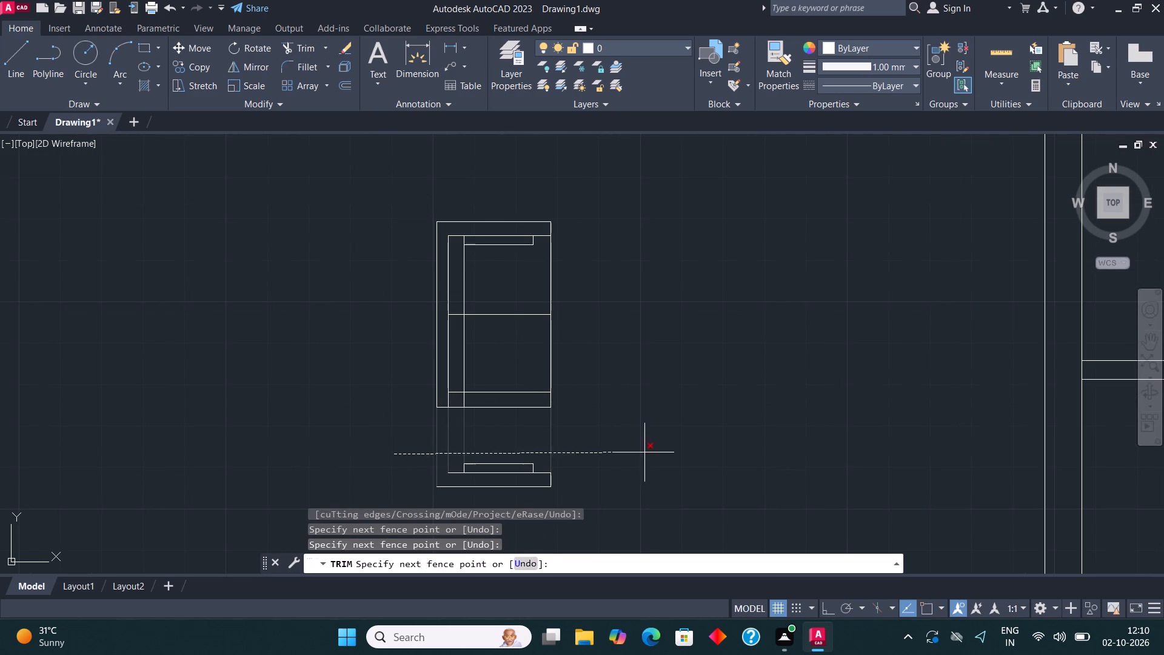
left_click(644, 452)
left_click_drag(481, 453, 483, 461)
left_click(522, 521)
left_click(449, 460)
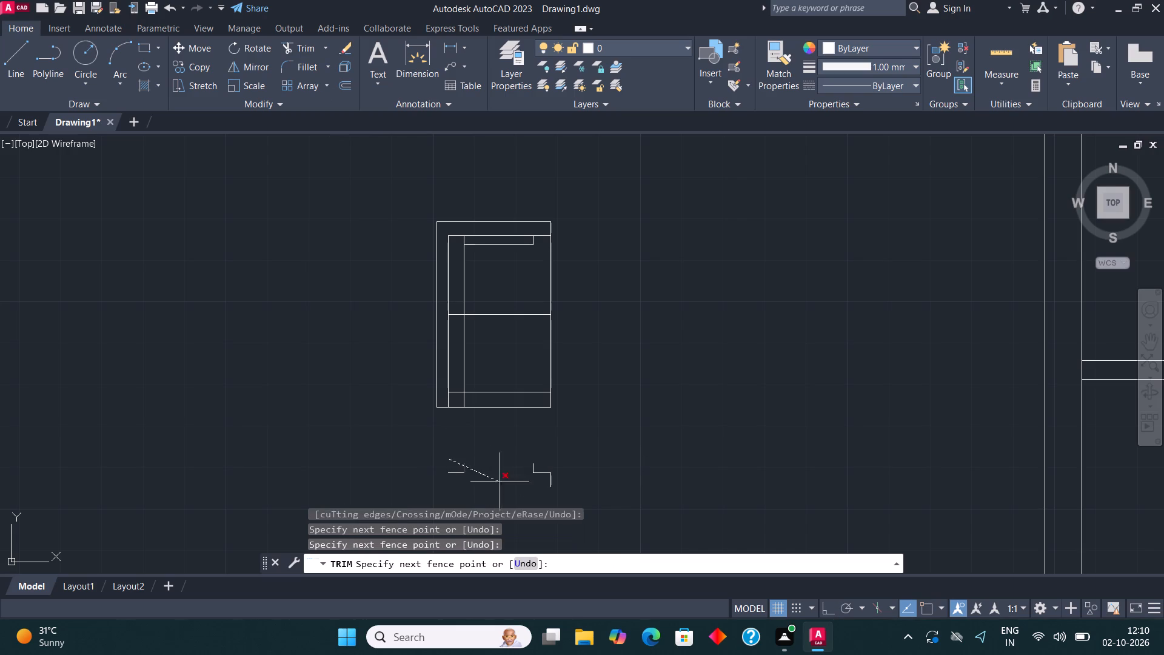
left_click(545, 488)
left_click_drag(548, 466, 548, 473)
left_click(546, 489)
left_click(559, 483)
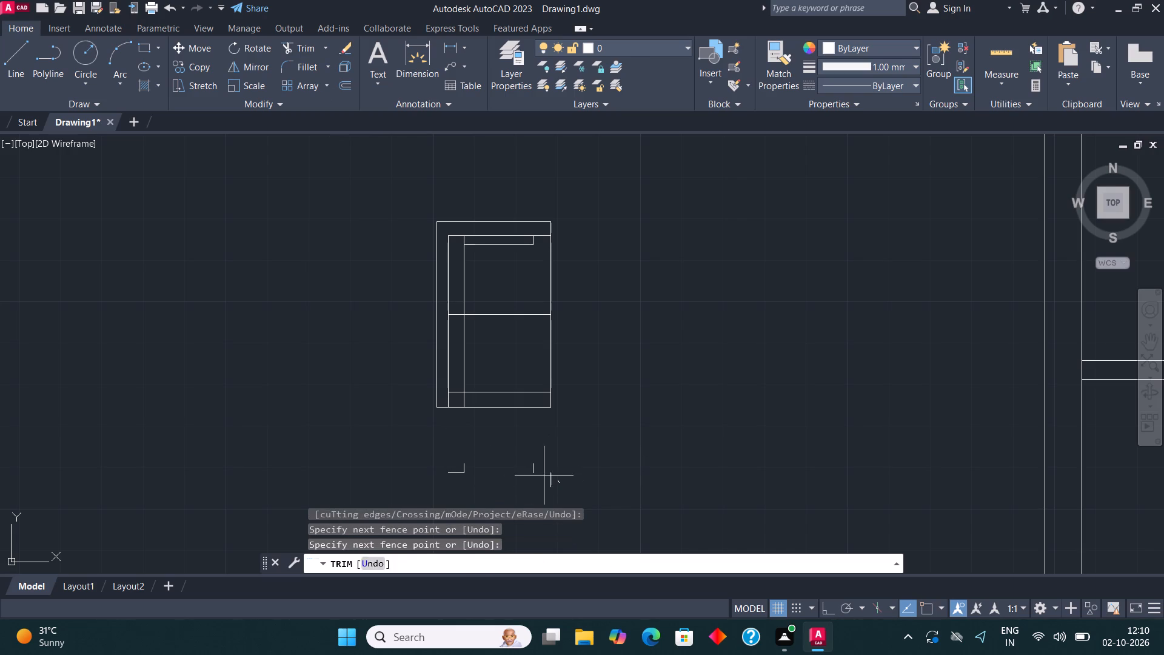
left_click(451, 471)
left_click(450, 473)
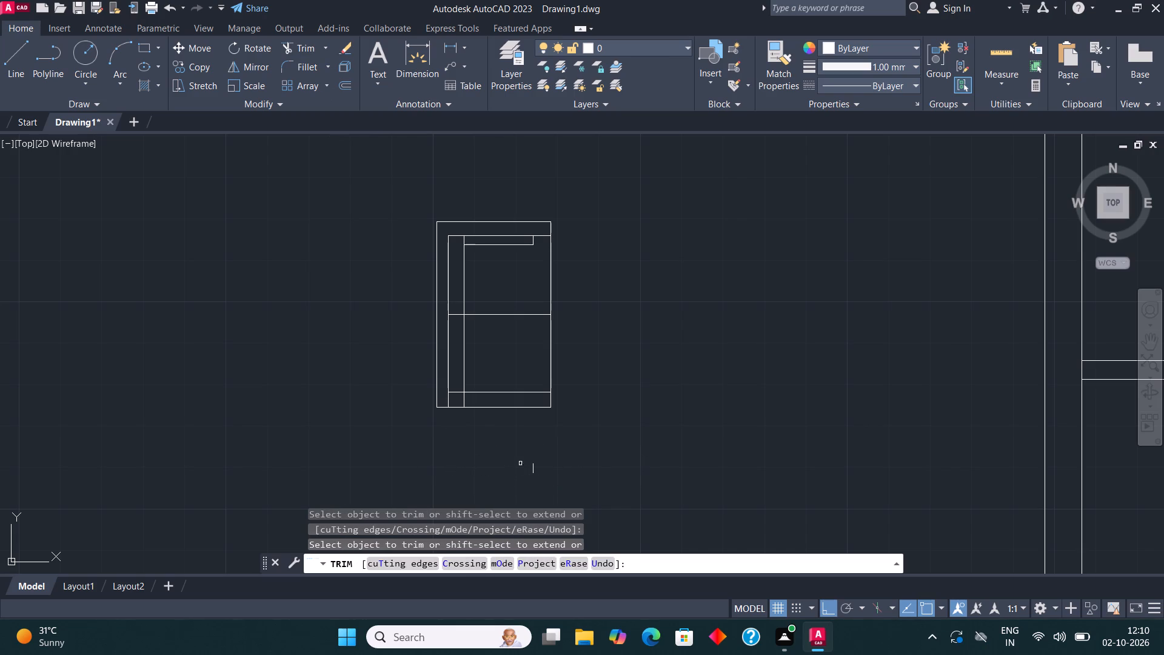
left_click(533, 465)
key("Escape")
Mirror the two-seater's upper armrest lines about its middle cushion divider to the lower end, keeping the originals.
middle_click_drag(524, 385, 420, 403)
scroll(426, 267, "up", 1)
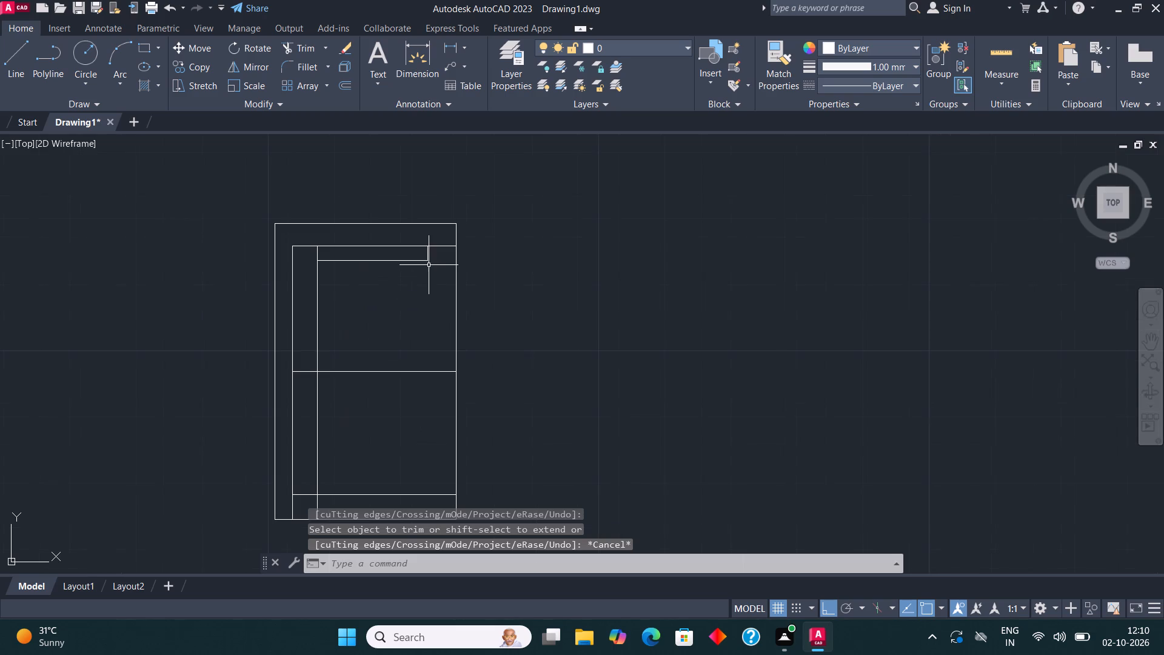
left_click(430, 264)
left_click(425, 258)
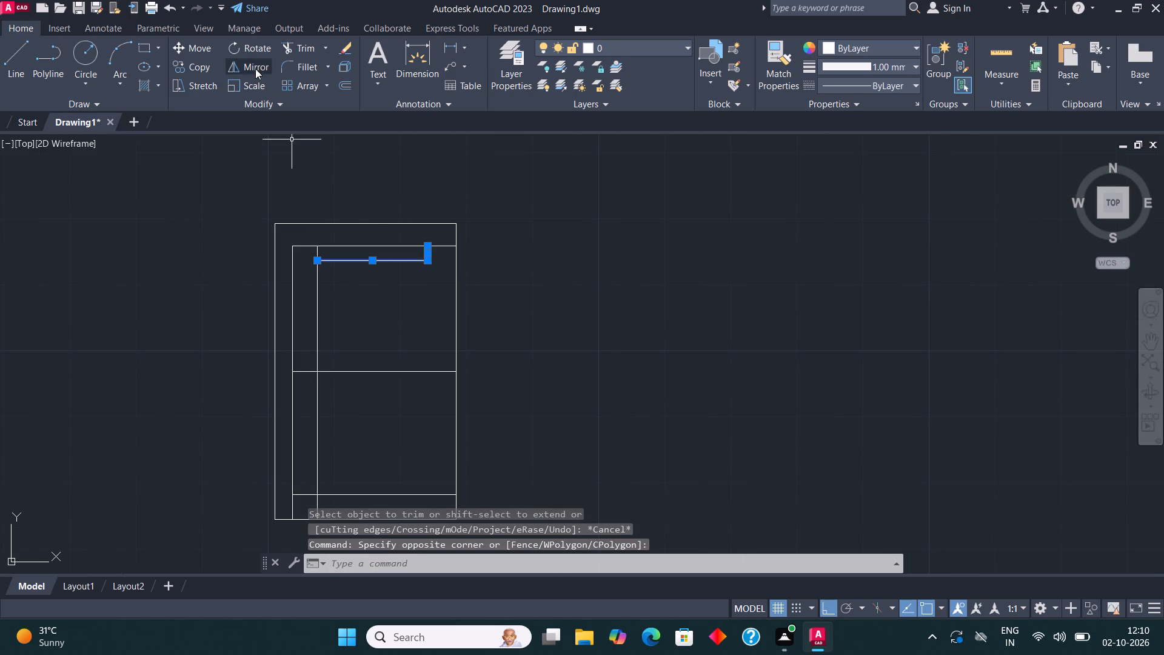
left_click(255, 68)
left_click(373, 369)
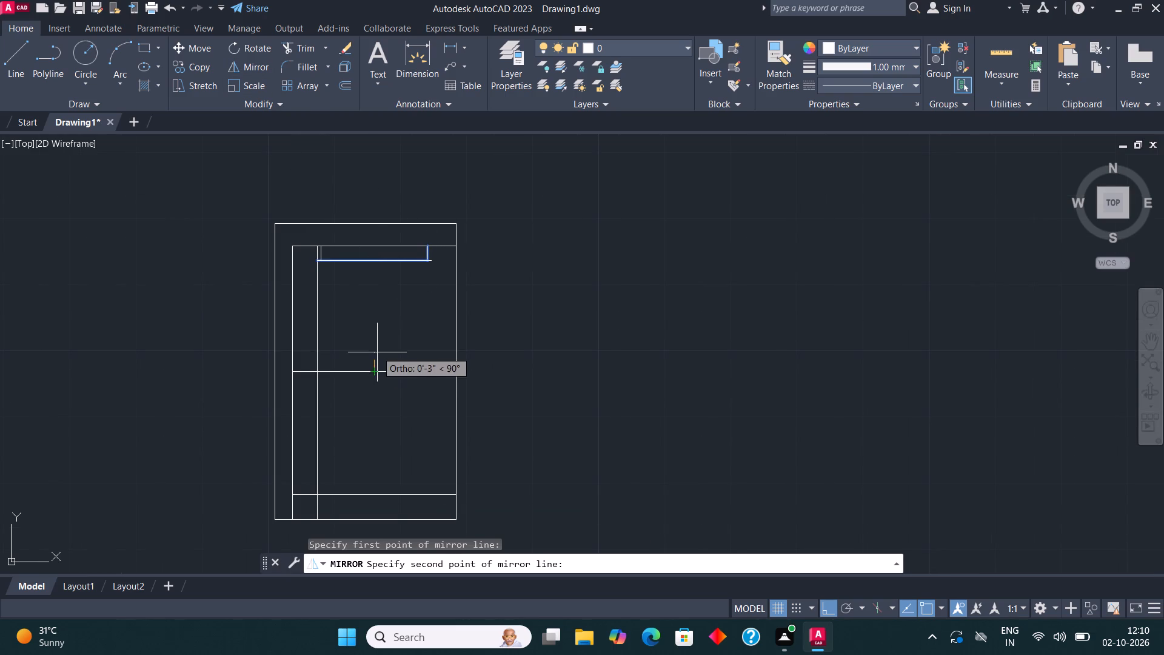
left_click(242, 362)
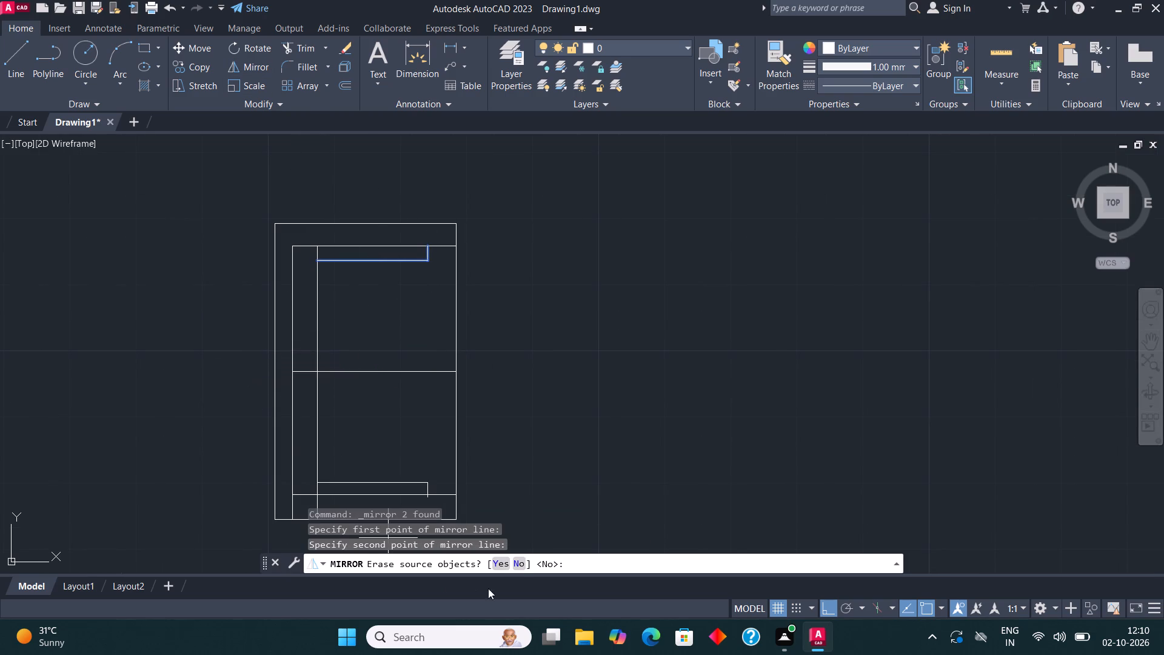
left_click(518, 566)
Move the mirrored armrest lines slightly up so their short line ends on the seat's lower edge.
scroll(530, 429, "down", 1)
scroll(438, 459, "up", 3)
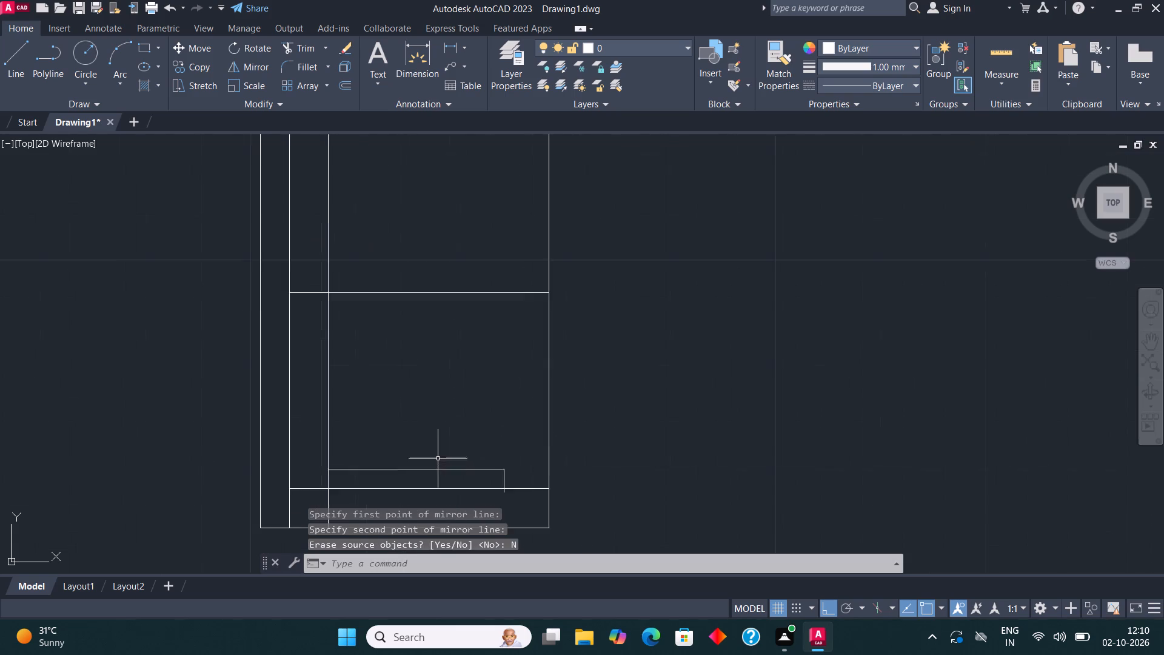
left_click(550, 482)
left_click(512, 457)
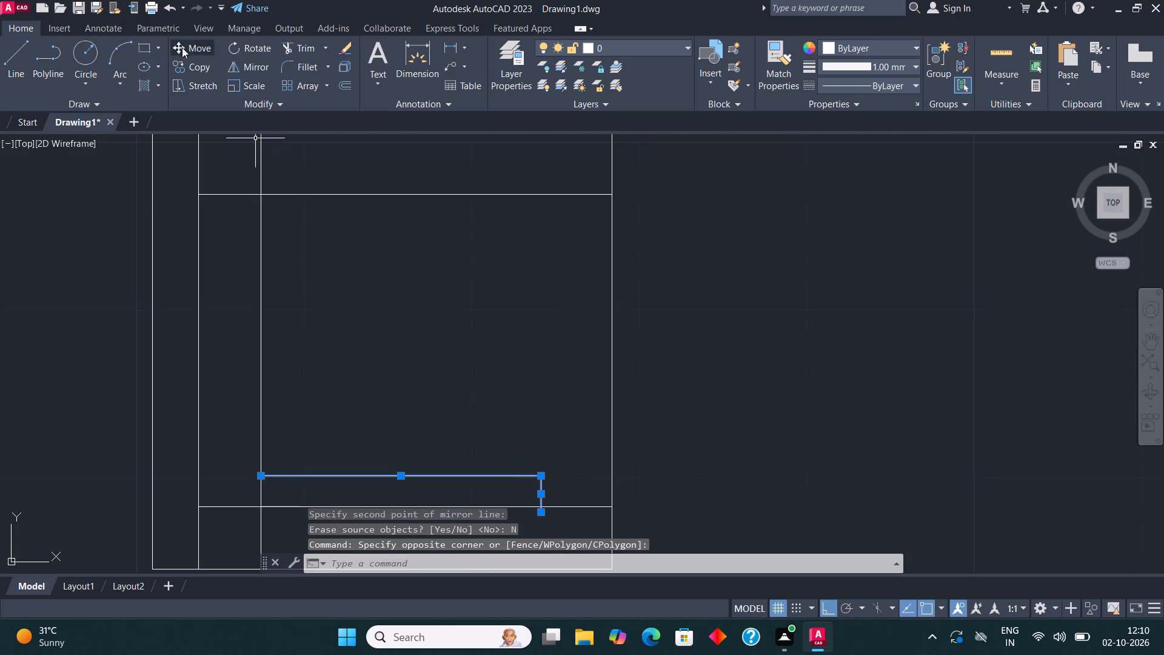
left_click(191, 42)
scroll(544, 539, "up", 2)
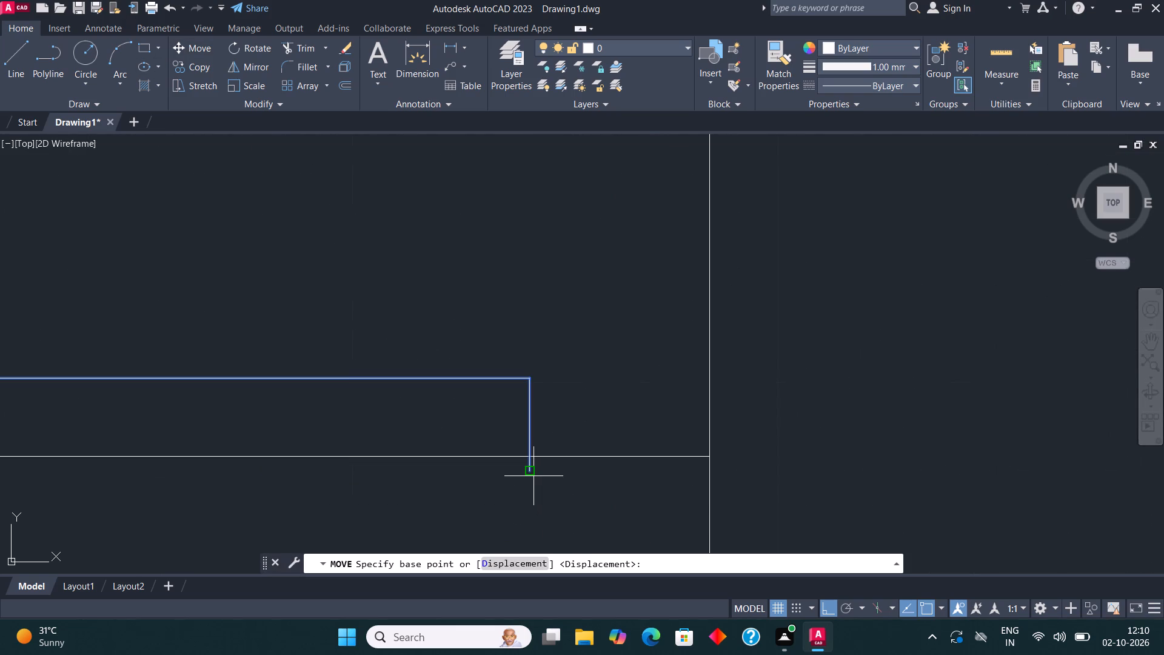
left_click(533, 476)
left_click(529, 457)
scroll(502, 431, "down", 3)
key("Escape")
scroll(462, 424, "down", 2)
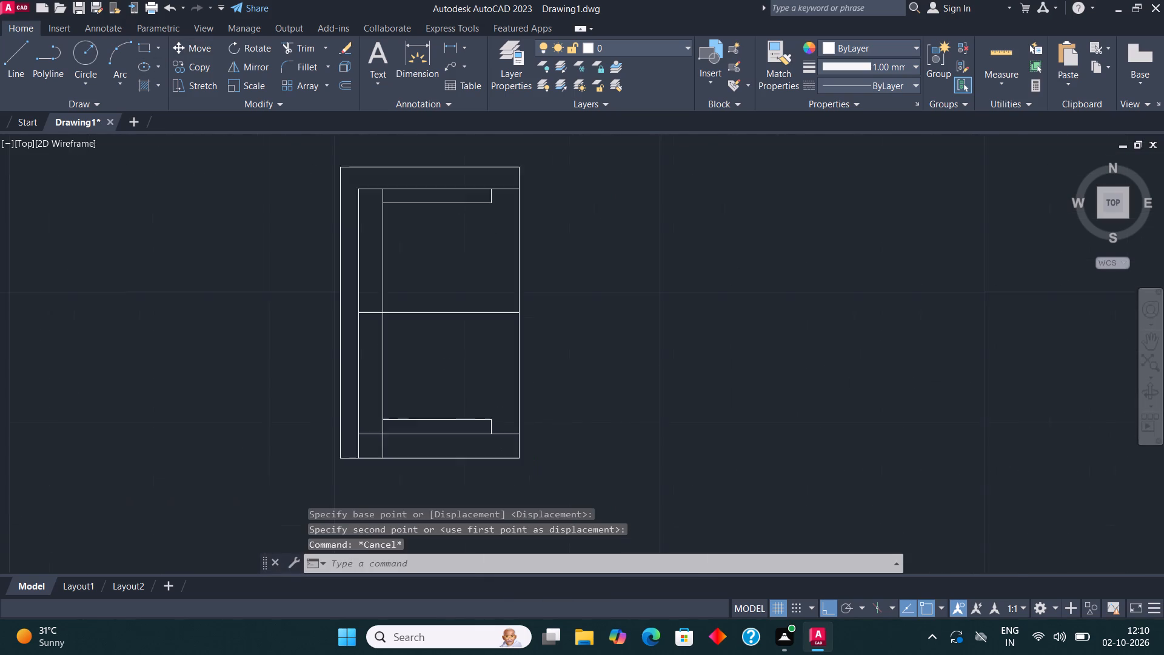
Rotate the two-seat sofa 90° counterclockwise so its backrest lies along the bottom.
scroll(470, 413, "down", 2)
left_click_drag(513, 443, 513, 436)
left_click(405, 285)
left_click(255, 45)
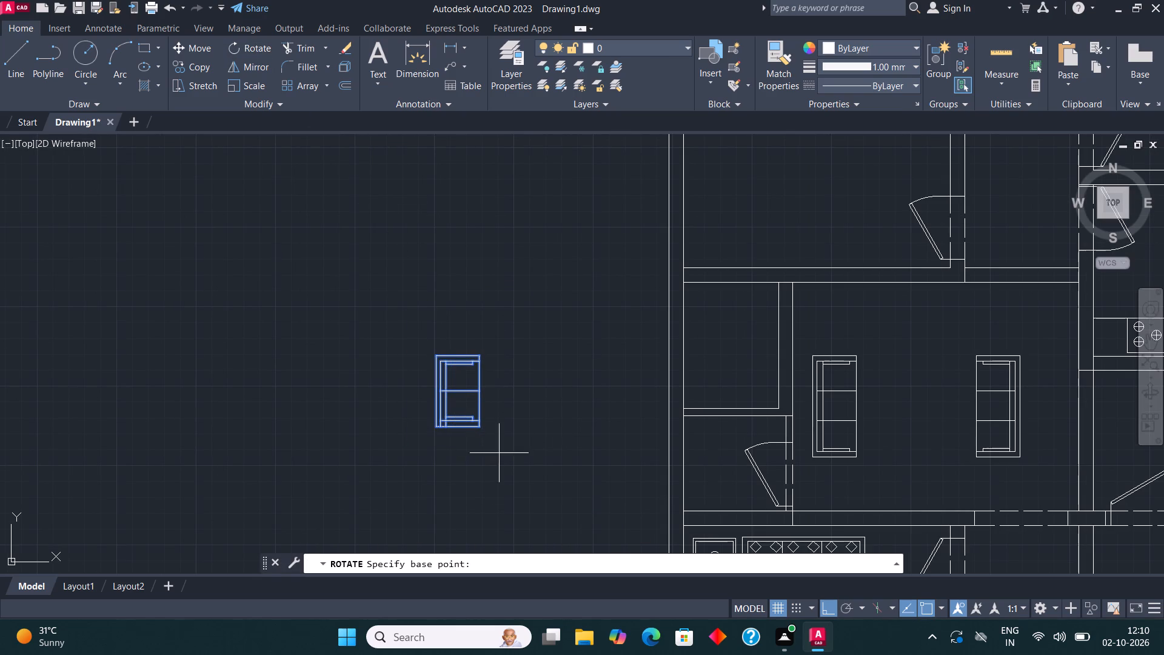
left_click(505, 394)
left_click(487, 300)
Copy the two-seat sofa into the middle room, just above the bottom wall between the two three-seat sofas.
left_click_drag(558, 486, 554, 475)
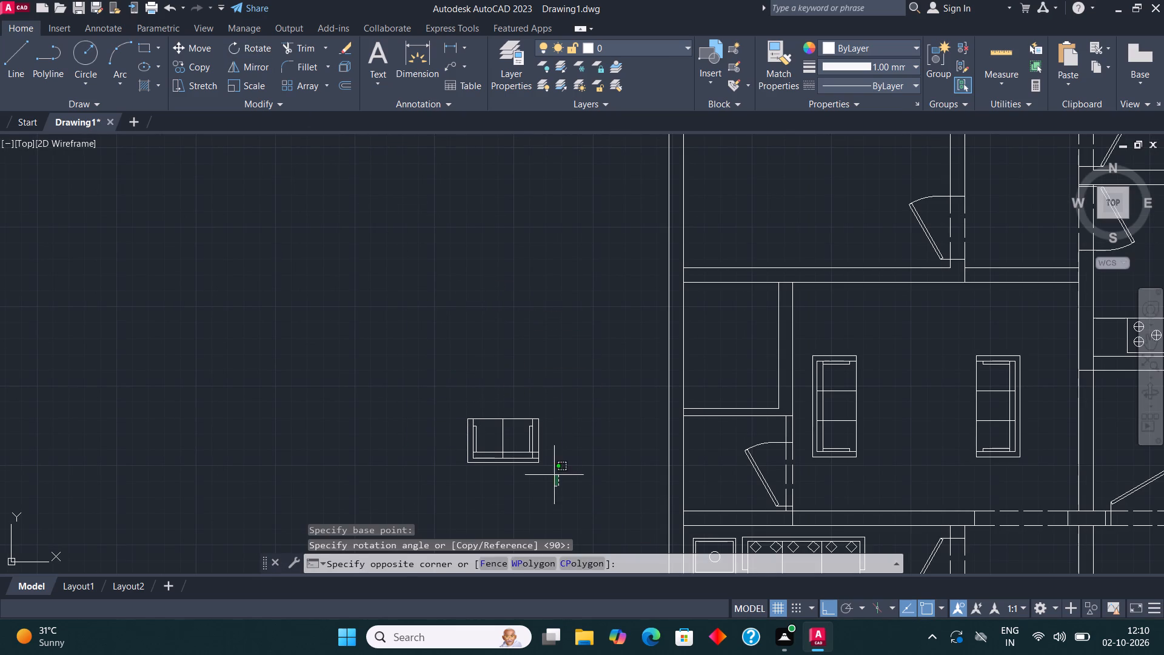
left_click(387, 348)
left_click(204, 72)
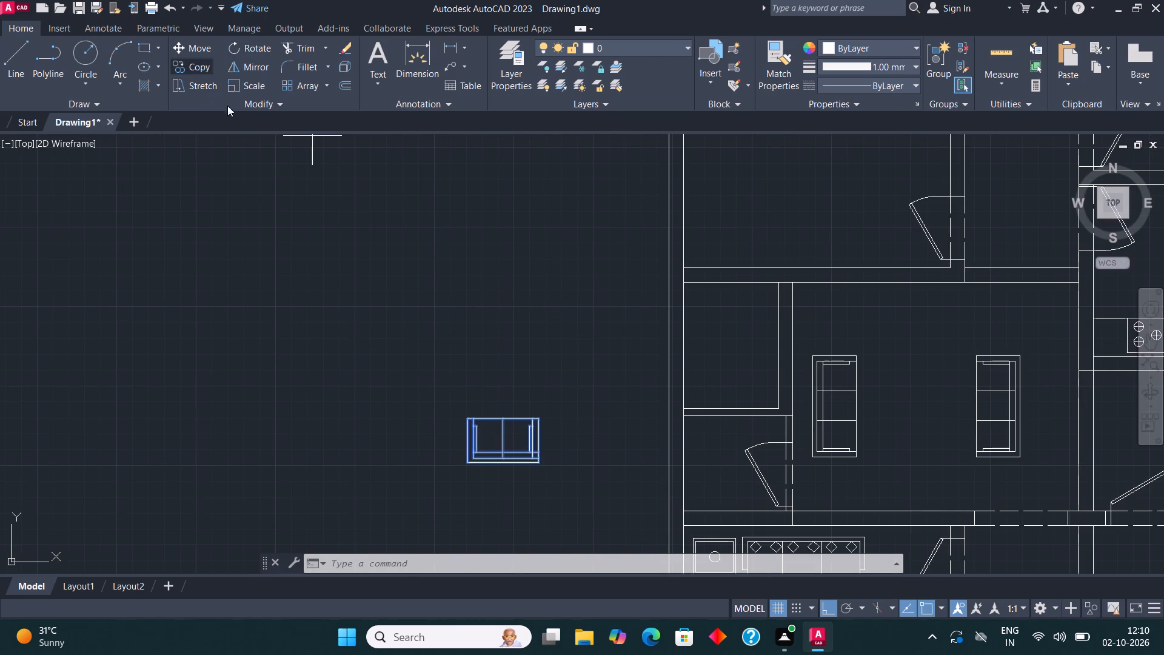
left_click(504, 474)
scroll(460, 468, "down", 2)
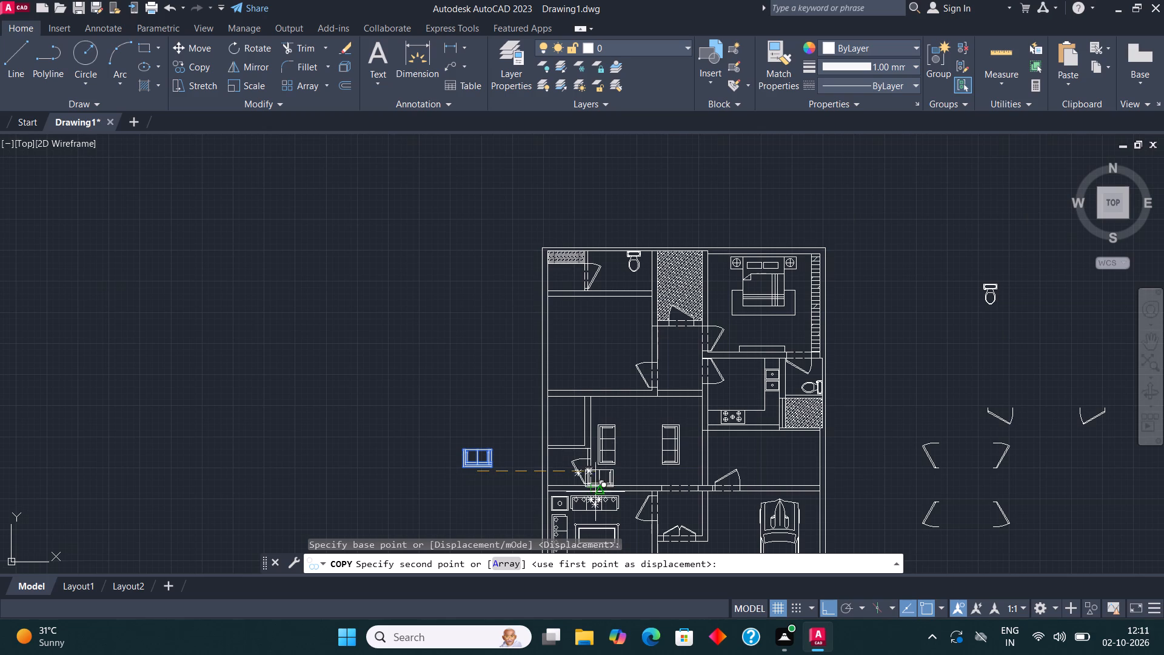
key("F8")
scroll(641, 491, "up", 4)
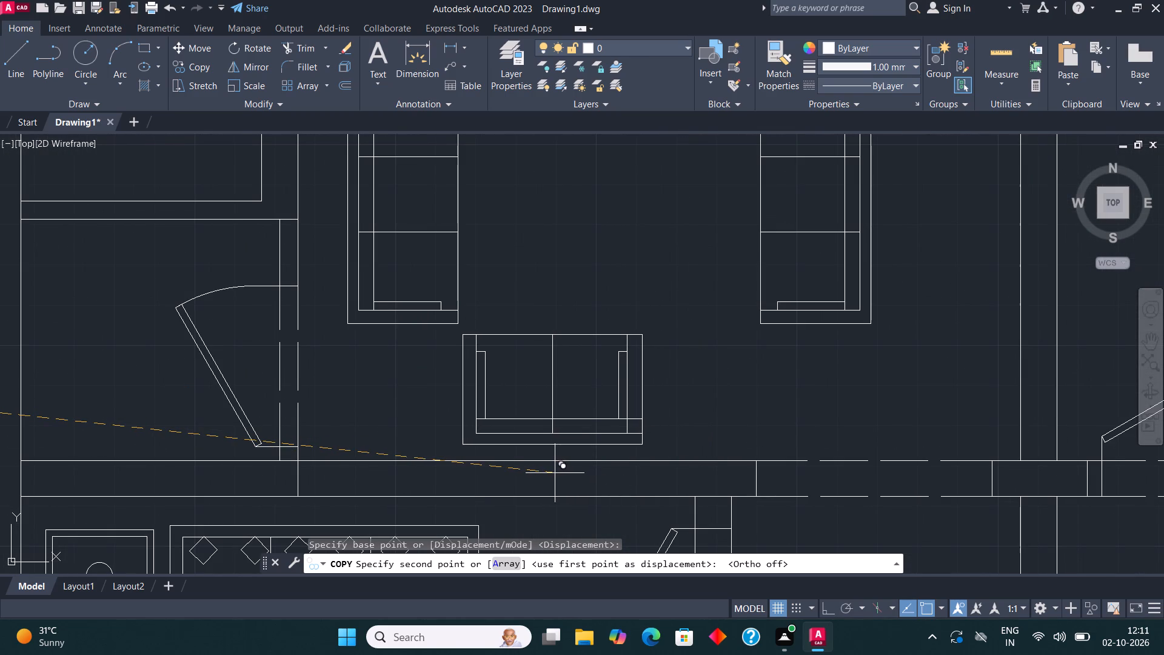
left_click(555, 473)
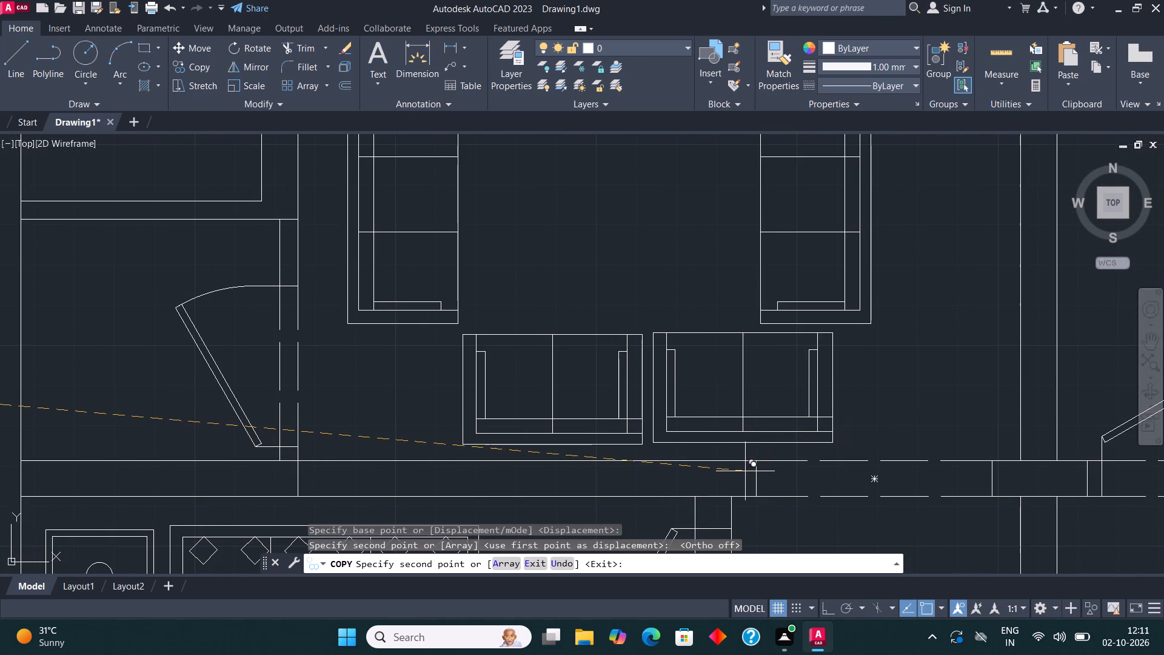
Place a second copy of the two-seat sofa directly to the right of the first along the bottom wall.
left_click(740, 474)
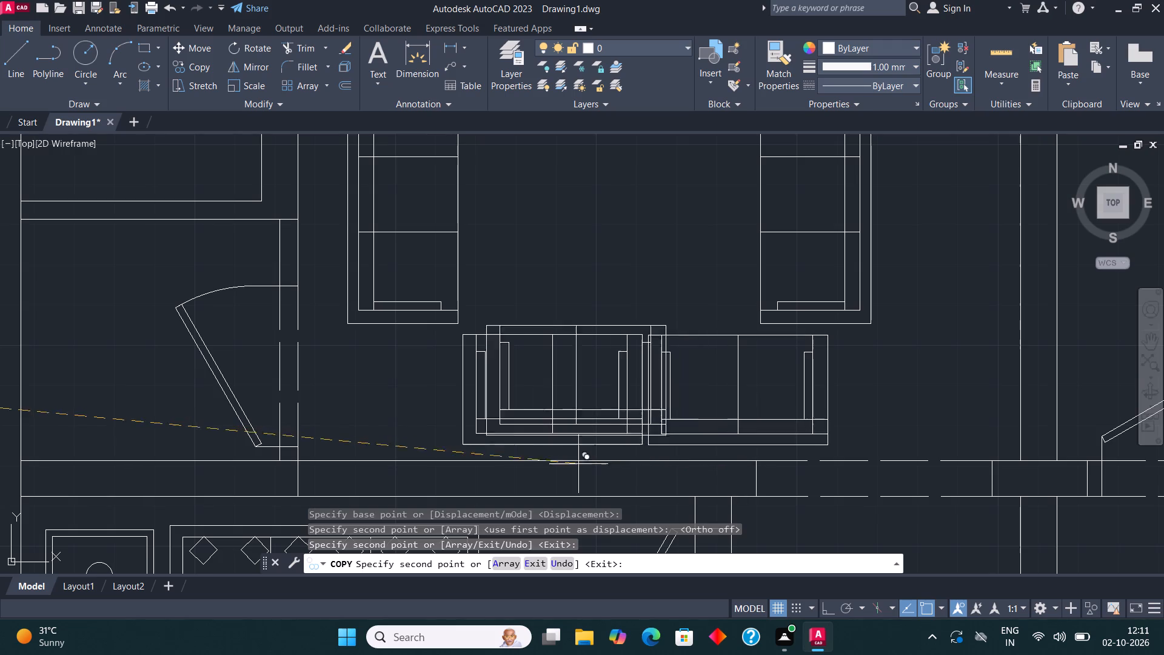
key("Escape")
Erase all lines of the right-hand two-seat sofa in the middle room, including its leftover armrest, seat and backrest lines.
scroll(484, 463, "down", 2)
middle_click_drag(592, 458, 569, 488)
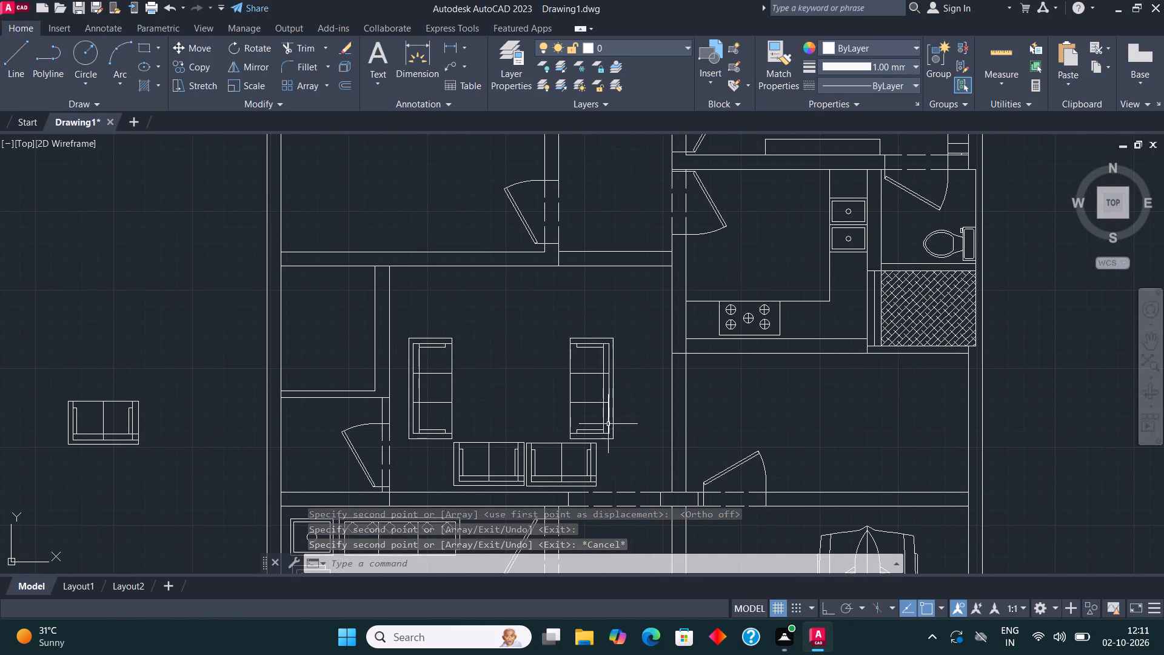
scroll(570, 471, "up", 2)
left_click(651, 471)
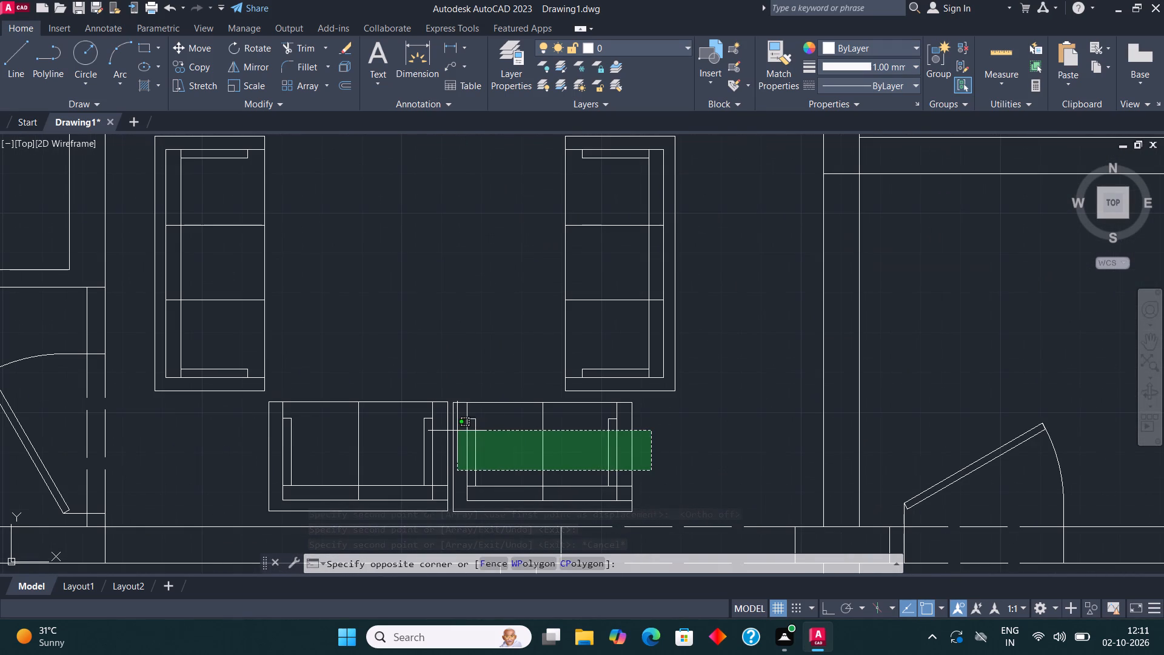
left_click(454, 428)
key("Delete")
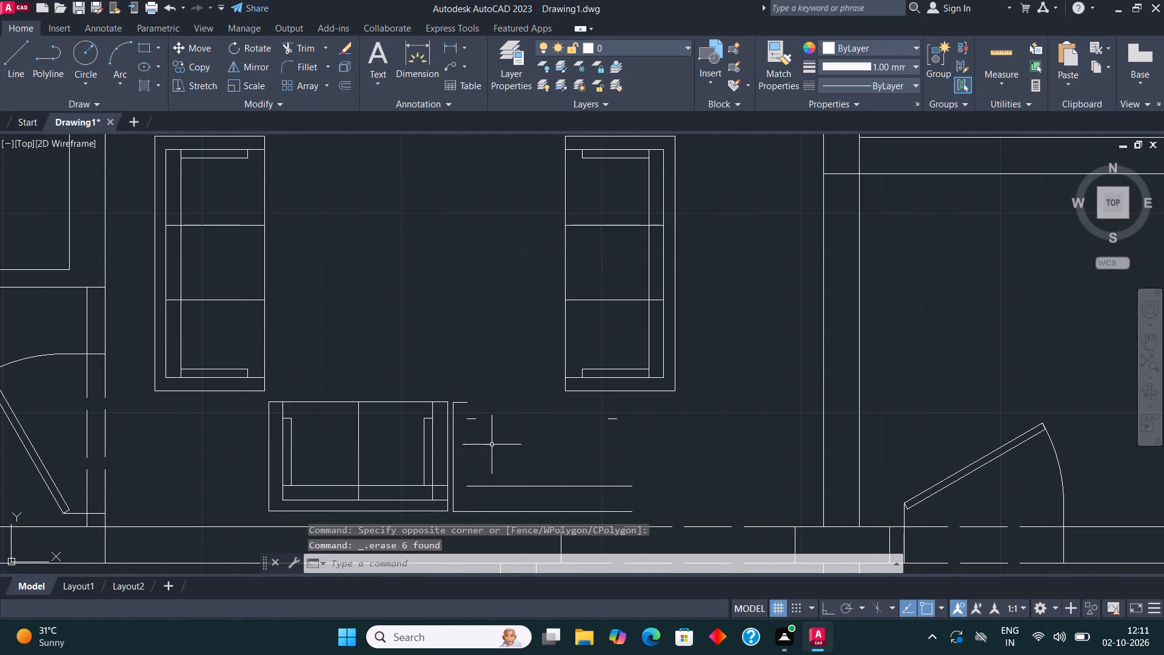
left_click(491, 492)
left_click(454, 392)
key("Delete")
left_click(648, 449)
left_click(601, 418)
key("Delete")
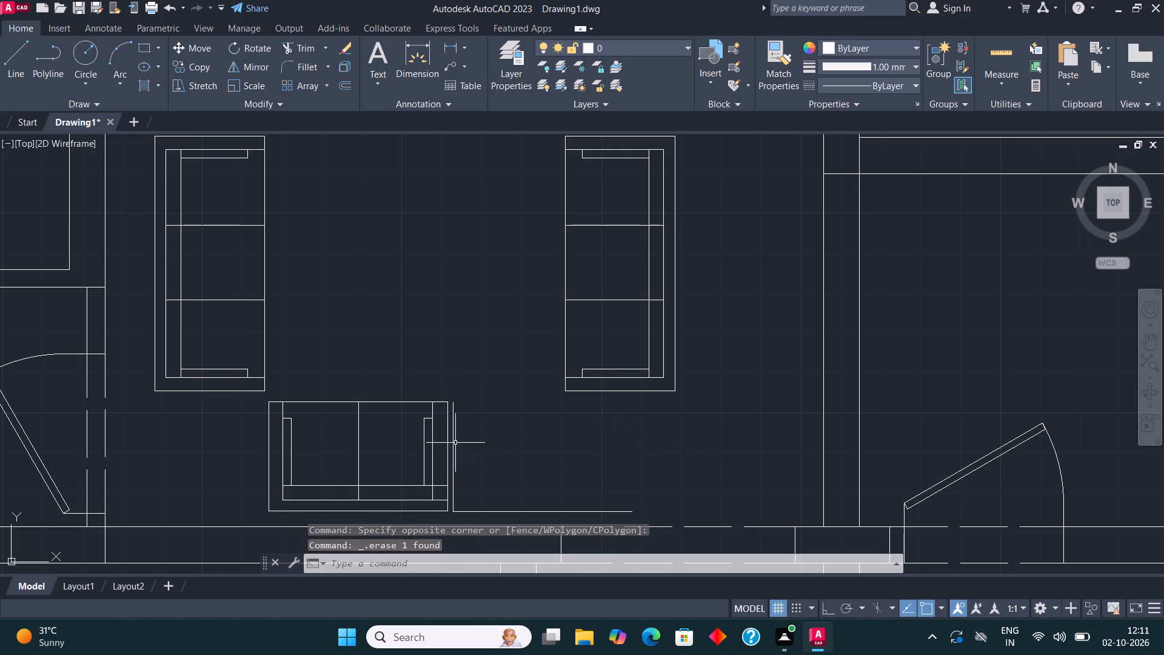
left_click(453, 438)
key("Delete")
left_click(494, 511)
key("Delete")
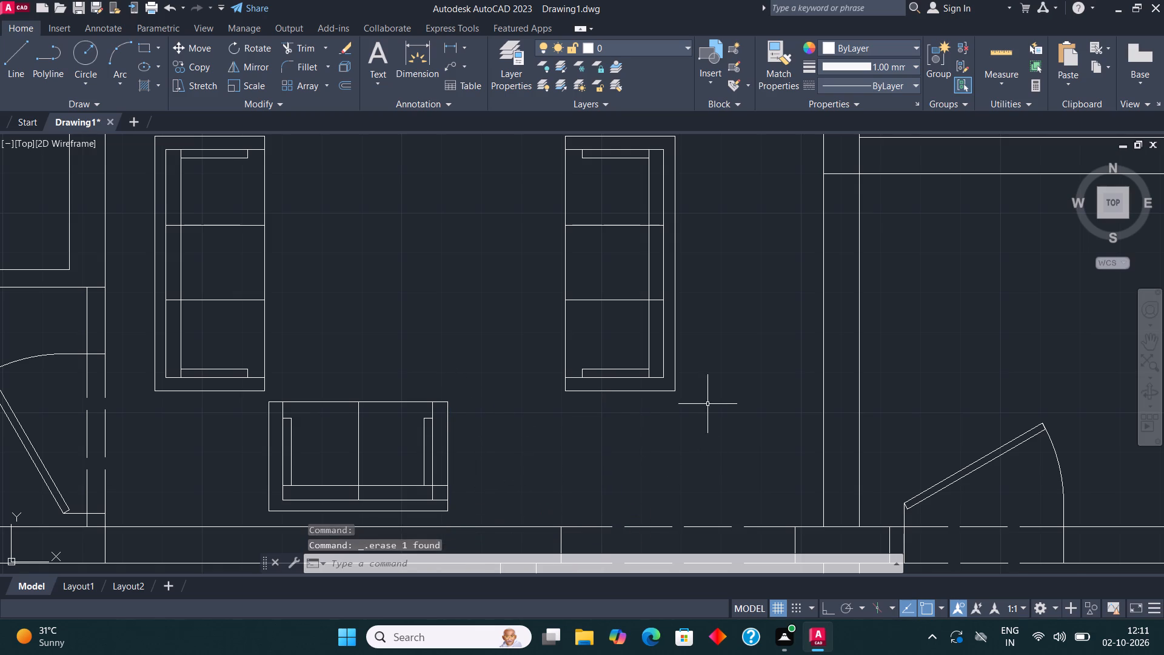
Move the remaining two-seat sofa right and slightly up to centre it between the two three-seat sofas.
scroll(712, 405, "down", 2)
scroll(536, 423, "up", 1)
scroll(659, 465, "up", 2)
left_click_drag(653, 467, 654, 458)
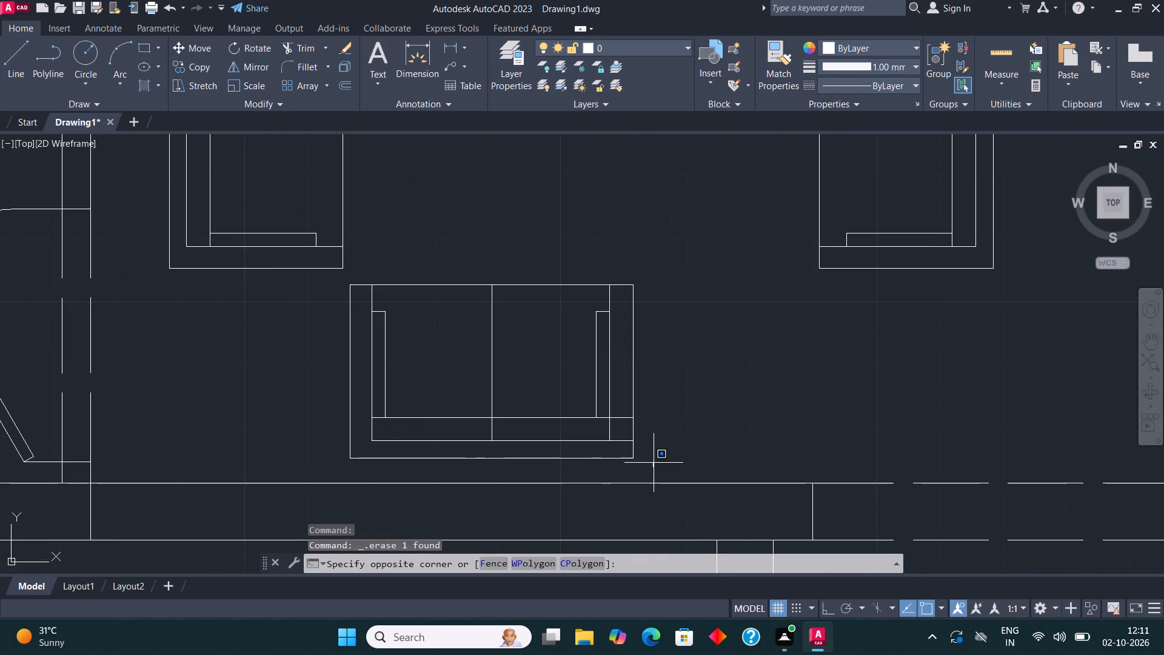
left_click(334, 281)
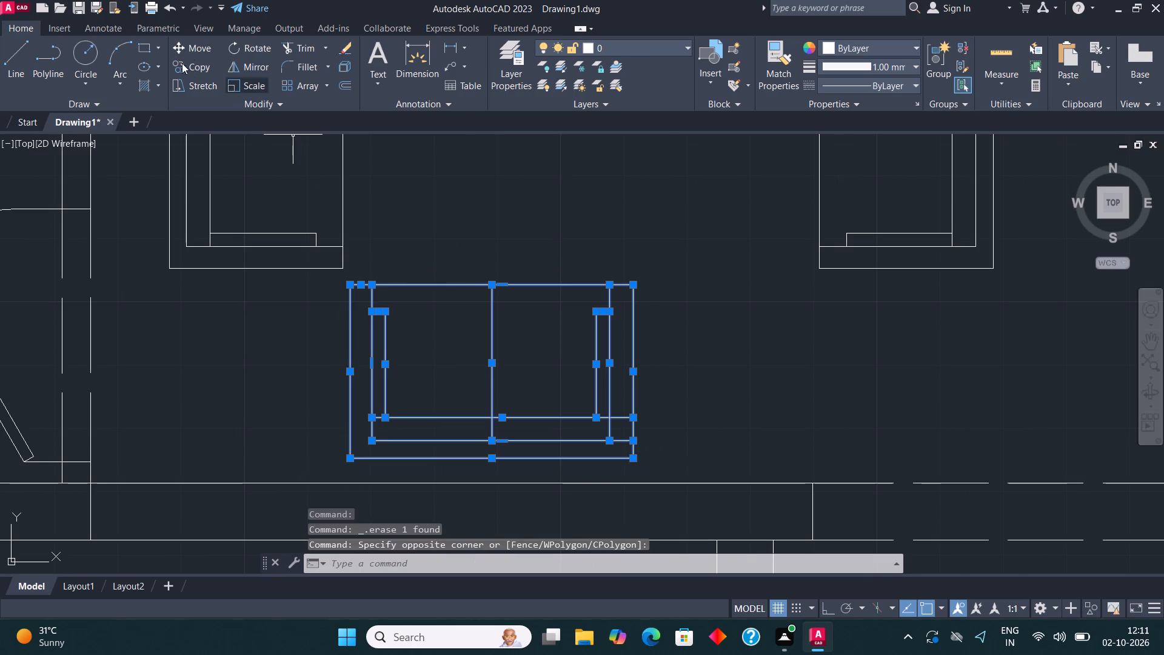
left_click(192, 52)
left_click(502, 341)
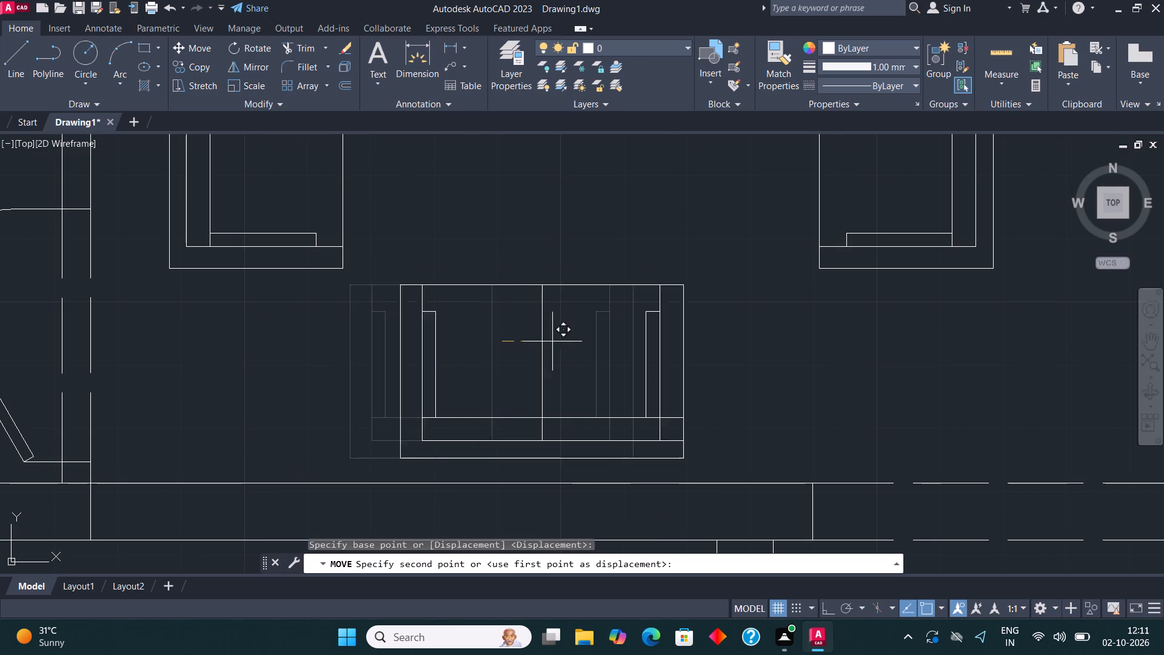
left_click(580, 333)
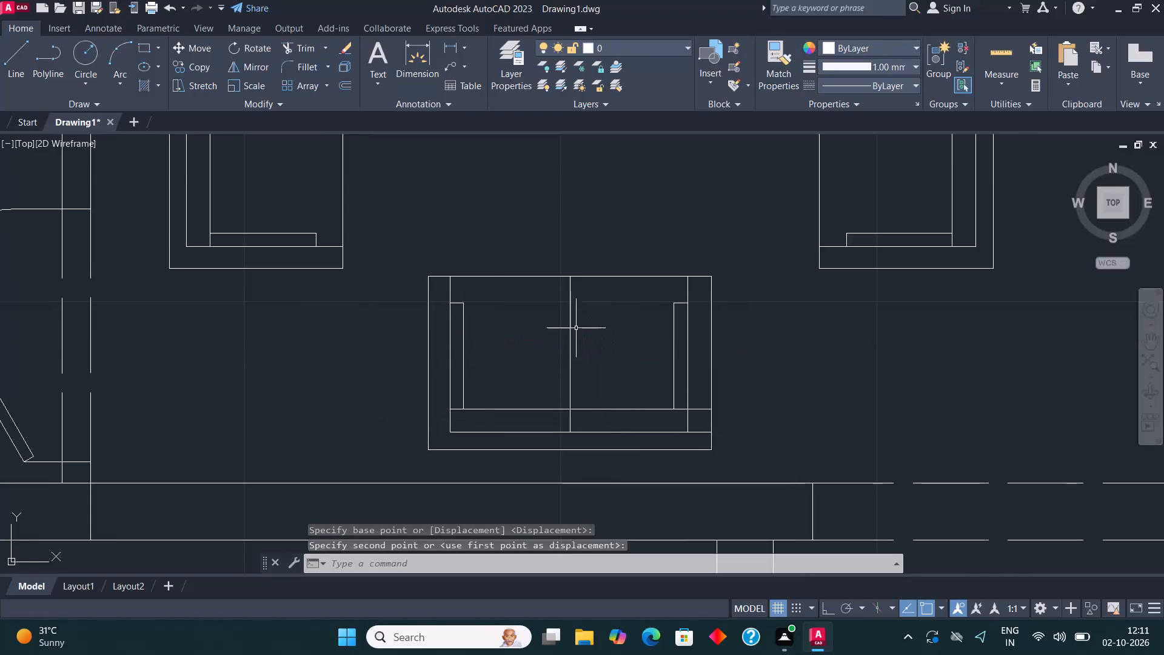
Draw a small, nearly square side table to the left of the two-seat sofa, below the left three-seat sofa.
scroll(568, 340, "down", 3)
middle_click_drag(697, 330, 640, 377)
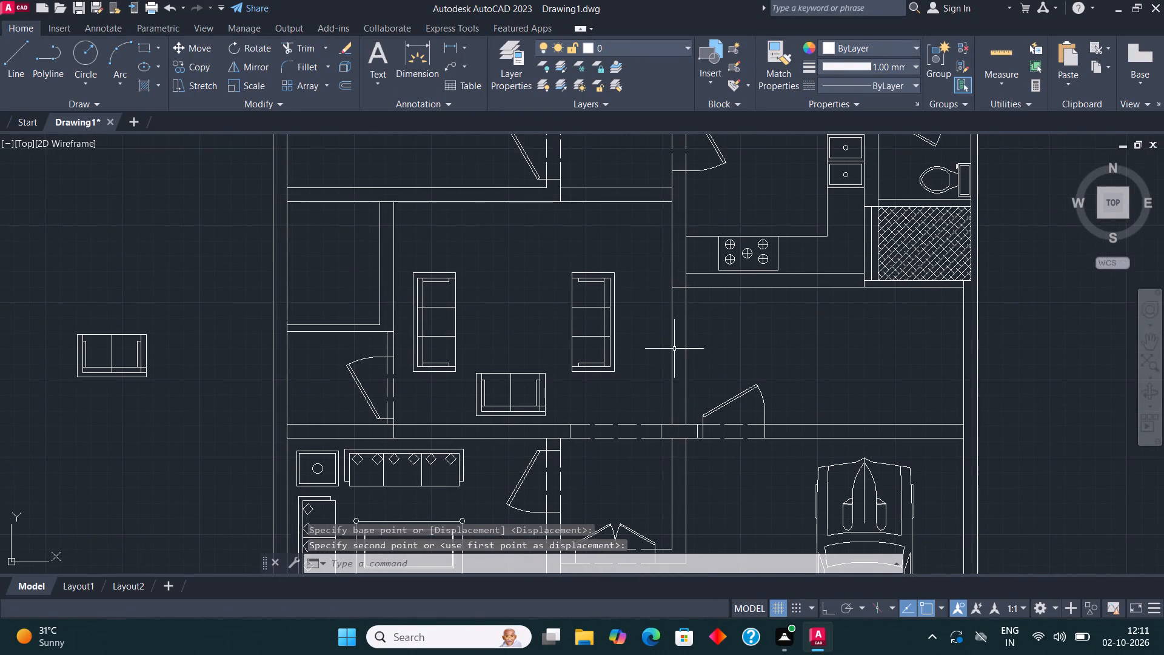
scroll(673, 346, "up", 1)
middle_click_drag(343, 446, 569, 411)
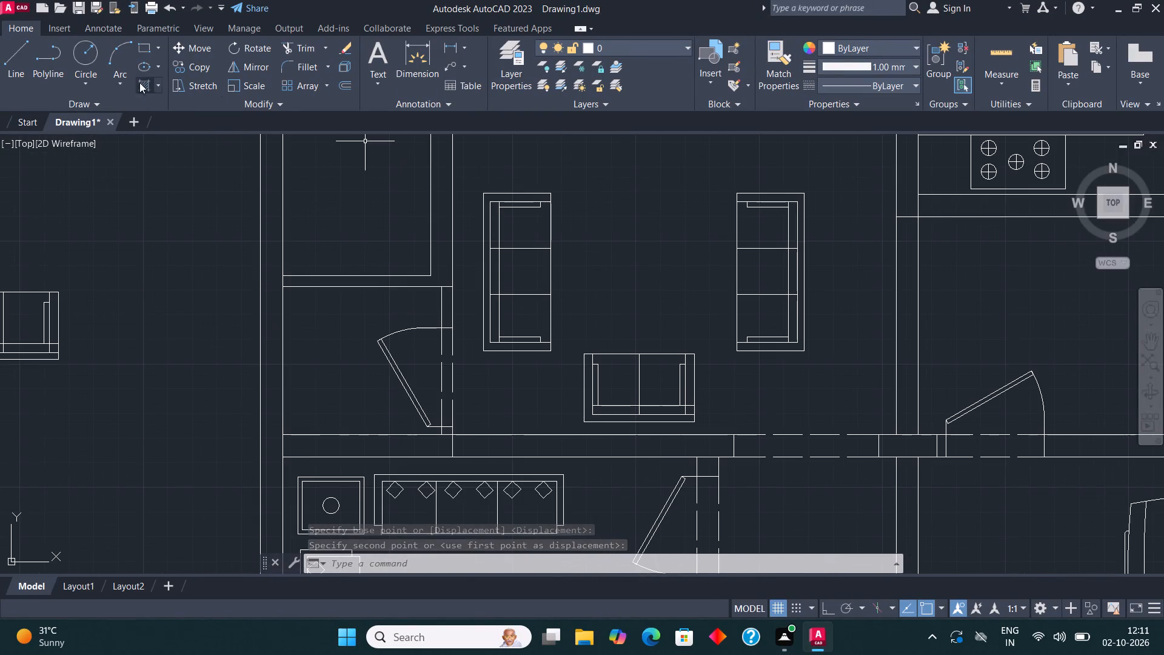
left_click(145, 45)
scroll(540, 391, "up", 1)
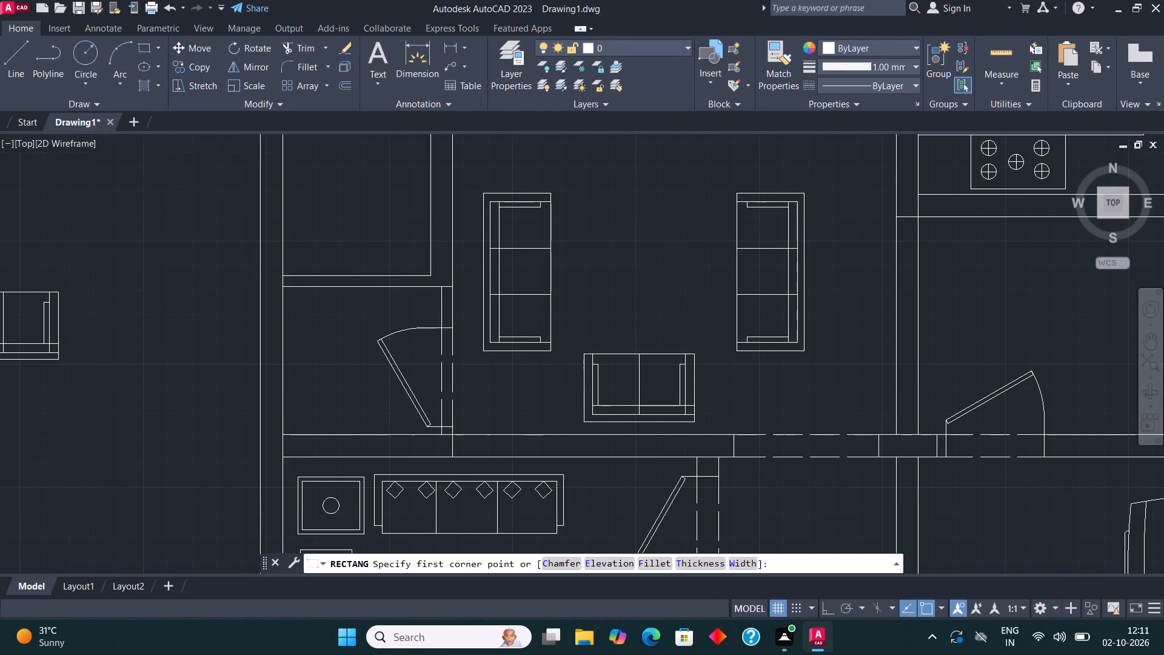
left_click(495, 354)
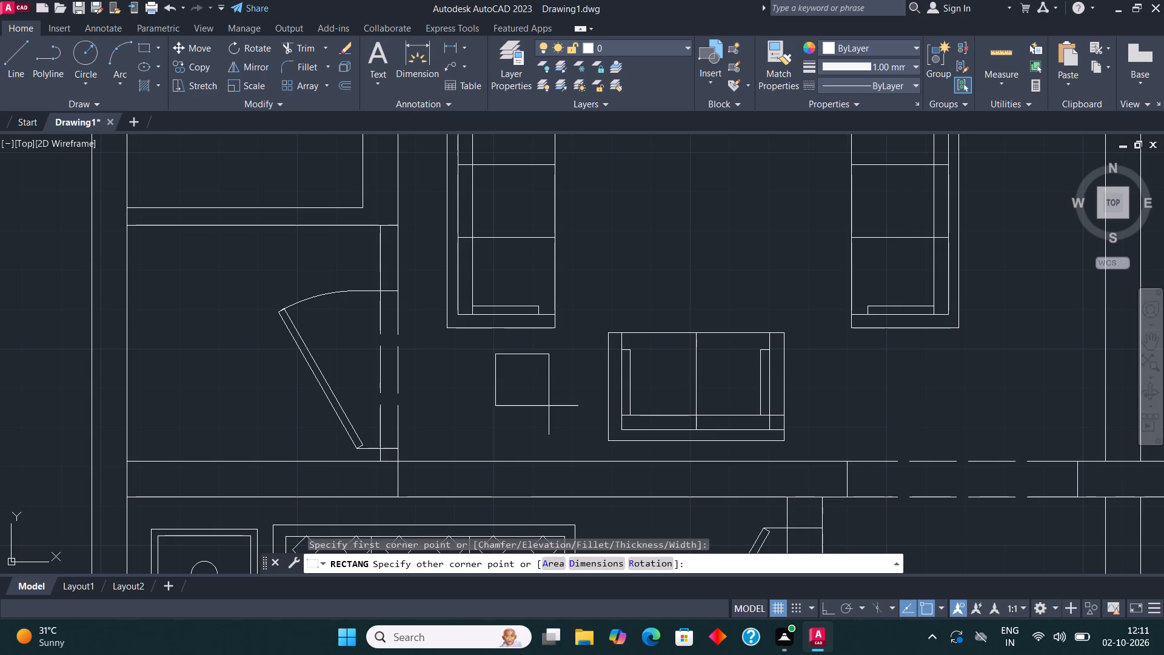
left_click(573, 427)
Copy the side table about 7'-2" horizontally to the right, onto the other side of the two-seat sofa.
left_click(562, 349)
left_click(539, 366)
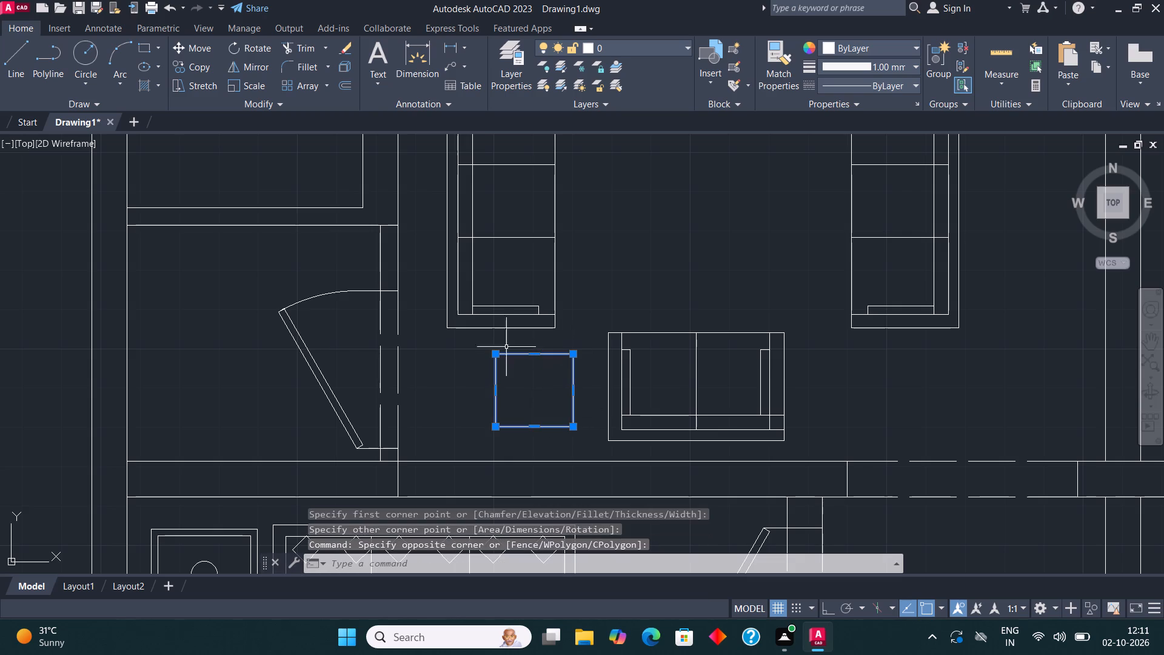
left_click(202, 68)
left_click(546, 381)
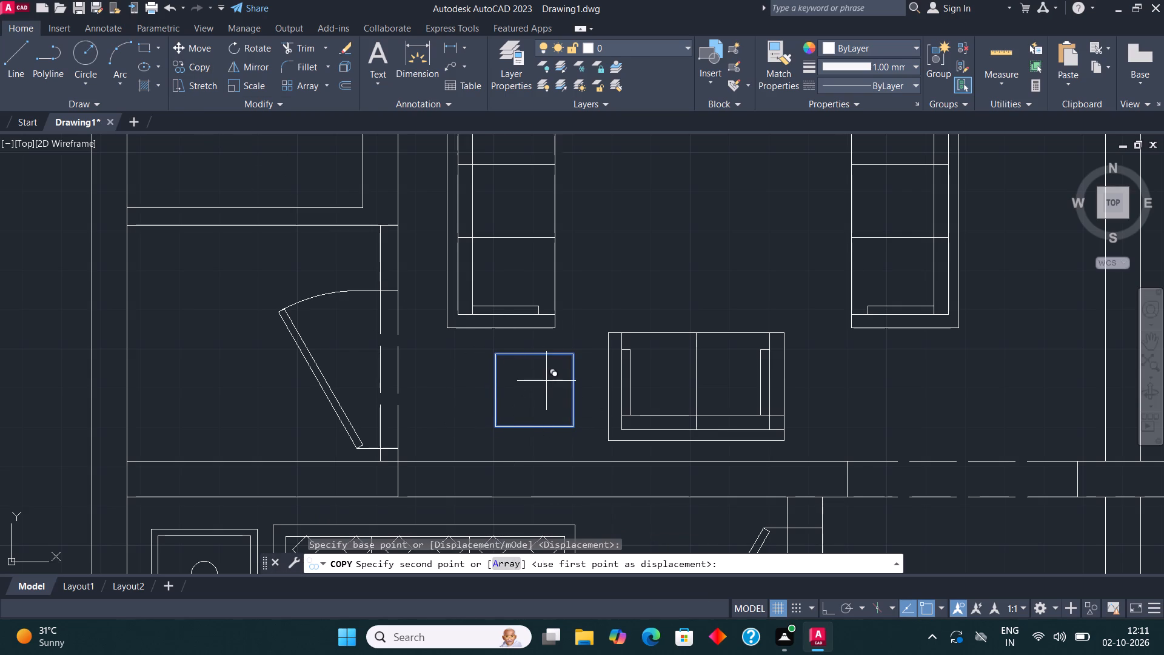
key("F8")
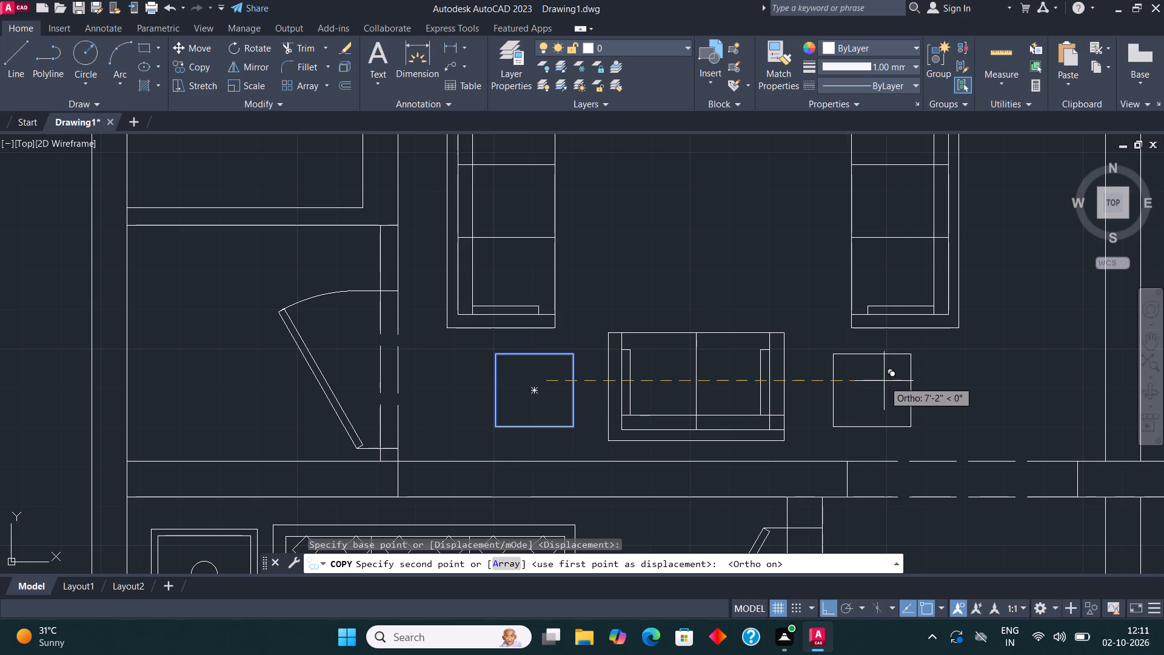
left_click(884, 381)
key("Escape")
Draw a rectangular coffee table, wider than it is tall, in the space between the two three-seat sofas.
scroll(486, 453, "down", 4)
middle_click_drag(821, 387, 812, 365)
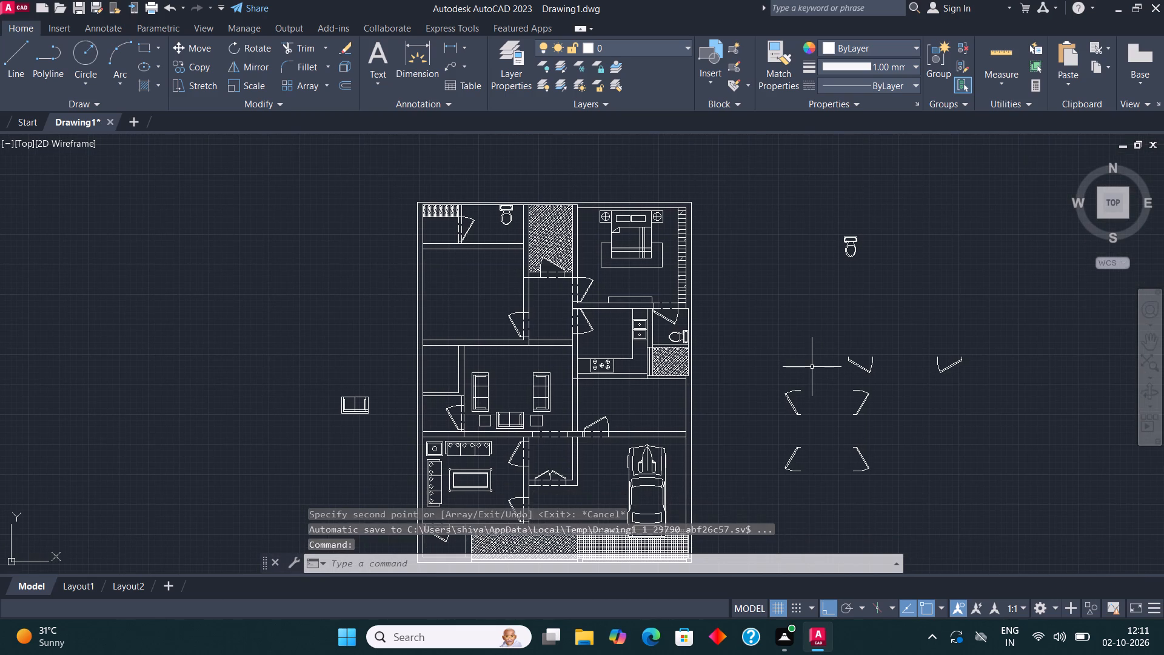
middle_click_drag(812, 374, 864, 366)
scroll(558, 371, "up", 2)
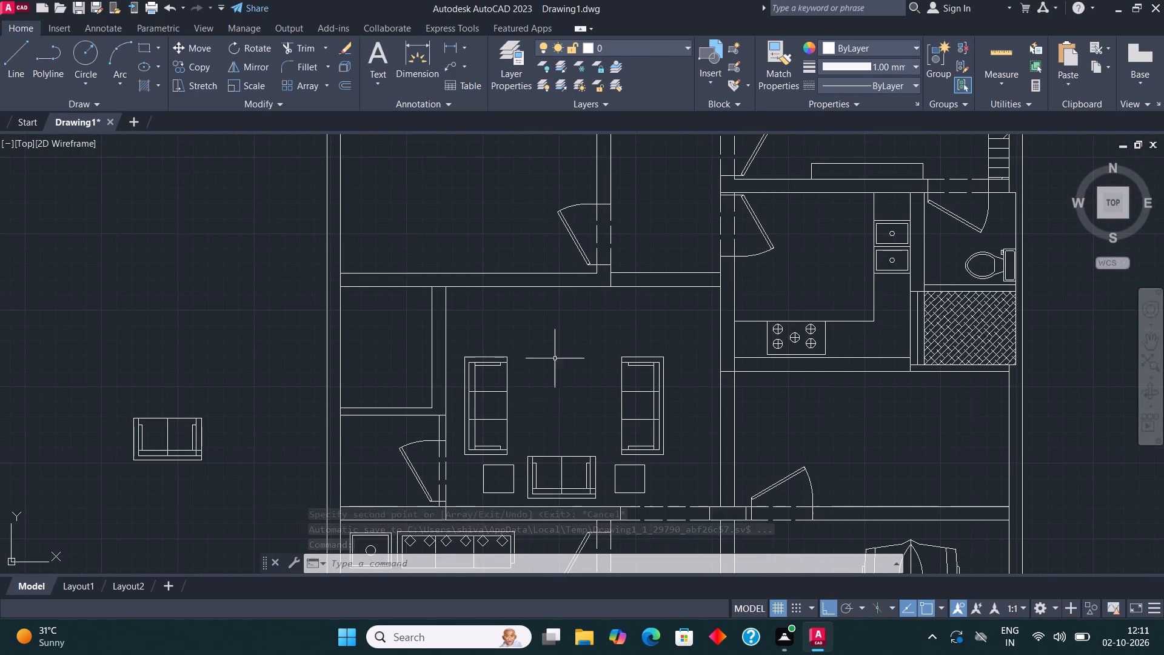
left_click(145, 43)
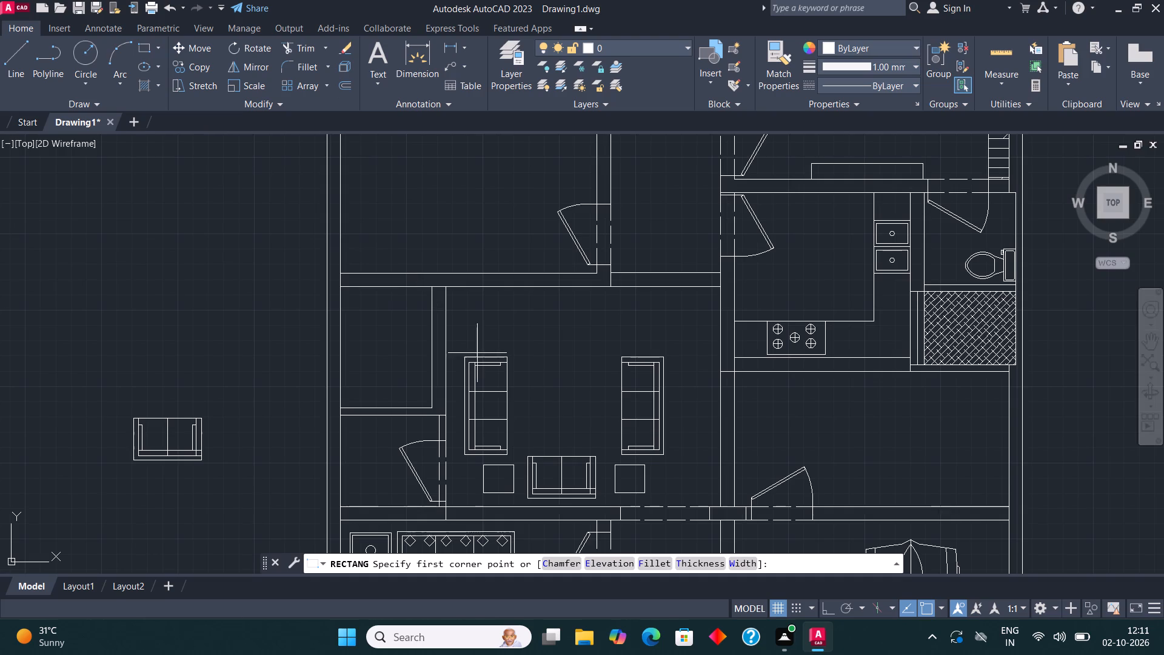
scroll(554, 401, "up", 2)
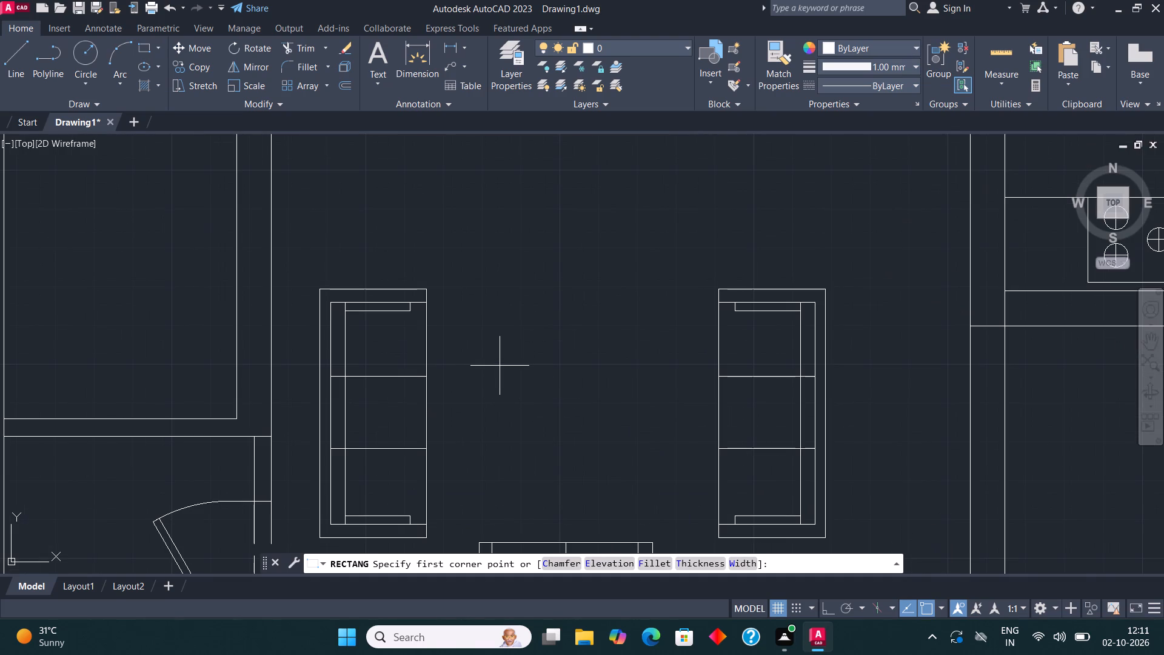
left_click(498, 365)
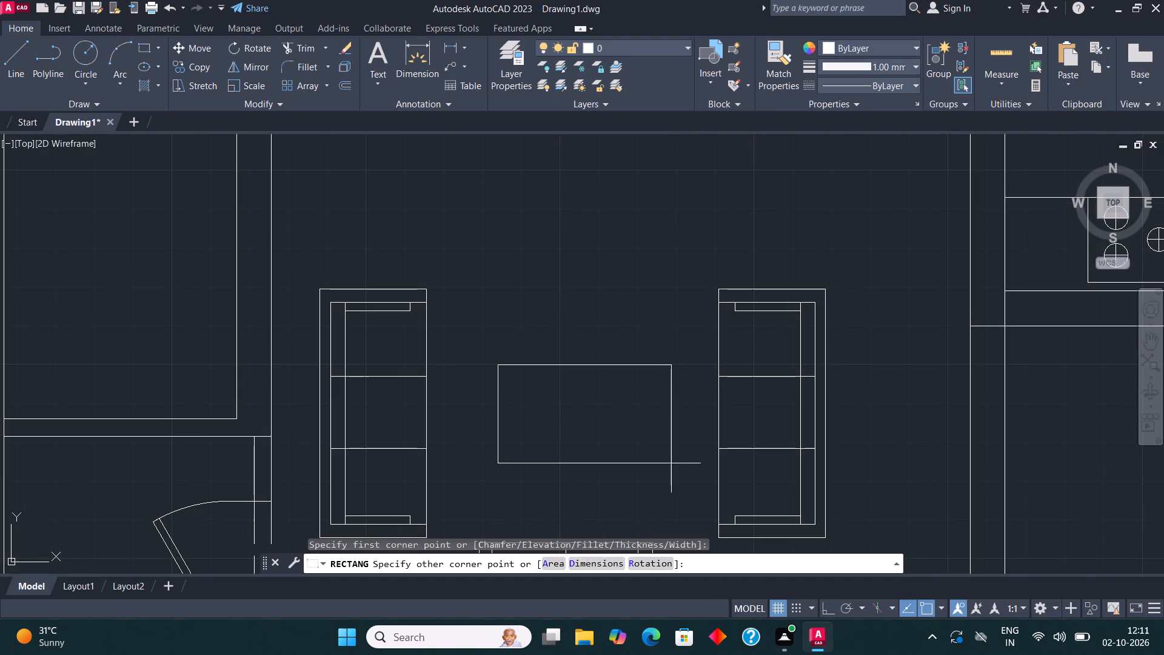
left_click(667, 453)
Offset the coffee table rectangle 1" inward.
left_click(586, 366)
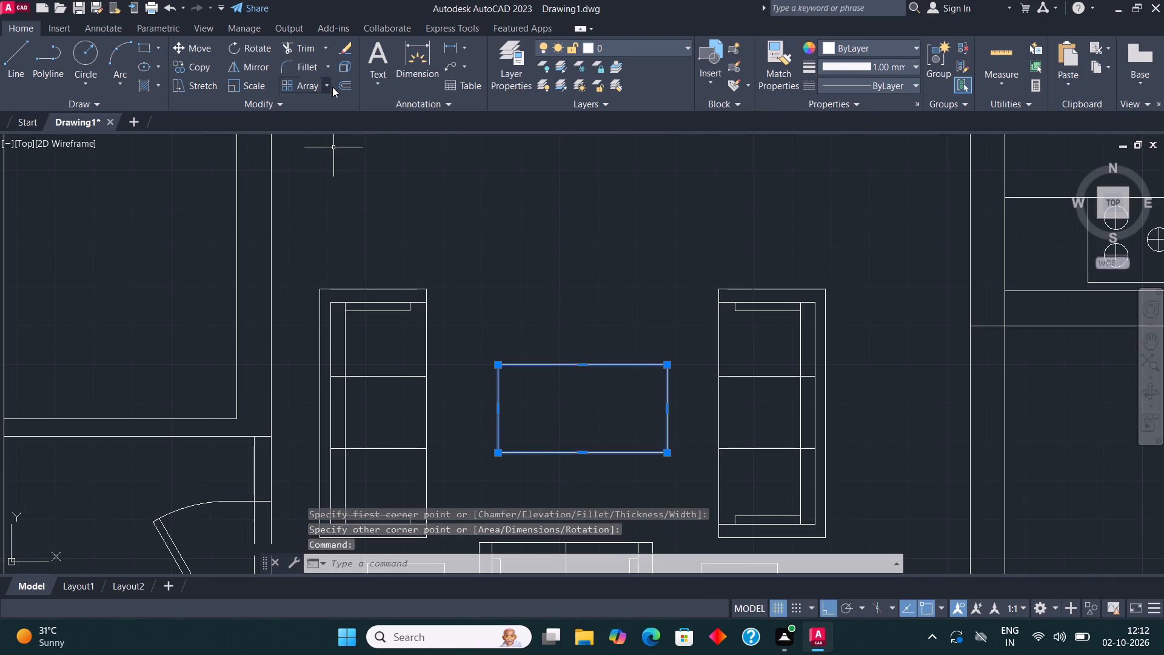
left_click(343, 84)
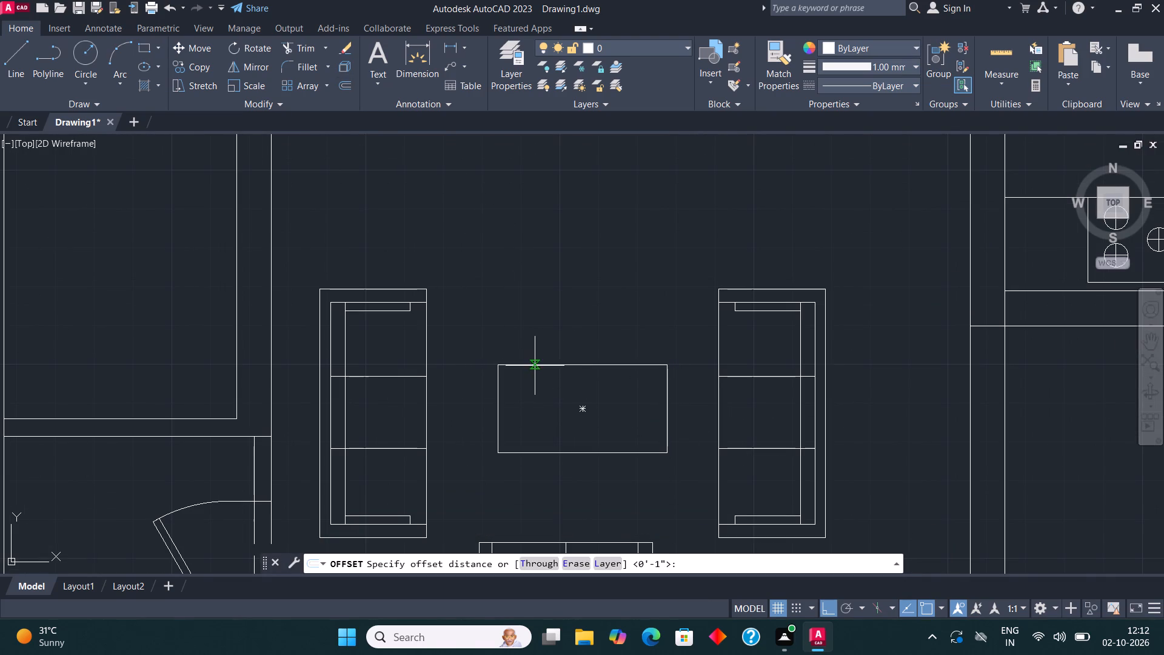
left_click(535, 364)
type("1\"")
key("Return")
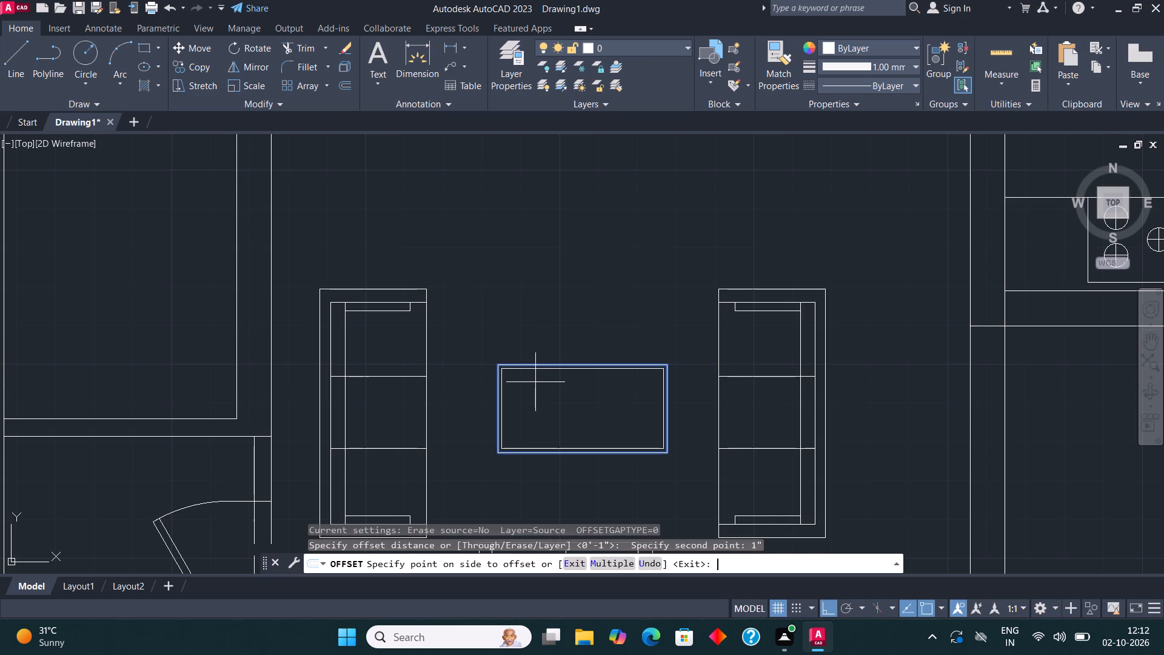
left_click(535, 382)
left_click(554, 407)
key("Escape")
Move both coffee table rectangles slightly left to centre them between the three-seat sofas.
left_click(589, 388)
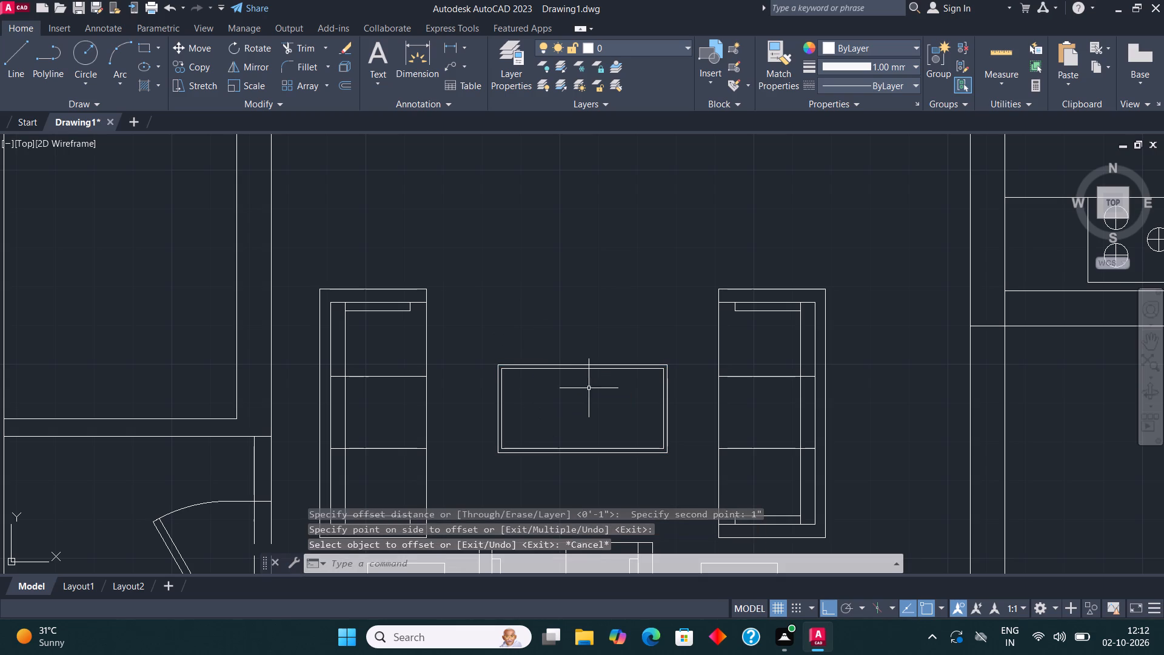
left_click(568, 343)
left_click(194, 45)
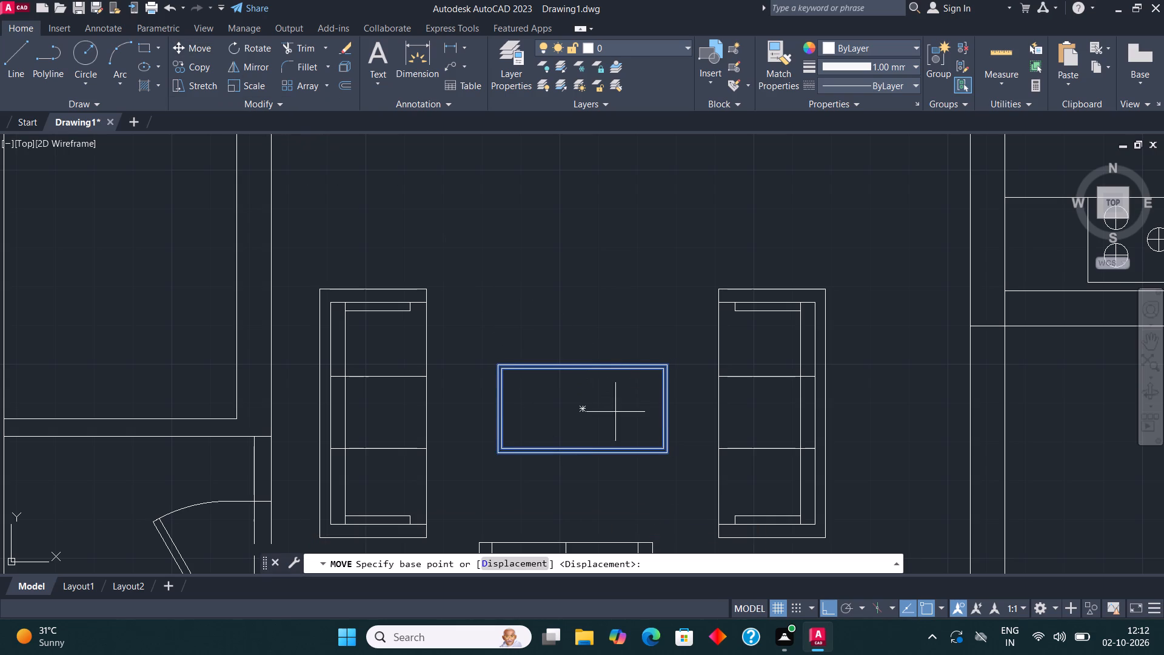
left_click(593, 409)
left_click(583, 413)
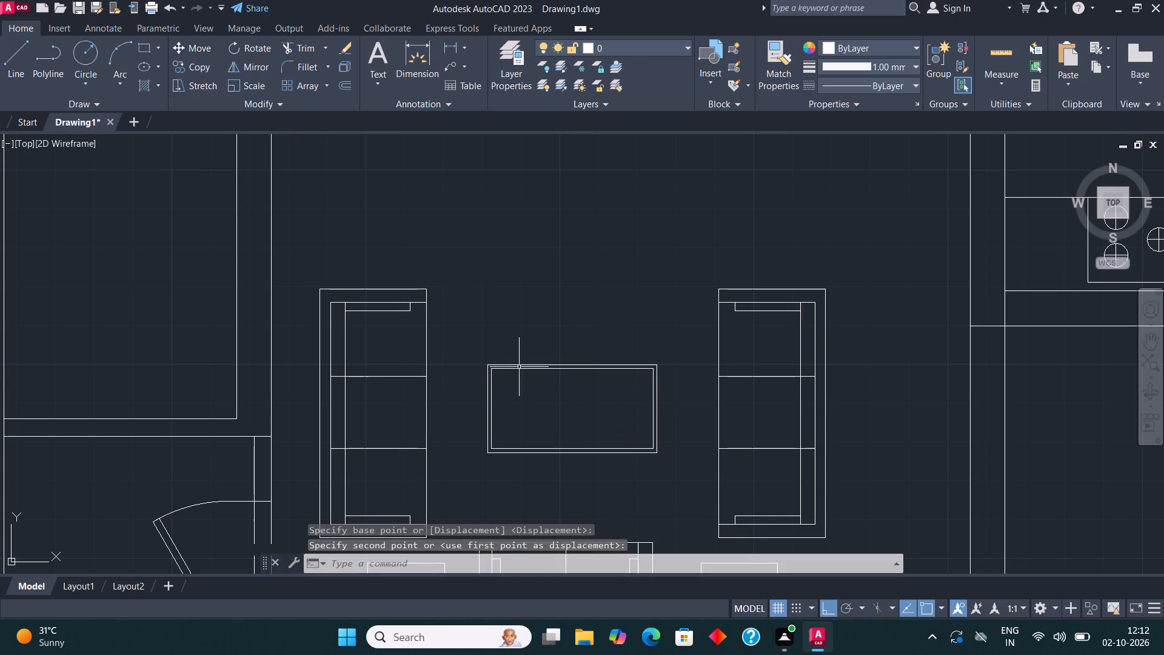
key("Escape")
scroll(501, 356, "down", 2)
scroll(516, 301, "down", 2)
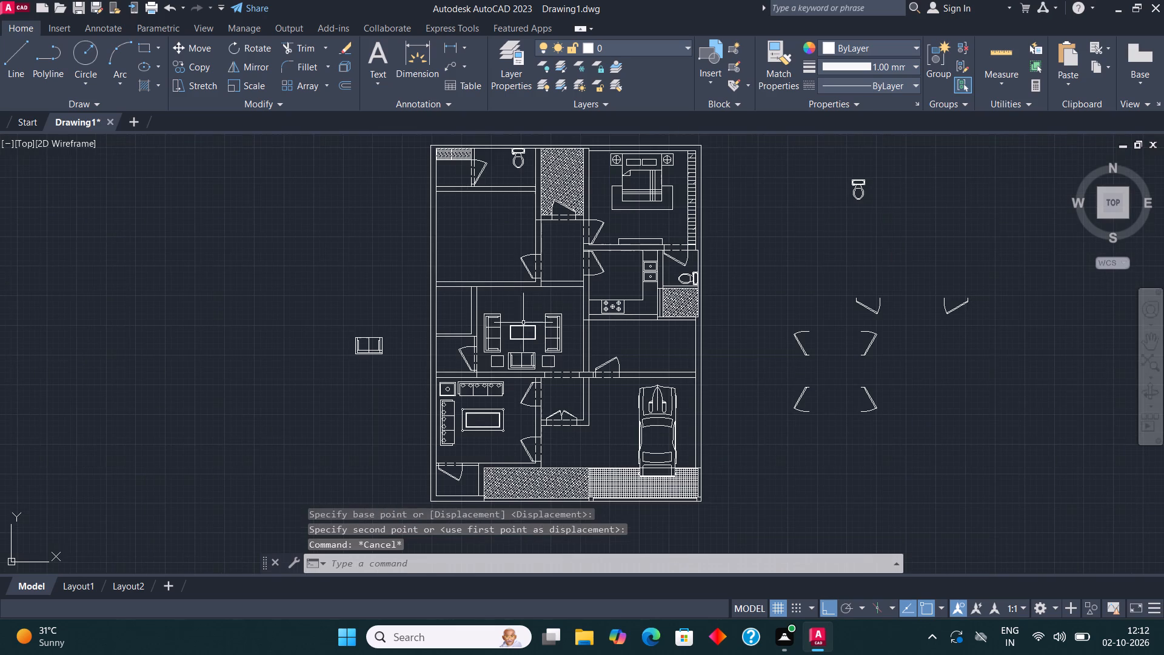
Draw a window in the wall above the small room beside the sofa area, as a wall-thick rectangle with a lengthwise centre line.
middle_click_drag(600, 342, 604, 418)
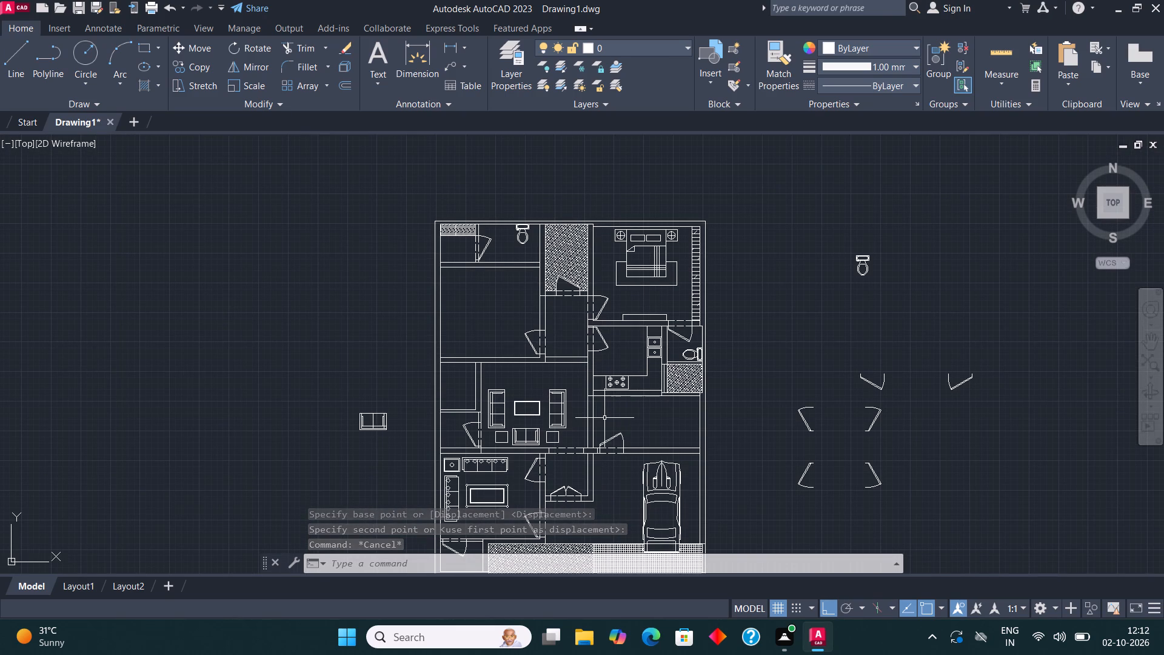
middle_click_drag(488, 381, 516, 398)
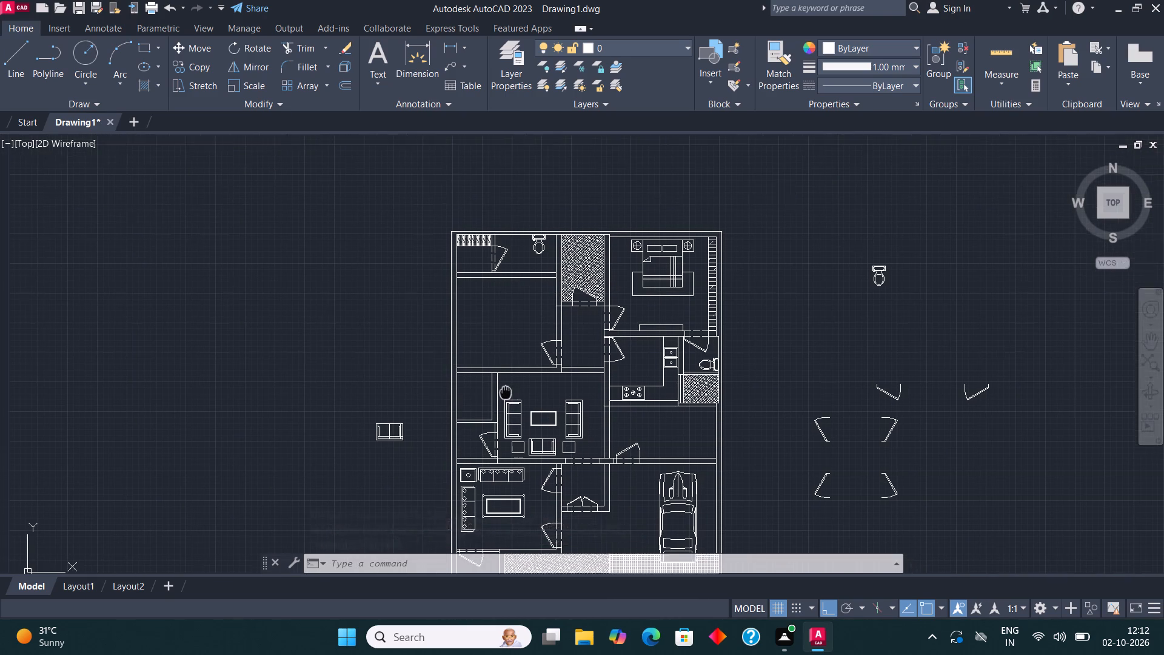
middle_click_drag(516, 398, 541, 422)
scroll(526, 407, "up", 3)
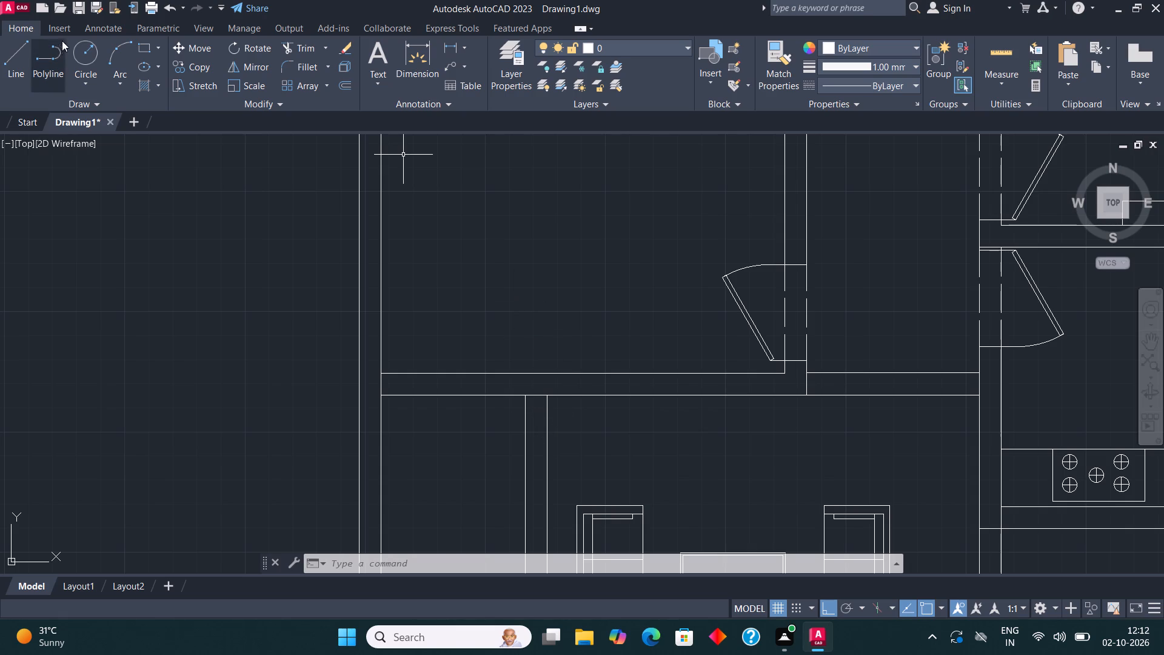
left_click(145, 44)
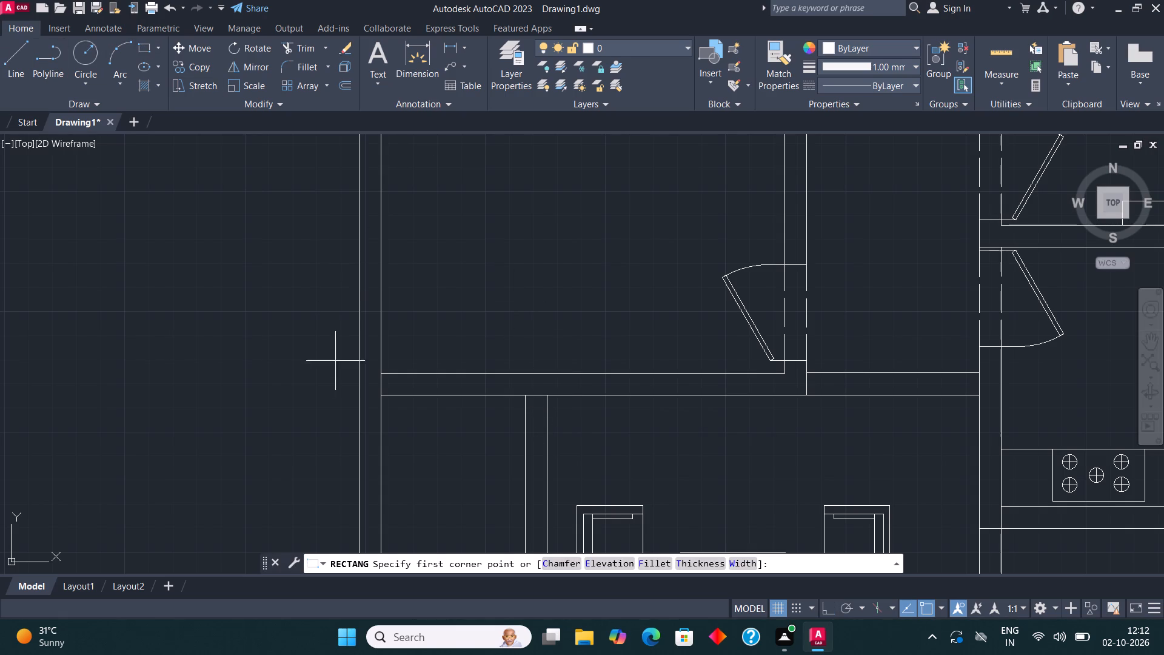
scroll(421, 411, "up", 1)
left_click(374, 385)
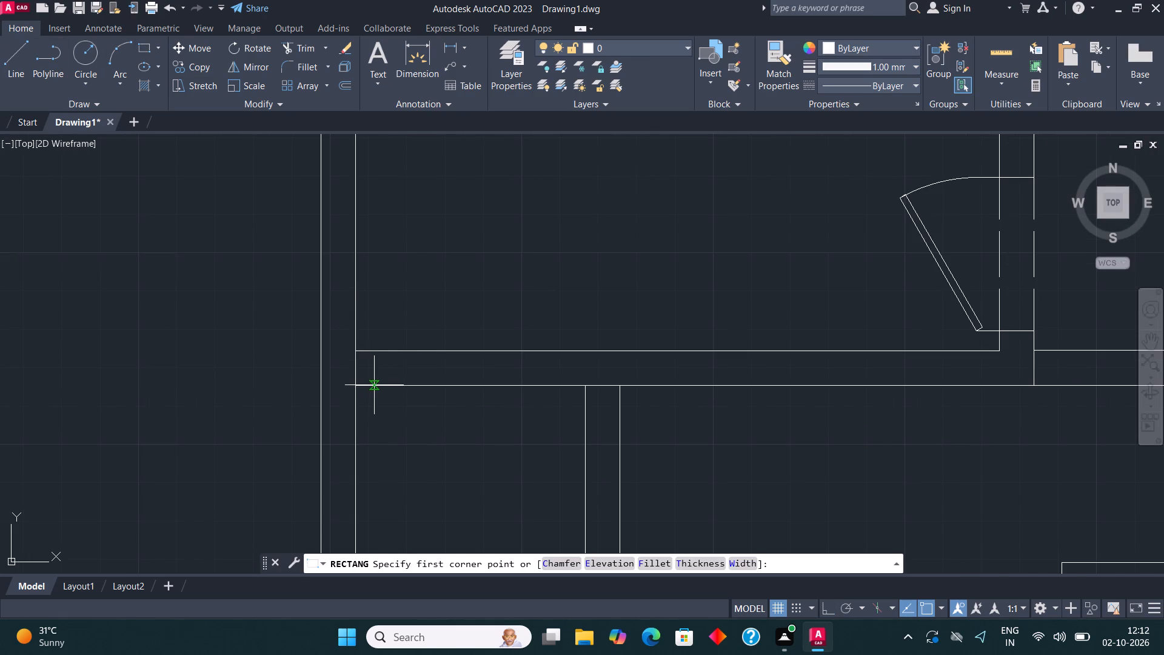
left_click(575, 352)
left_click(9, 45)
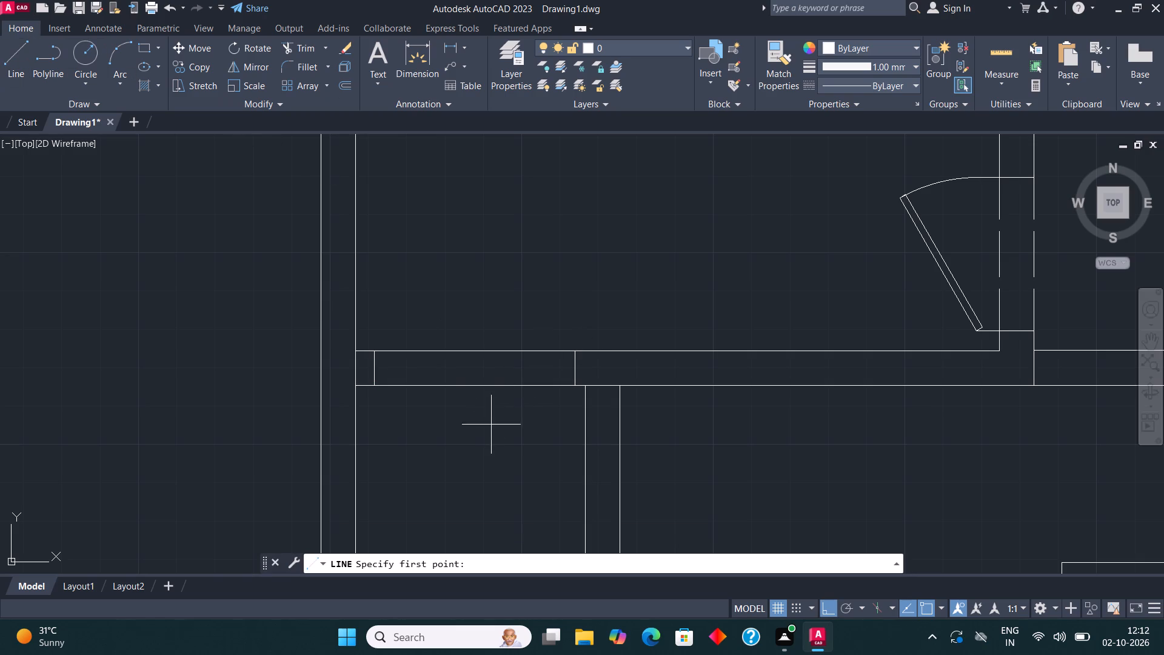
left_click(374, 369)
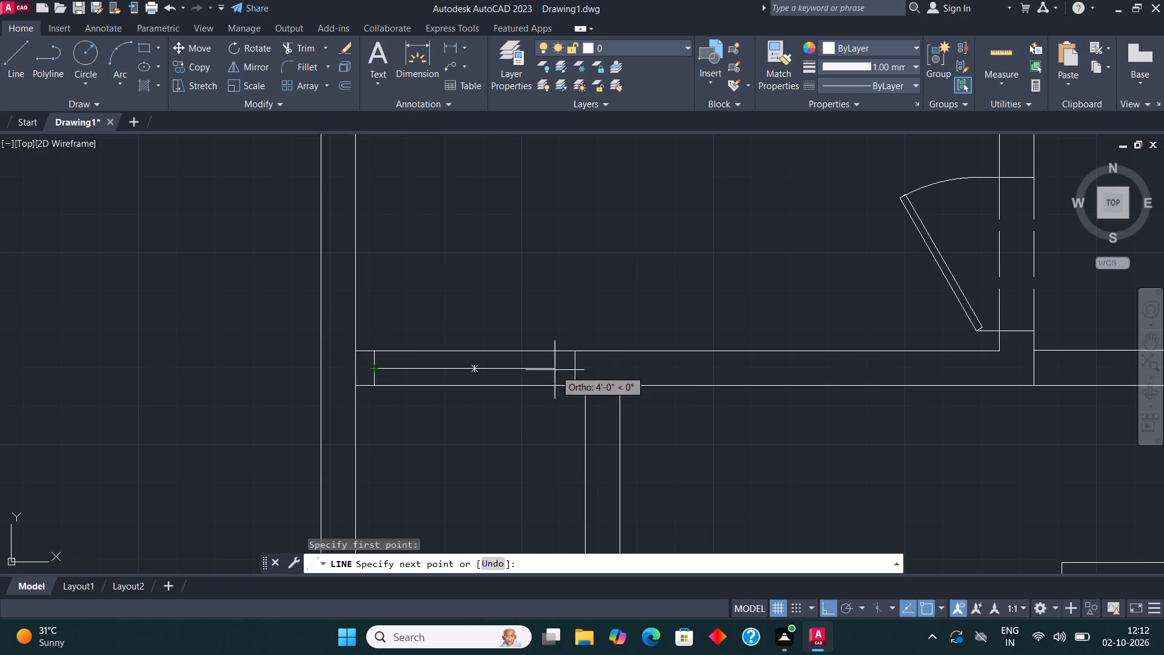
left_click(573, 371)
key("Escape")
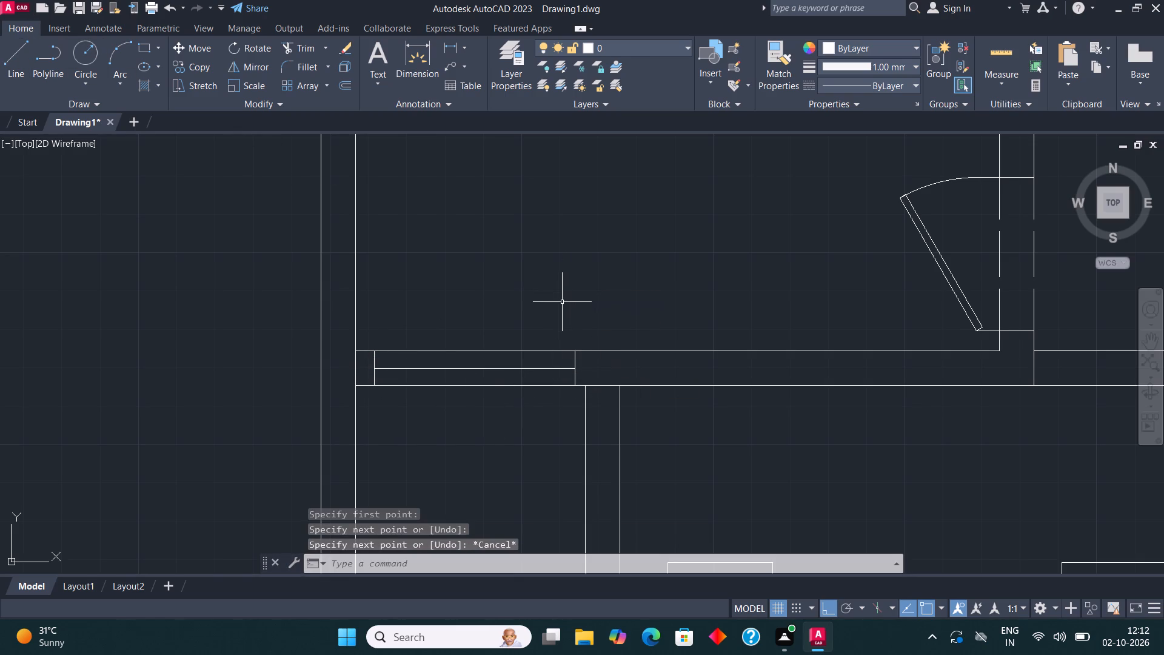
Draw a rectangle across the thickness of the small room's bottom wall, near its middle, to mark an opening.
scroll(561, 320, "down", 2)
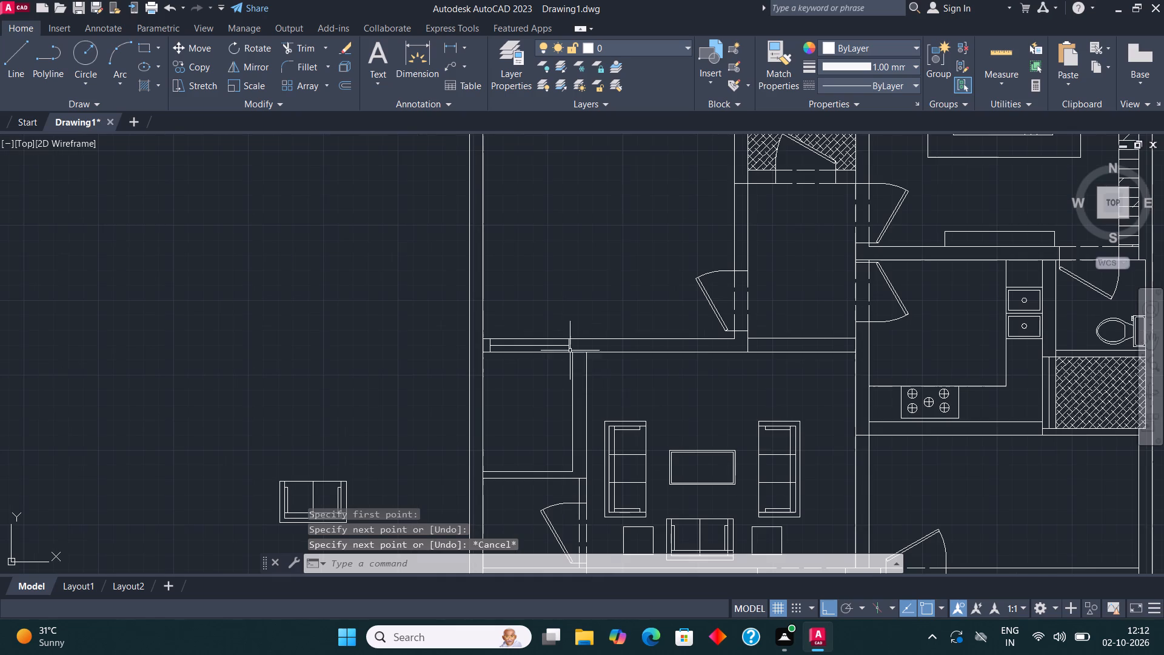
scroll(520, 506, "up", 2)
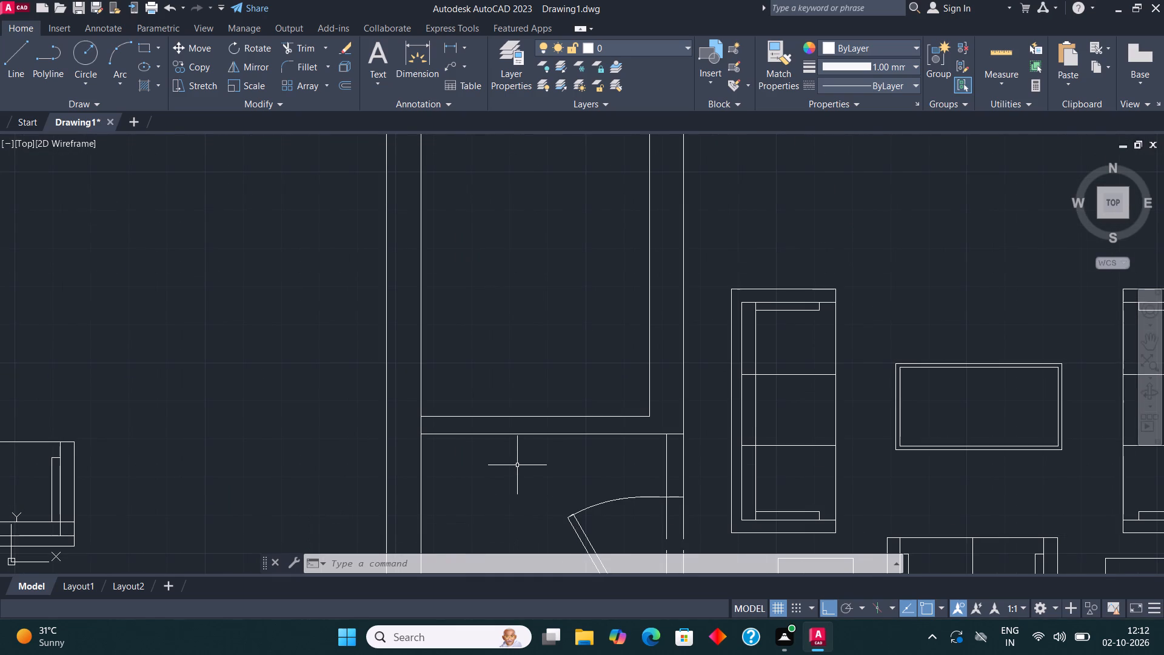
middle_click_drag(436, 437, 444, 485)
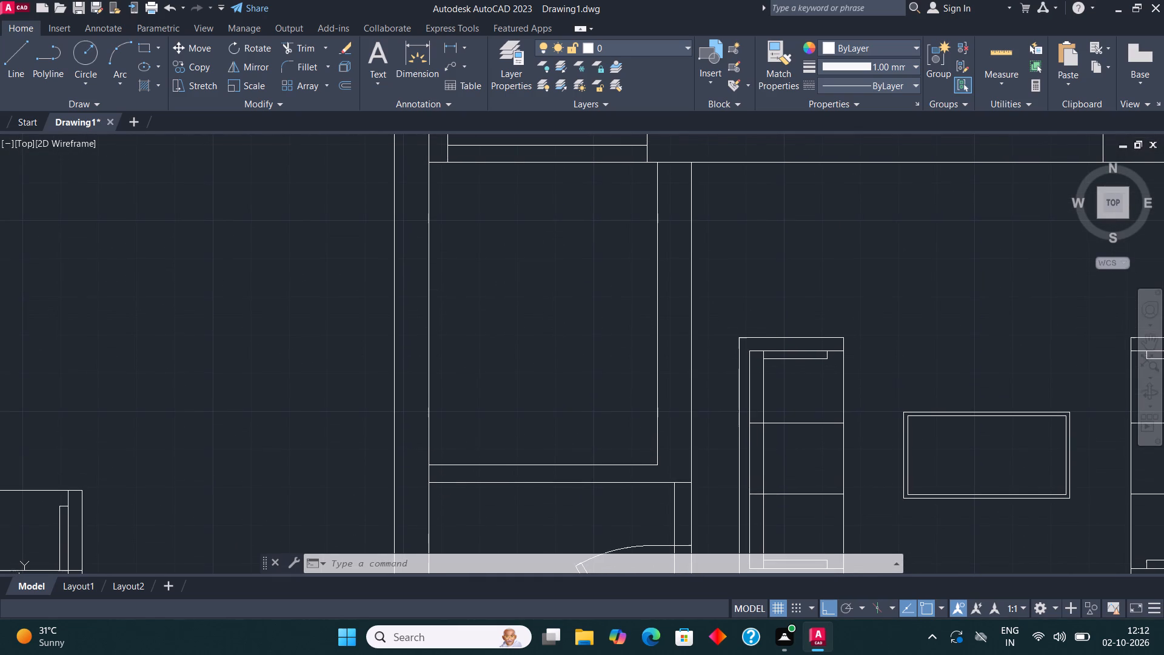
left_click(141, 48)
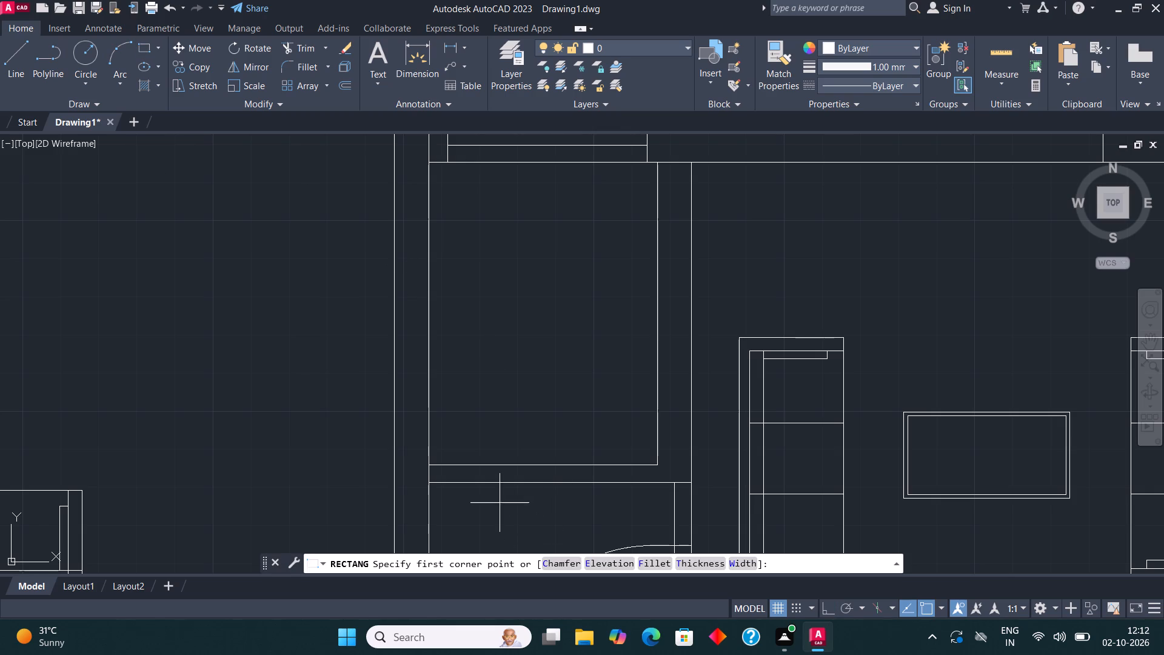
left_click(500, 483)
left_click(598, 464)
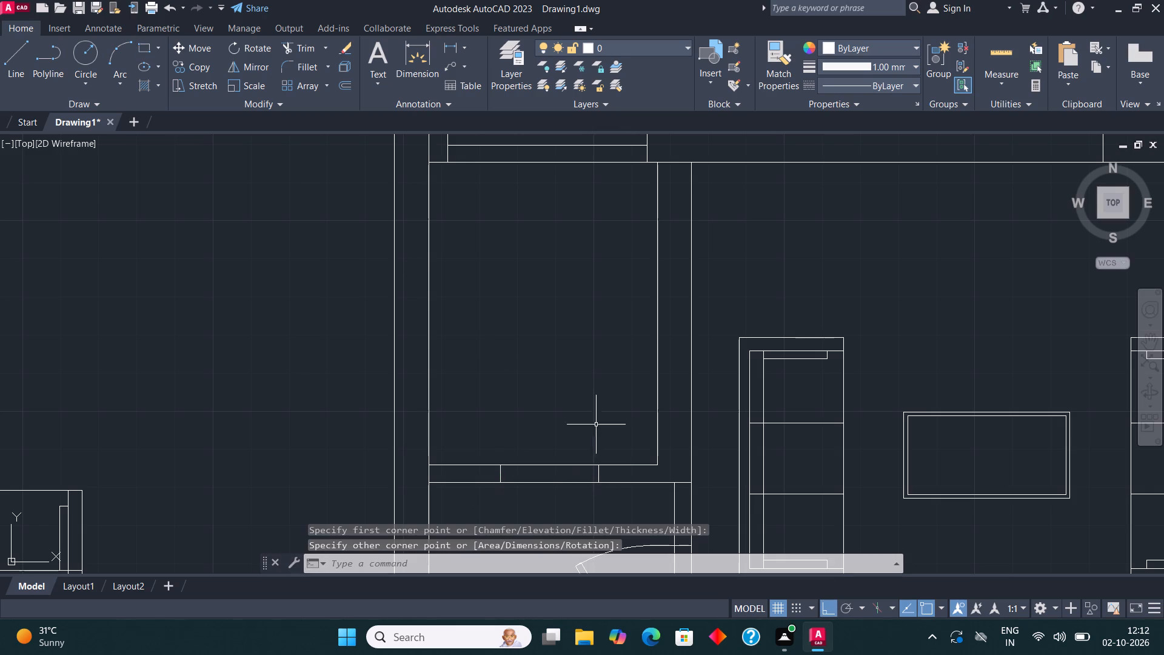
Hatch the small room beside the sofa area with the CROSS pattern.
key("h")
key("Return")
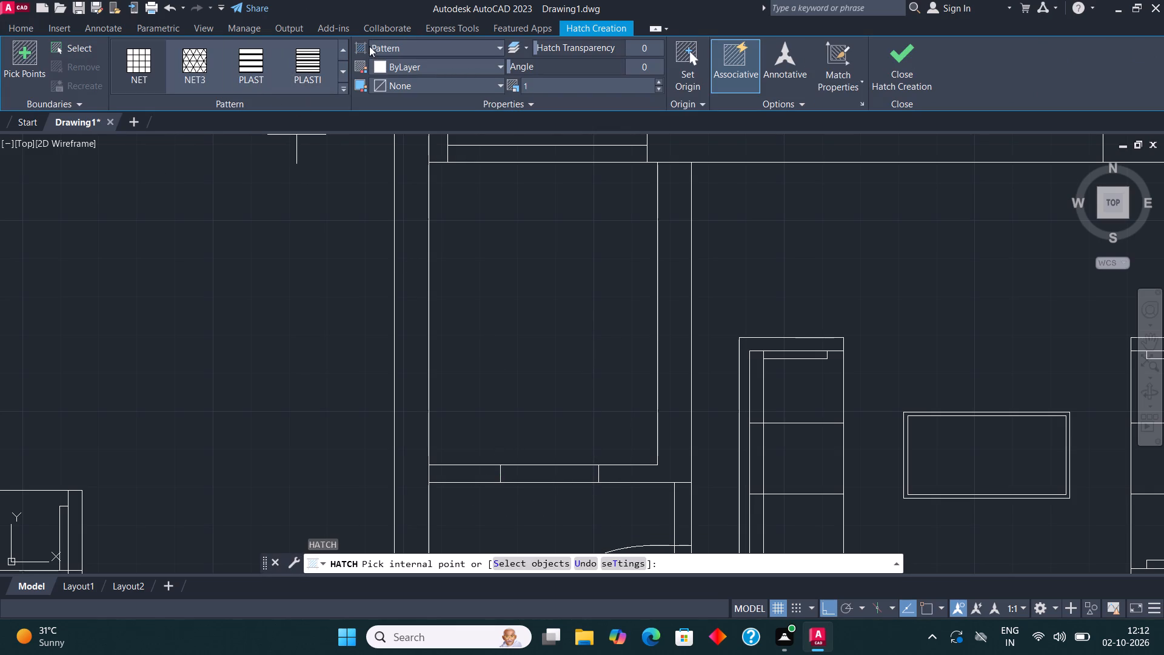
left_click(343, 45)
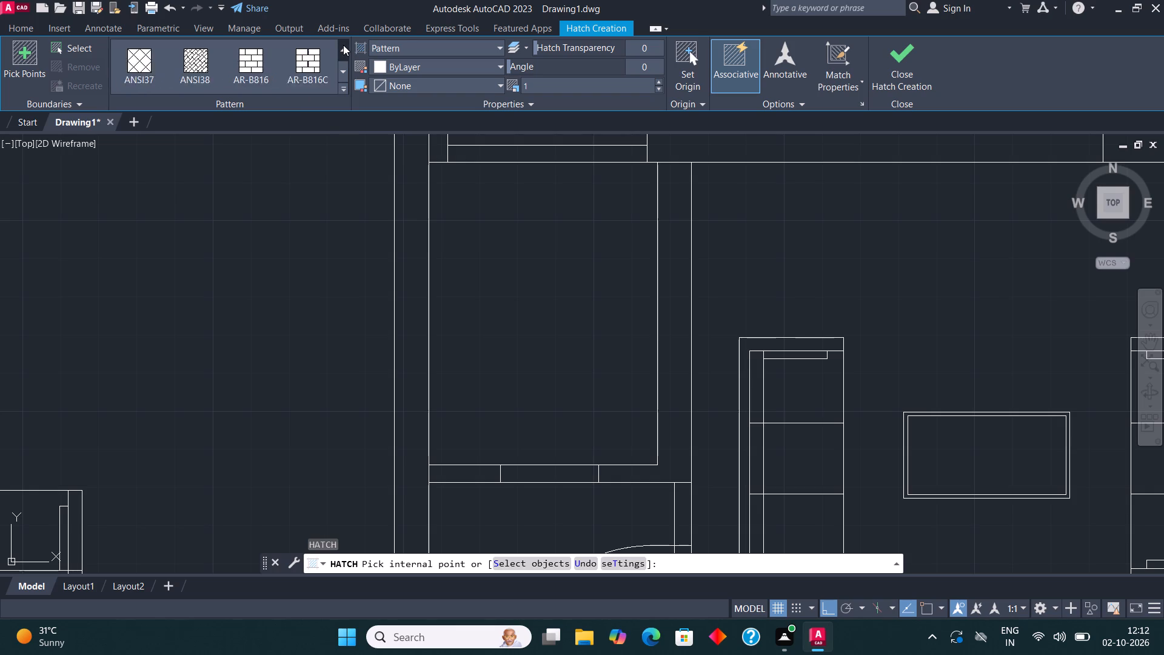
left_click(340, 70)
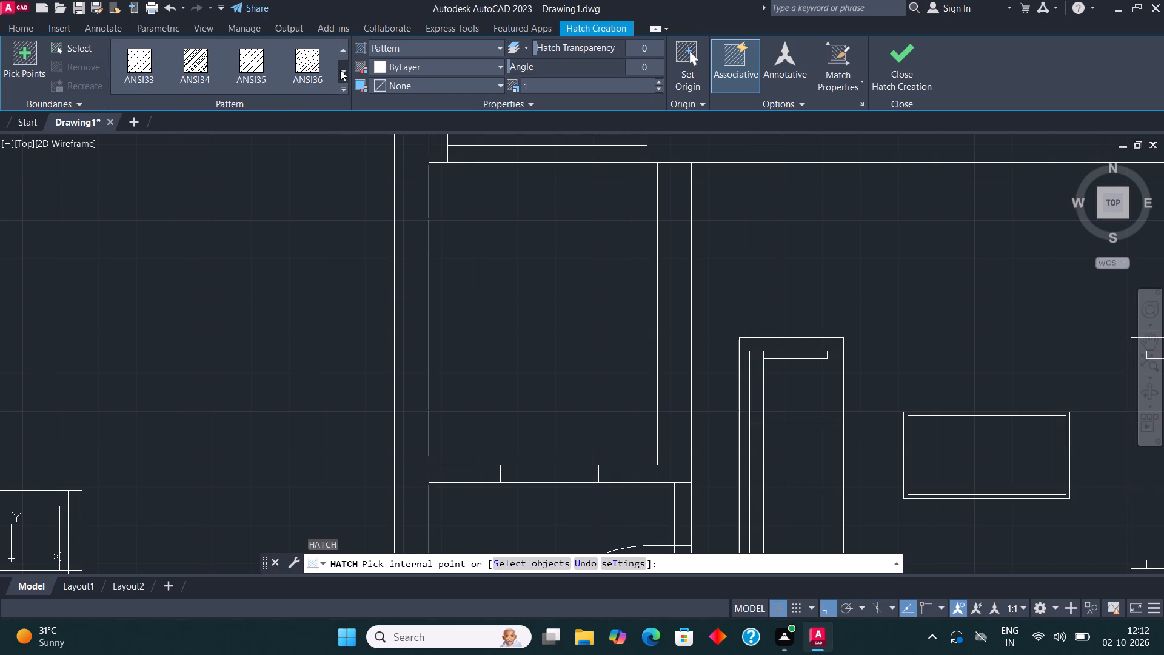
left_click(340, 70)
left_click(340, 70)
left_click(340, 70)
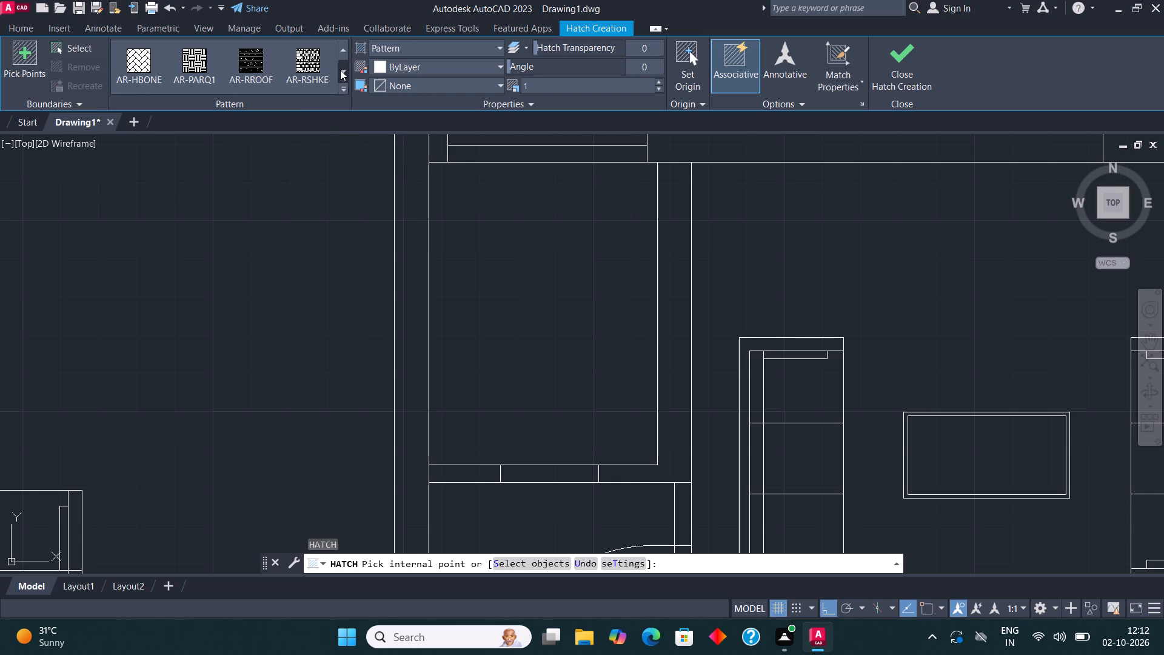
left_click(340, 70)
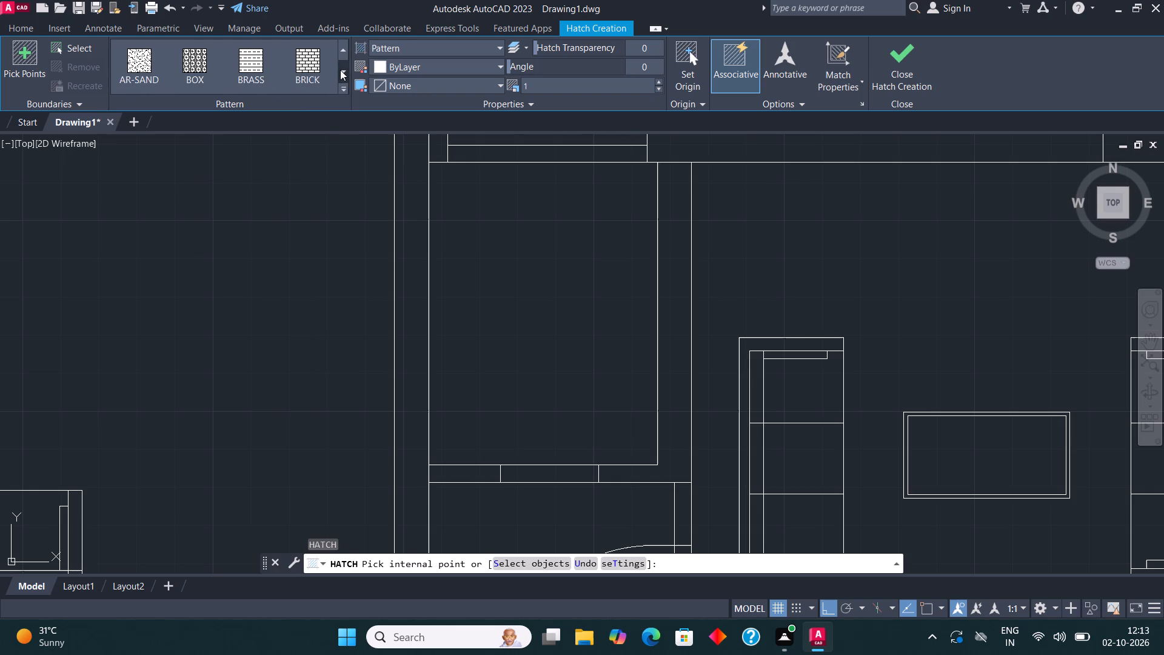
left_click(340, 70)
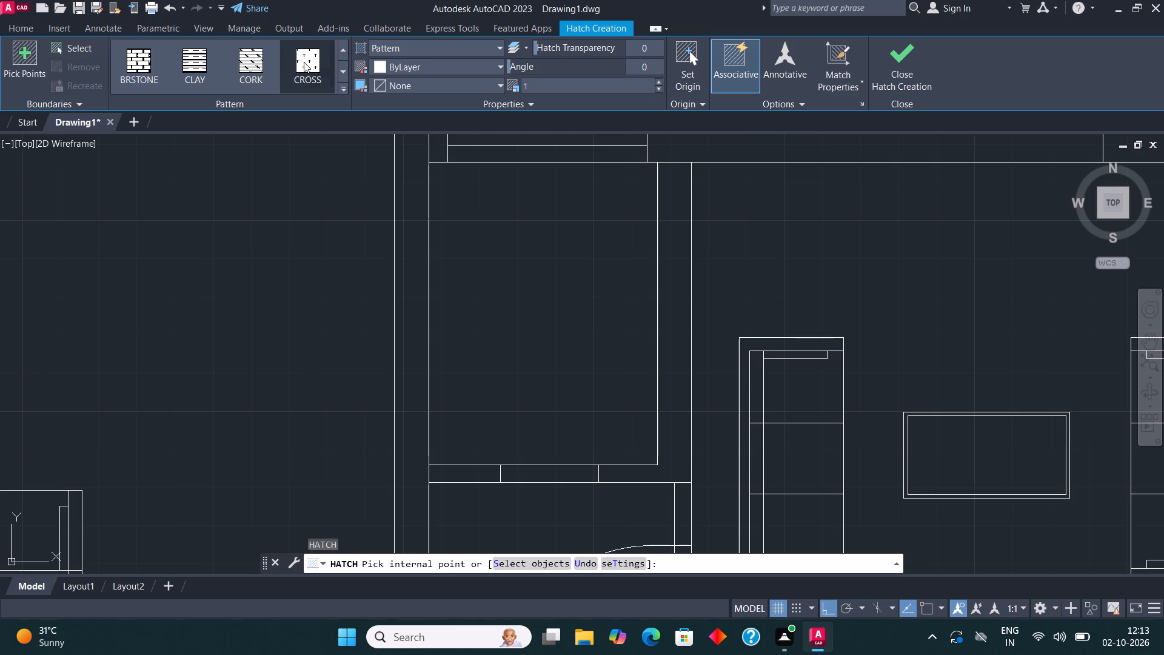
left_click(304, 62)
scroll(514, 310, "down", 2)
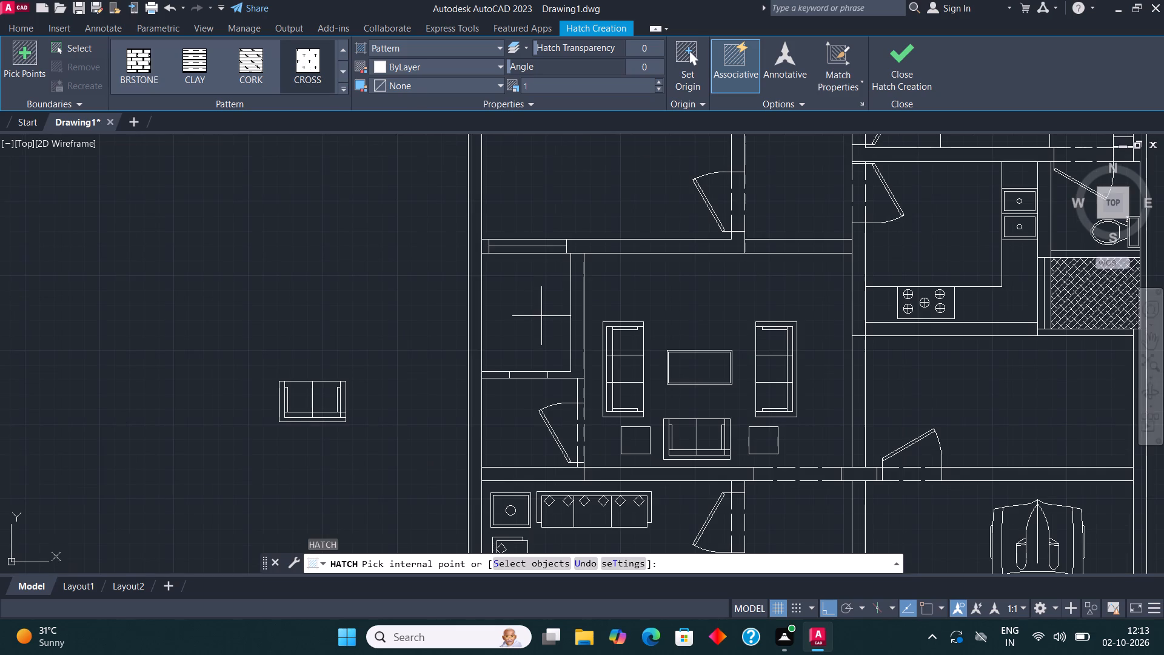
left_click(540, 314)
scroll(561, 245, "up", 1)
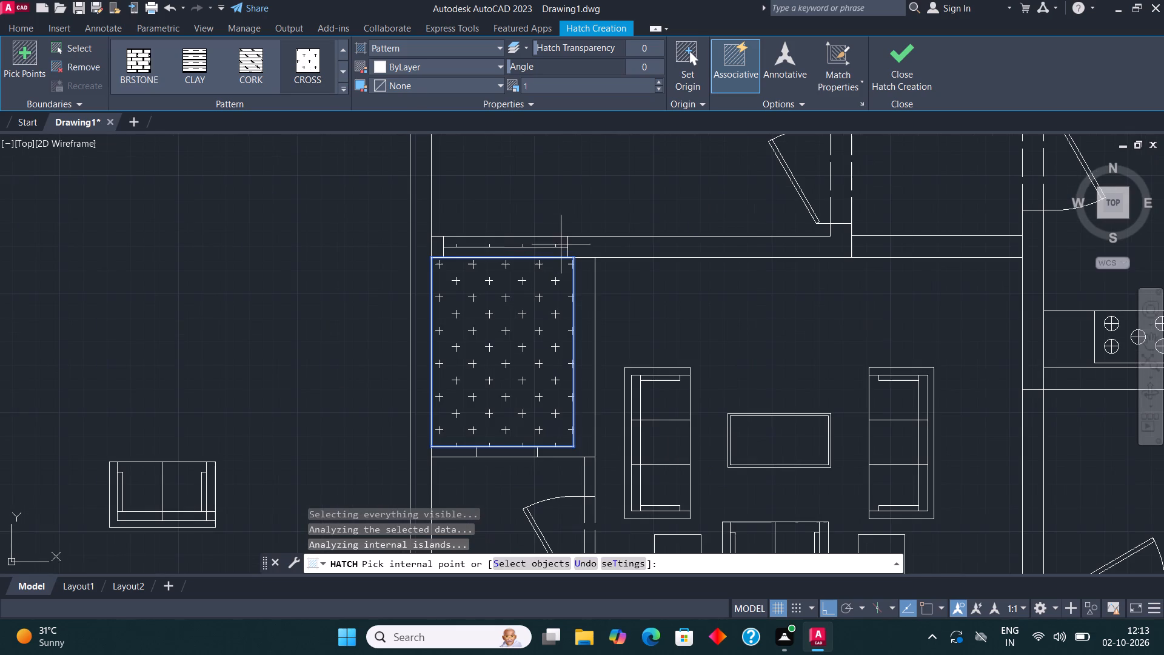
left_click(898, 66)
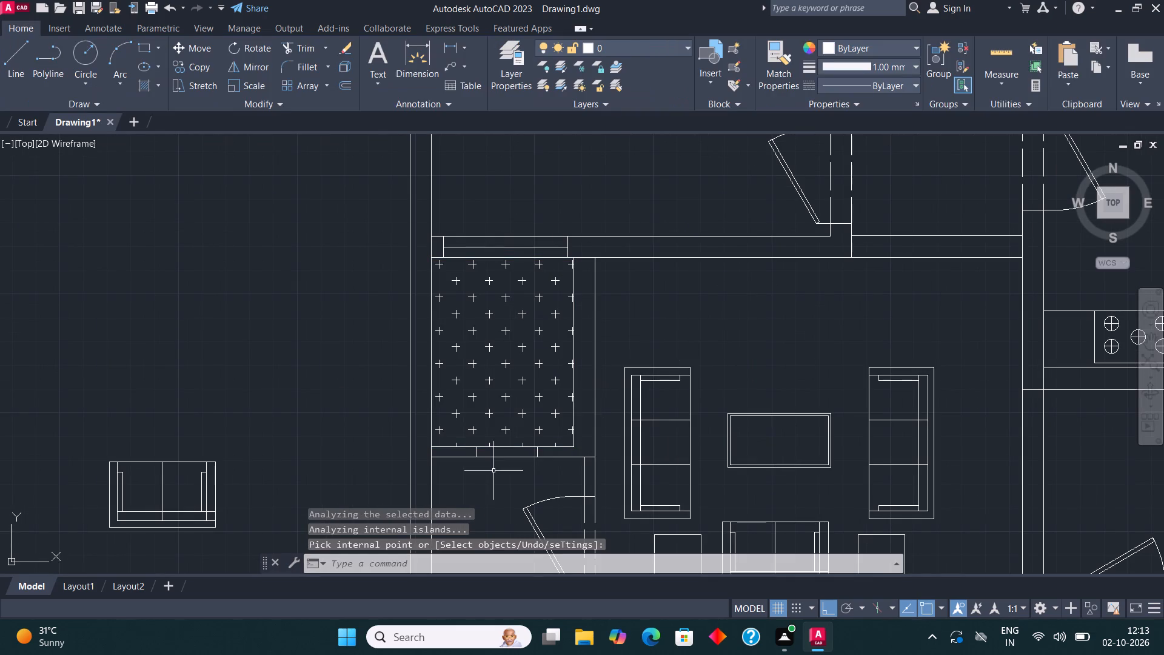
Trim away the wall lines across the marked opening in the hatched room's bottom wall.
scroll(492, 474, "up", 2)
left_click(295, 44)
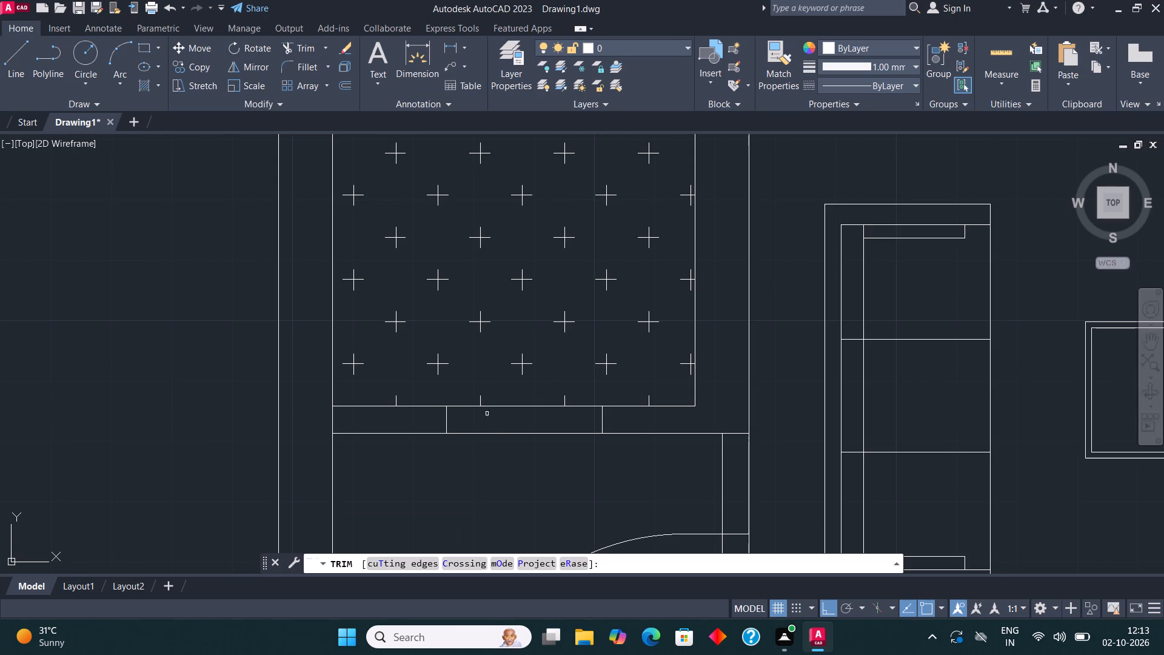
left_click(490, 435)
left_click(506, 405)
left_click(507, 401)
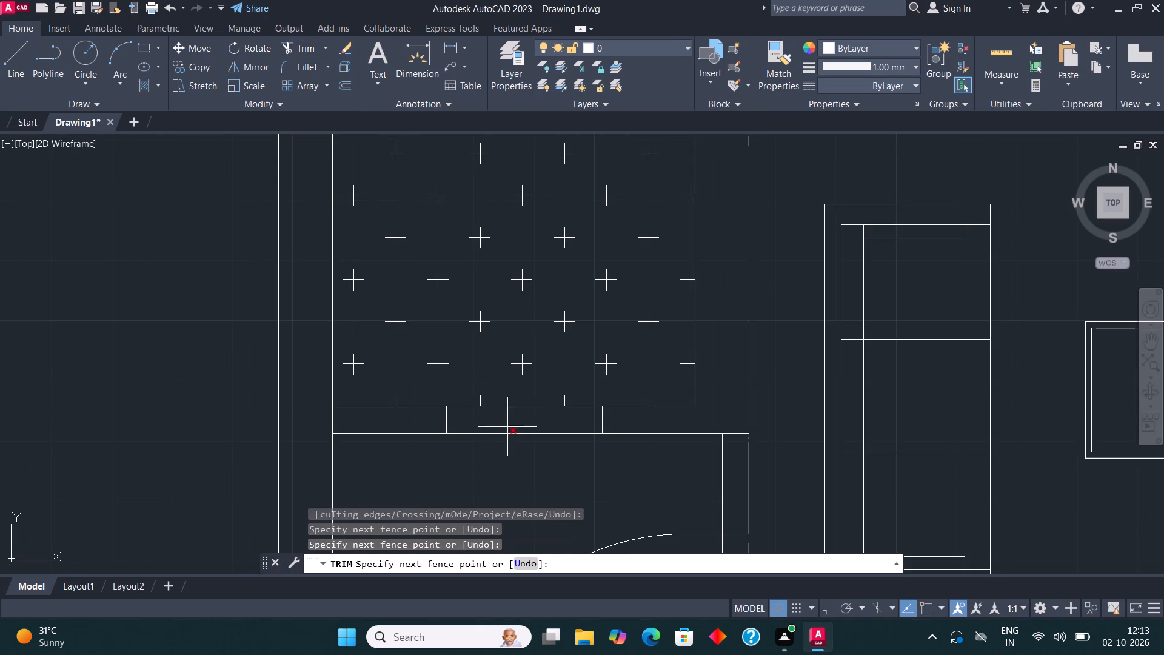
left_click(505, 443)
key("Escape")
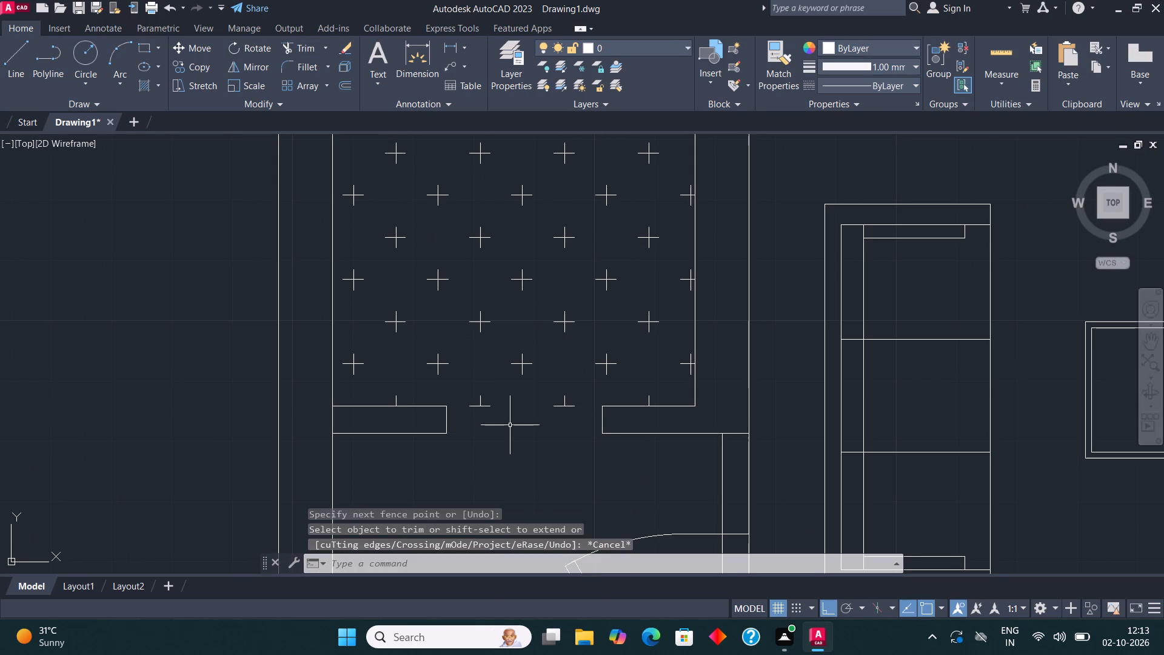
Make the dashed ACAD_ISO02W100 linetype current.
type("LIN")
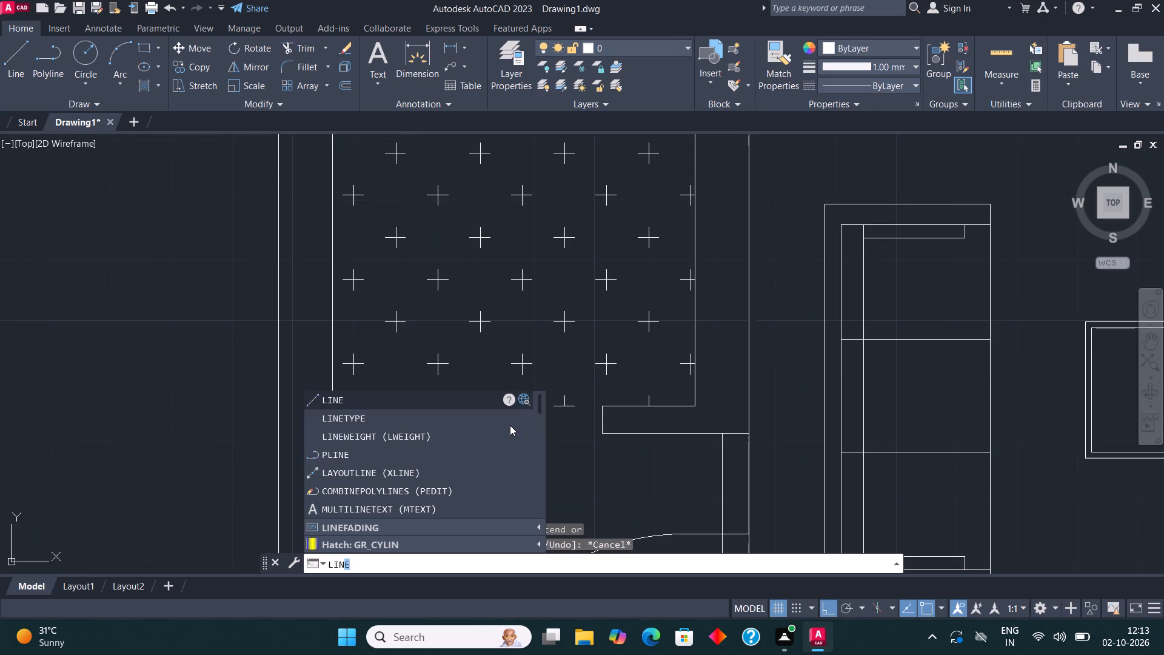
left_click(401, 415)
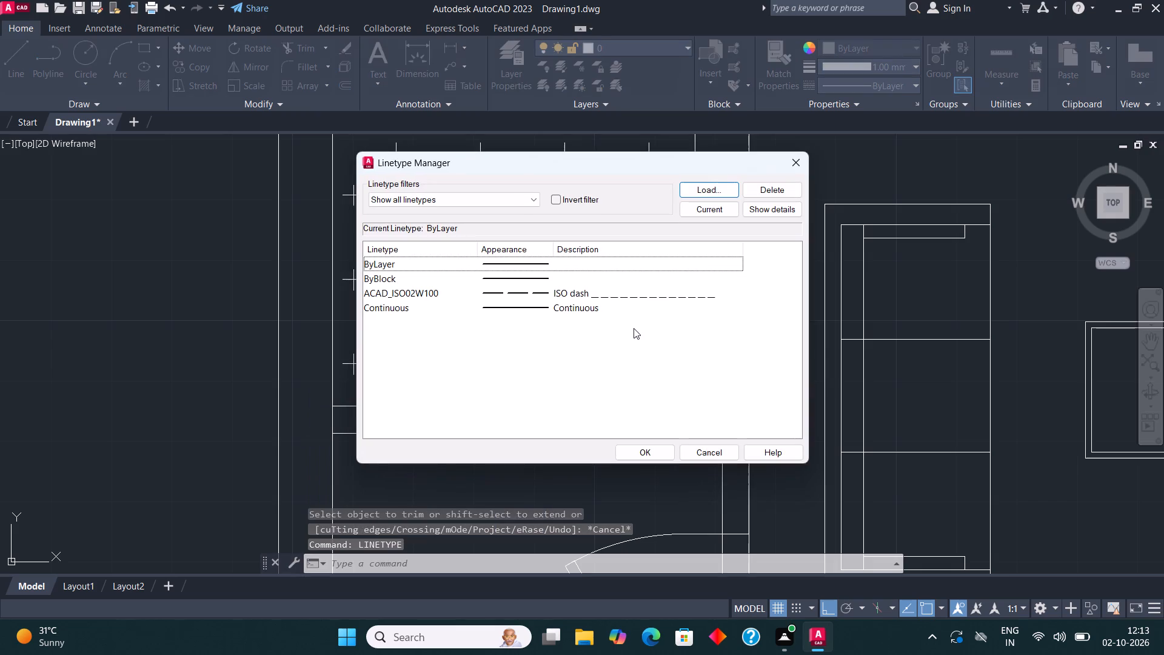
left_click(566, 291)
left_click(706, 208)
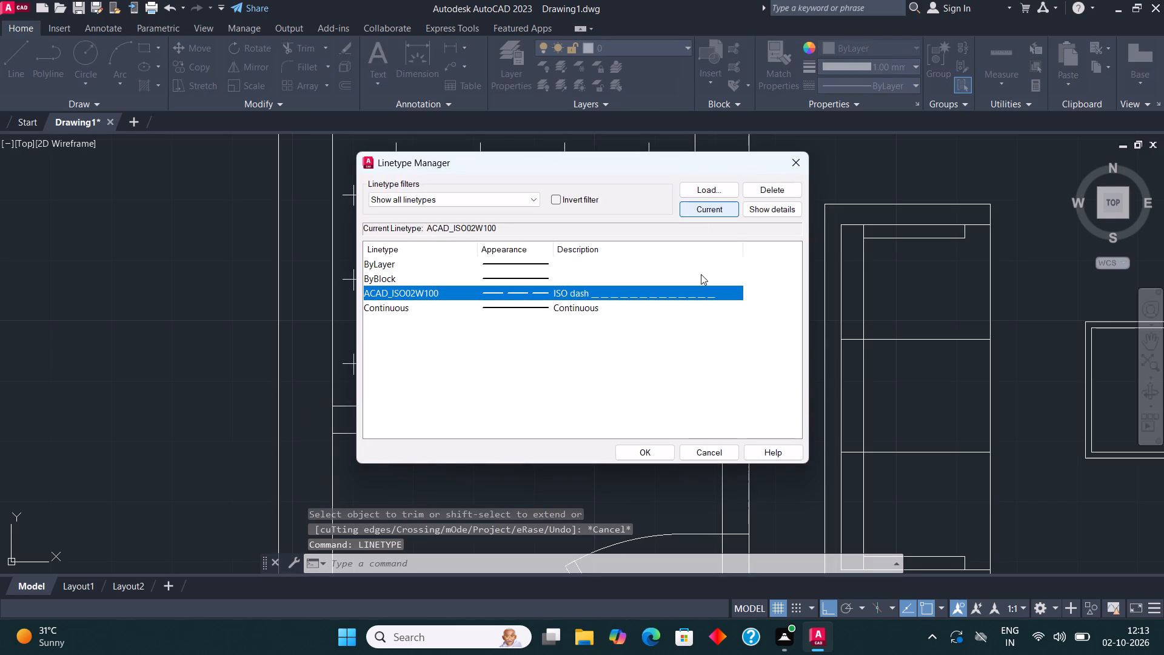
left_click(649, 443)
left_click(646, 454)
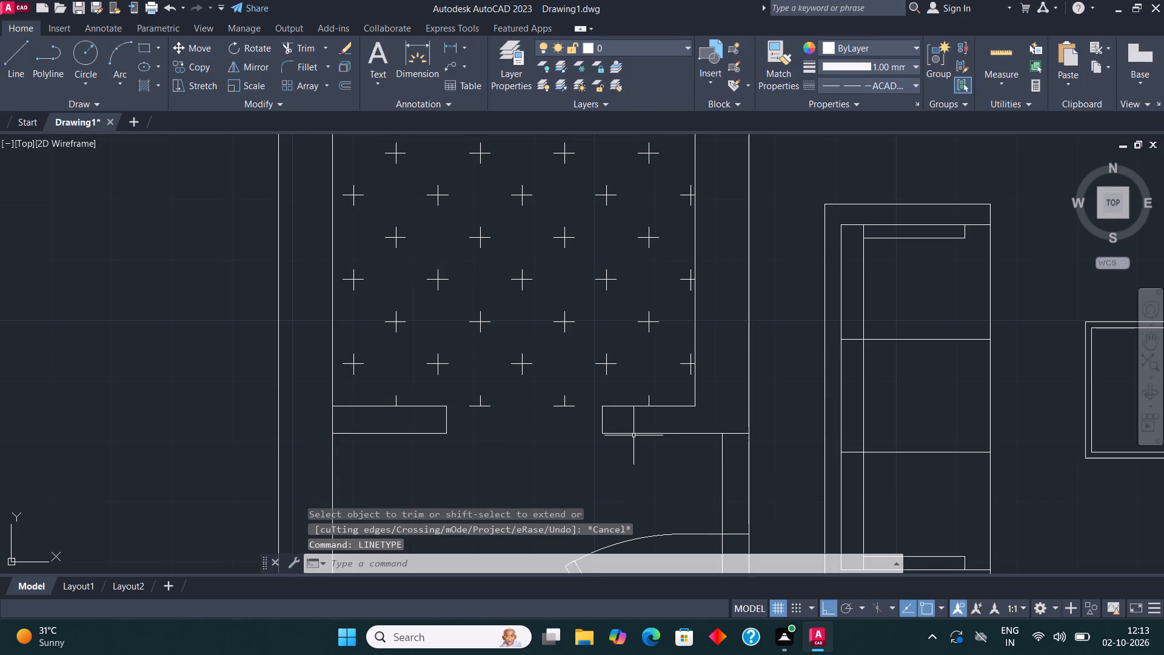
Draw a dashed rectangle filling the gap in the hatched room's bottom wall, from one wall end to the other.
left_click(145, 52)
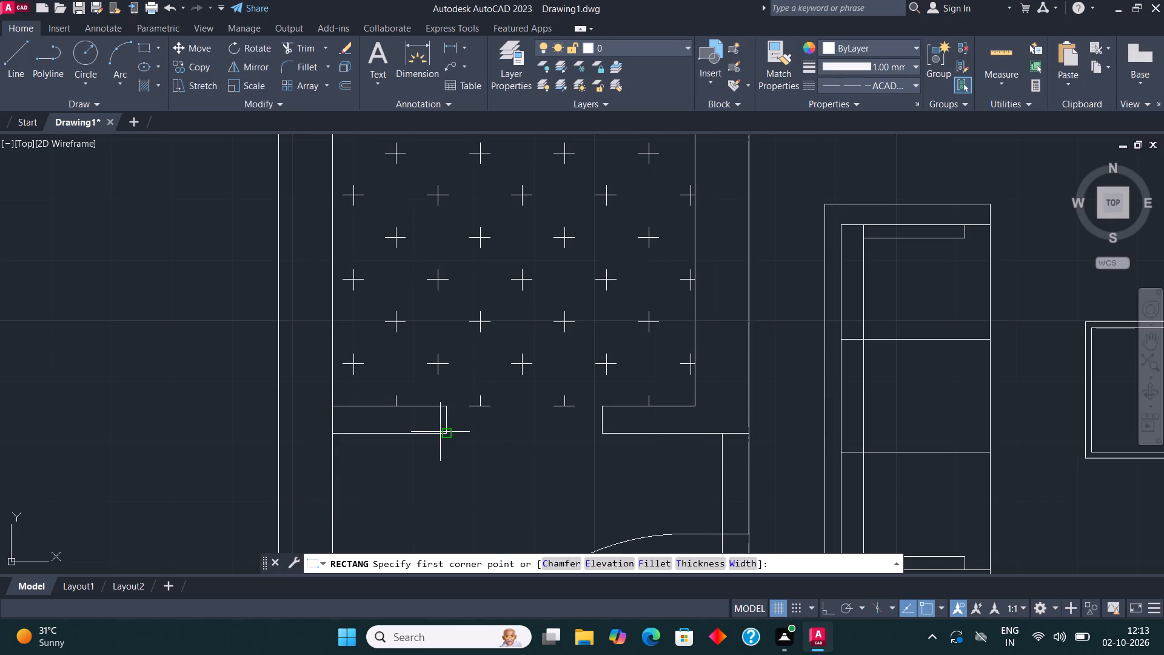
left_click(441, 432)
left_click(604, 406)
scroll(478, 348, "down", 3)
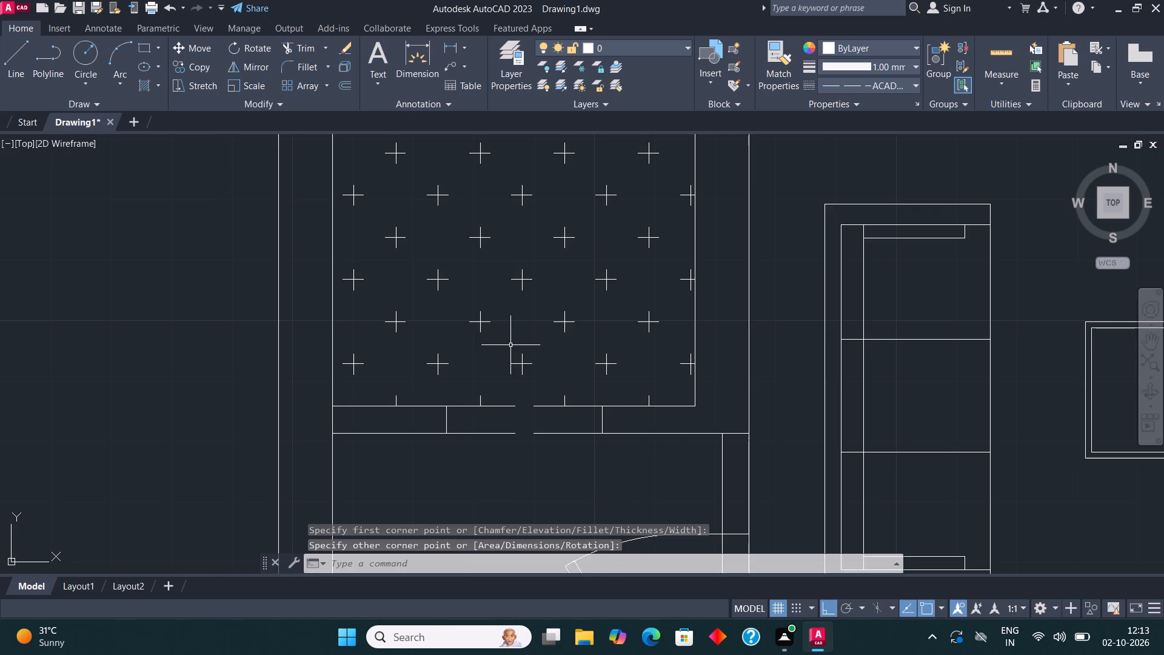
scroll(504, 368, "up", 2)
key("Escape")
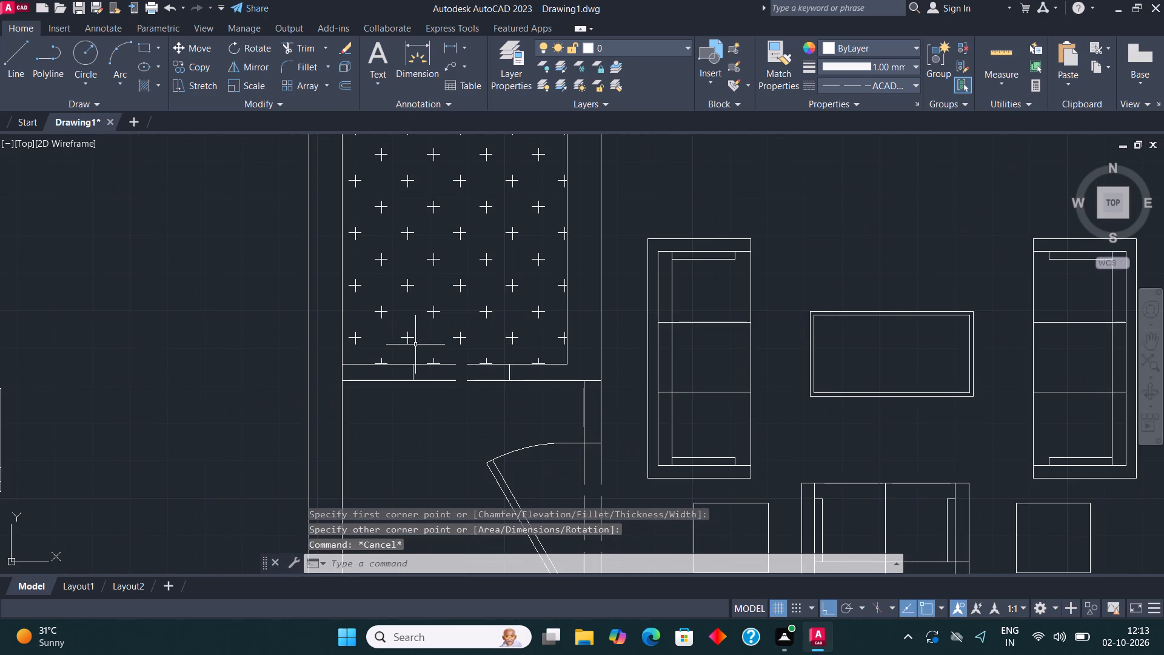
Draw a window rectangle across the thickness of the wall between the cross-hatched room and the sofa area, spanning most of the wall's length.
middle_click_drag(424, 344, 440, 398)
scroll(439, 307, "down", 2)
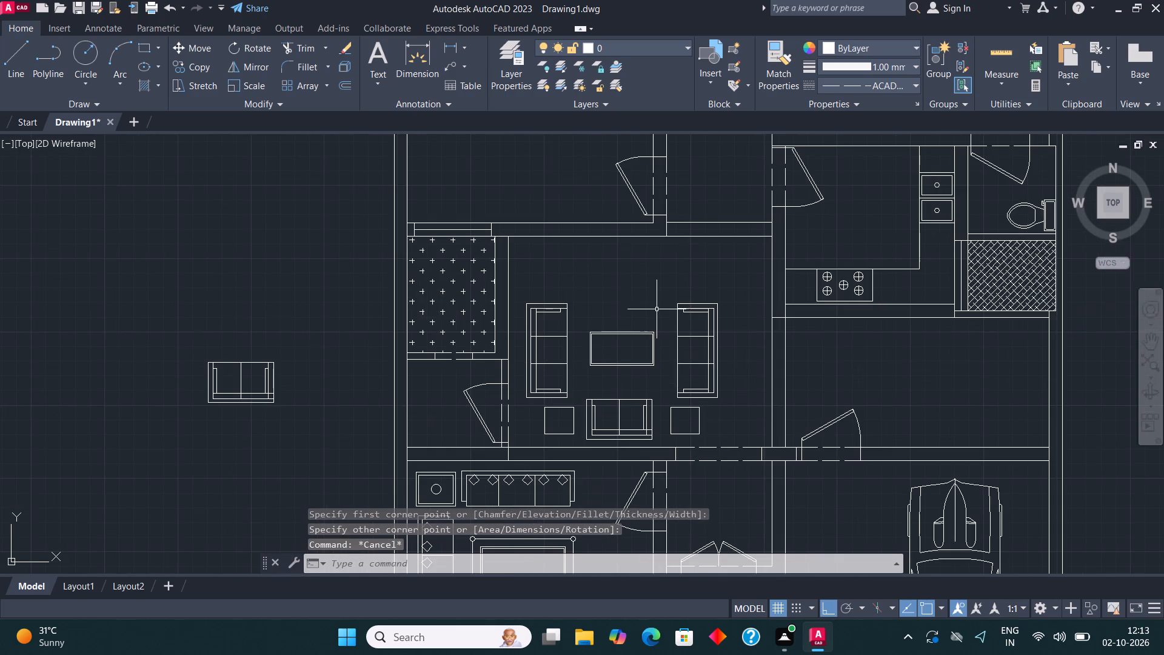
middle_click_drag(632, 336, 612, 363)
scroll(453, 366, "up", 1)
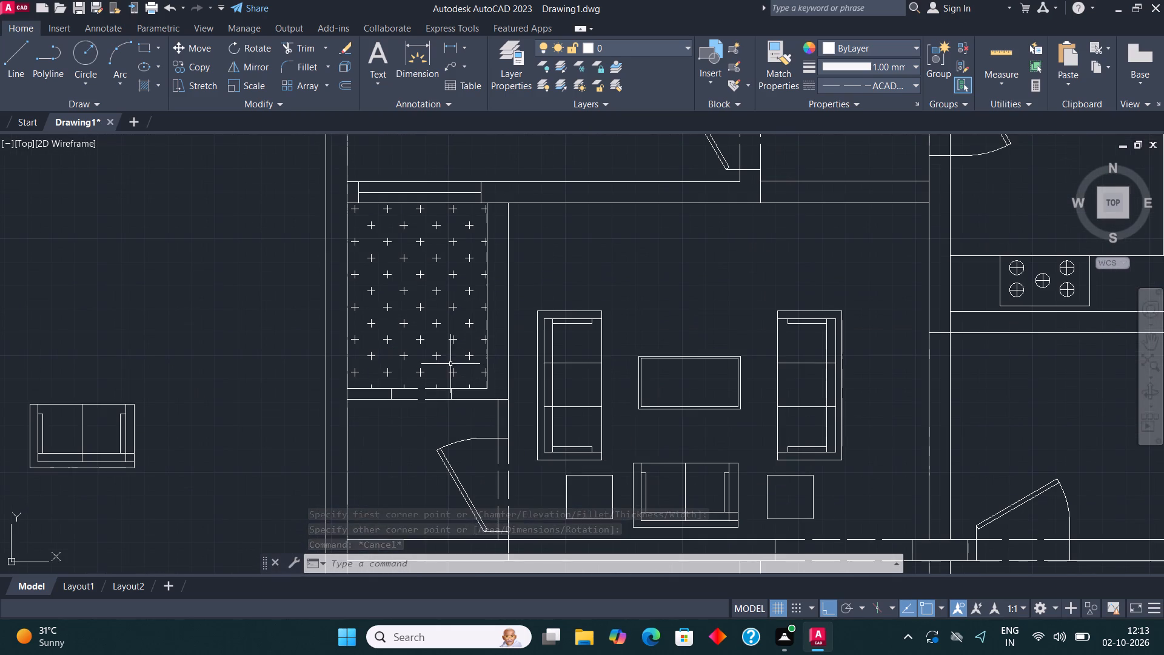
left_click(145, 46)
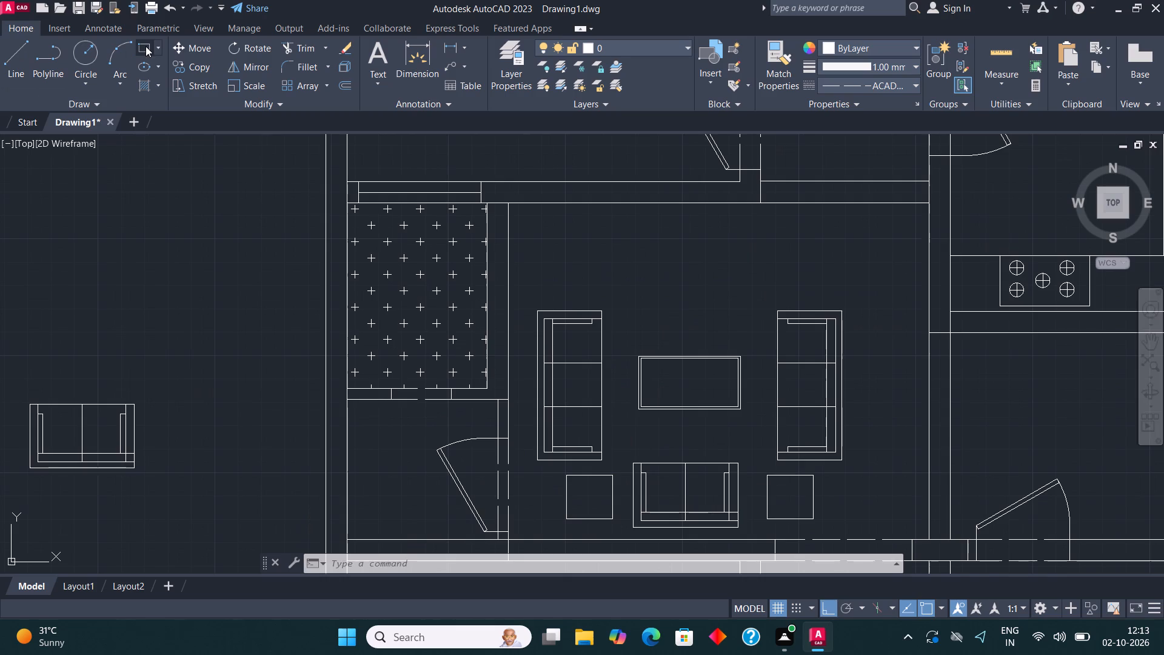
scroll(470, 363, "up", 1)
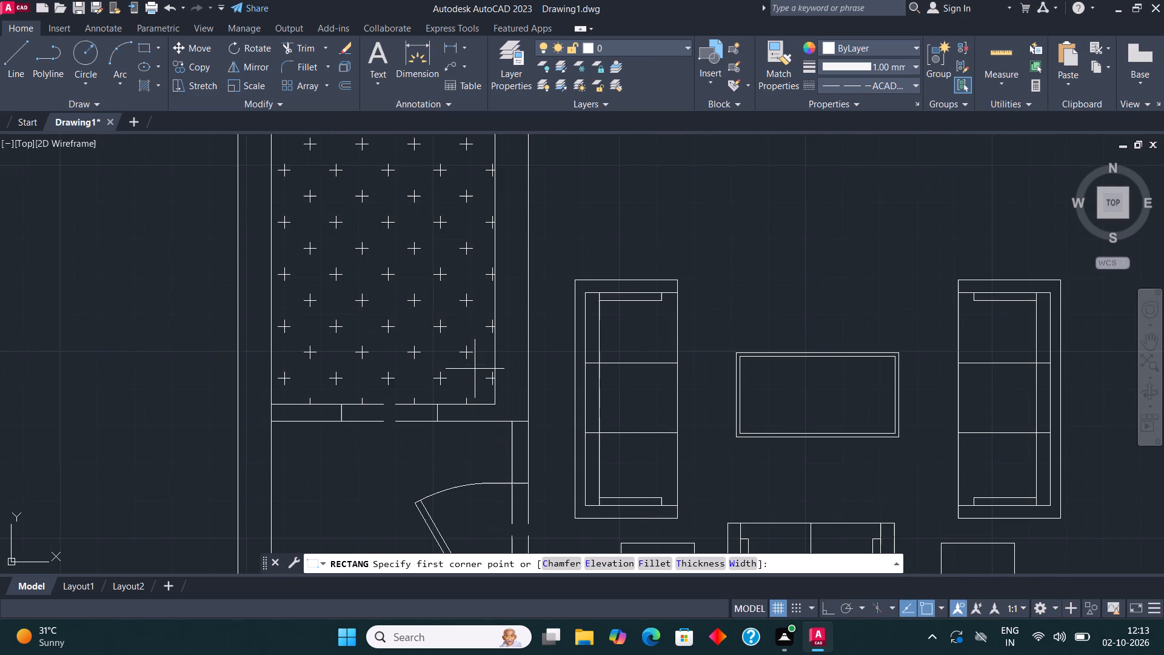
left_click(494, 389)
scroll(495, 387, "down", 2)
scroll(510, 307, "up", 1)
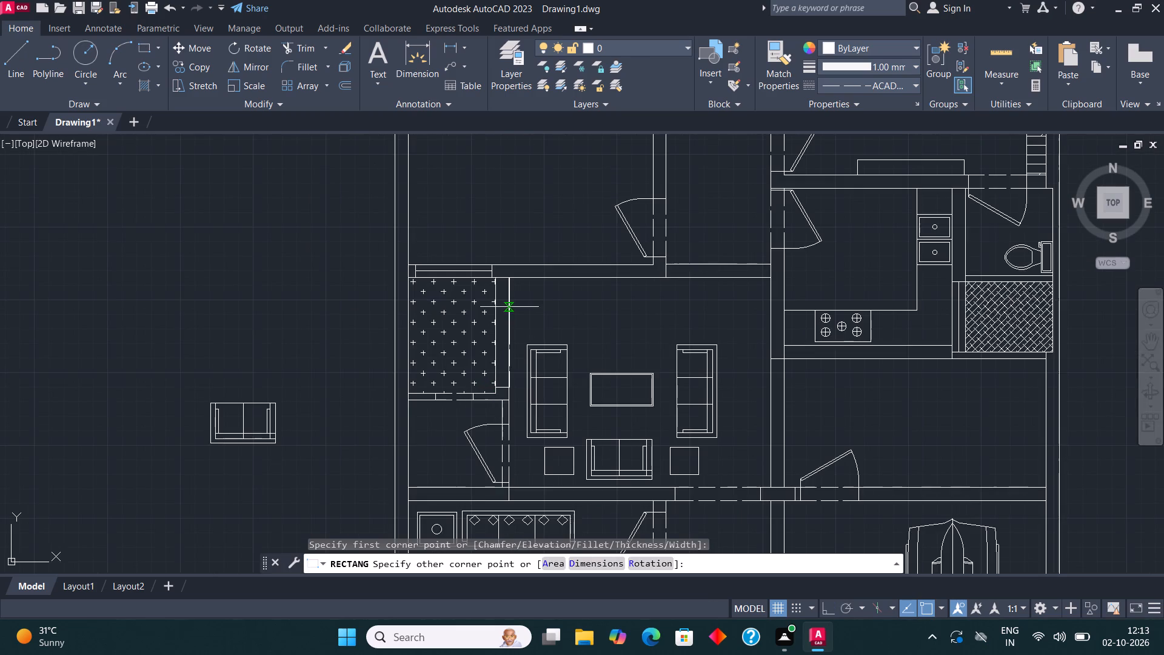
scroll(509, 307, "up", 1)
left_click(501, 257)
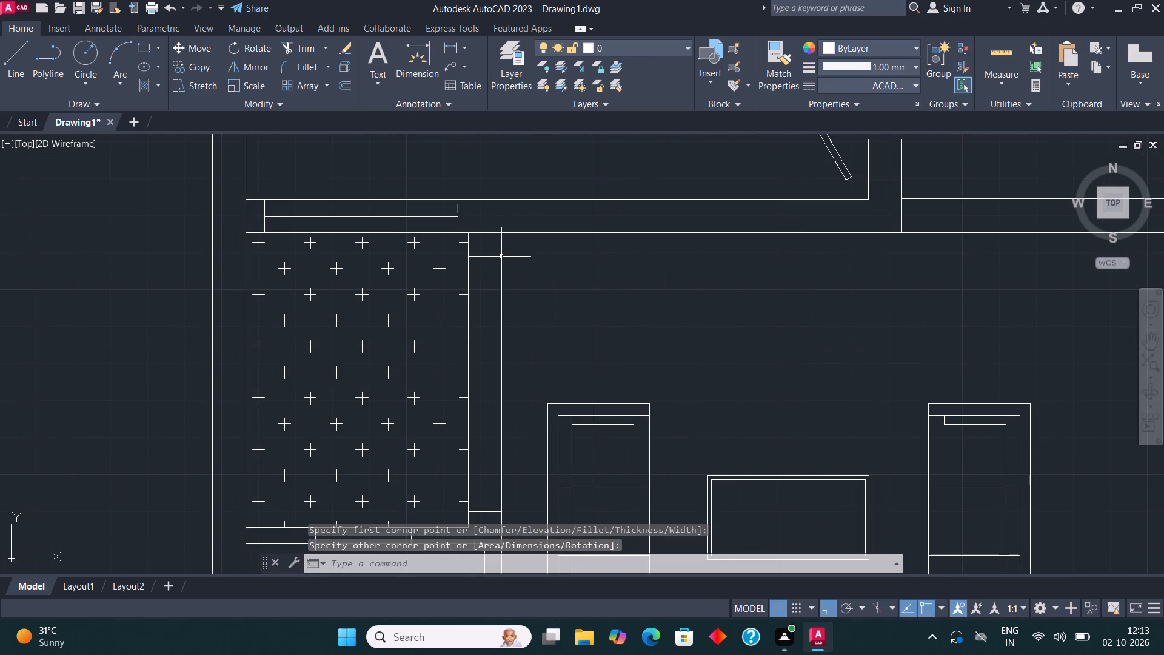
key("Escape")
scroll(496, 274, "down", 1)
Make the ByLayer linetype current.
key("i")
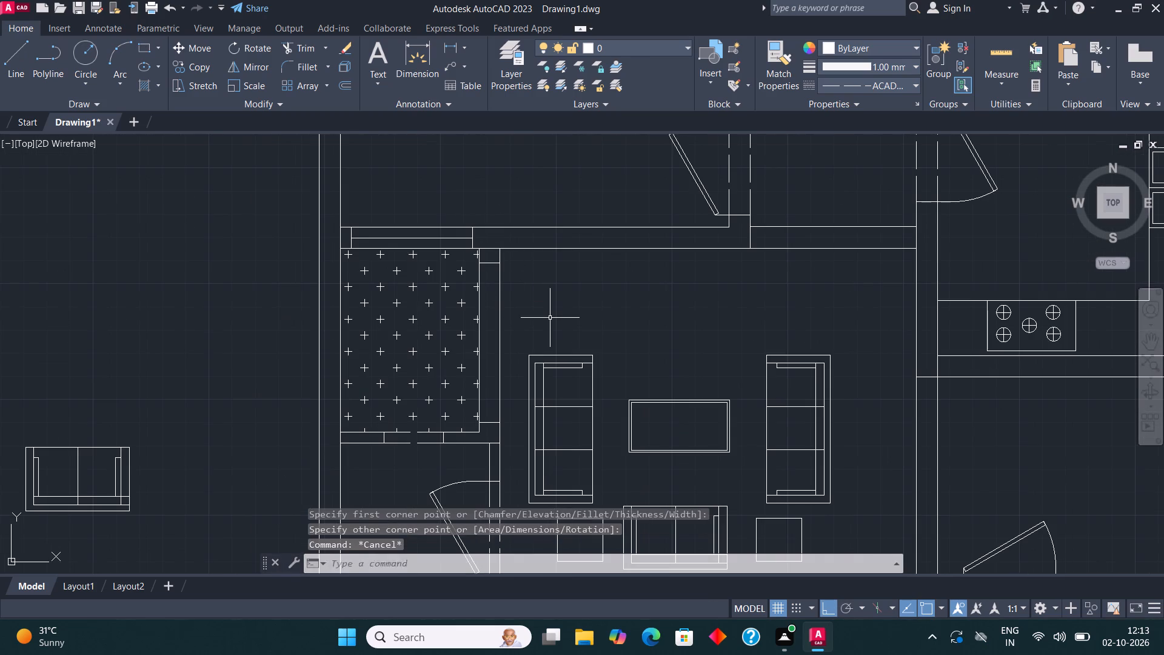
key("BackSpace")
type("LIN")
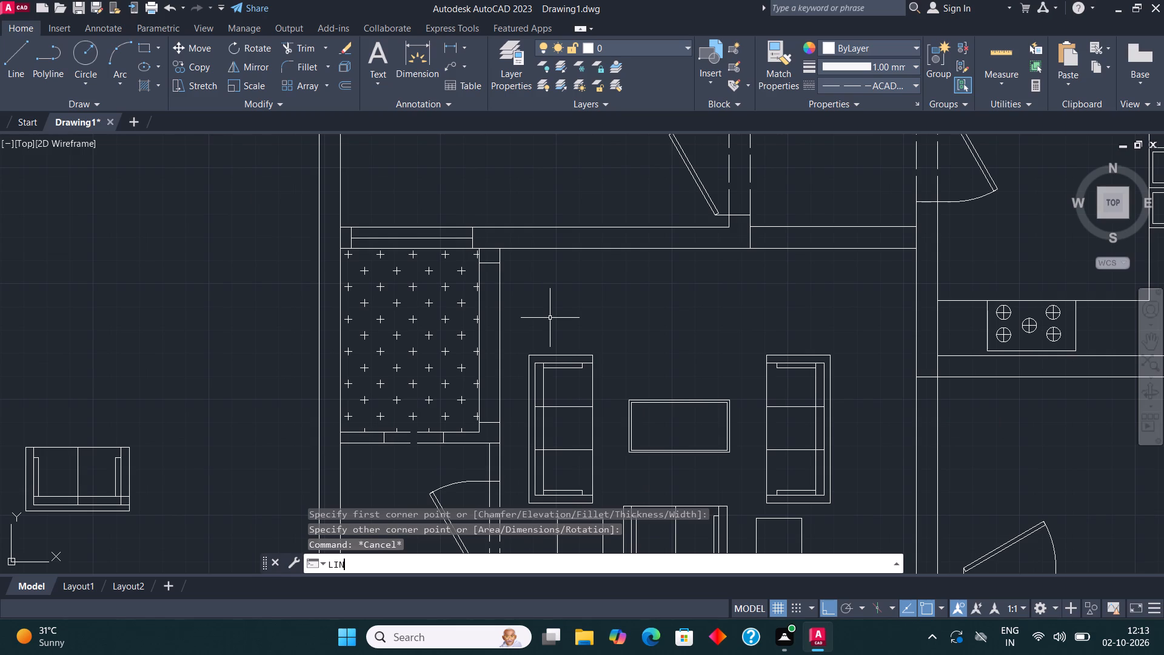
left_click(367, 418)
left_click(551, 261)
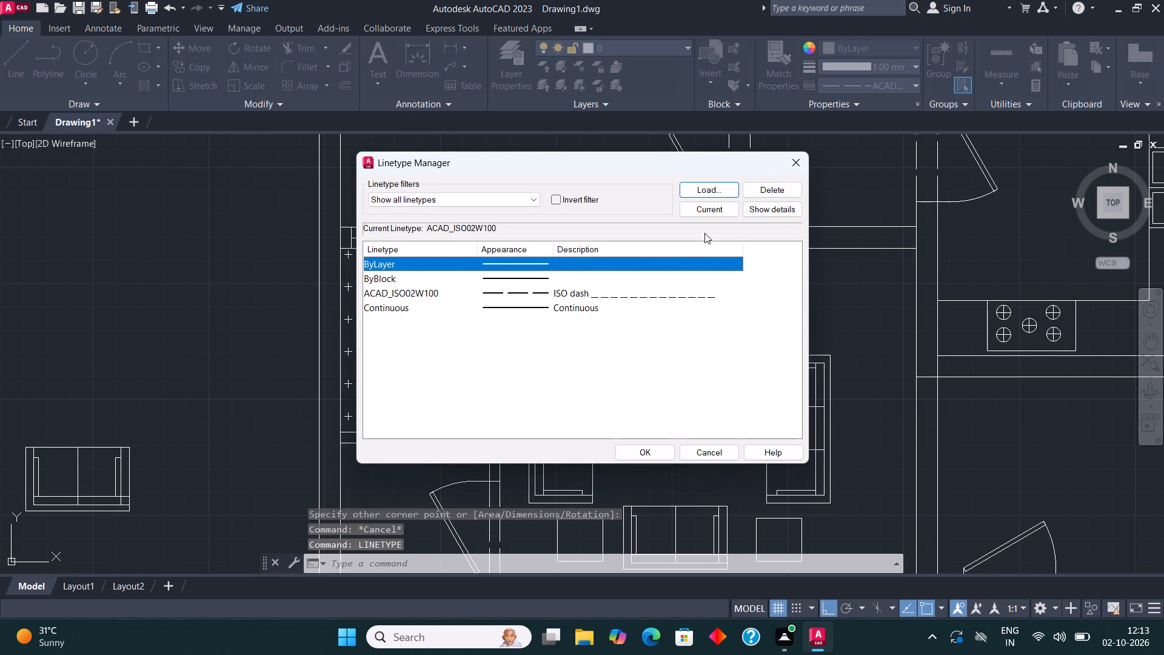
left_click(715, 206)
left_click(631, 449)
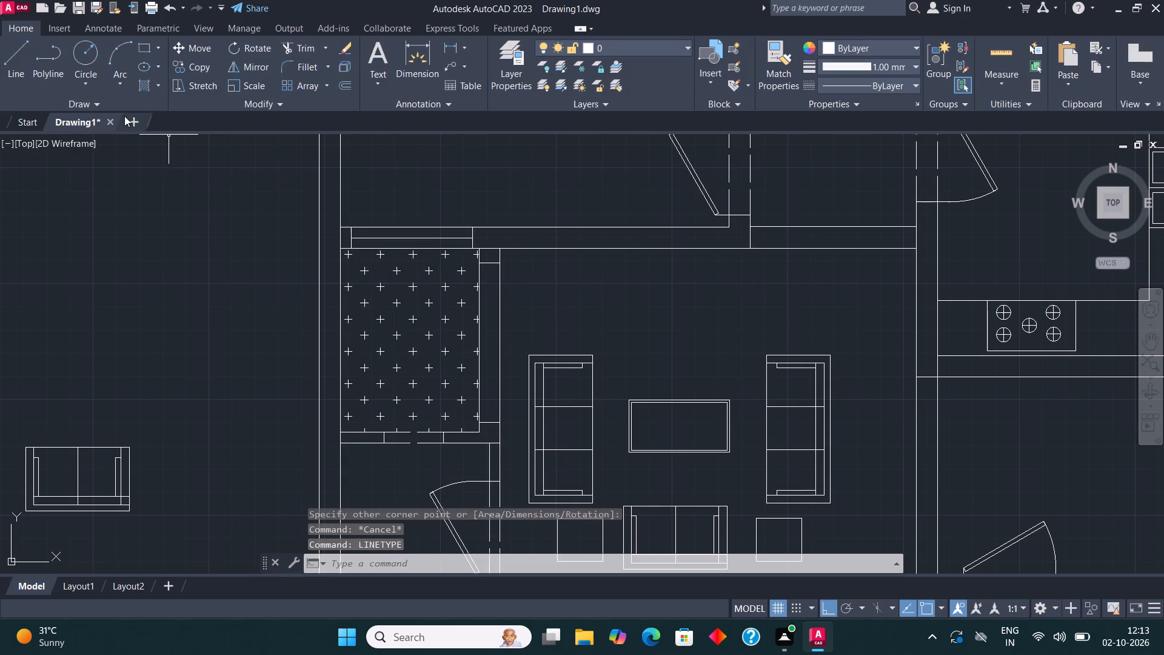
Draw the window's lengthwise centre line between the midpoints of the new rectangle's two short sides.
left_click(10, 49)
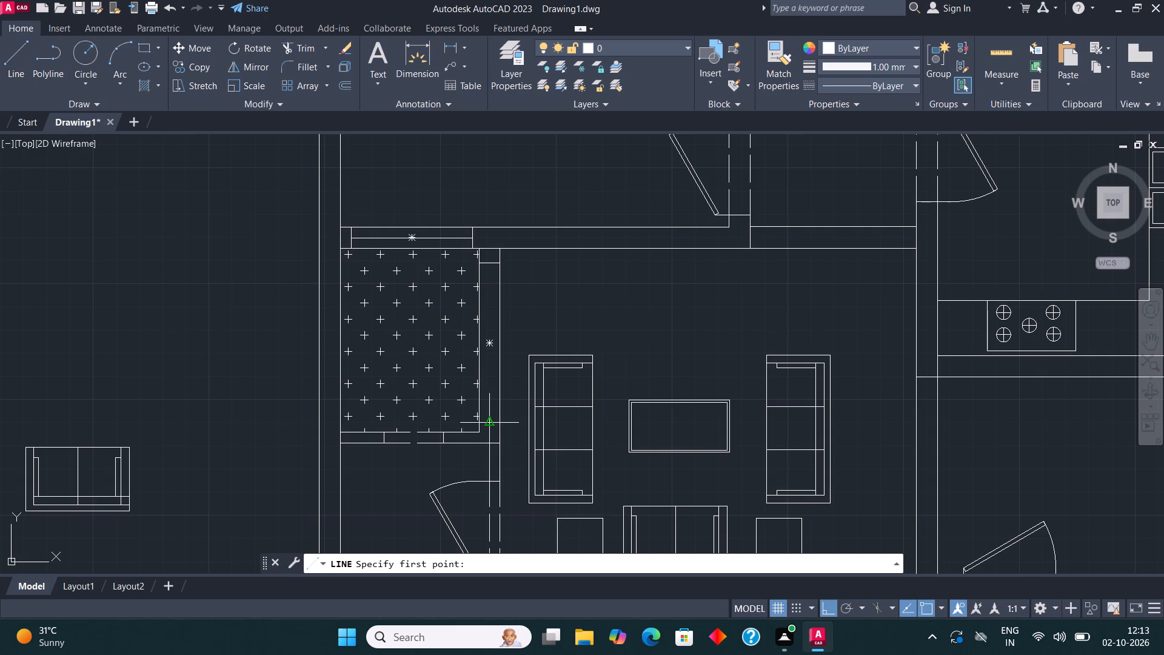
left_click(486, 422)
left_click(492, 261)
key("Escape")
scroll(504, 299, "down", 2)
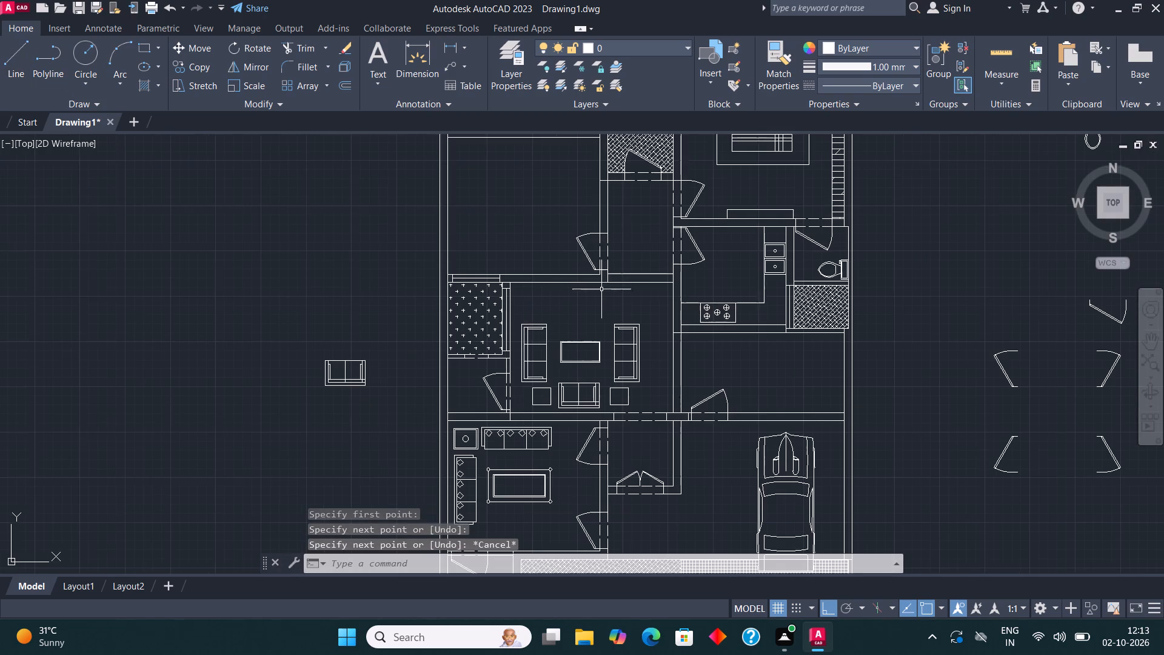
Draw two short lines across the wall below the wardrobe and toilet area, marking a door-width opening near the wall's left end.
middle_click_drag(598, 287, 558, 378)
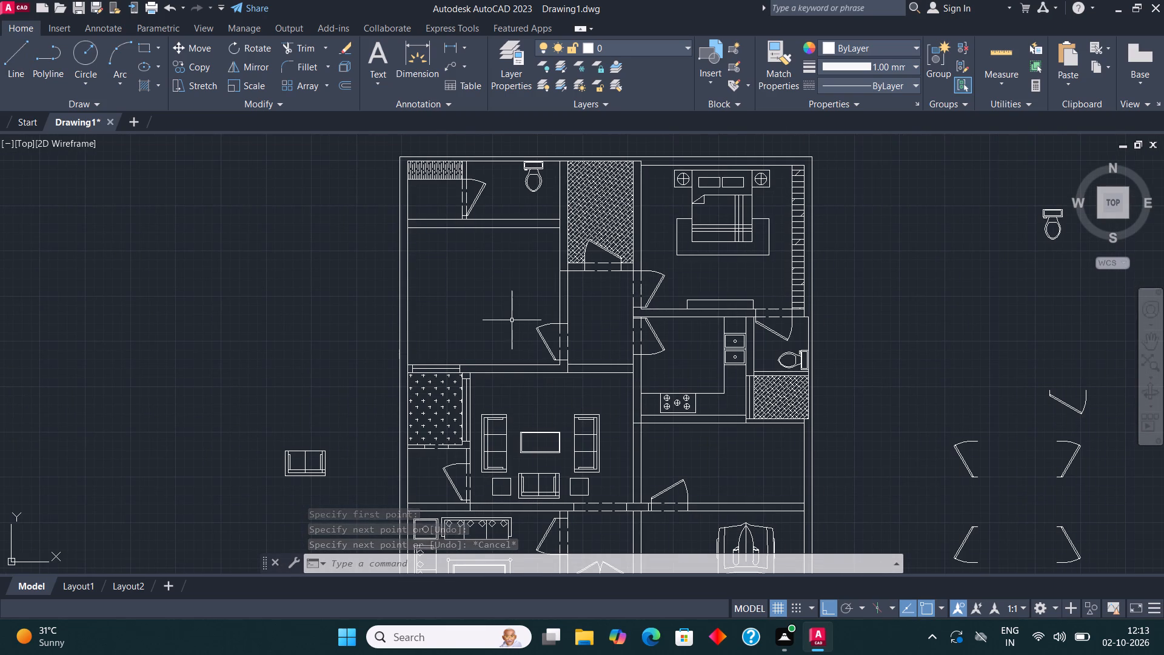
middle_click_drag(425, 309, 456, 430)
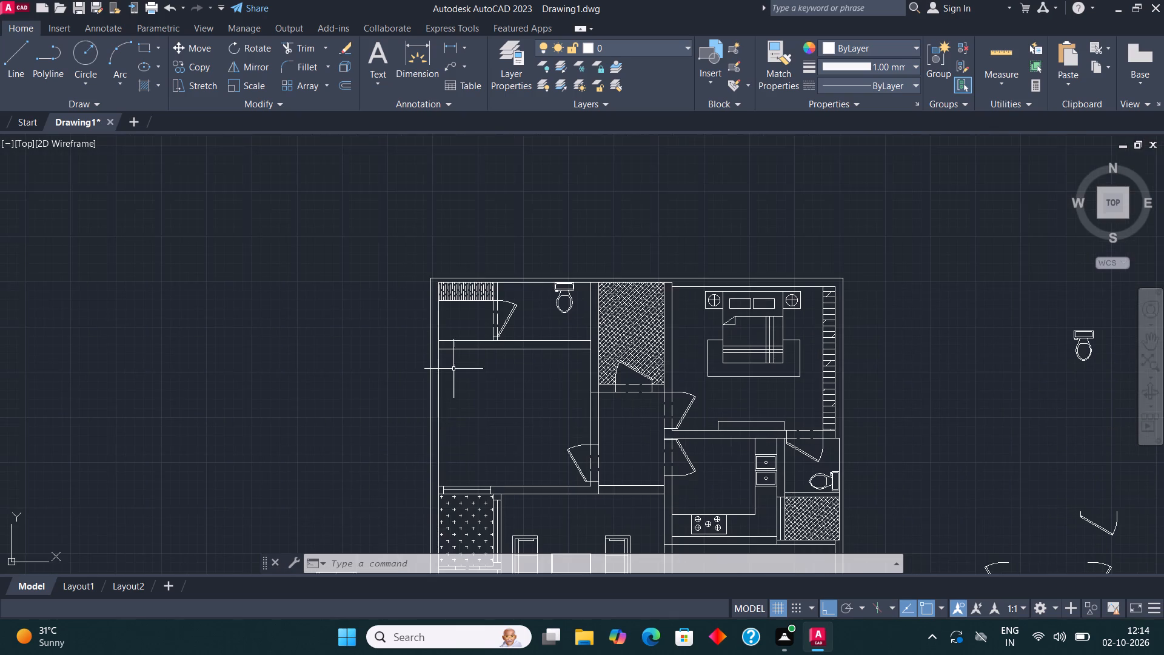
scroll(454, 364, "up", 3)
left_click(16, 53)
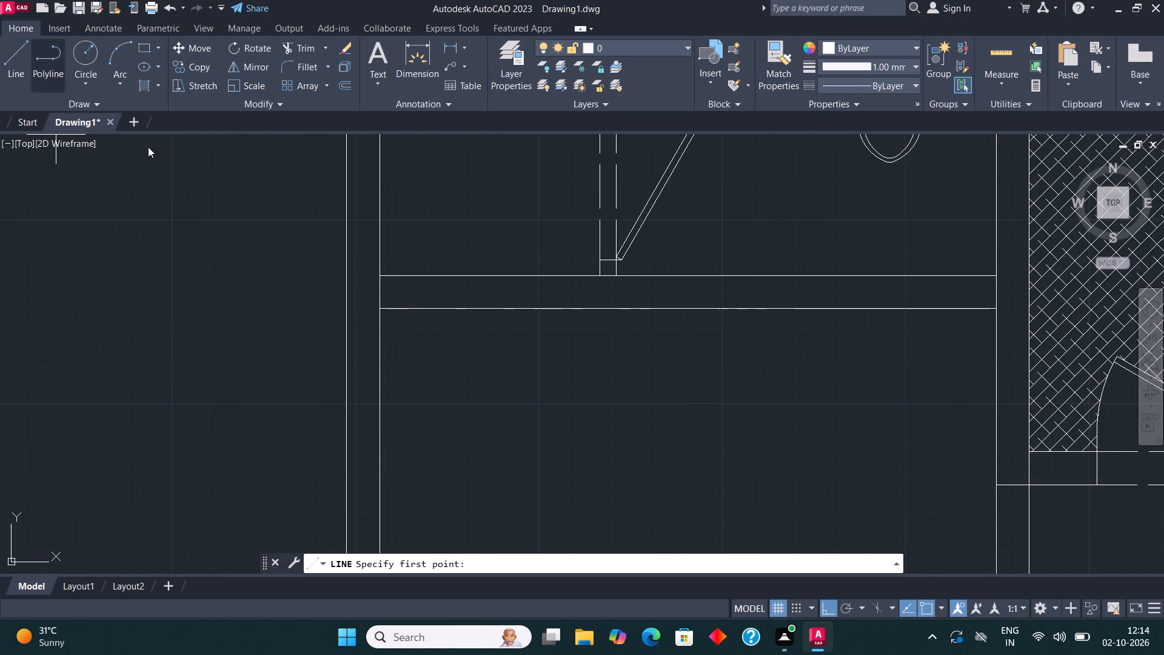
scroll(366, 271, "up", 2)
left_click(463, 284)
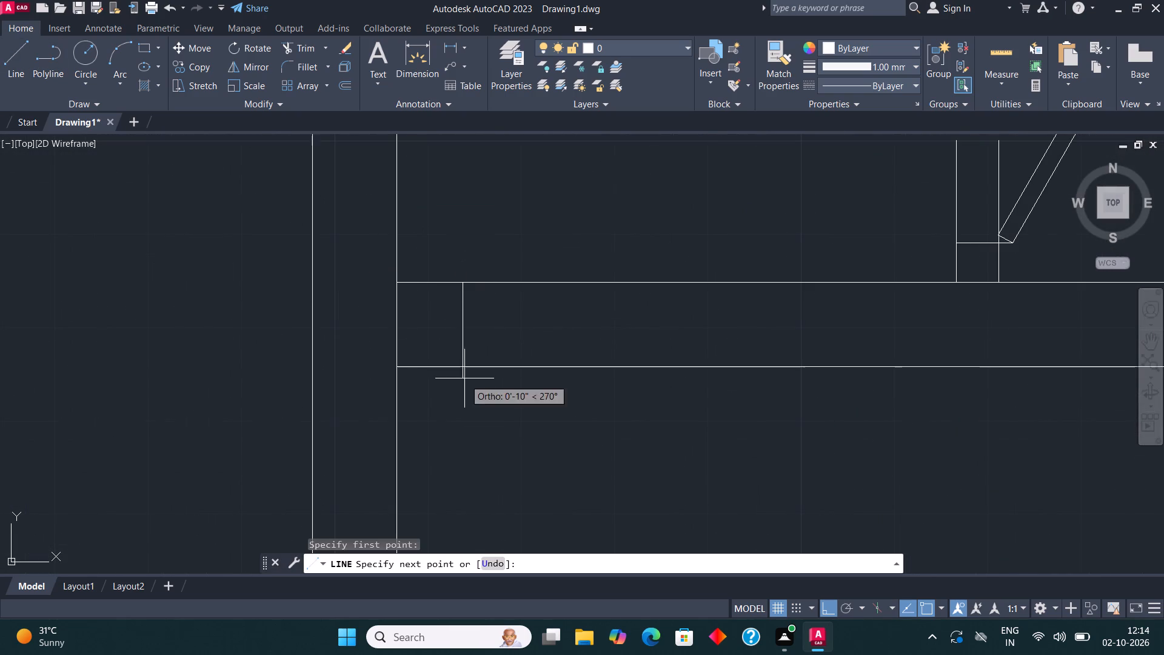
left_click(467, 368)
scroll(348, 388, "down", 2)
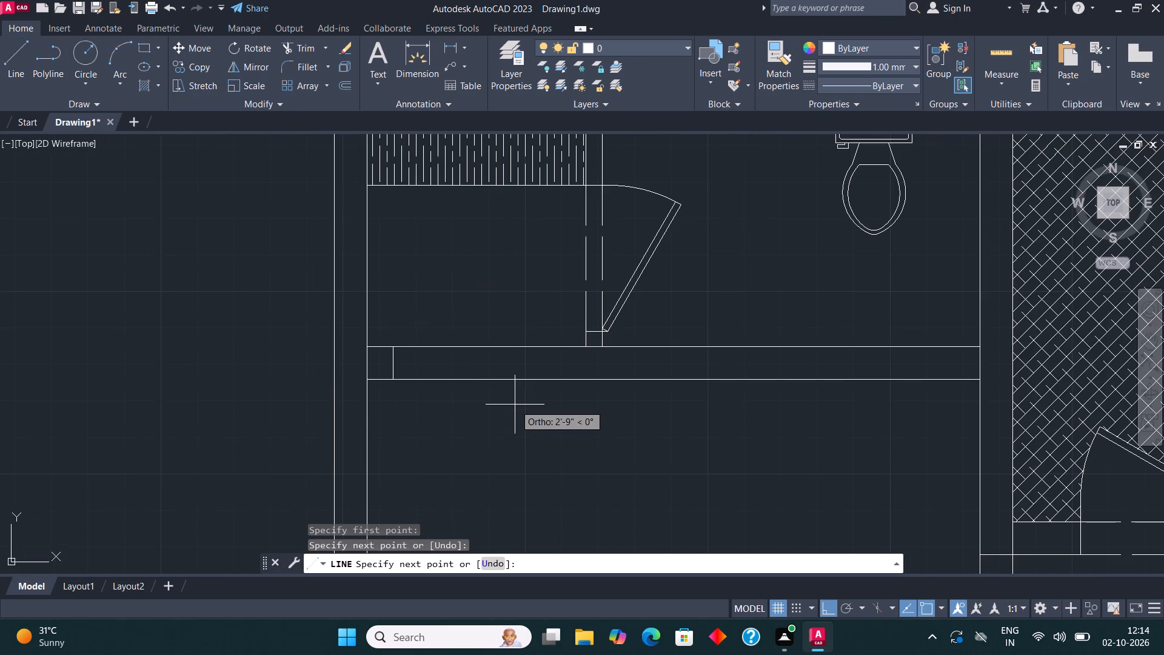
key("Escape")
left_click(15, 49)
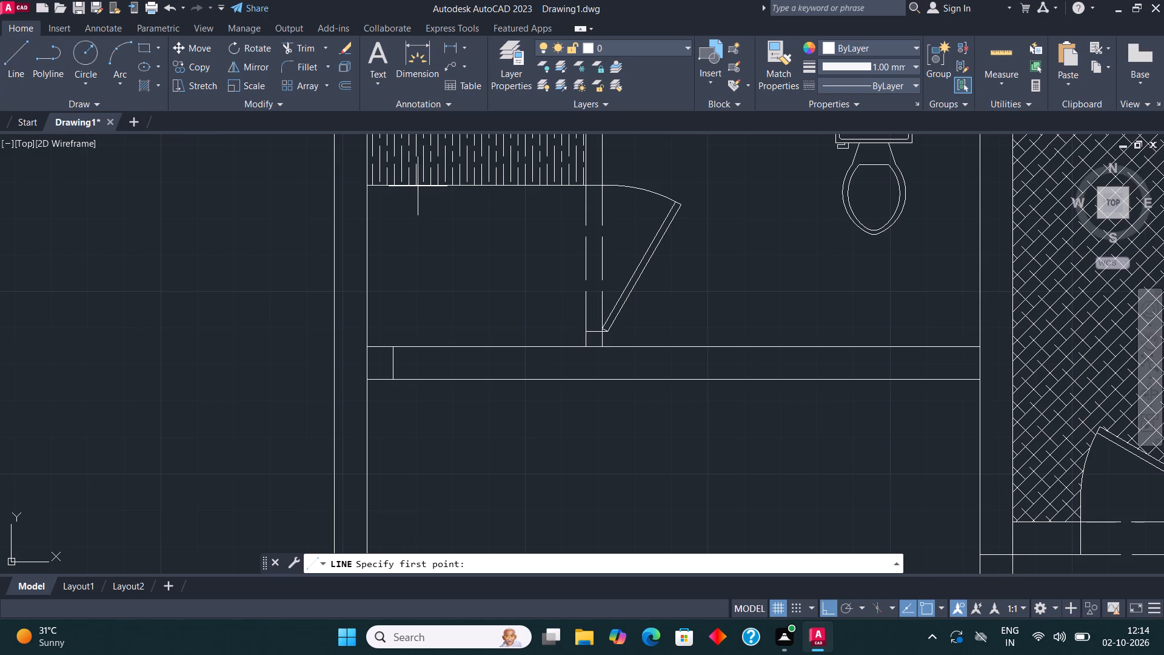
left_click(511, 346)
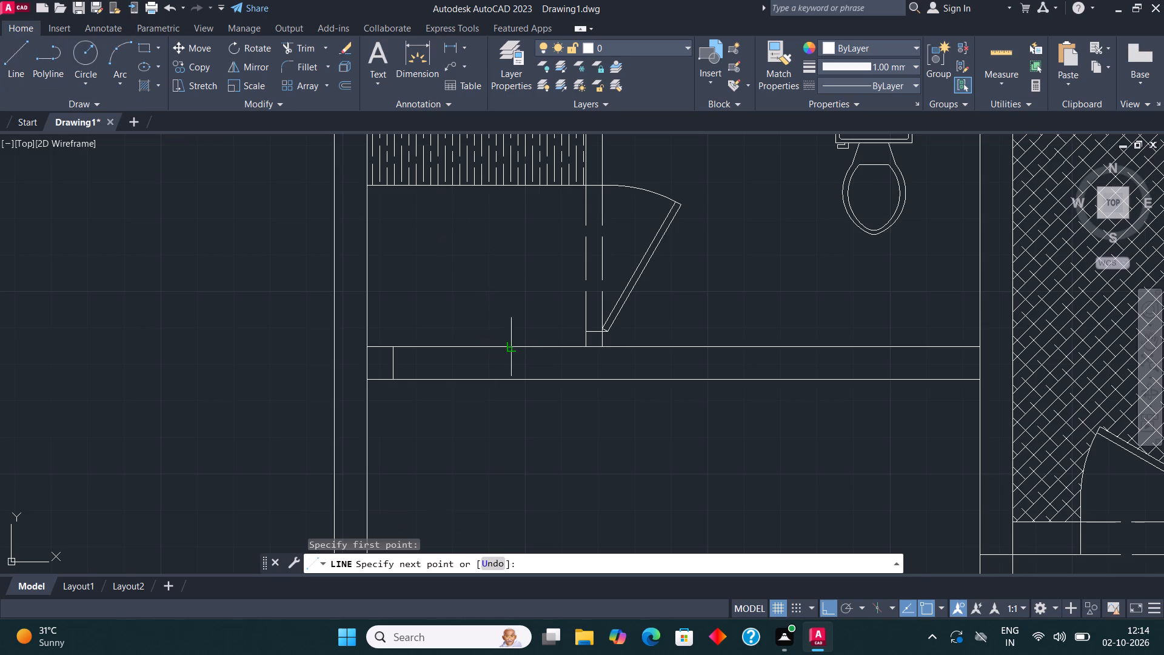
left_click(512, 380)
key("Escape")
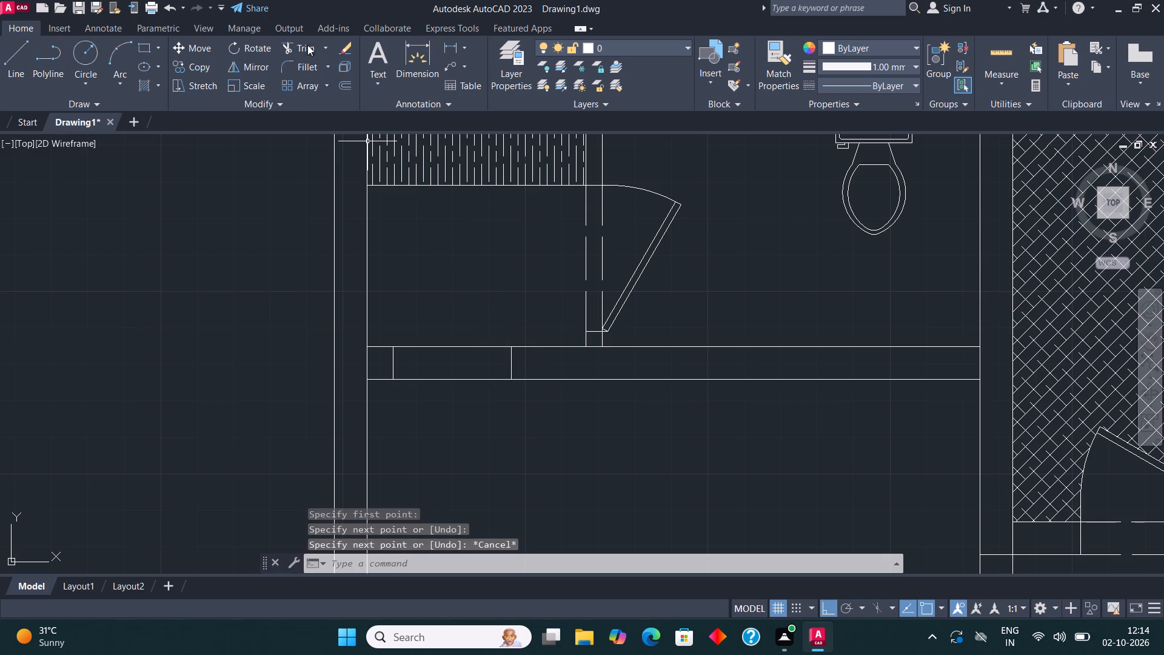
Trim away both wall lines between the two opening marks below the wardrobe area.
left_click(307, 45)
left_click(451, 333)
left_click(451, 431)
key("Escape")
Make the dashed ACAD_ISO02W100 linetype current.
type("LIN")
left_click(350, 418)
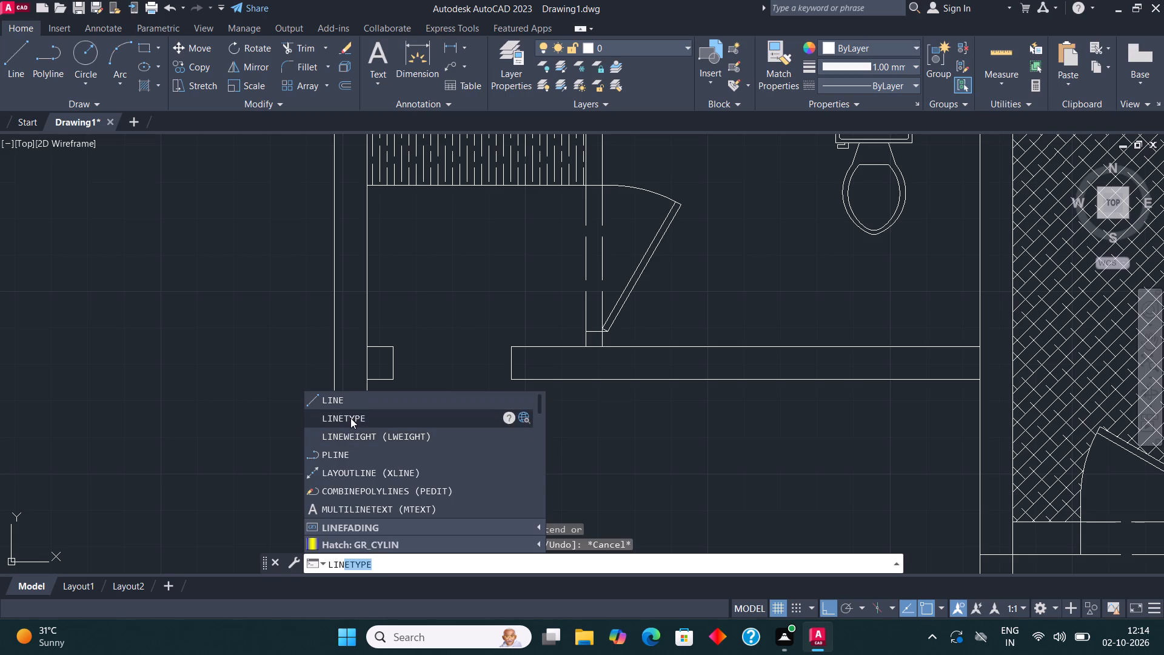
left_click(550, 293)
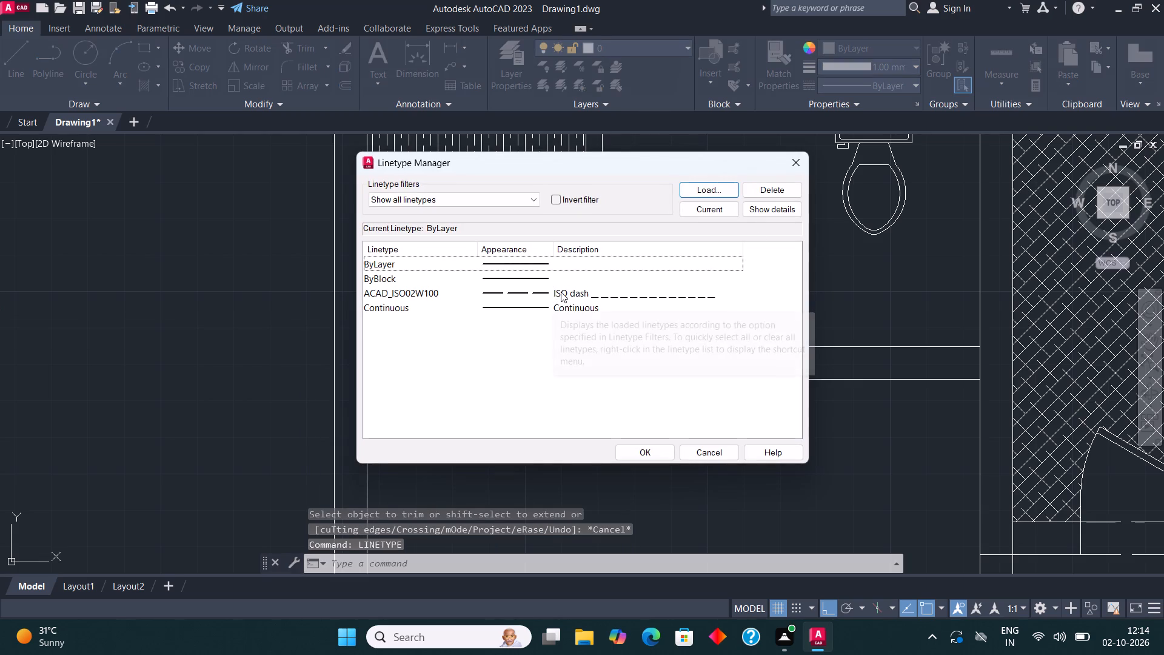
left_click(703, 209)
left_click(648, 444)
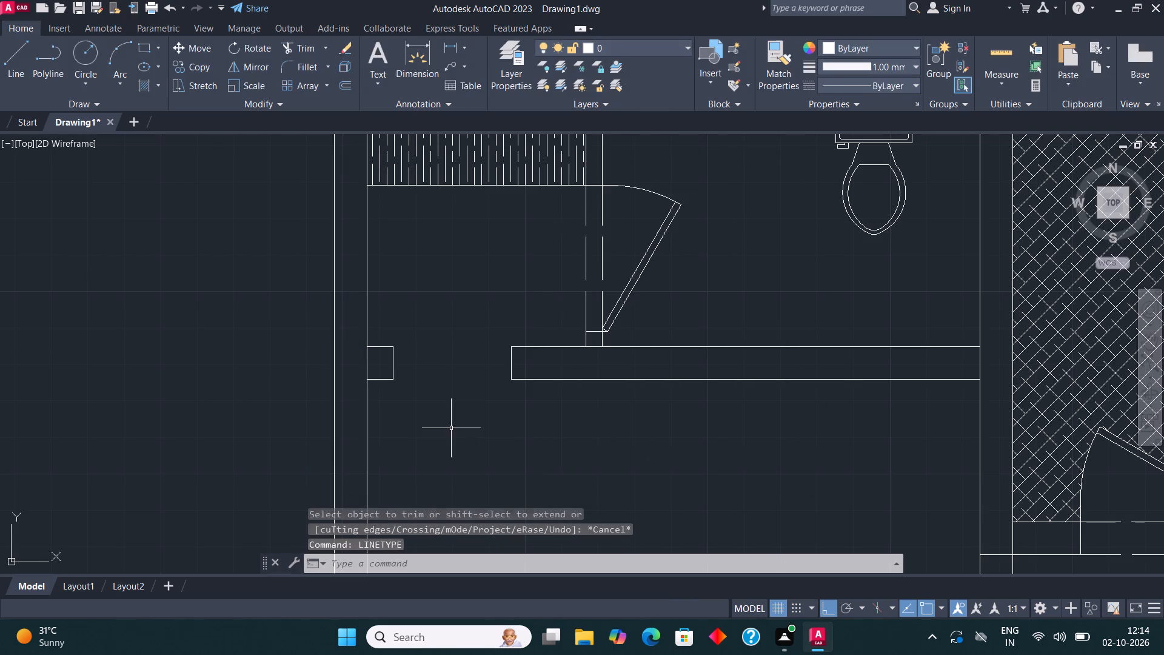
Draw a dashed rectangle filling the gap in the wall below the wardrobe area, from one wall end to the other.
left_click(146, 47)
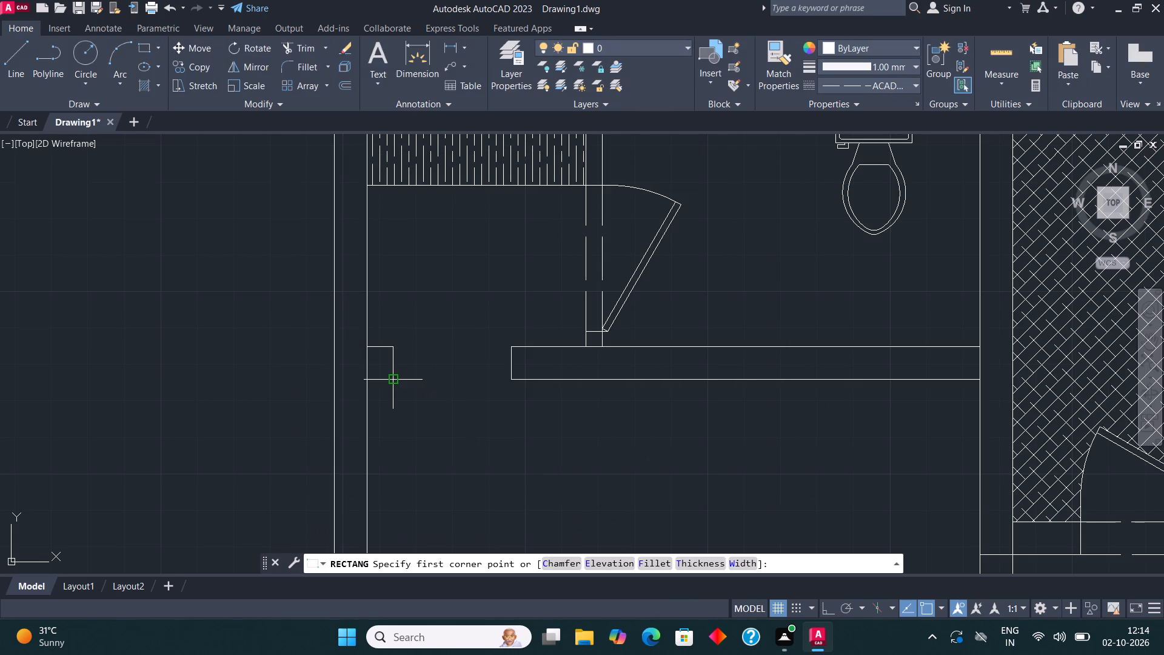
left_click(390, 381)
left_click(509, 349)
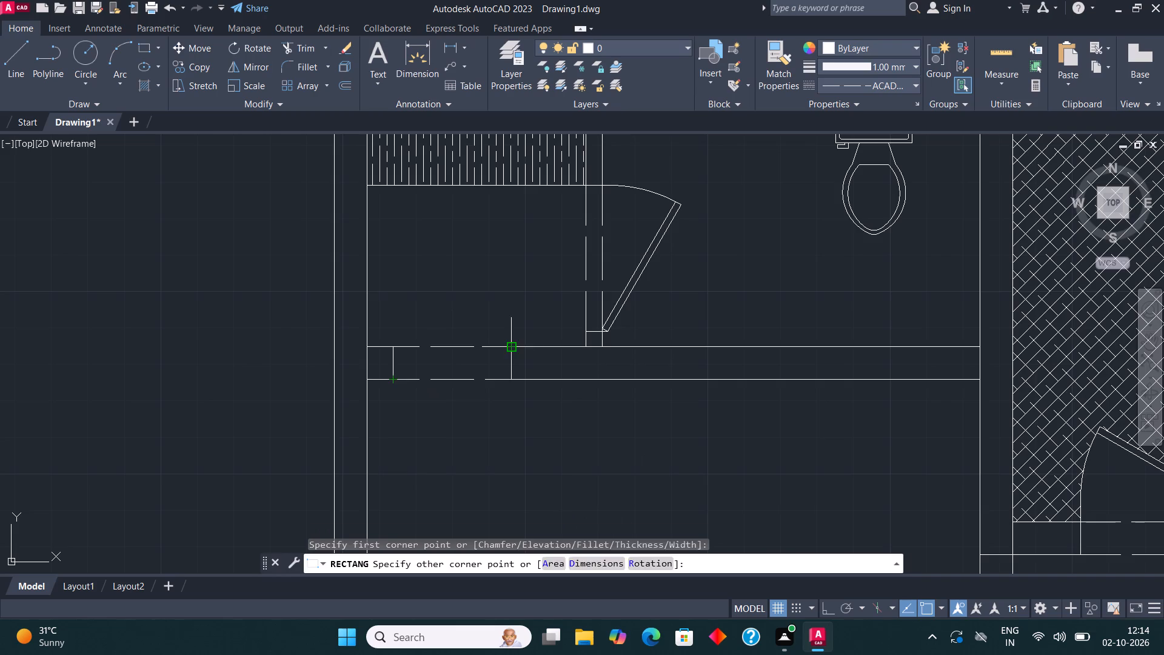
scroll(417, 326, "down", 2)
key("Escape")
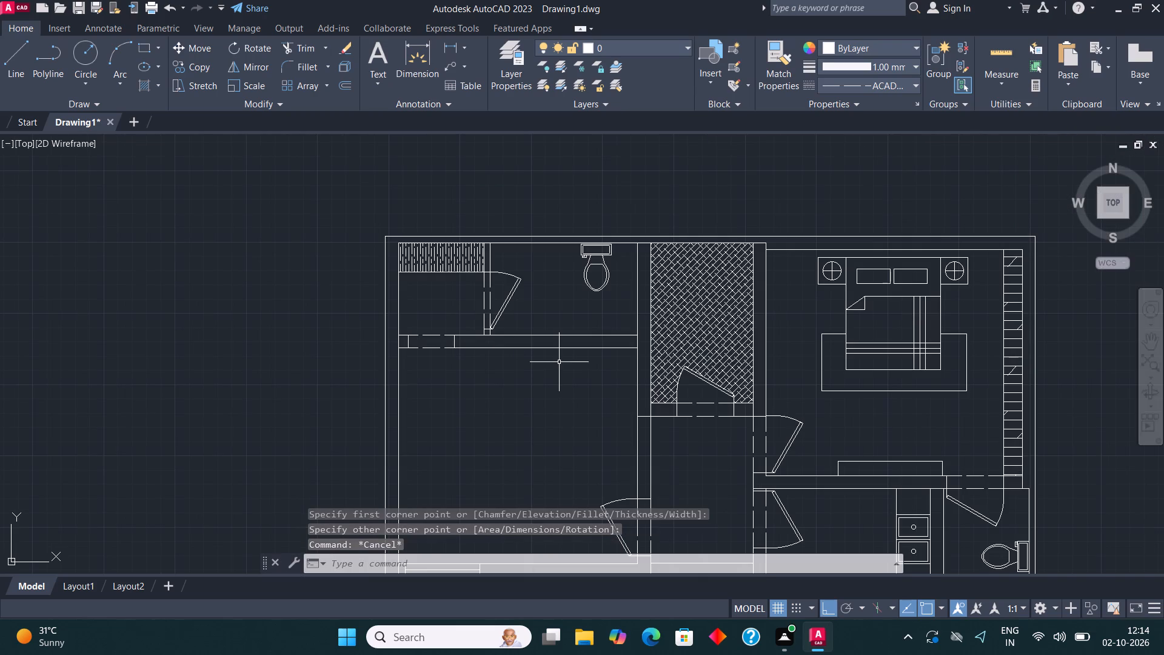
Make the ByLayer linetype current again.
middle_click_drag(700, 279, 703, 279)
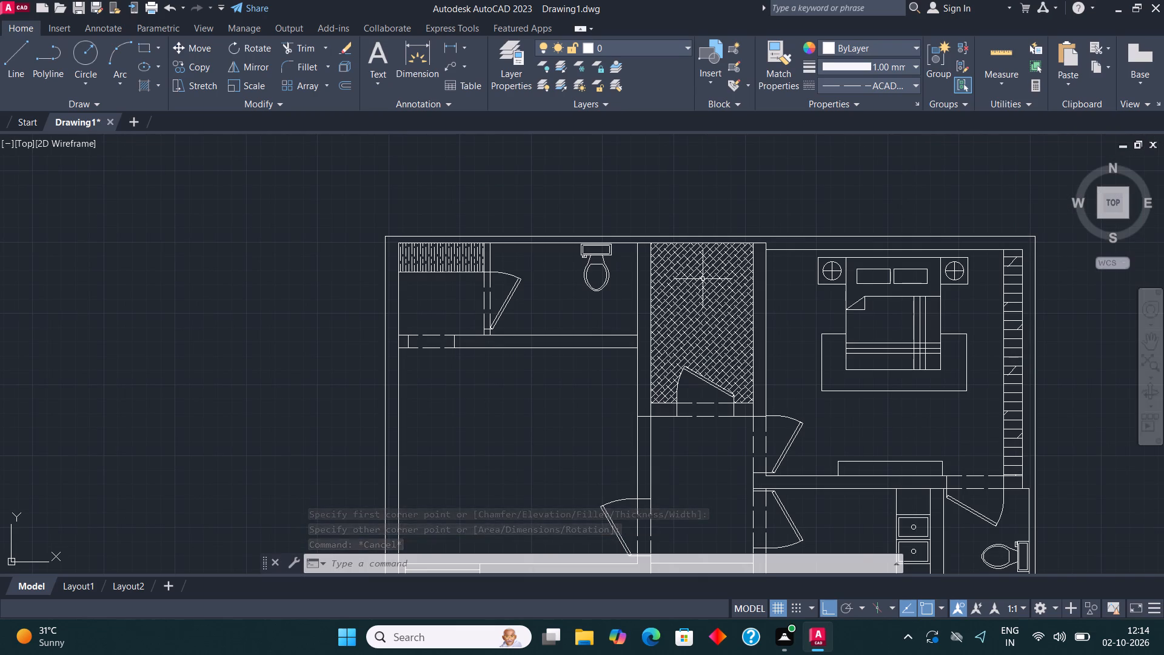
middle_click_drag(703, 279, 587, 313)
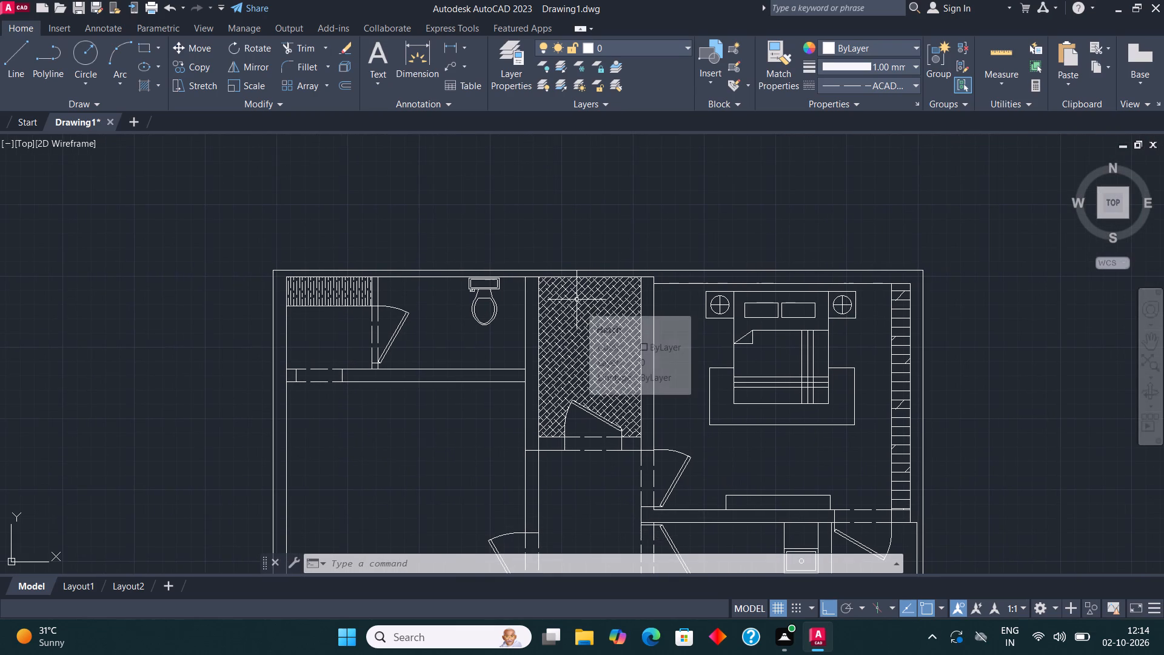
type("LIN")
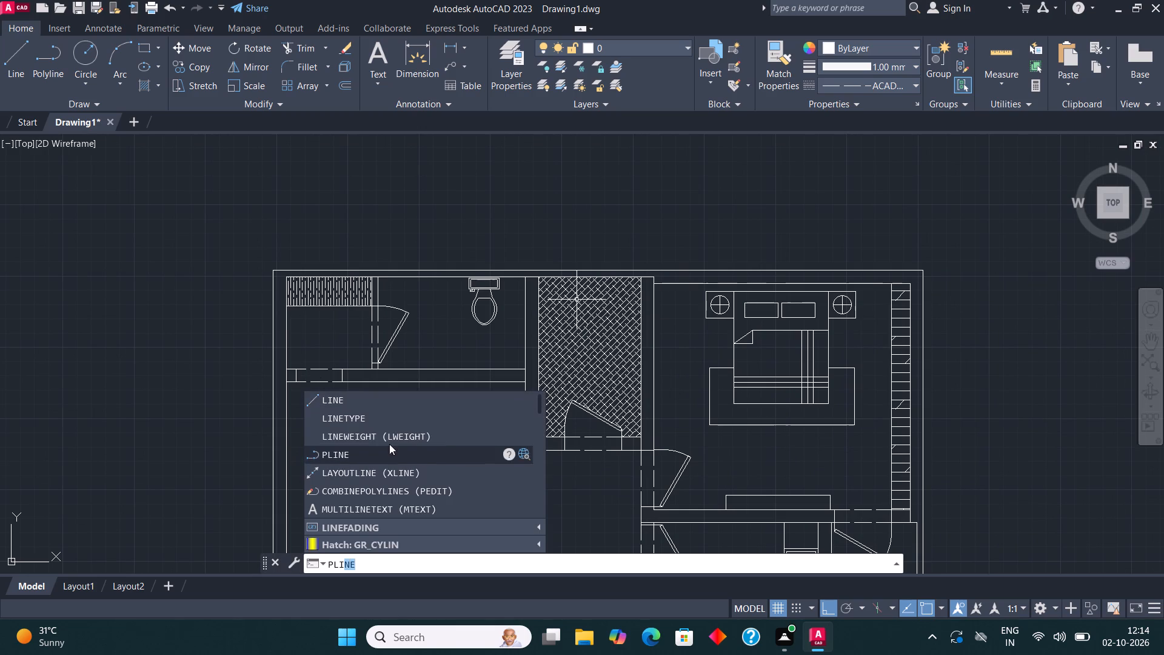
left_click(379, 419)
left_click(540, 267)
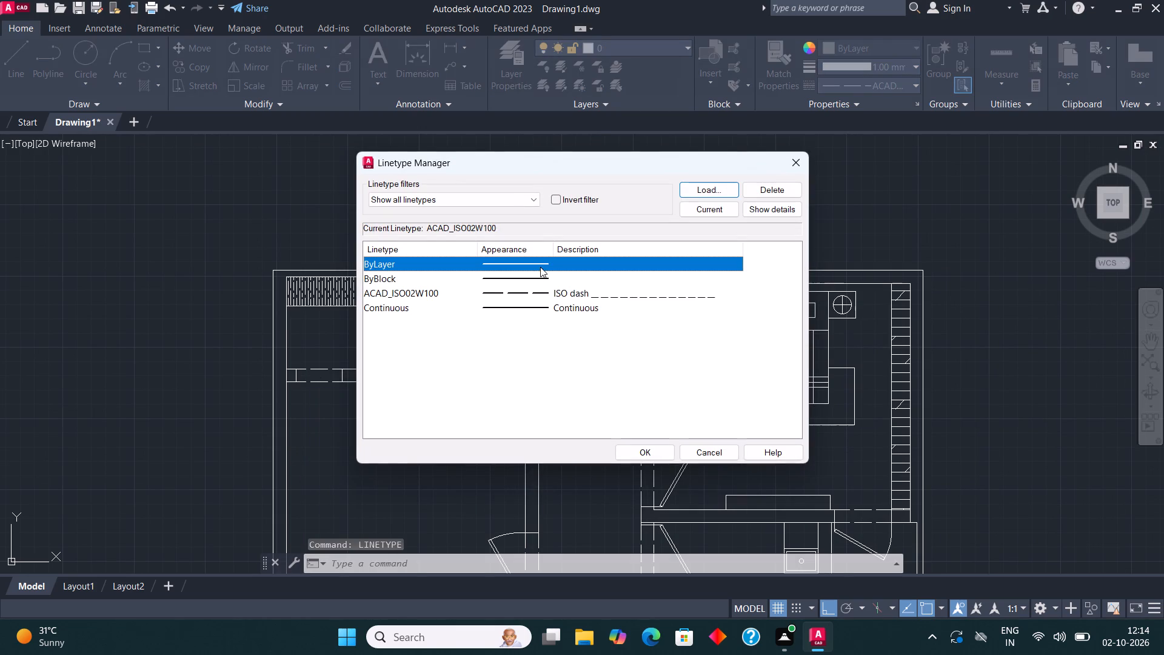
left_click(712, 209)
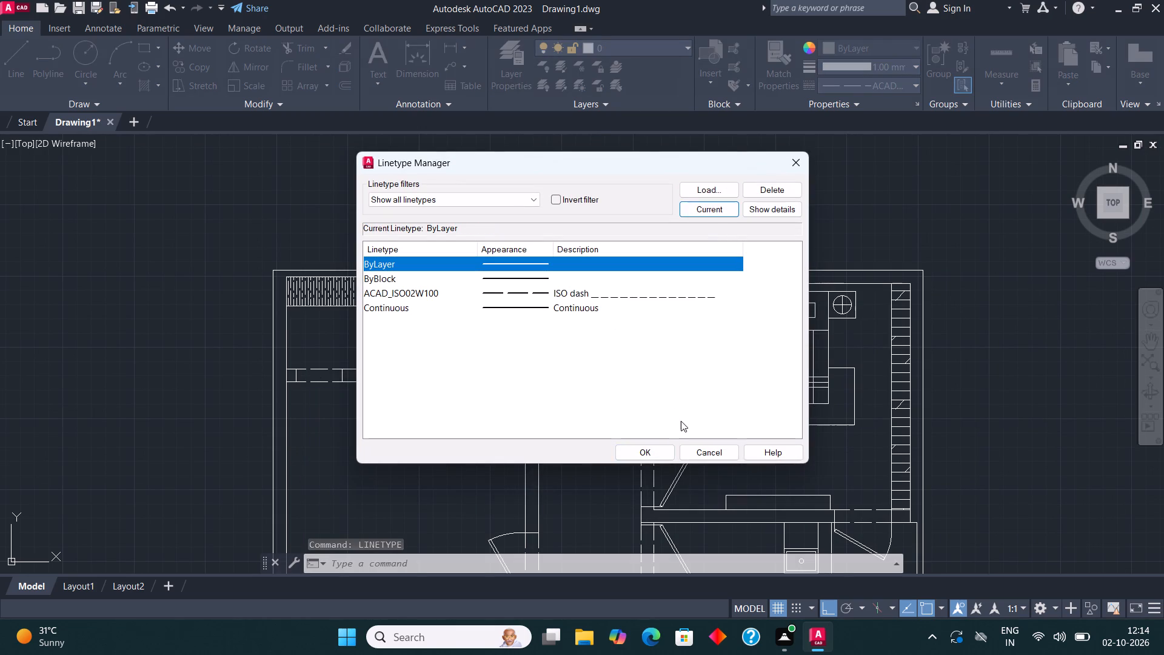
left_click(653, 449)
Draw a window in the wall between the toilet and the hatched shaft: a rectangle across the wall thickness with a lengthwise centre line.
middle_click_drag(544, 348, 557, 366)
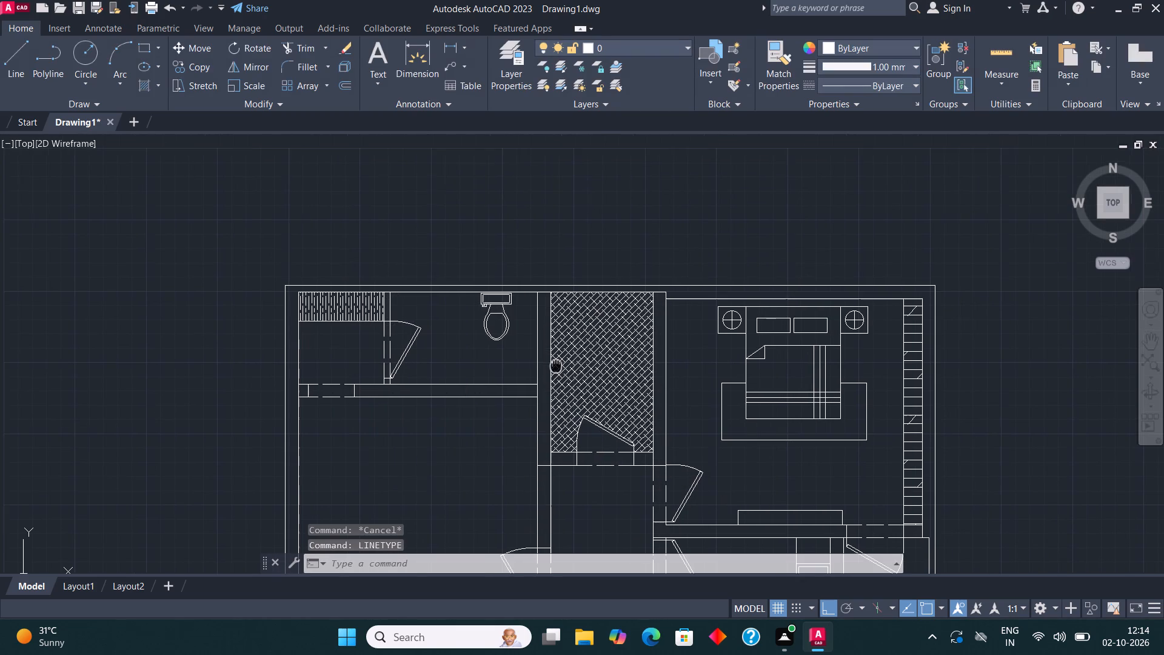
middle_click_drag(557, 366, 557, 368)
left_click(140, 43)
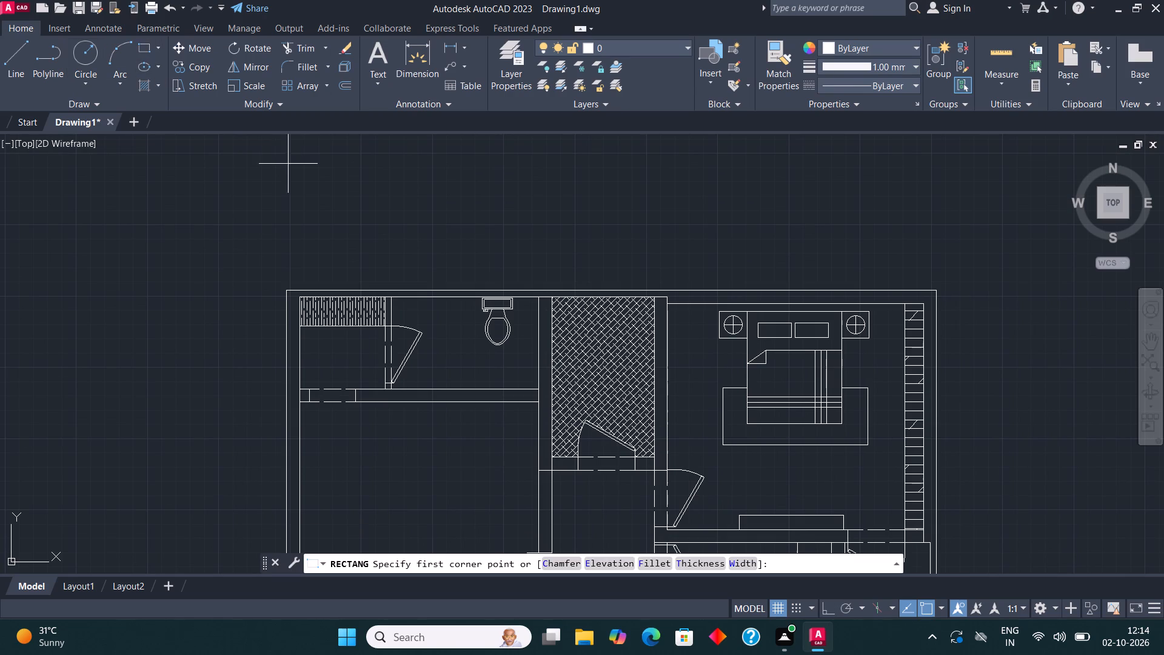
scroll(536, 330, "up", 1)
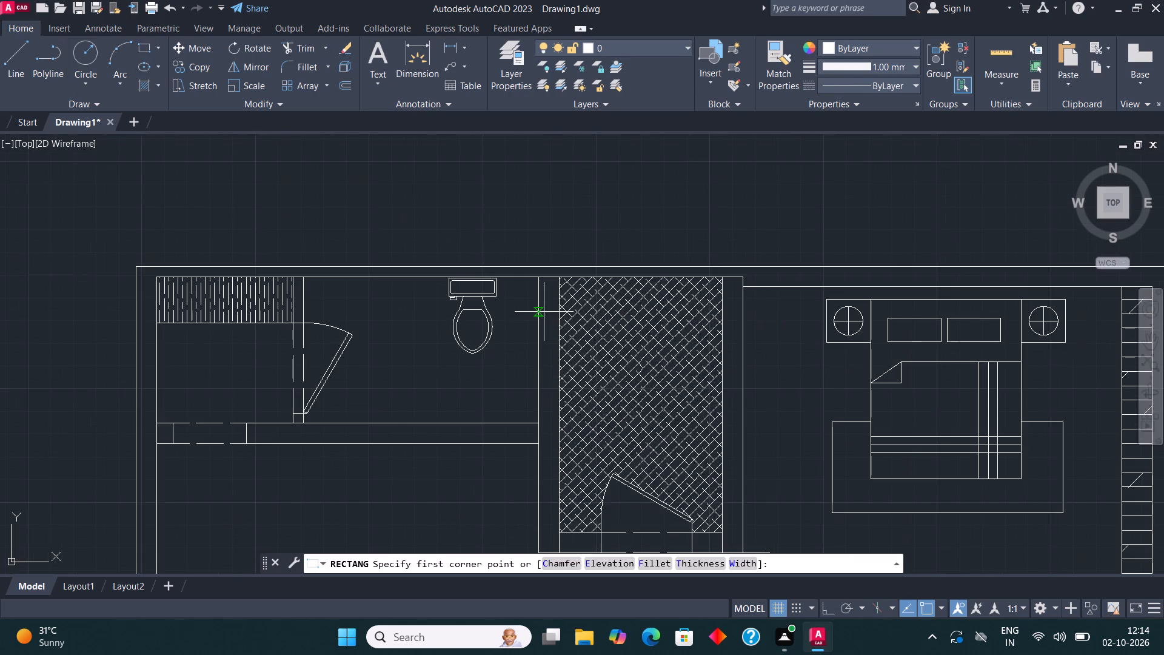
left_click(539, 313)
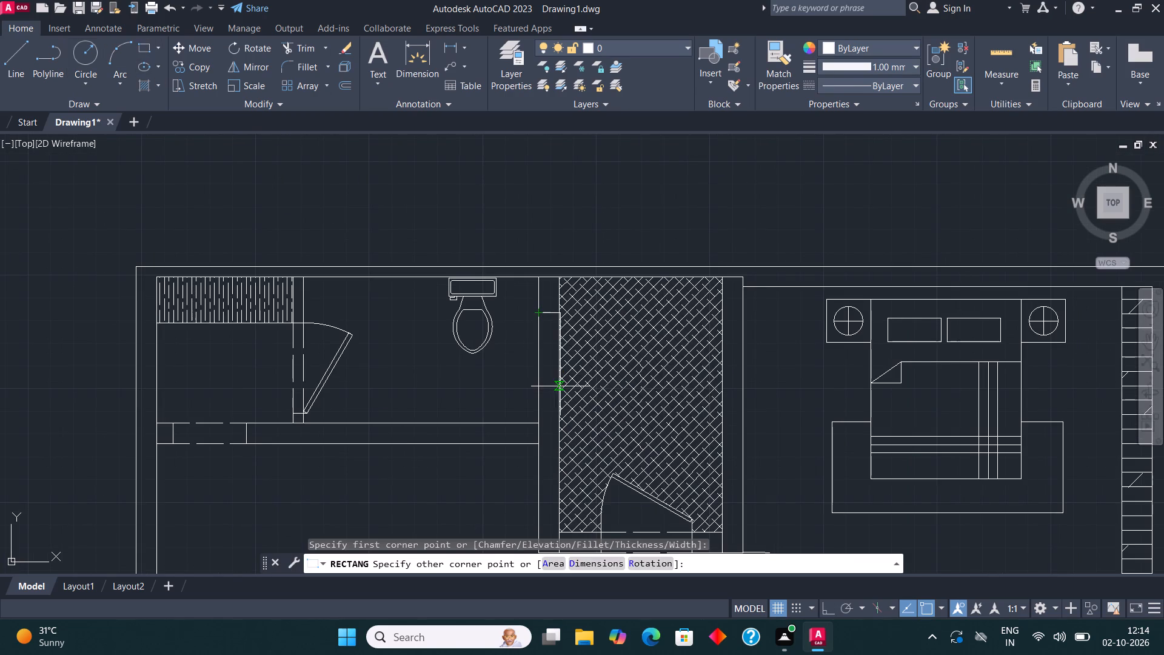
left_click(560, 386)
left_click(22, 58)
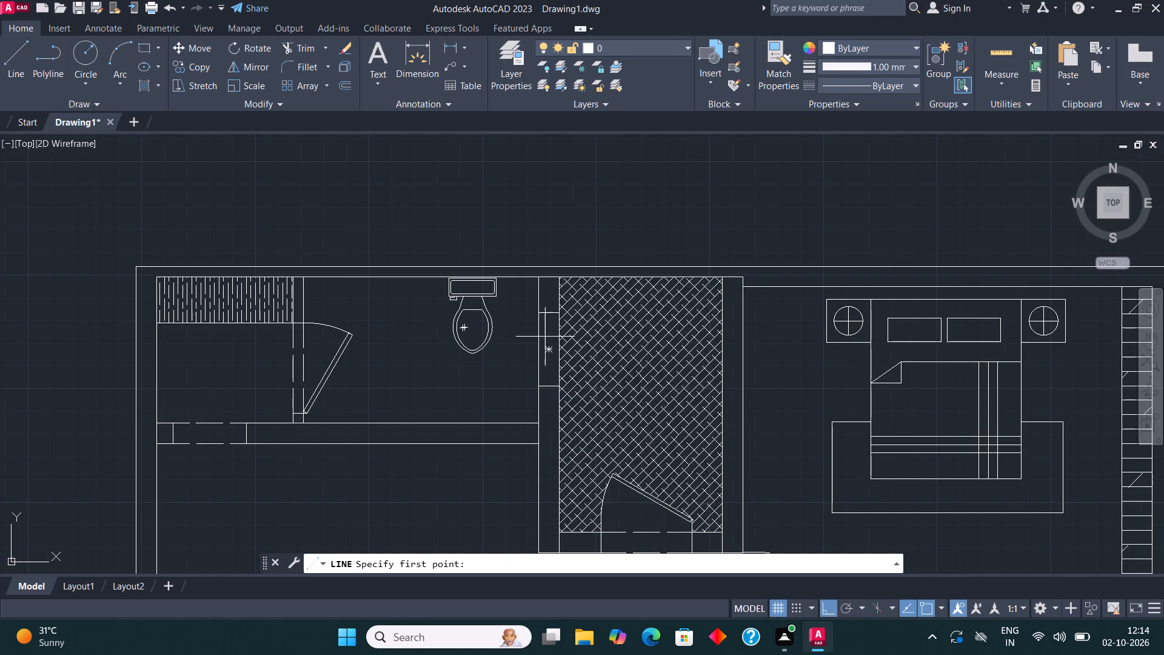
left_click(547, 319)
left_click(551, 386)
scroll(413, 364, "down", 1)
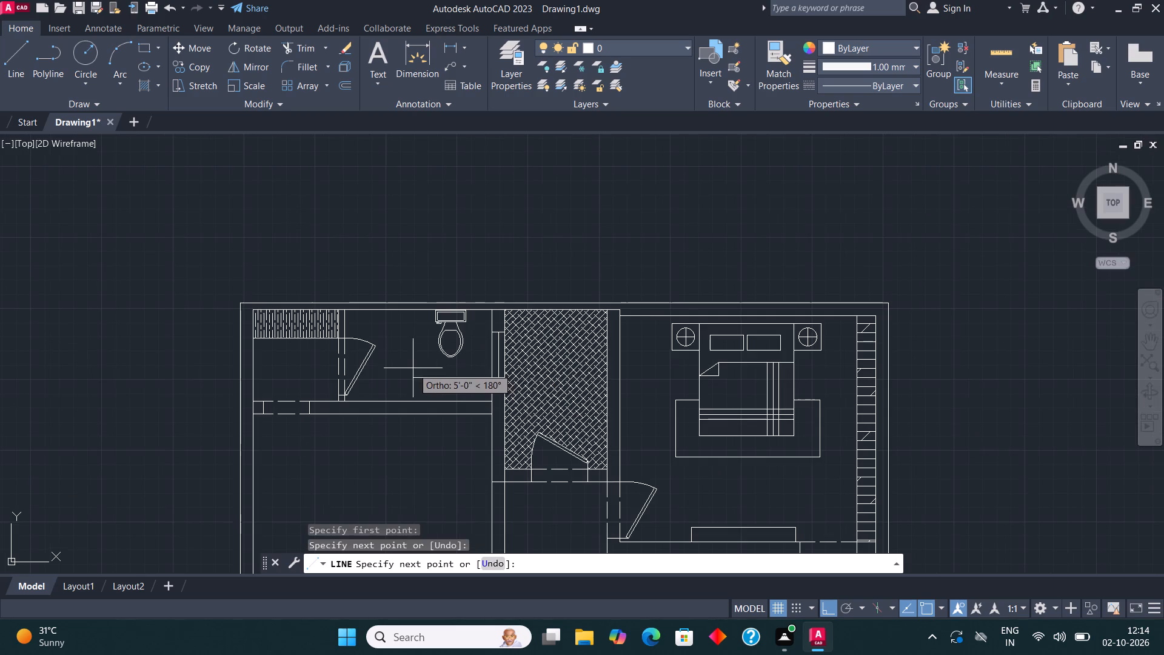
key("Escape")
Draw a long window in the wall between the hatched shaft and the upper-right bedroom, as a rectangle with a lengthwise centre line.
middle_click_drag(621, 395, 550, 373)
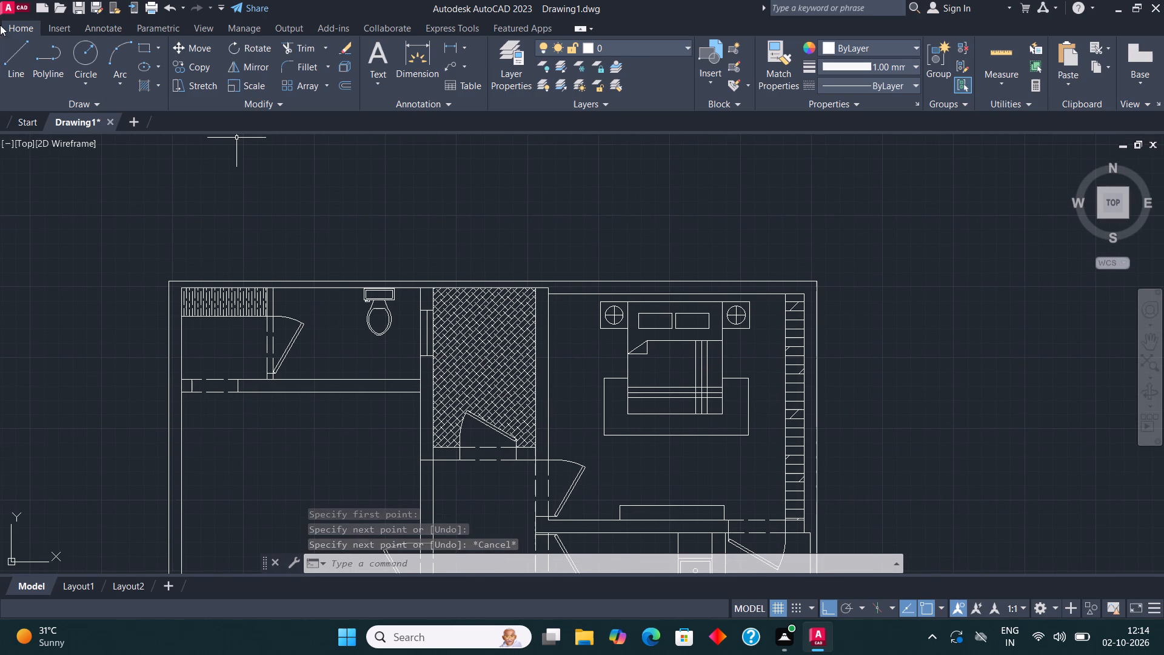
left_click(146, 45)
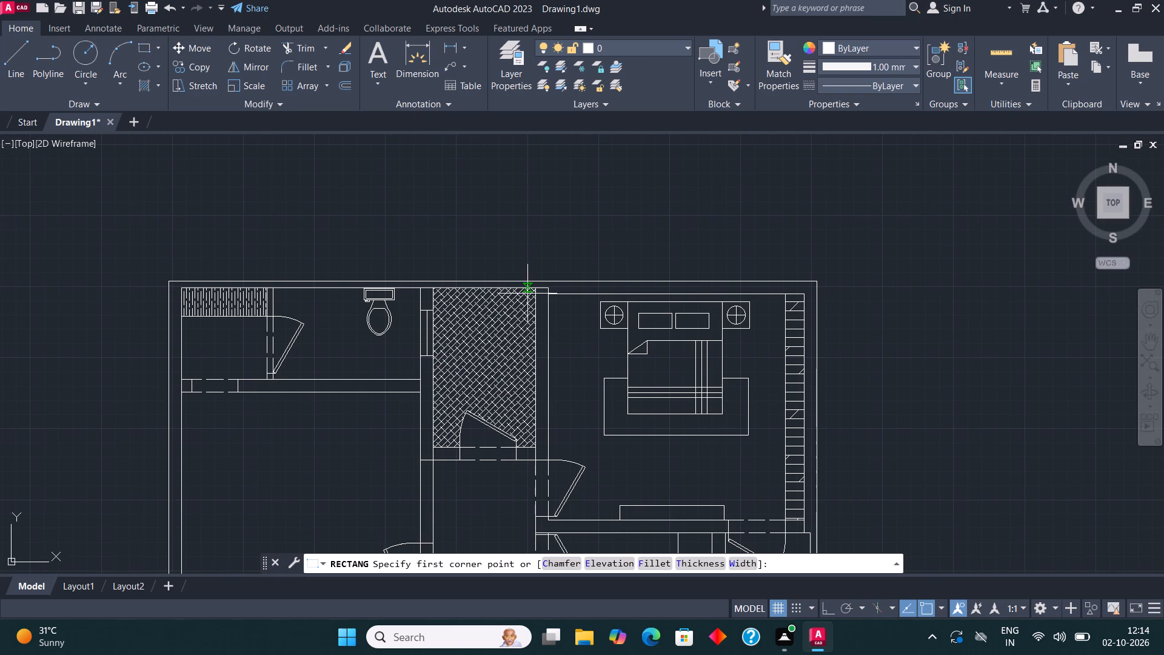
left_click(533, 306)
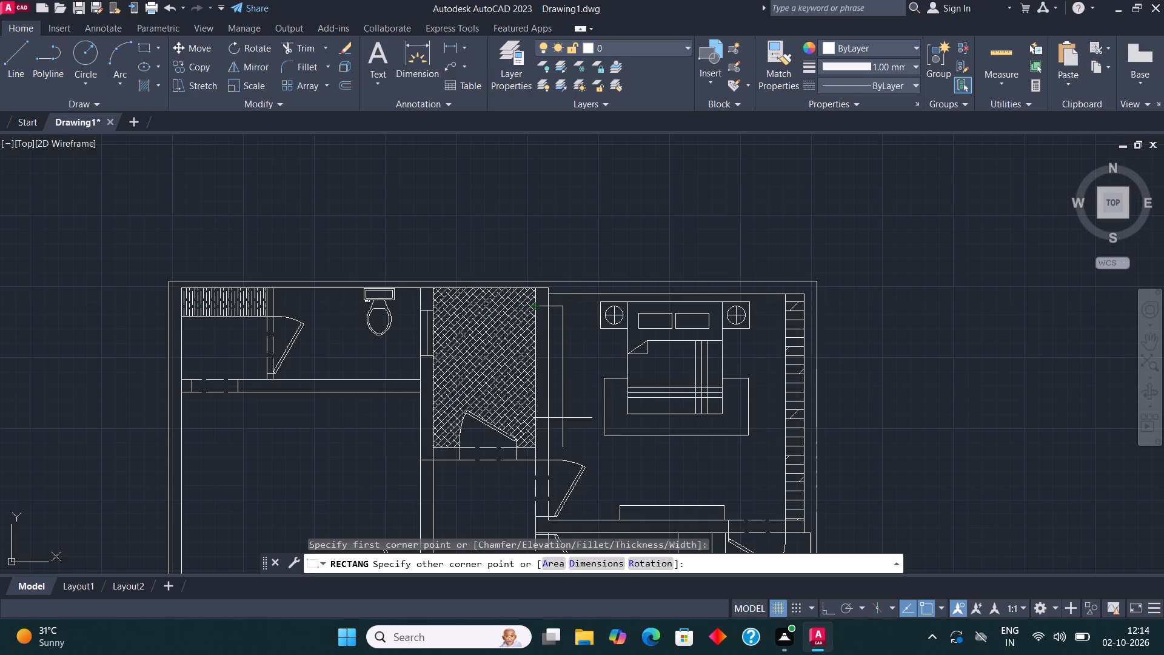
scroll(558, 454, "up", 2)
left_click(526, 424)
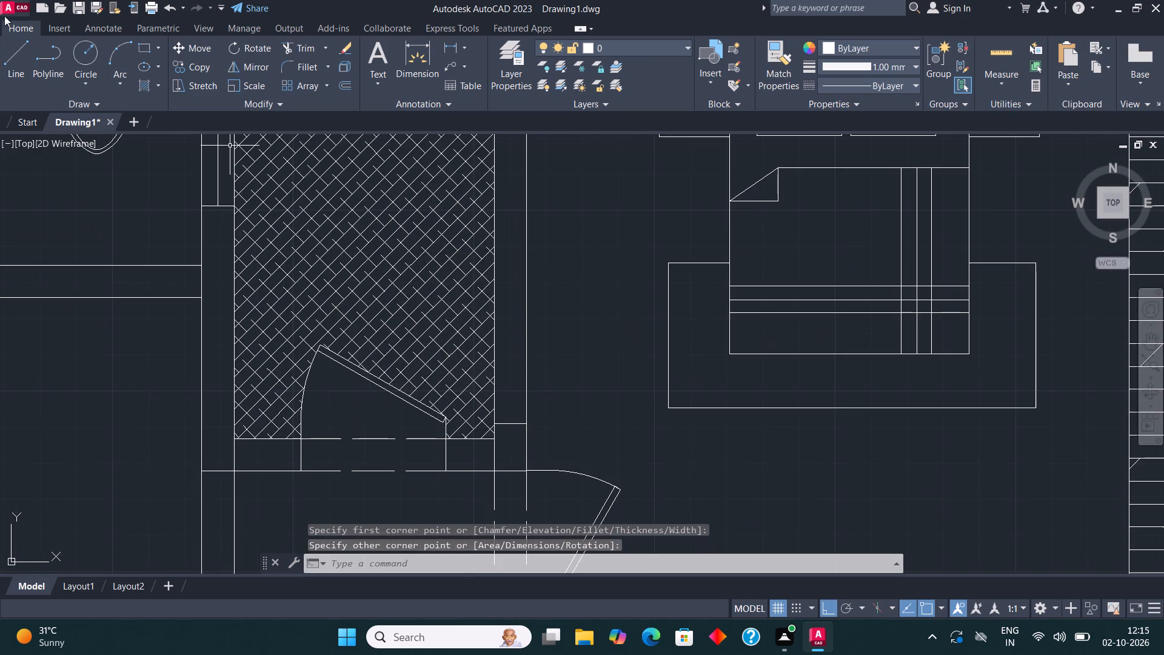
left_click(25, 60)
left_click(508, 424)
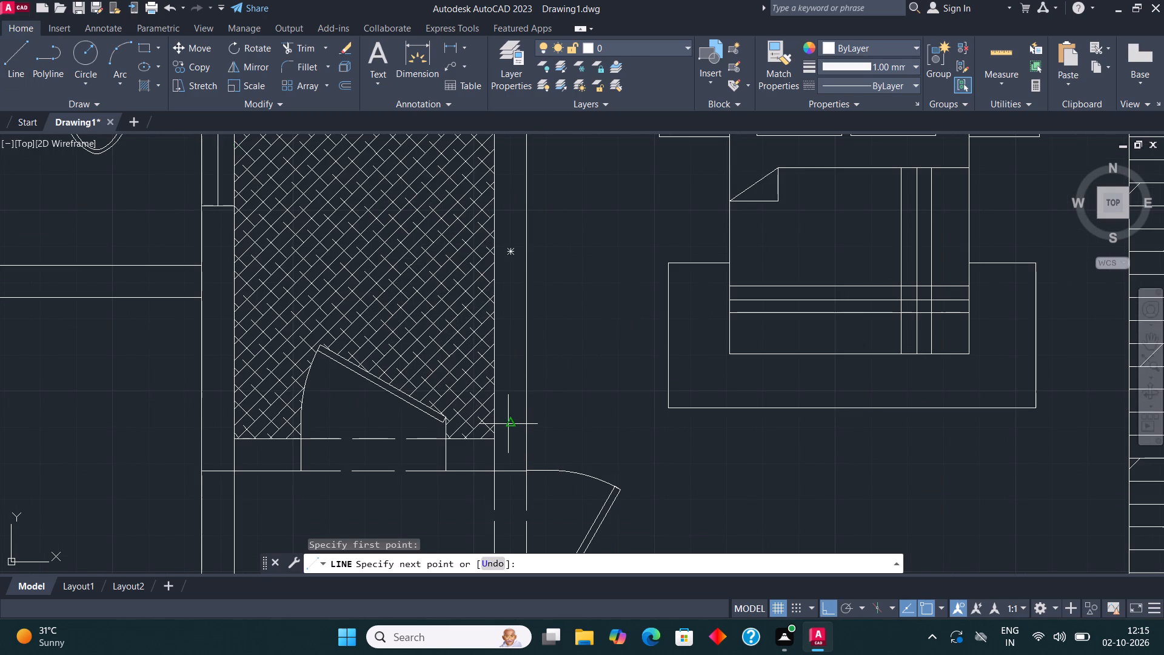
scroll(508, 433, "down", 1)
left_click(510, 214)
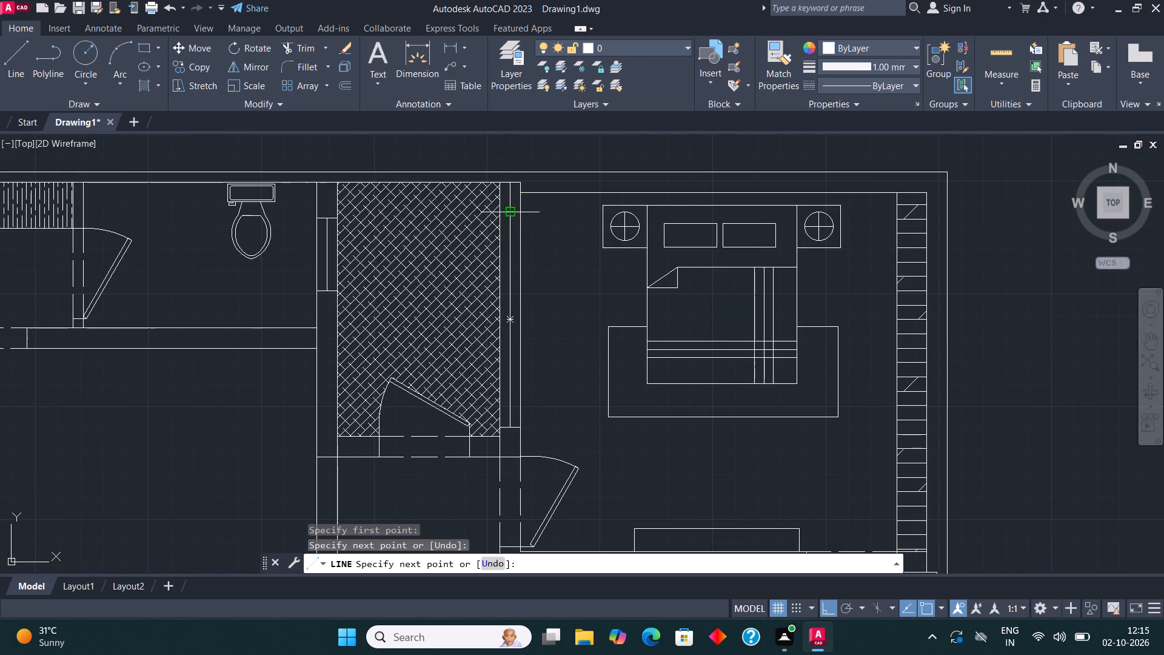
key("Escape")
Trim away the two short line pieces closing the top of the wall between the hatched shaft and the upper-right bedroom.
scroll(408, 258, "down", 1)
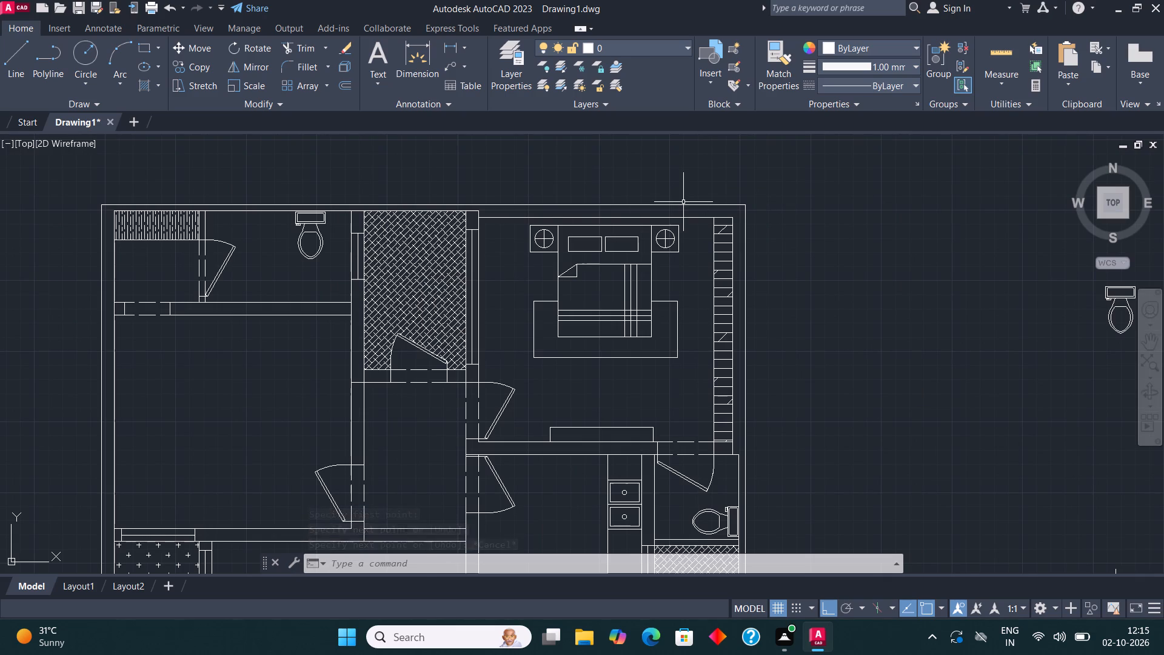
scroll(683, 201, "down", 1)
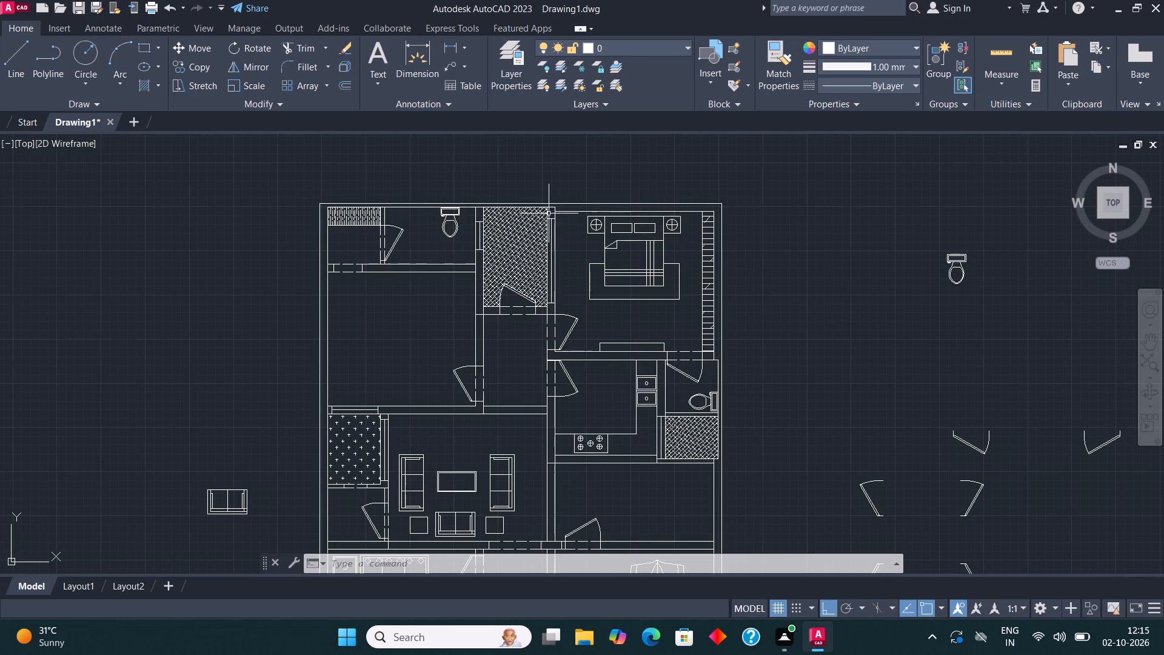
scroll(549, 212, "up", 3)
middle_click_drag(609, 183, 609, 217)
left_click(314, 48)
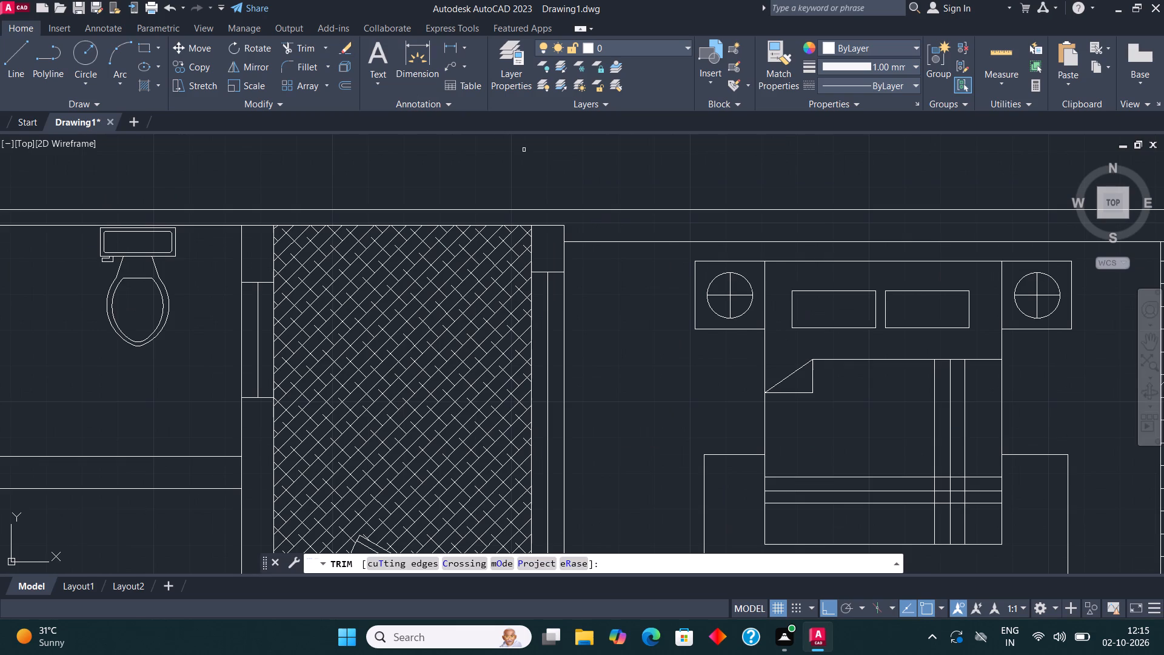
left_click(558, 228)
left_click(574, 229)
left_click(560, 223)
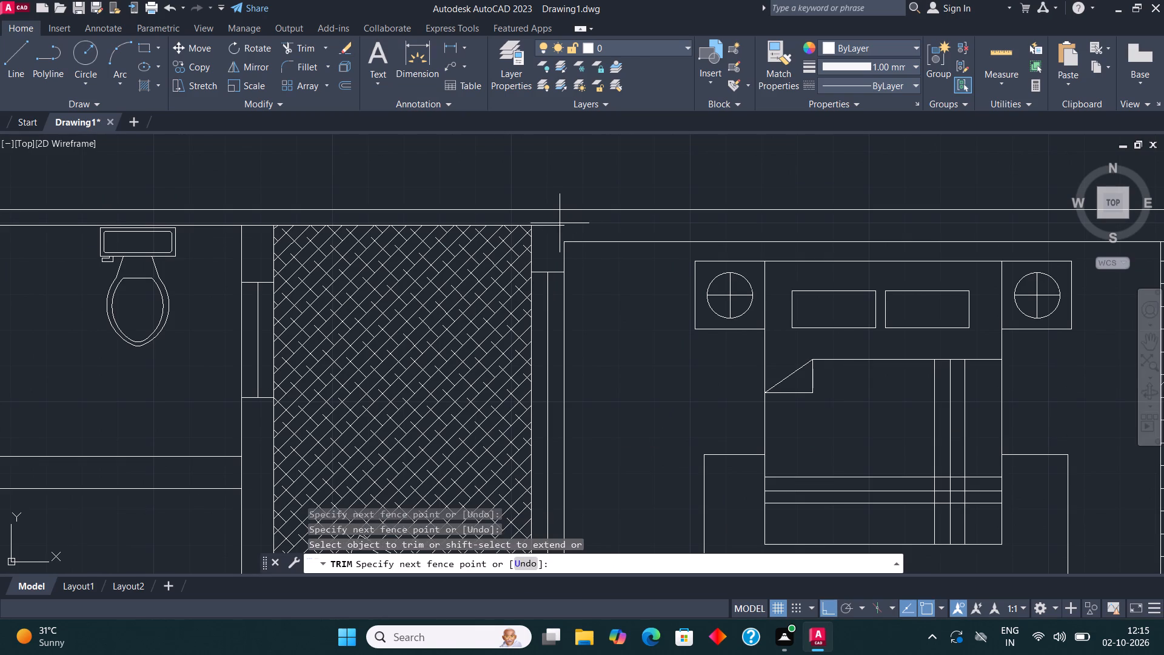
left_click(556, 230)
scroll(543, 232, "down", 2)
key("Escape")
Copy the double bed with its side tables and rug from the upper-right bedroom to the empty space left of the plan.
scroll(545, 198, "down", 2)
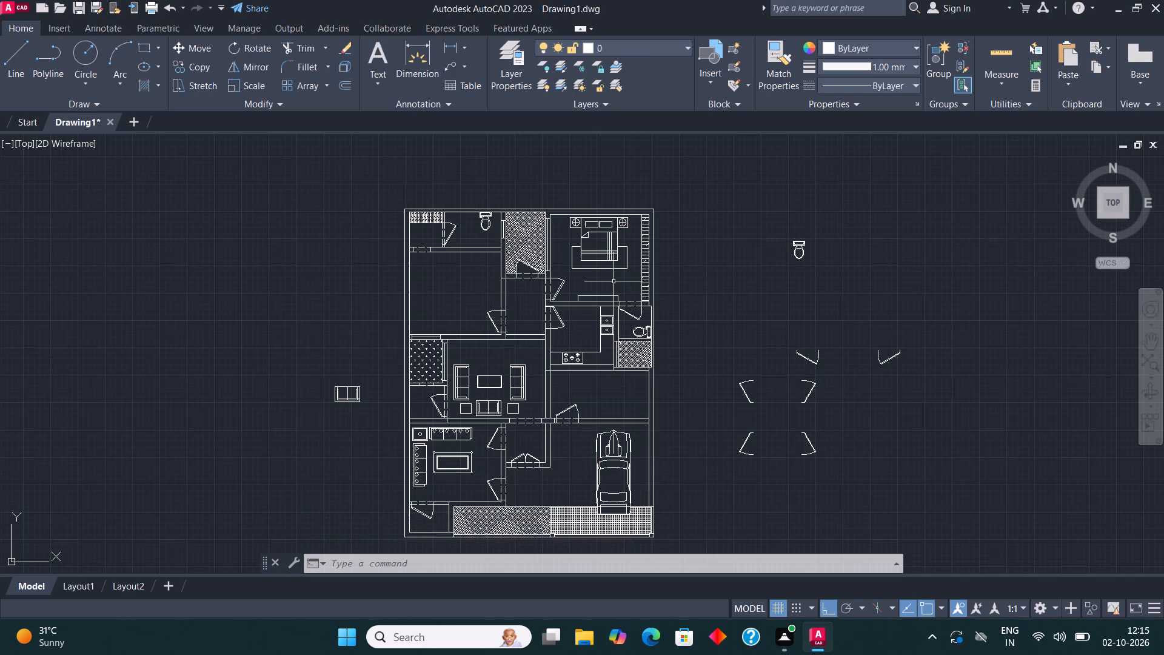
scroll(588, 179, "up", 3)
scroll(678, 394, "down", 1)
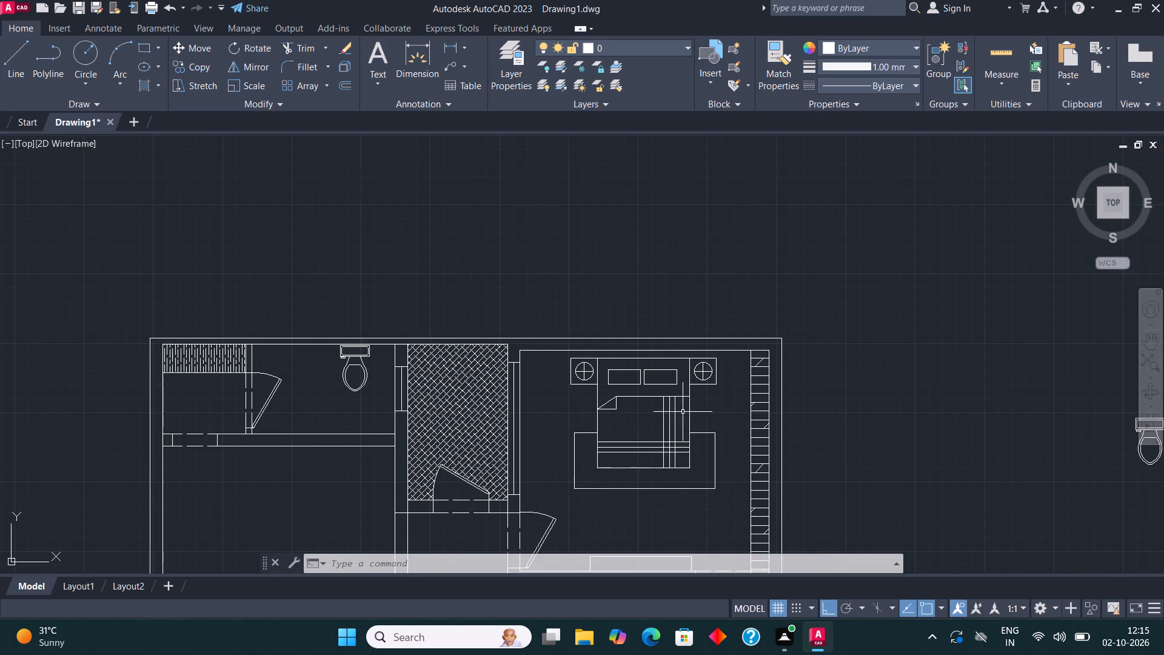
left_click_drag(726, 518, 725, 512)
left_click(572, 372)
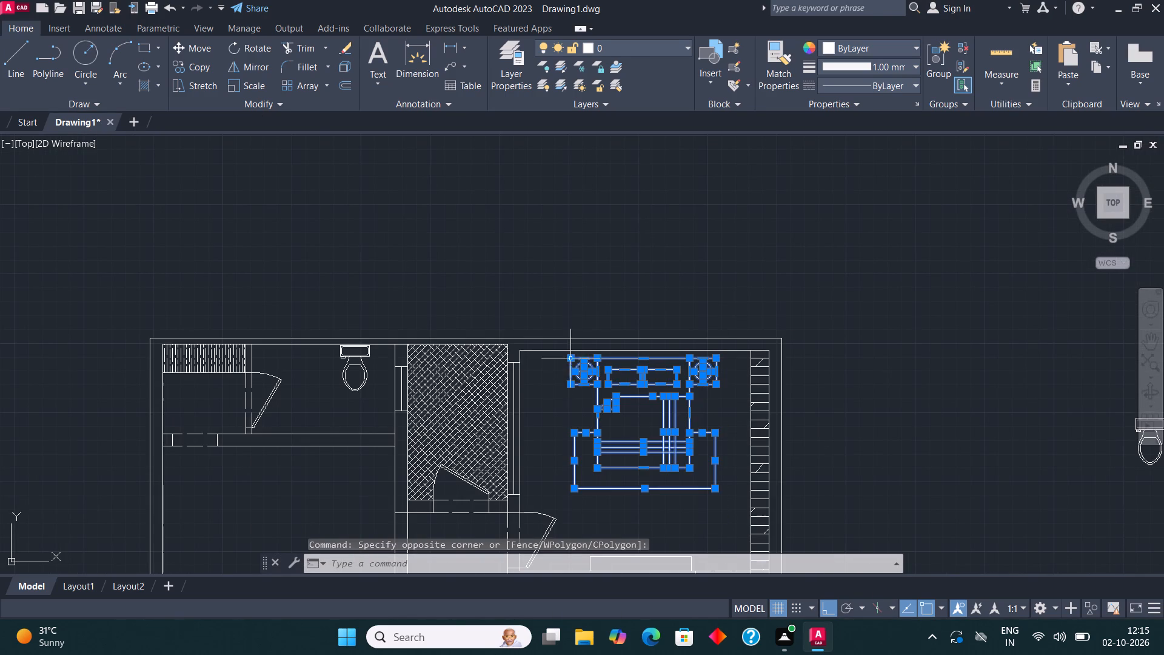
left_click(197, 64)
left_click(643, 445)
scroll(841, 338, "down", 3)
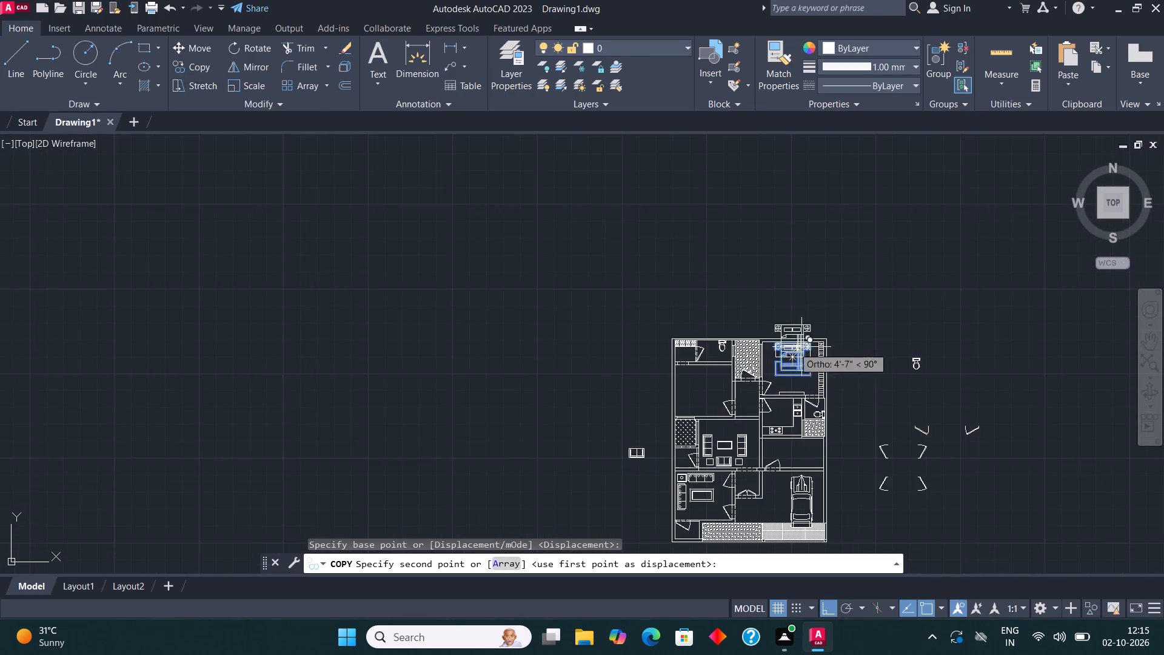
scroll(597, 368, "up", 1)
left_click(594, 369)
key("Escape")
Rotate the copied bed set 90 degrees so its headboard faces left.
left_click(640, 394)
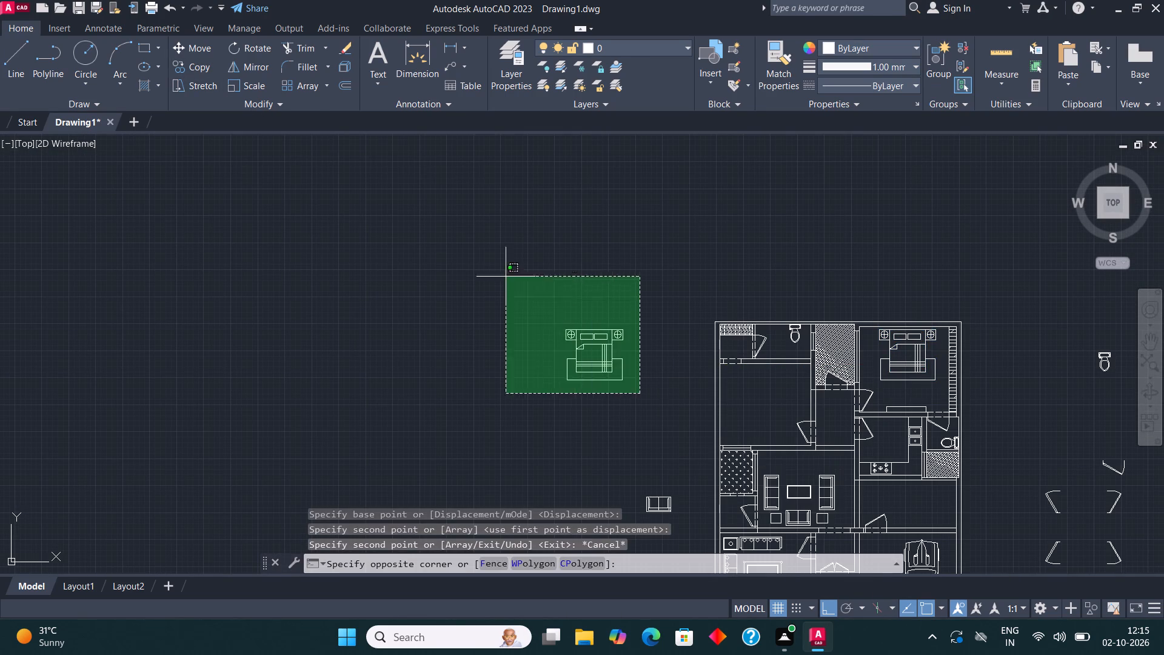
left_click(501, 298)
left_click(263, 45)
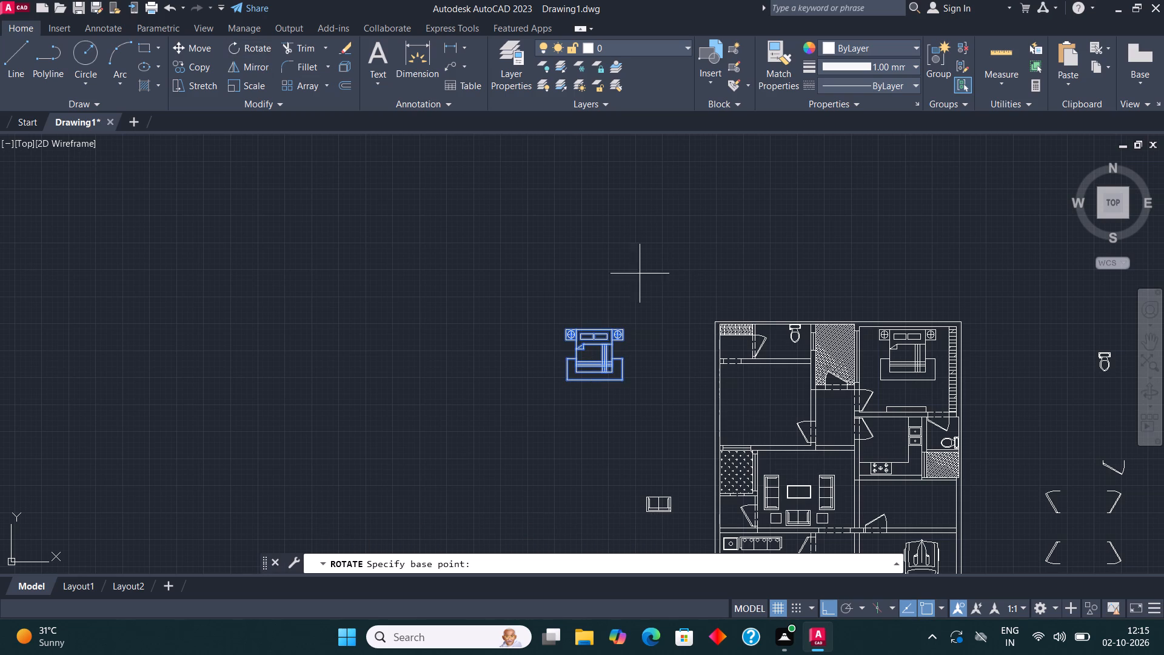
left_click(594, 297)
left_click(593, 265)
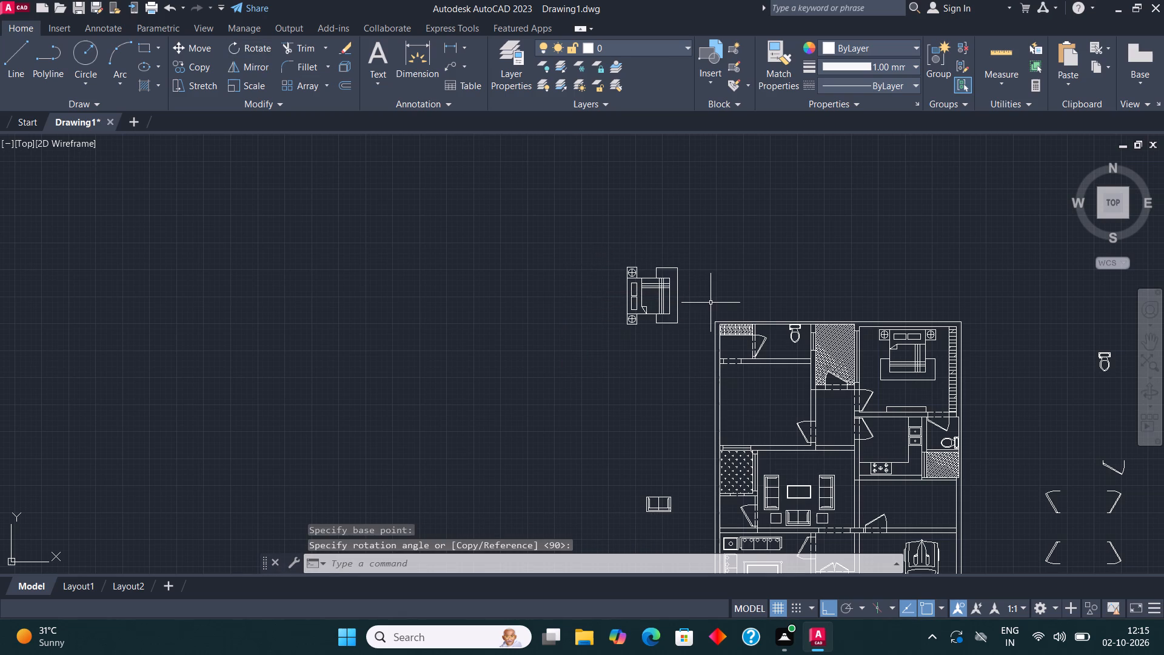
Move the rotated bed set into the left bedroom with Ortho off, placing its headboard side against the outer left wall.
scroll(711, 303, "up", 2)
left_click(651, 378)
left_click(440, 166)
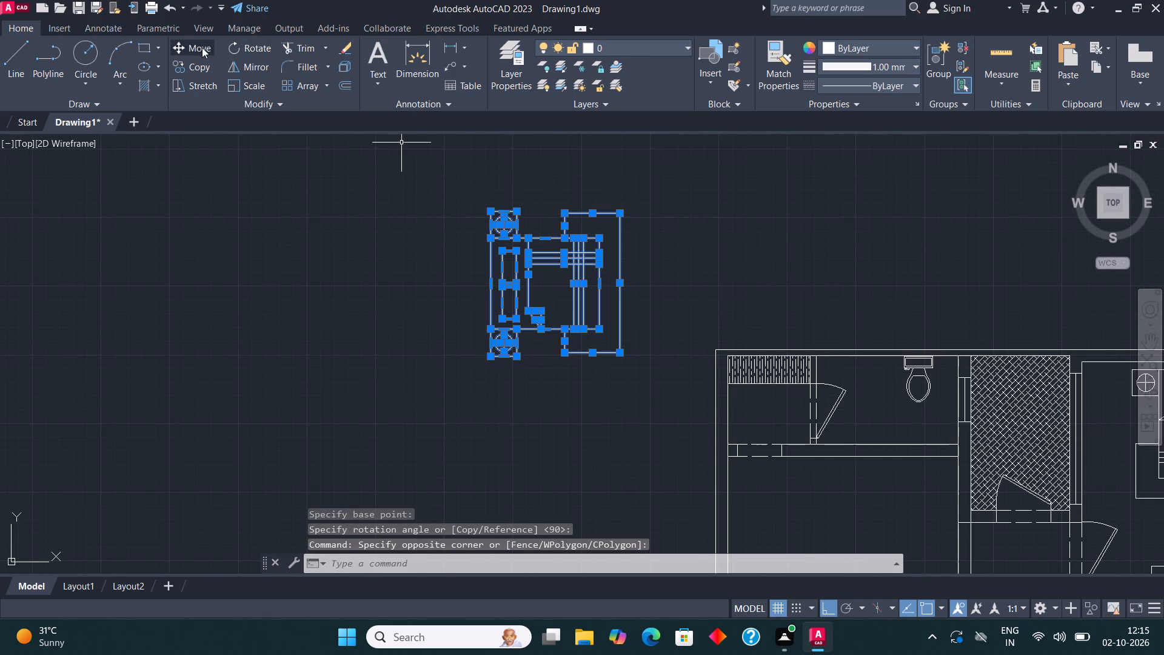
left_click(201, 47)
left_click(487, 358)
scroll(589, 324, "down", 1)
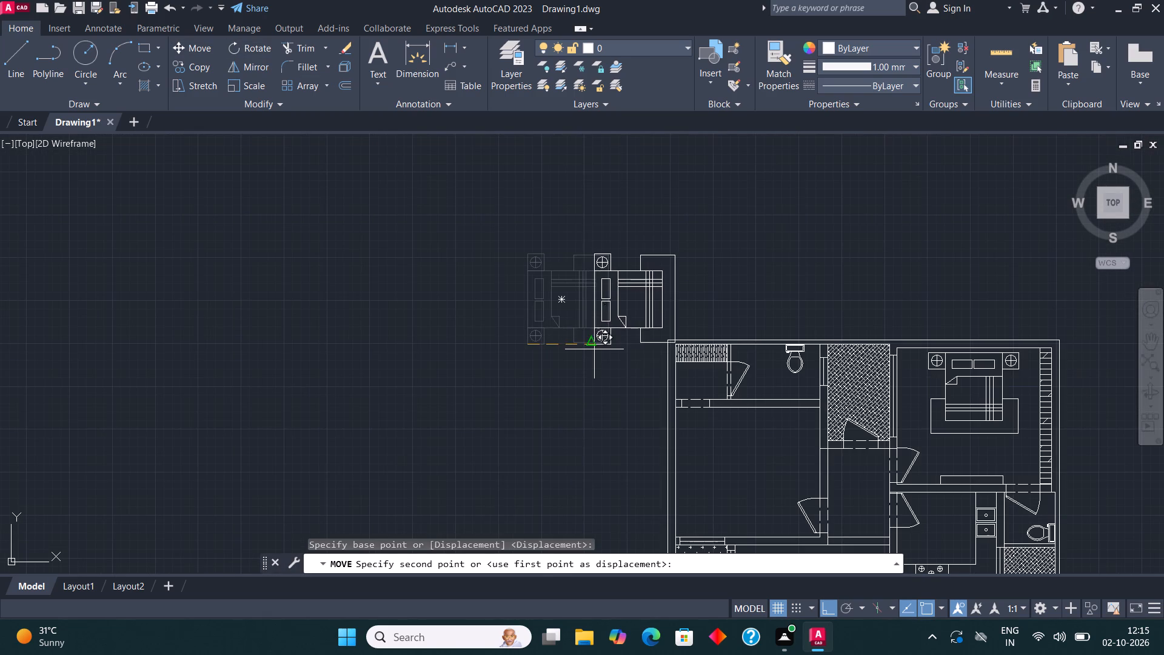
key("F8")
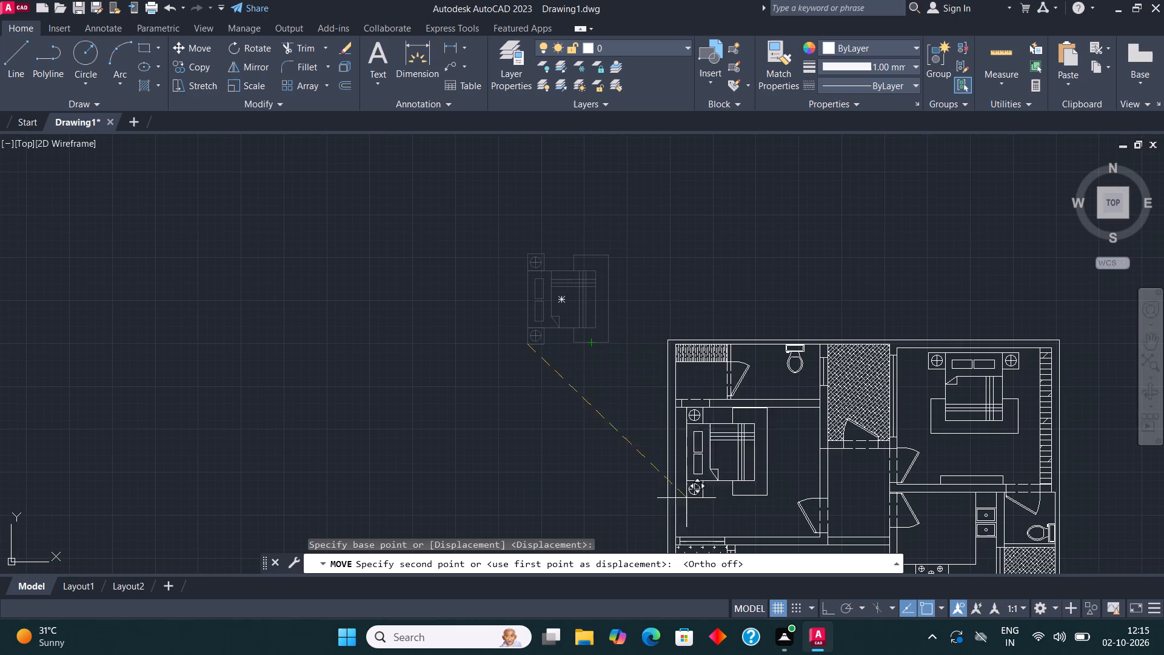
scroll(640, 273, "down", 1)
scroll(673, 392, "up", 2)
scroll(664, 469, "up", 1)
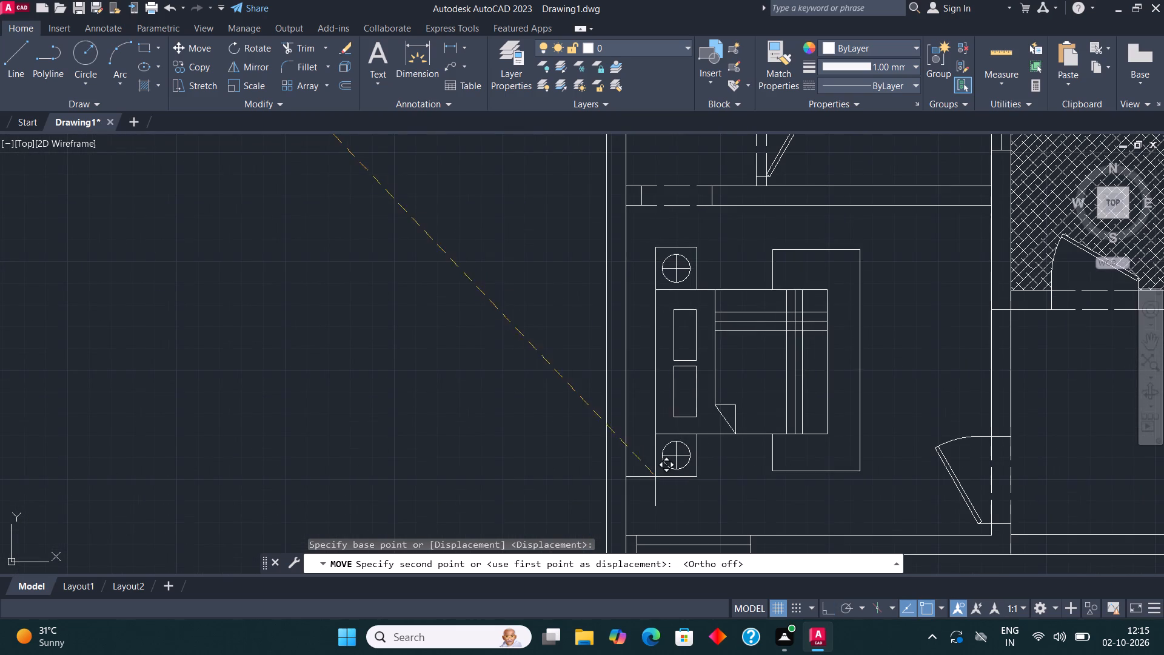
left_click(633, 469)
scroll(298, 355, "down", 2)
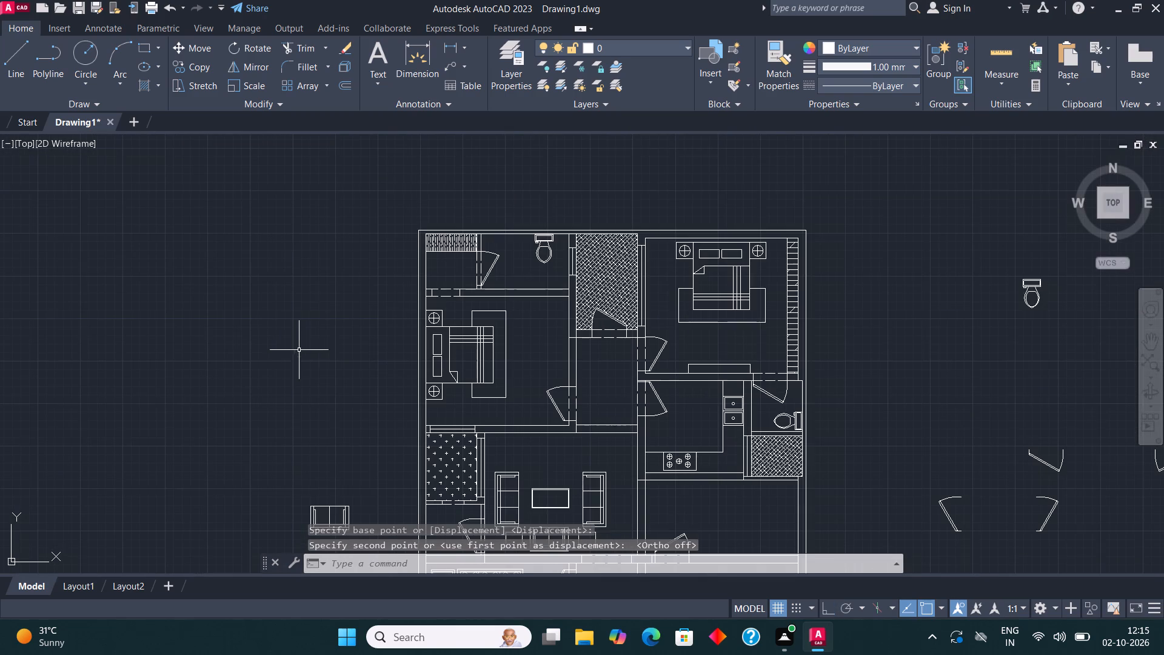
key("Escape")
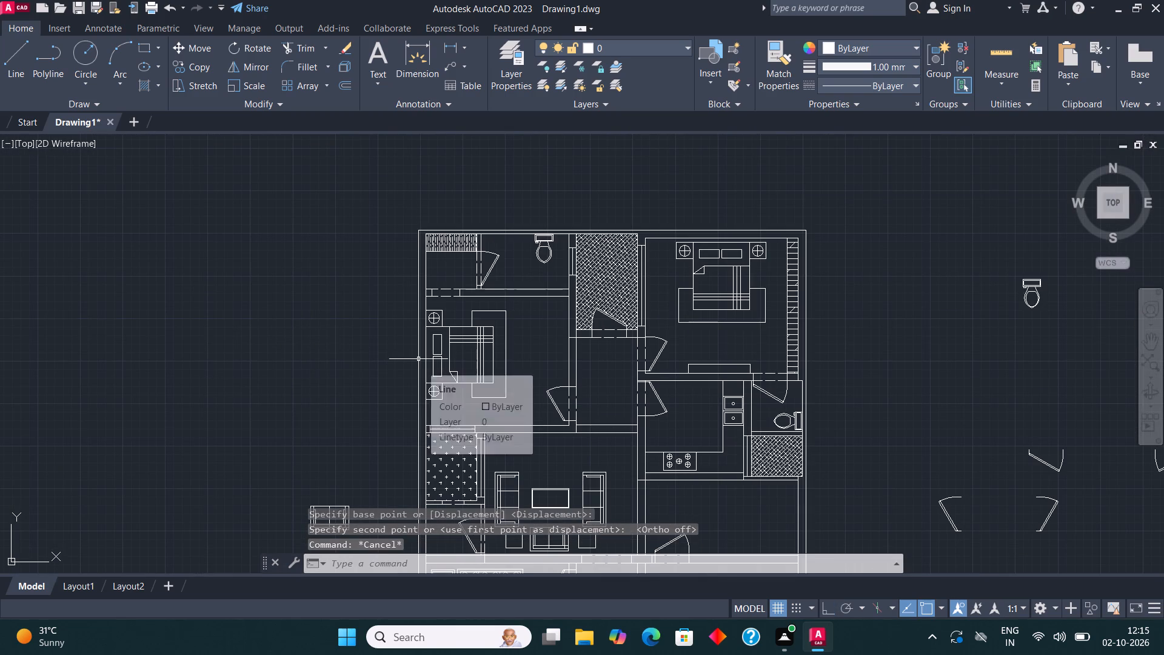
Draw a narrow upright rectangle as a wall unit against the left bedroom's right wall, opposite the bed and above the door.
left_click(140, 48)
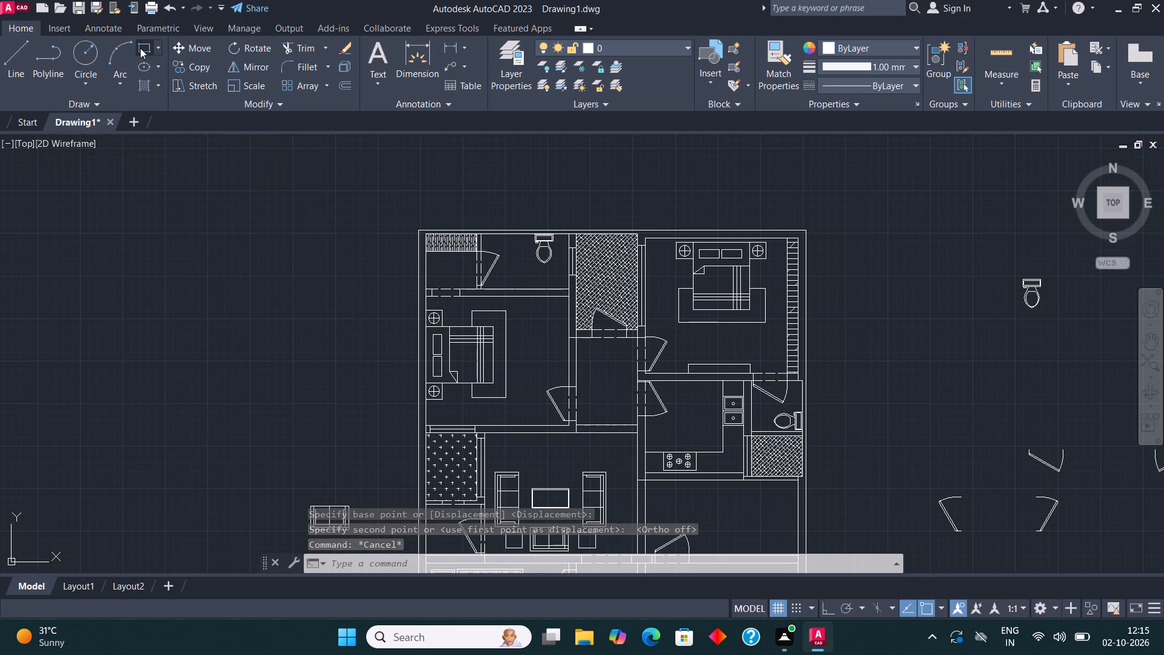
scroll(569, 351, "up", 1)
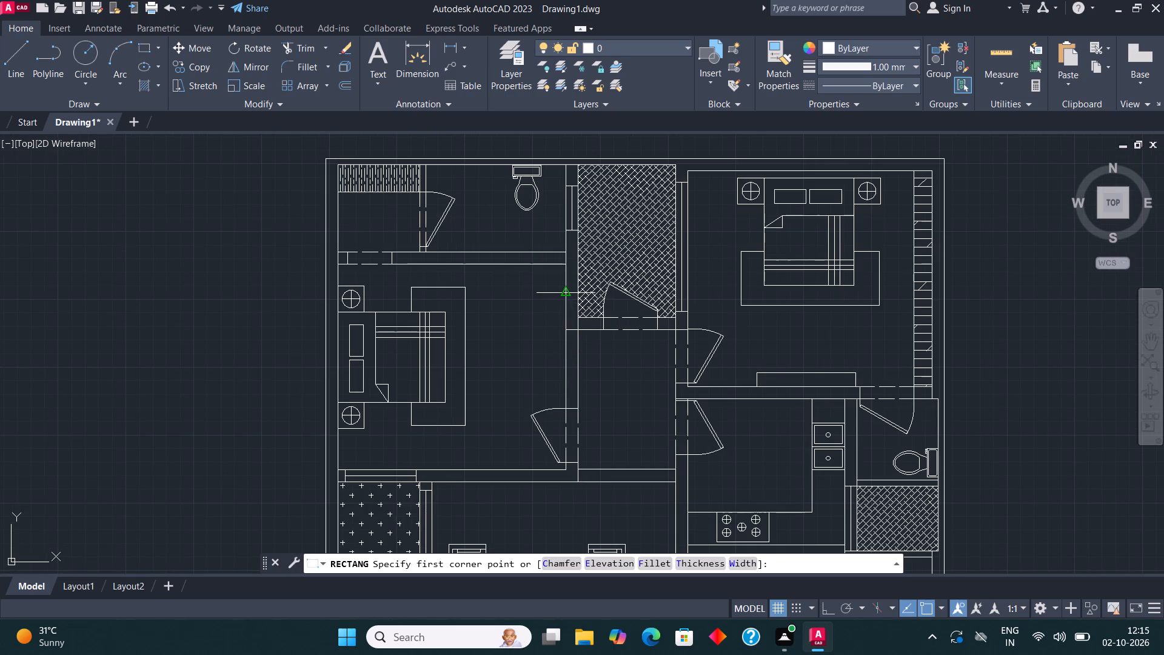
left_click(564, 295)
left_click(552, 388)
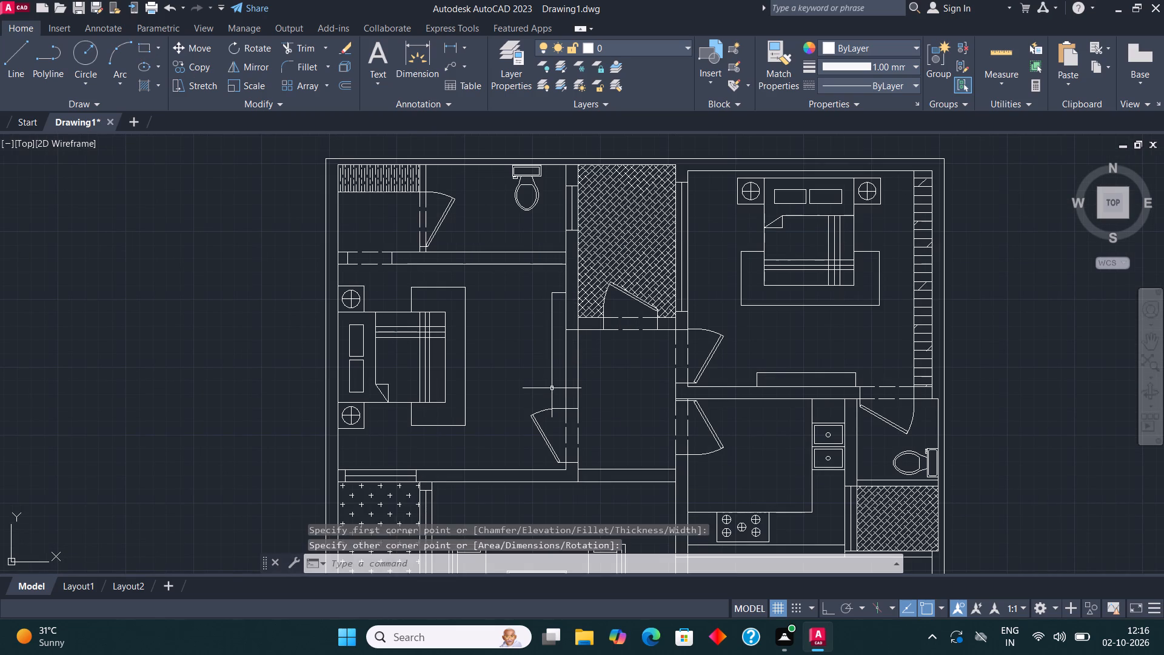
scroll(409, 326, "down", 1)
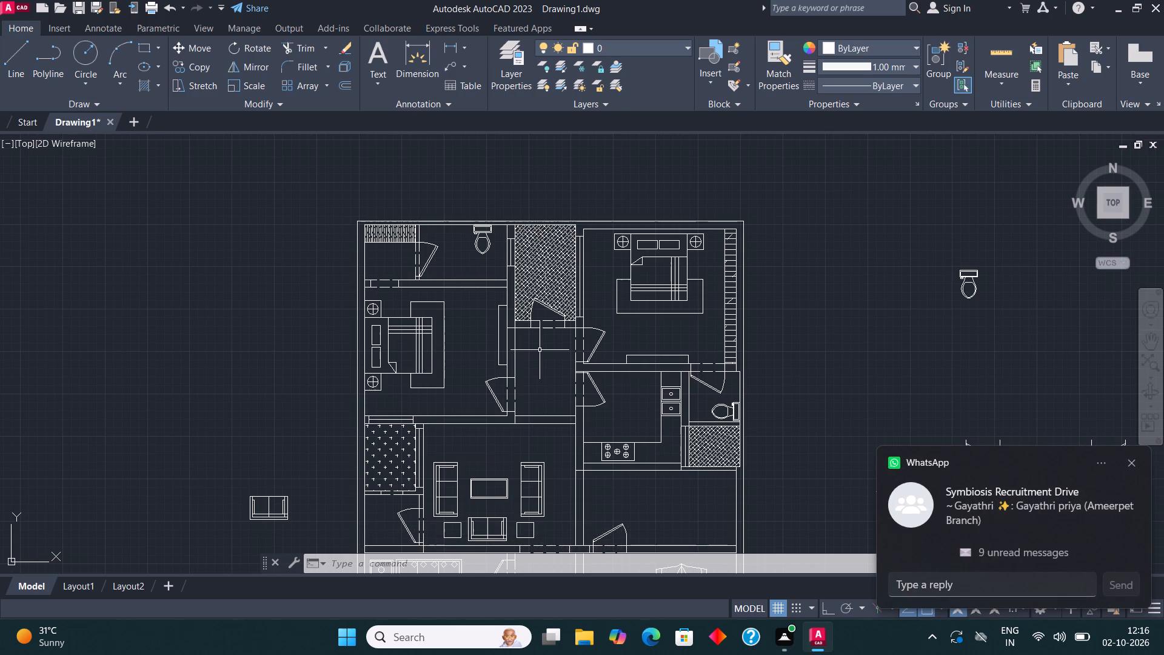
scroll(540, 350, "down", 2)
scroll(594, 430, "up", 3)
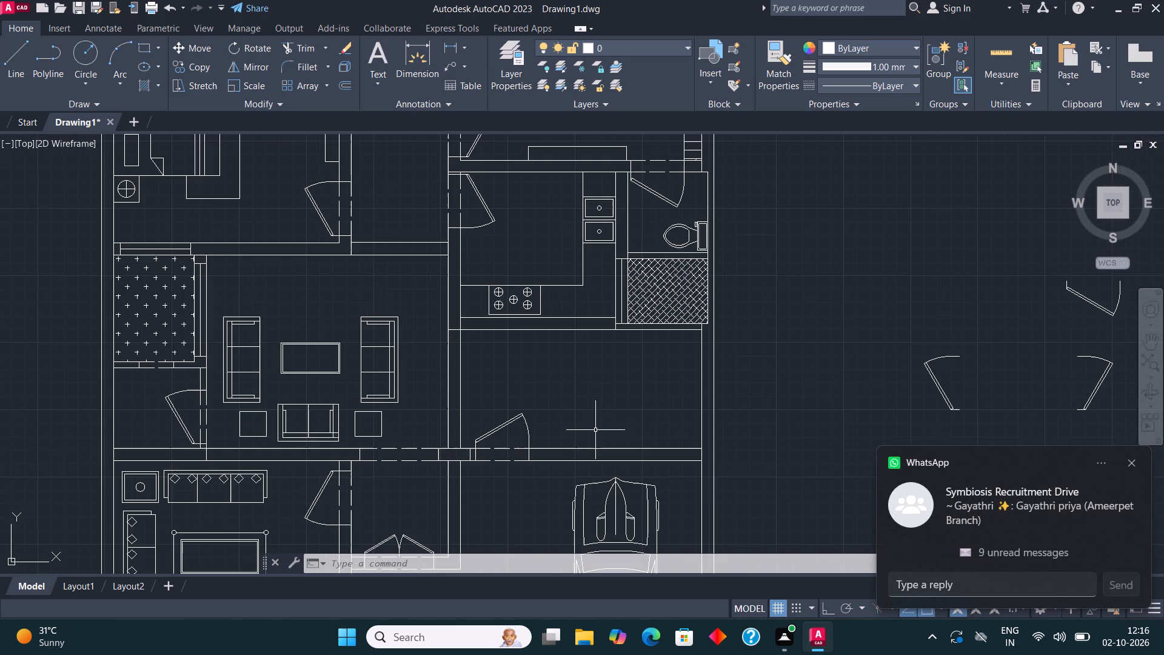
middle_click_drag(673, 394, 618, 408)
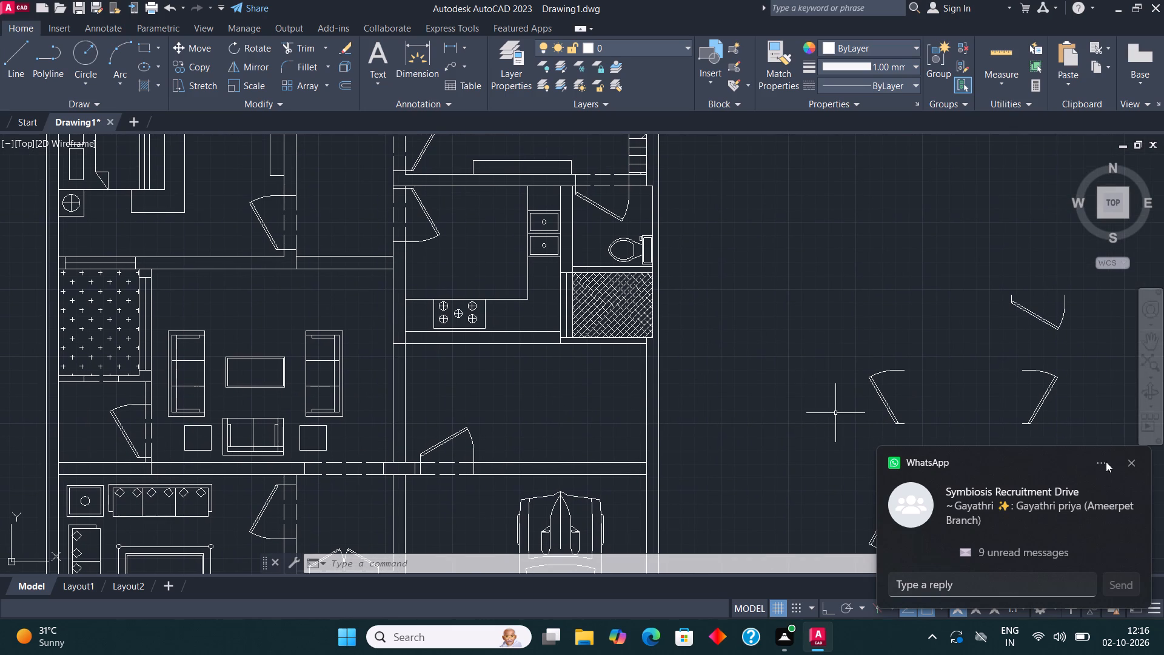
Draw a 3' line along the upper wall of the room below the kitchen, starting from its upper-left corner.
left_click(1130, 462)
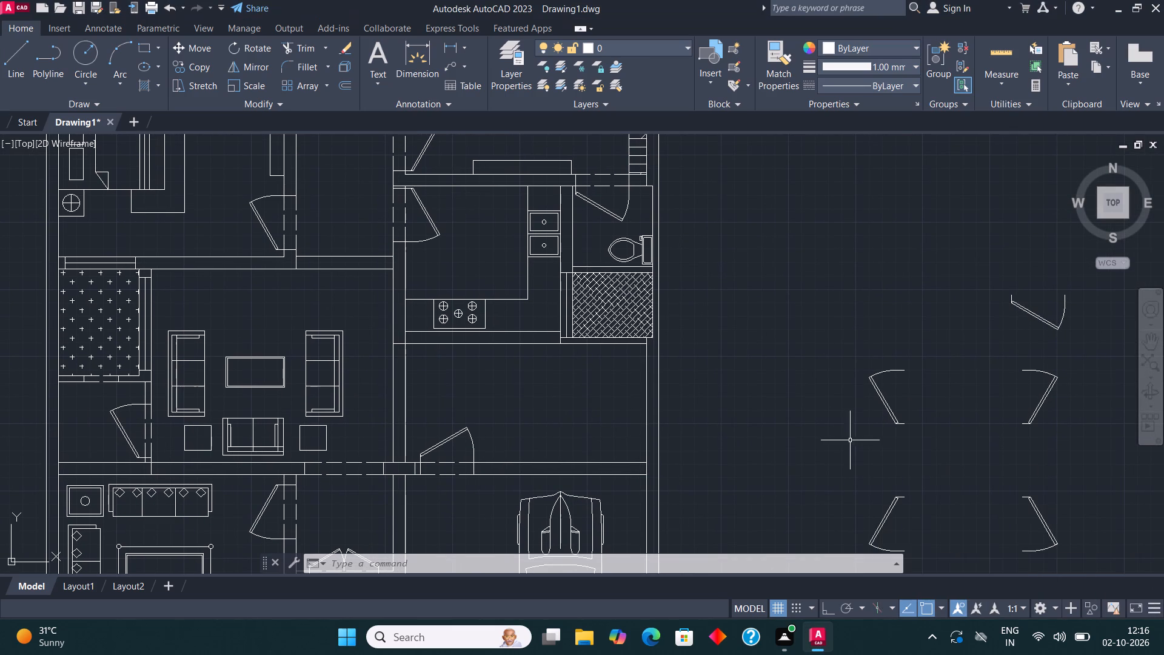
left_click(12, 67)
left_click(403, 344)
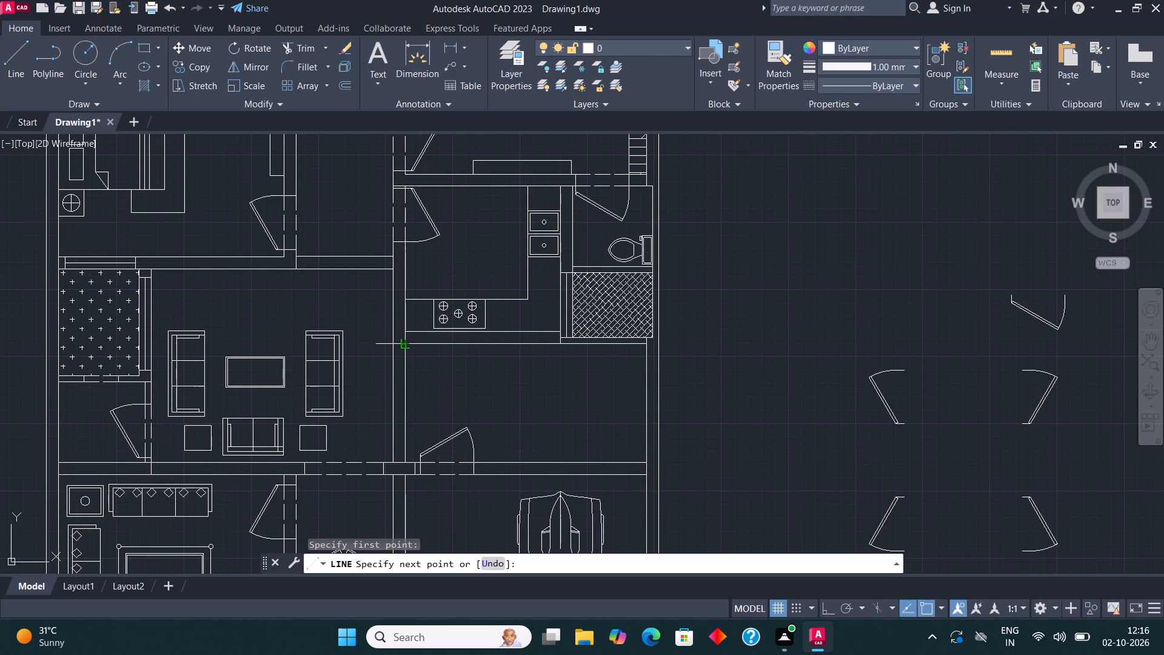
type("3'")
key("Return")
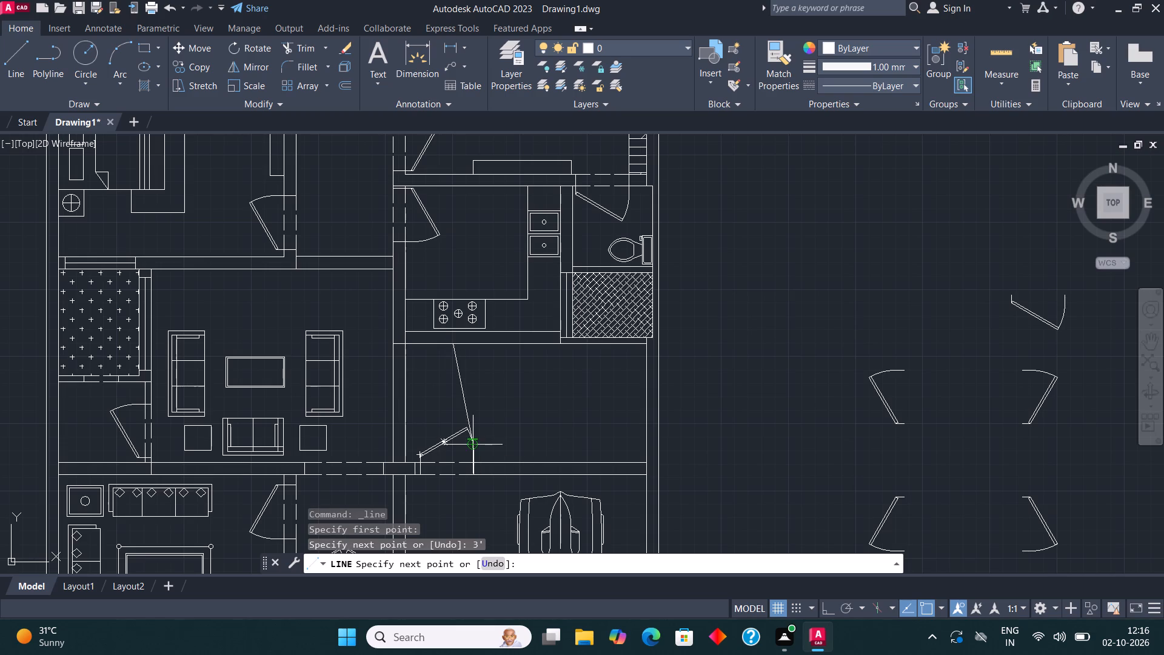
key("Escape")
With Ortho on, draw a vertical line from the lower wall, just right of the door, up to the room's upper wall.
left_click(8, 52)
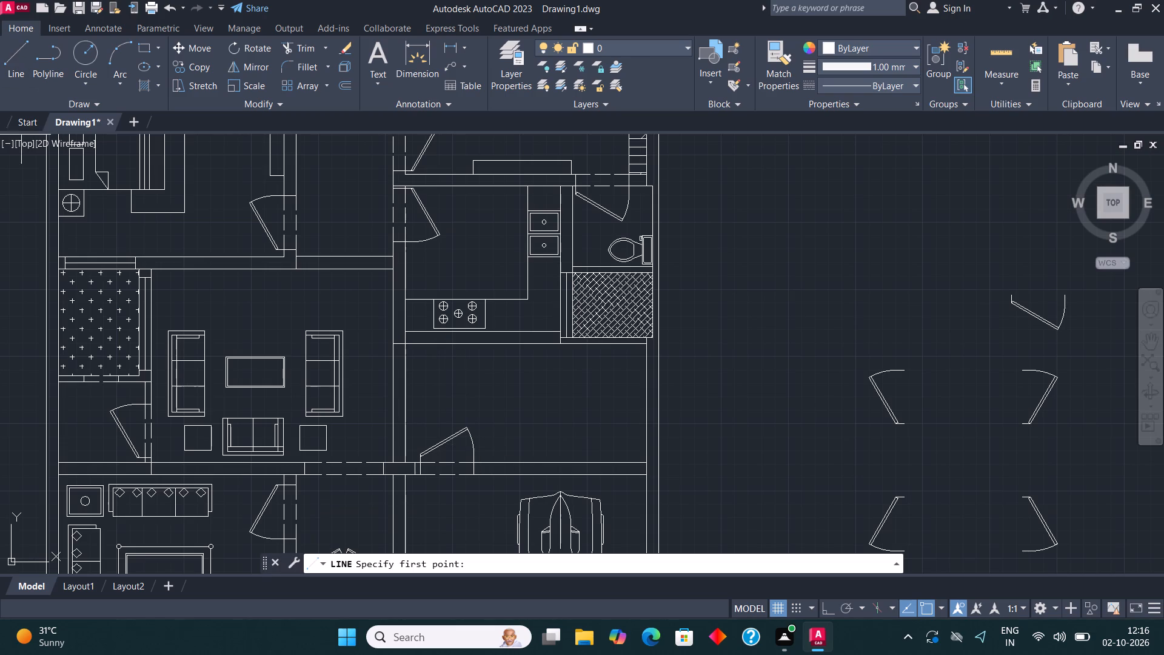
left_click(483, 465)
key("F8")
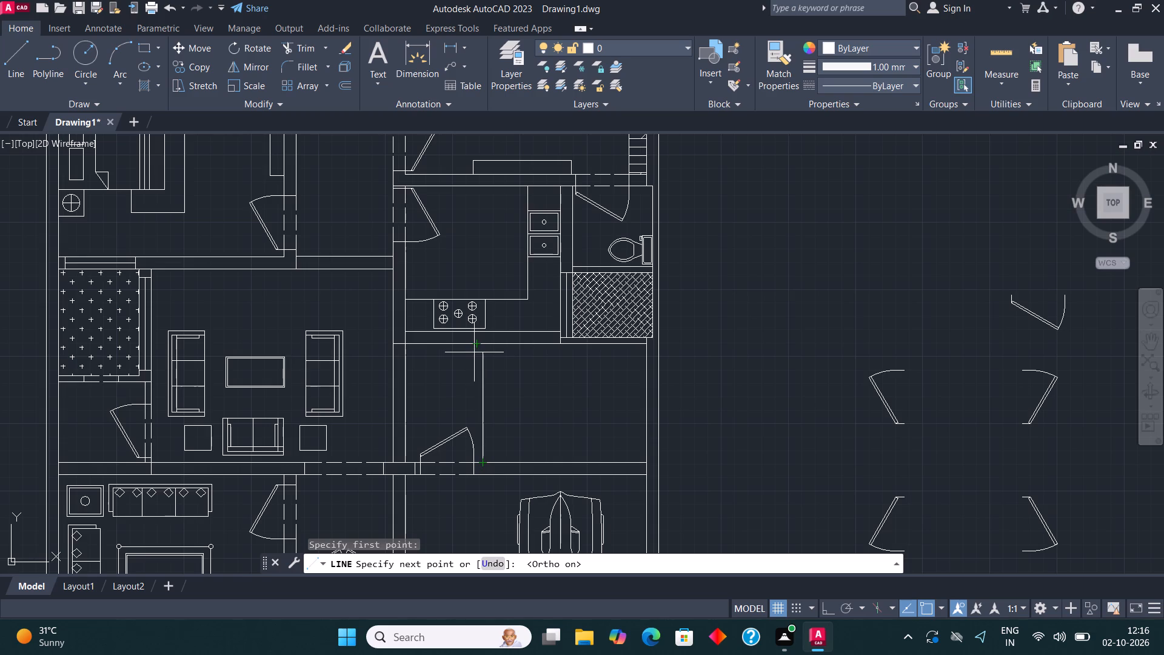
left_click(482, 348)
key("Escape")
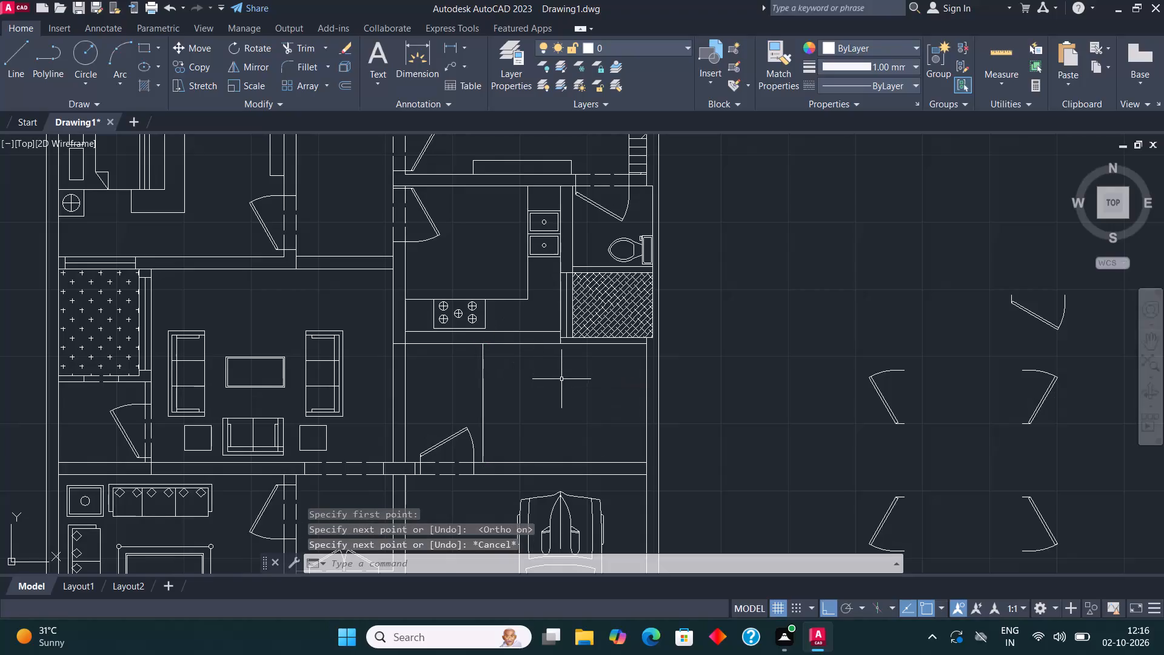
Draw a horizontal line about 6'-6" long to the right from the midpoint of the new vertical line.
middle_click_drag(642, 435, 607, 442)
left_click(19, 56)
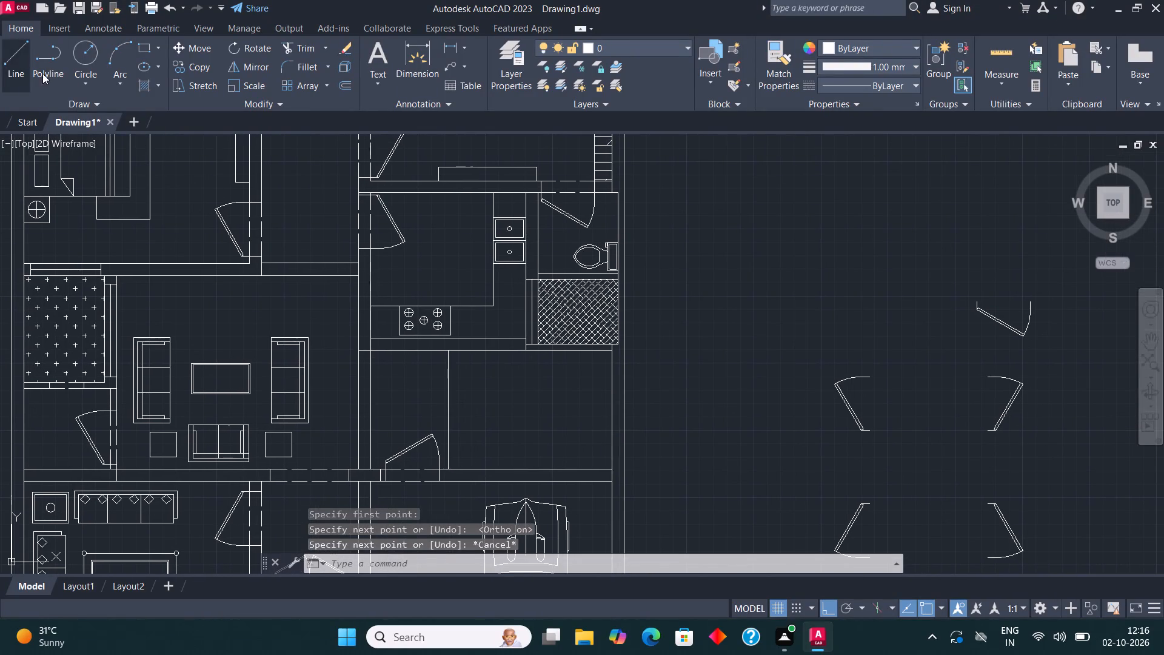
left_click(445, 408)
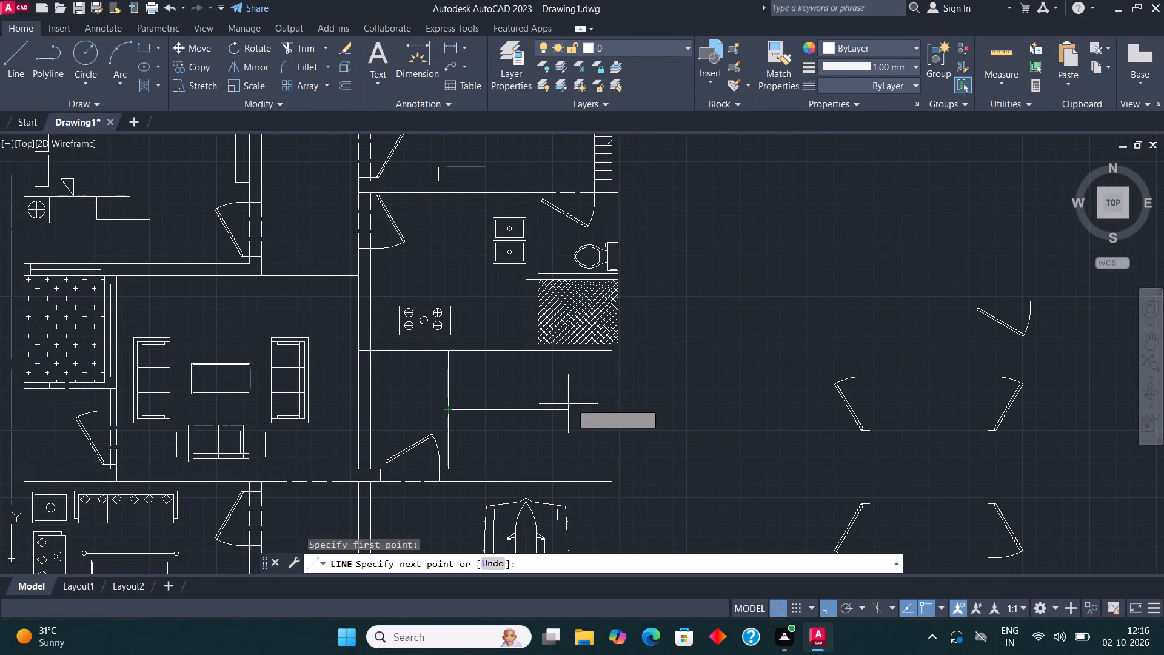
scroll(572, 425, "up", 1)
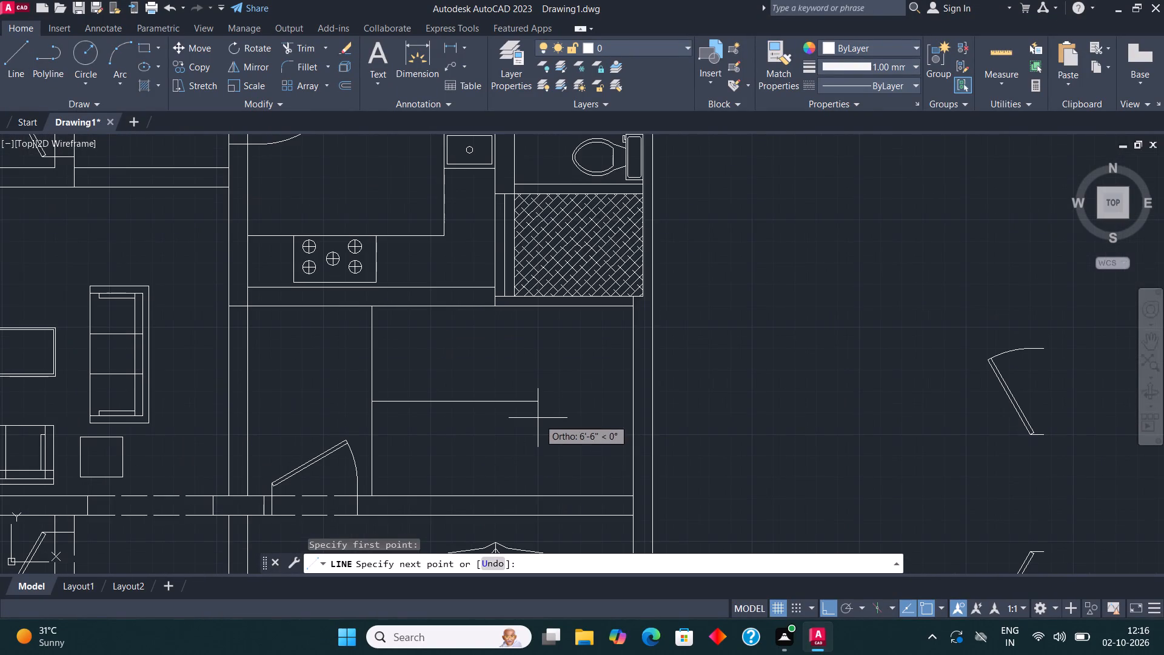
left_click(538, 418)
key("Escape")
Draw a line from the room's lower-right corner 3' left along the wall, continuing straight up to the upper wall.
left_click(16, 59)
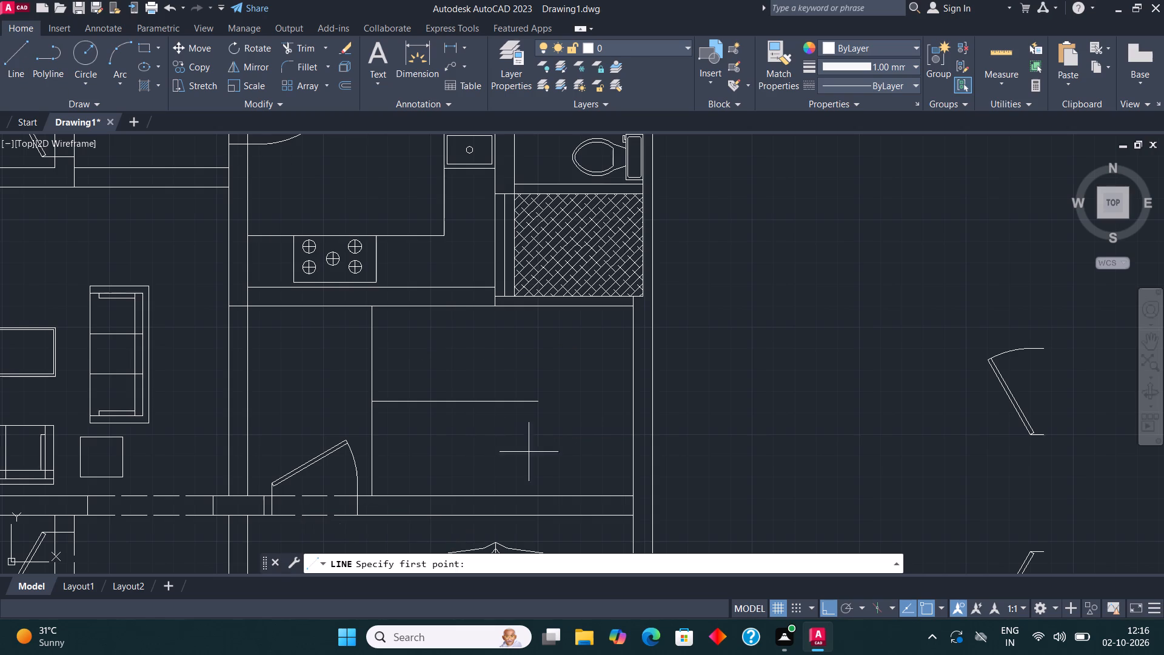
left_click(634, 496)
type("3'")
key("Return")
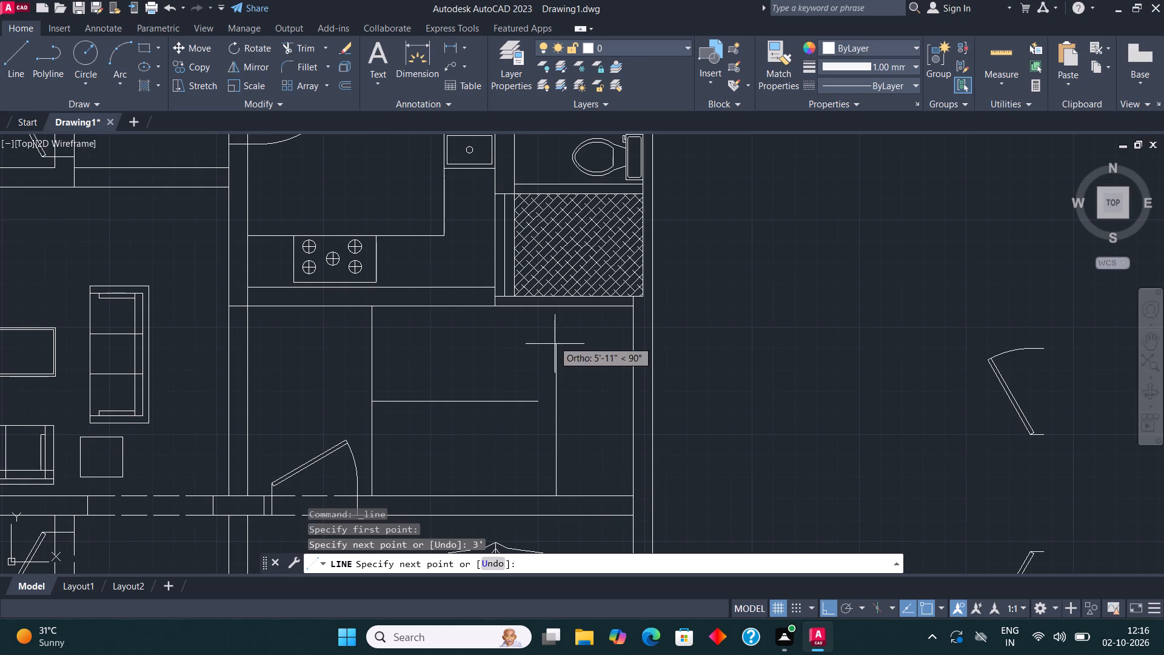
left_click(552, 307)
key("Escape")
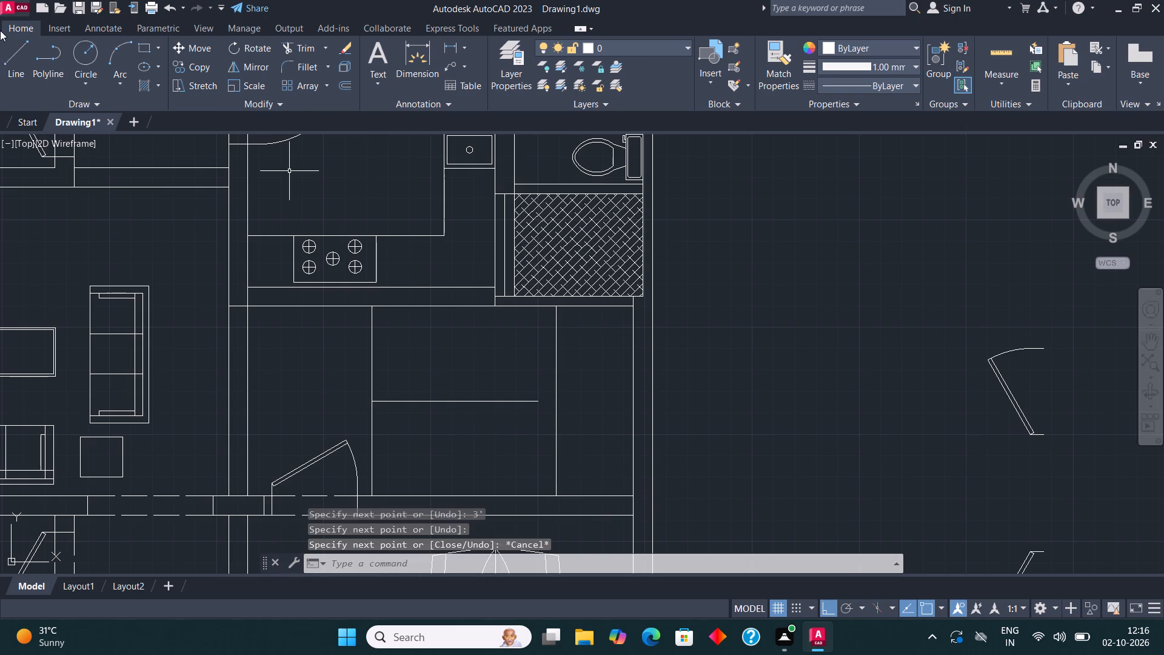
Close the gap between the horizontal middle line and the right vertical line, stretching the middle line's end to meet it.
left_click(16, 53)
left_click(544, 406)
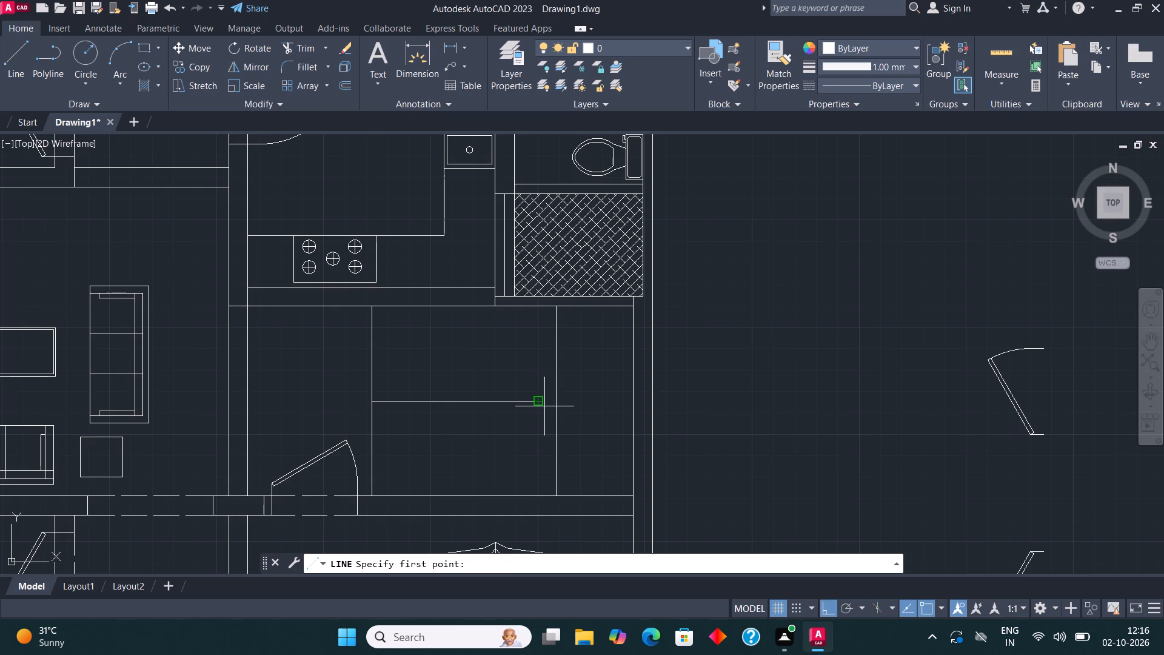
left_click(560, 403)
key("Escape")
scroll(421, 422, "up", 1)
left_click(449, 388)
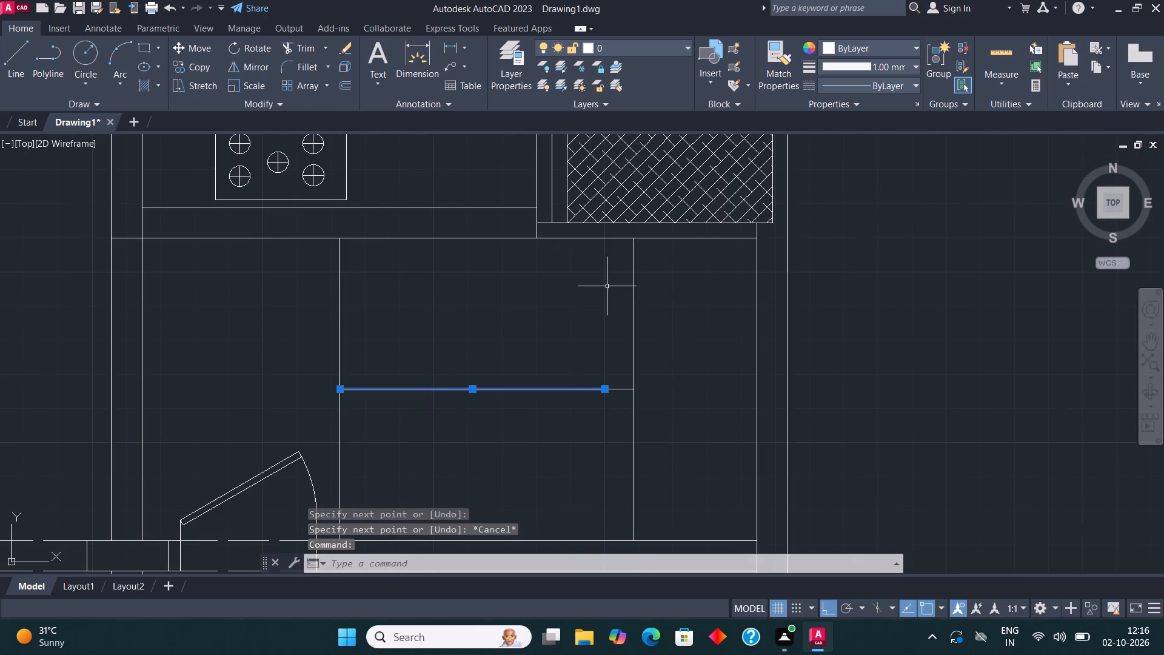
left_click(601, 390)
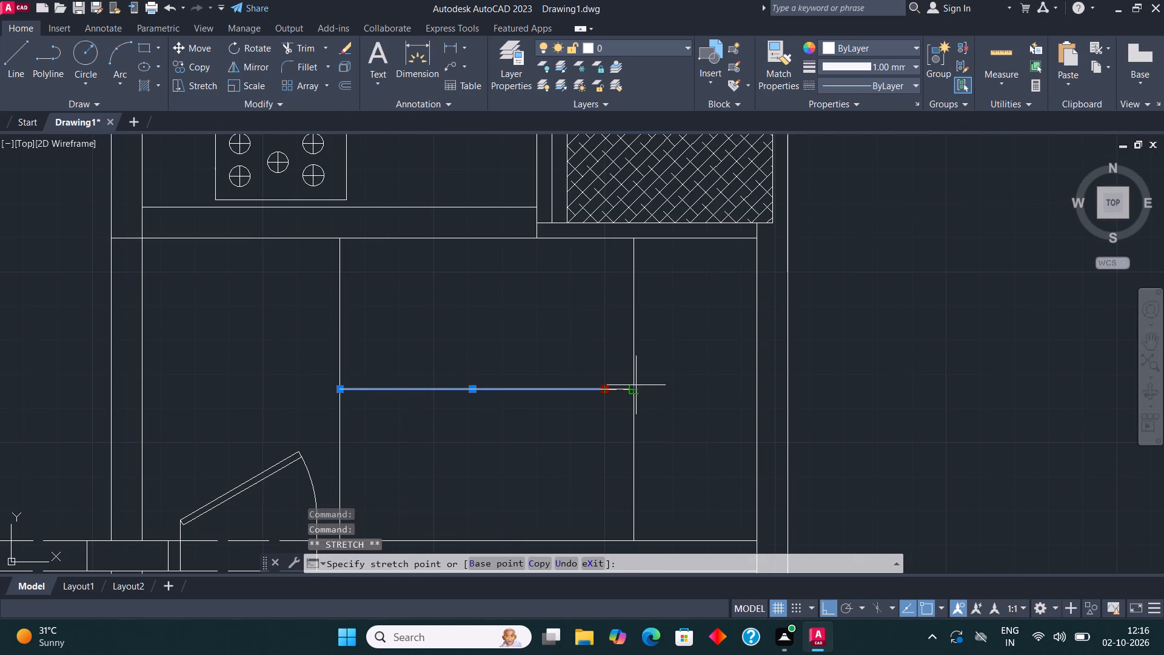
left_click(636, 385)
key("Escape")
Offset the horizontal middle line 1" to both sides, above and below.
left_click(536, 385)
left_click(530, 394)
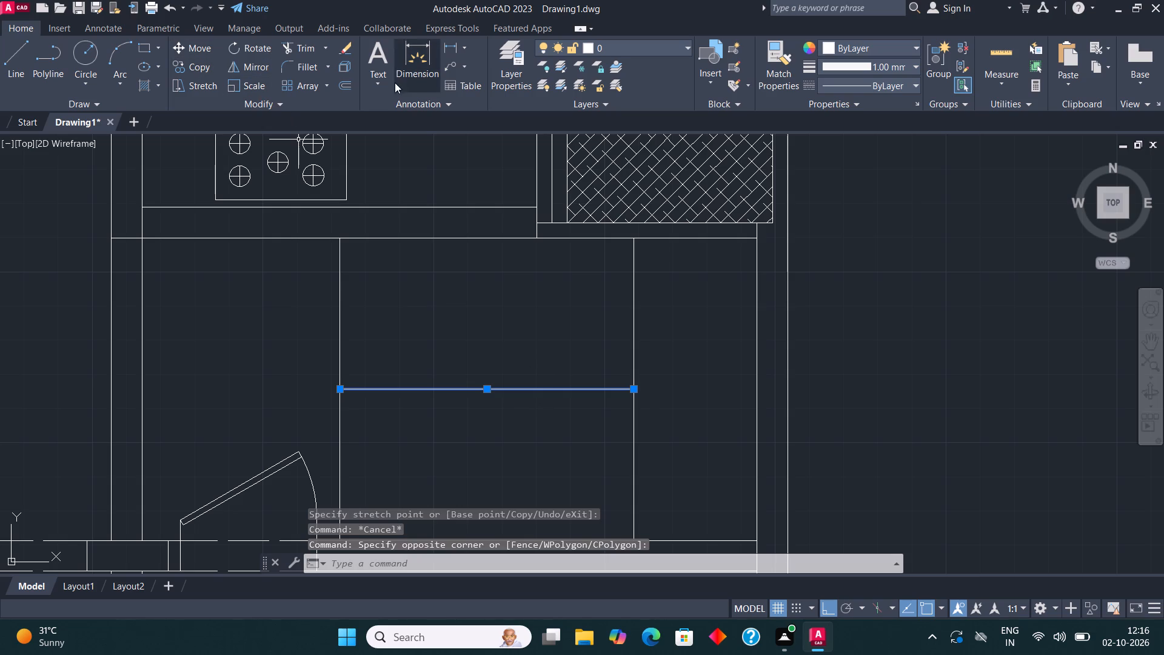
left_click(352, 83)
left_click(478, 387)
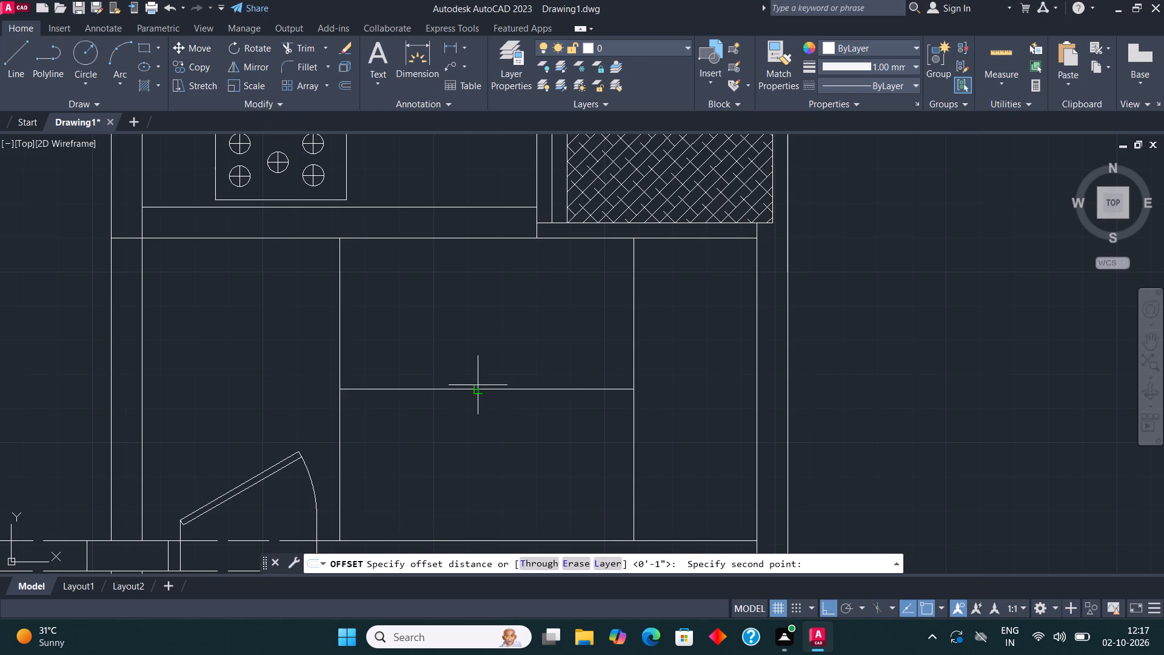
type("1\"")
key("Return")
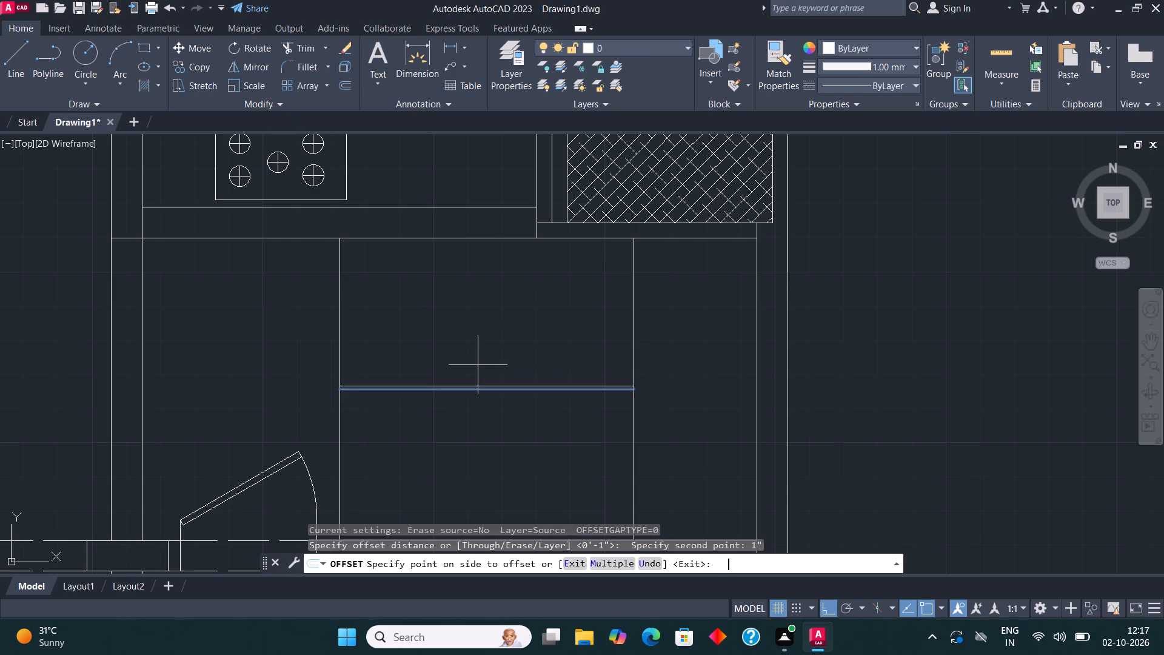
left_click(478, 365)
left_click(478, 364)
left_click(475, 391)
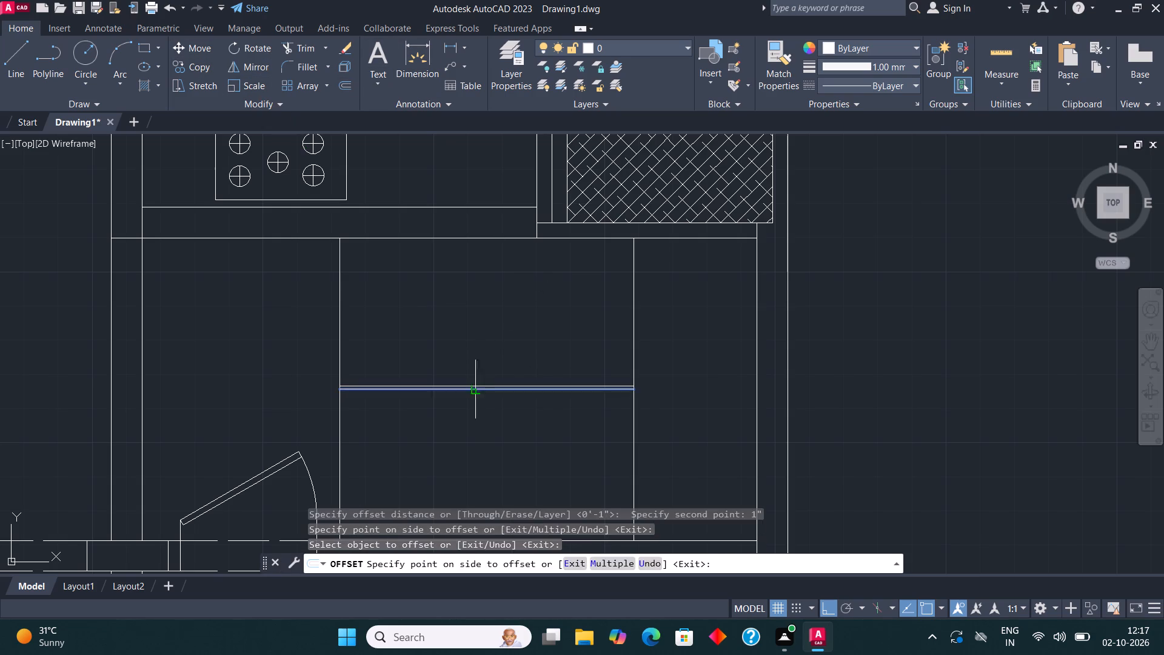
left_click(476, 408)
key("Escape")
Delete the original centre line between the two 1" offset lines.
left_click(481, 391)
left_click(481, 385)
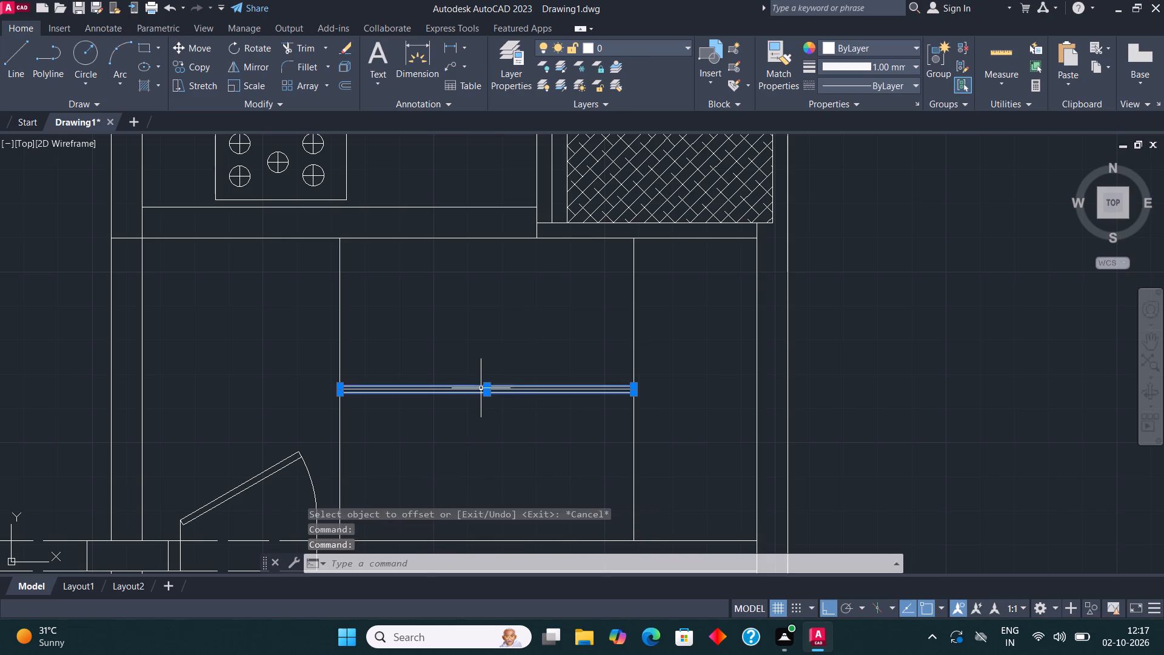
key("Escape")
left_click(480, 391)
key("Escape")
left_click(479, 389)
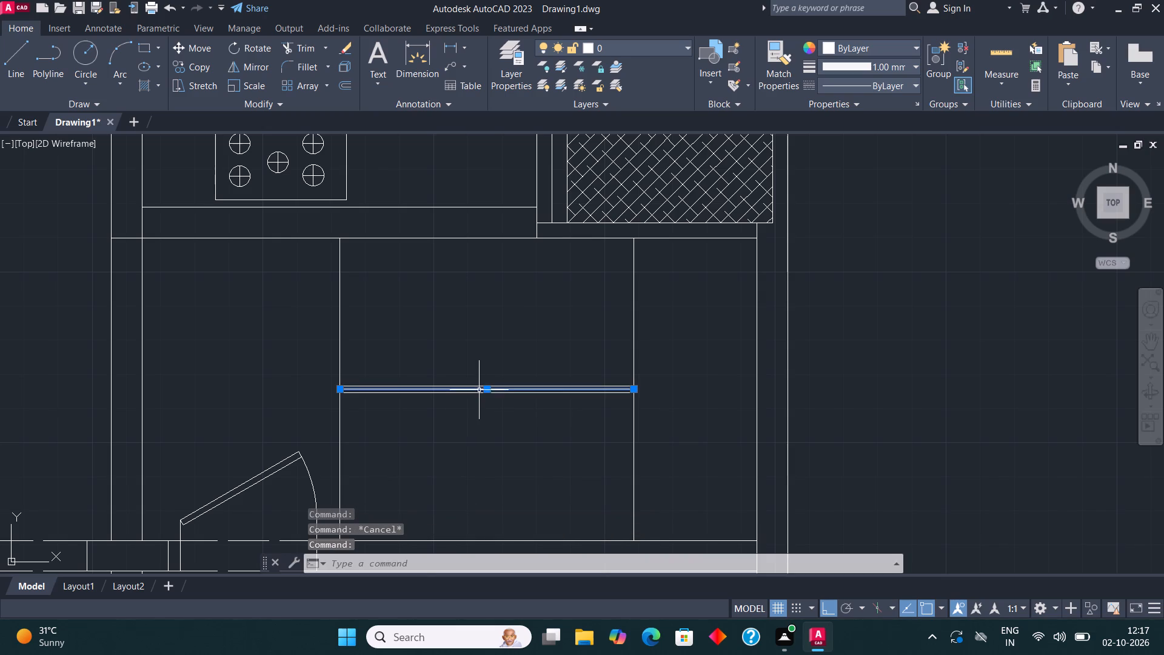
key("Delete")
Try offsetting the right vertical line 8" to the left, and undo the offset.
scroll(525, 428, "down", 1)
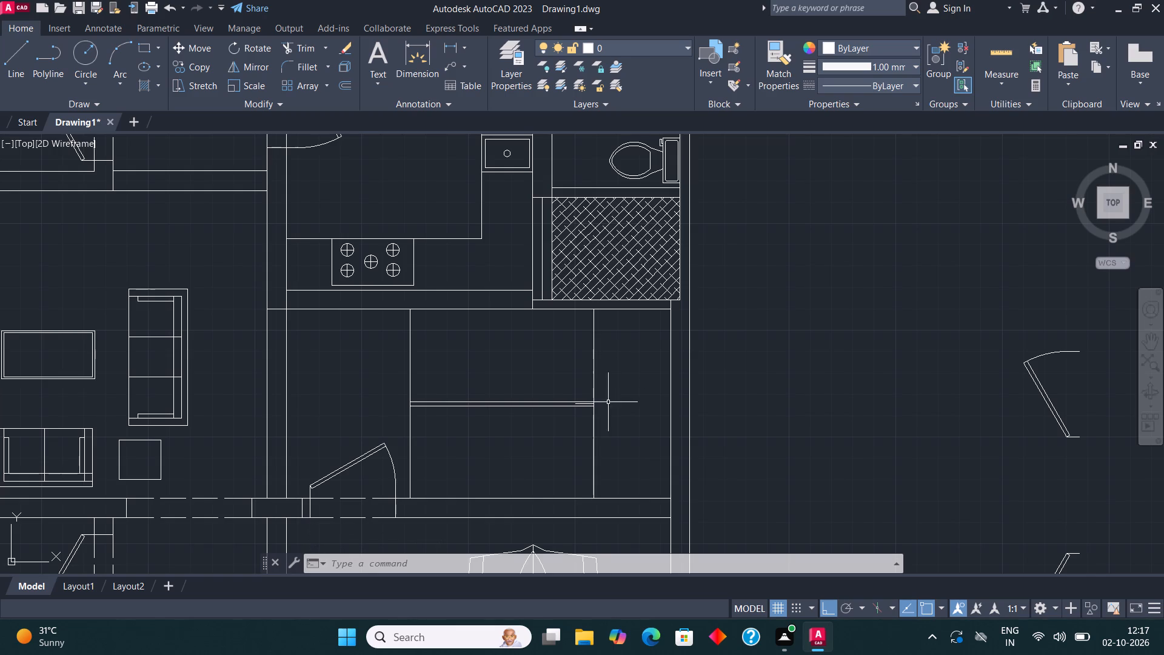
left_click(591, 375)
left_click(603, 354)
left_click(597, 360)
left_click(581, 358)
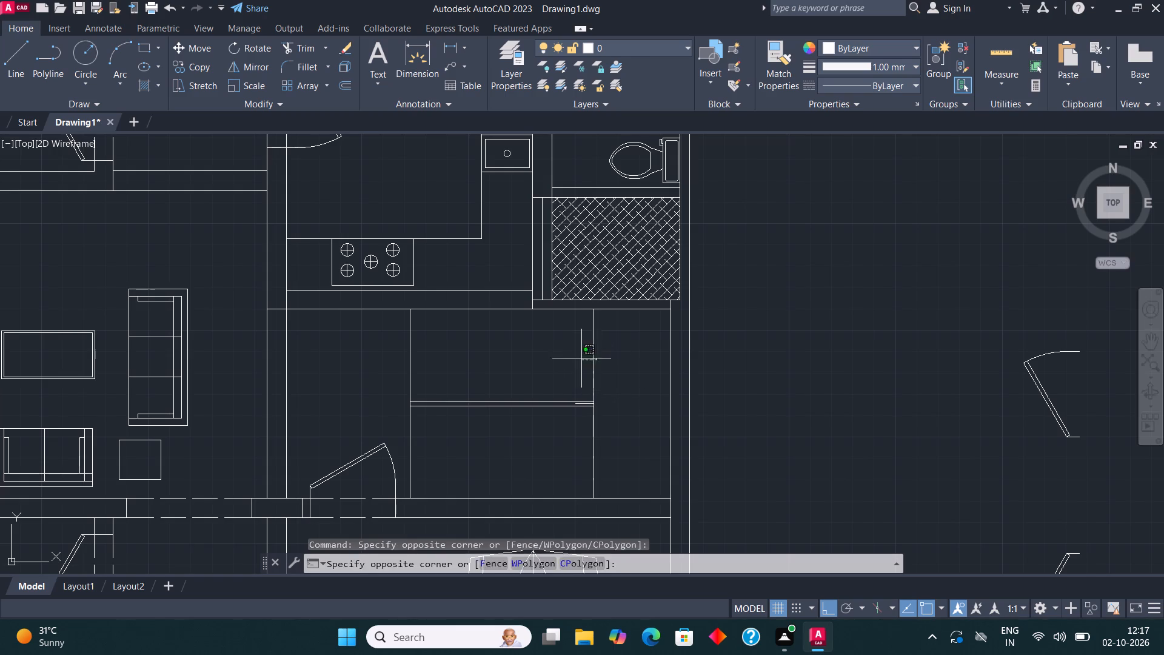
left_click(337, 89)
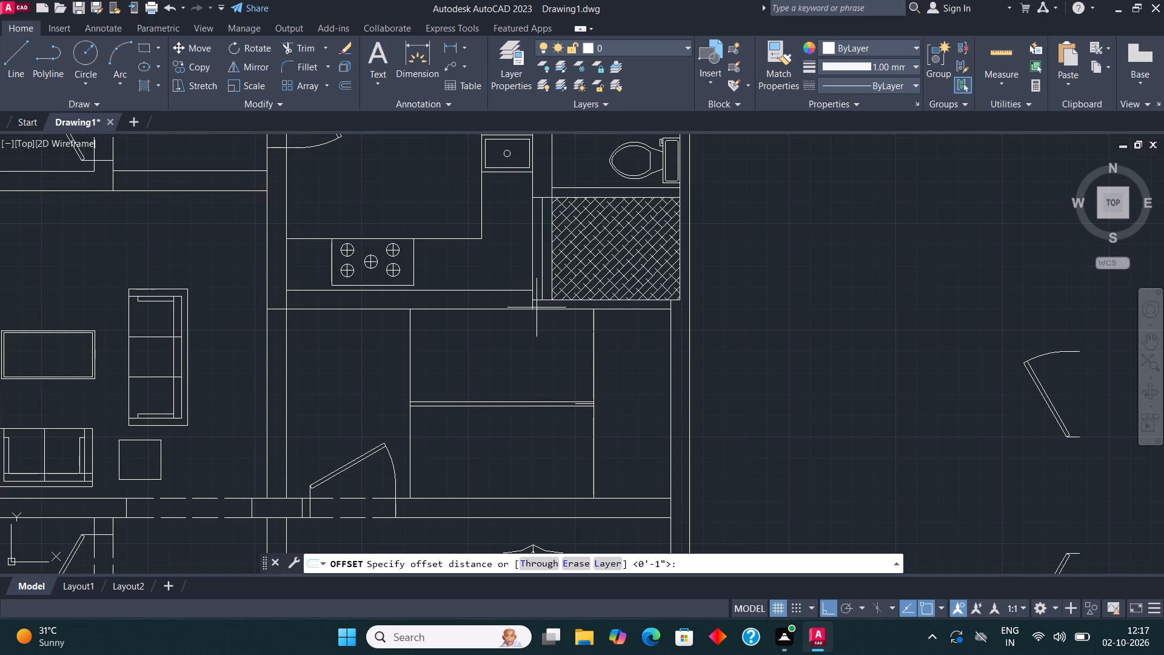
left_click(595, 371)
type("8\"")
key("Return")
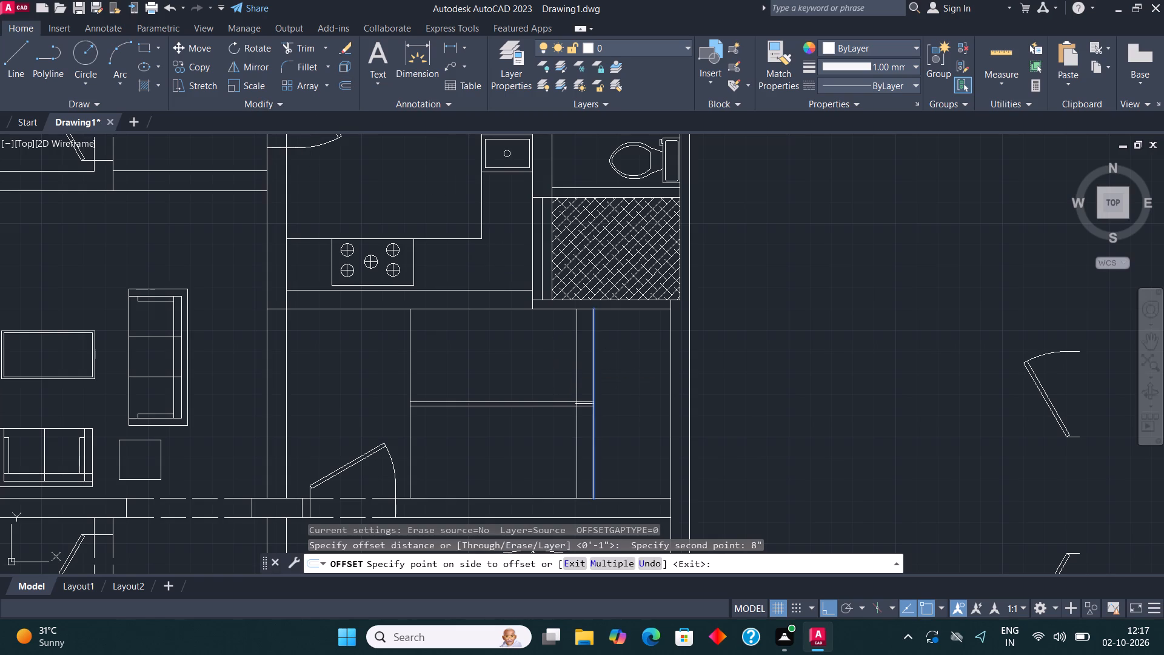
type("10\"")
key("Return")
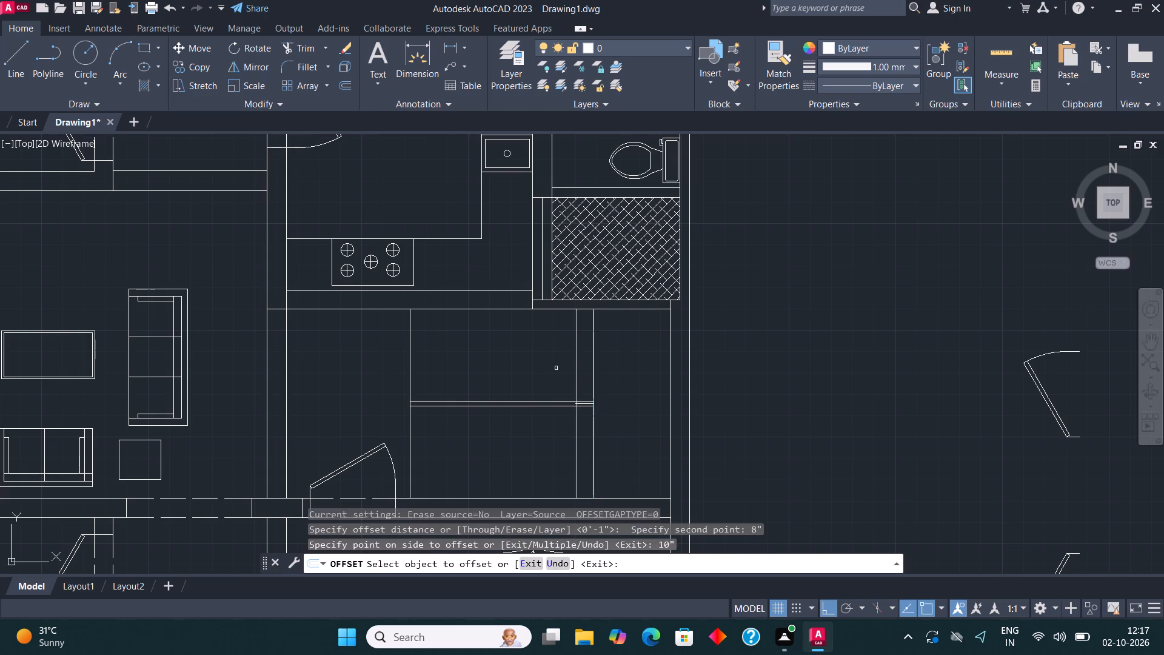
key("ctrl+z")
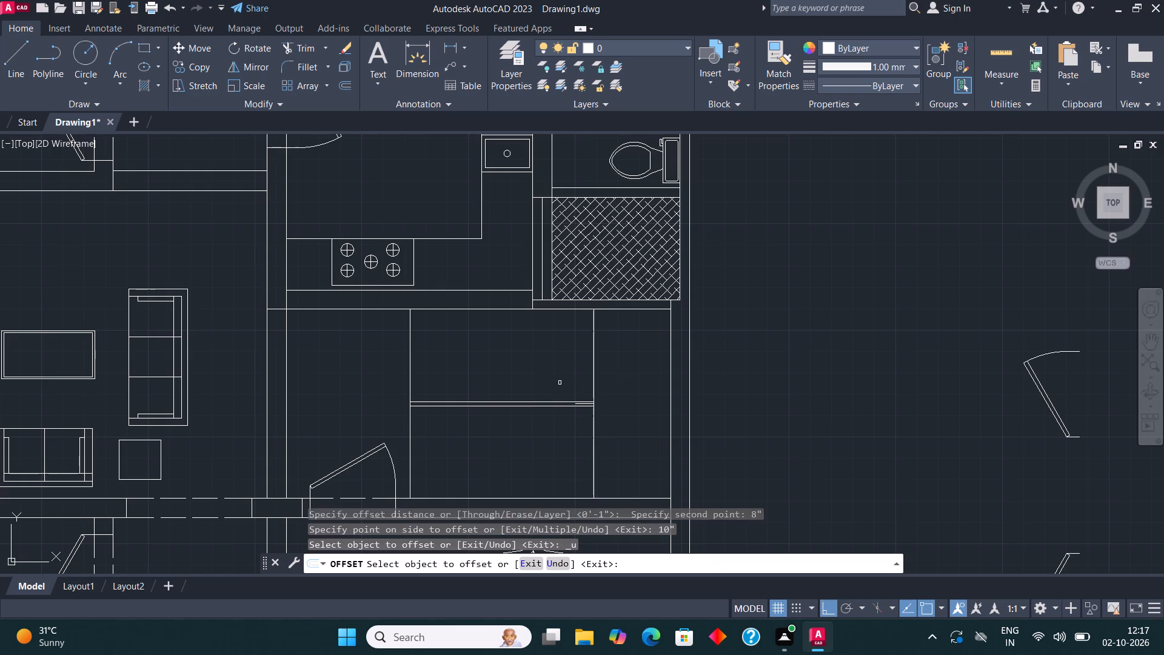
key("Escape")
Offset the staircase's right vertical line 10" to the left, repeating from each new line to make three tread lines.
left_click(594, 363)
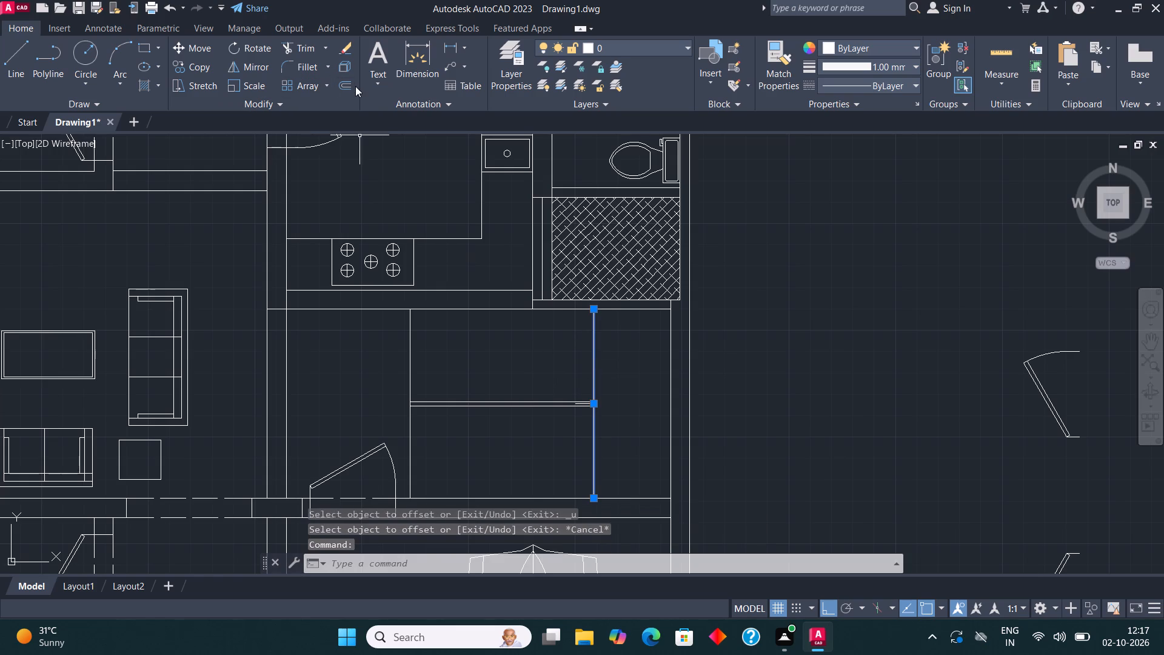
left_click(336, 85)
left_click(343, 84)
left_click(594, 372)
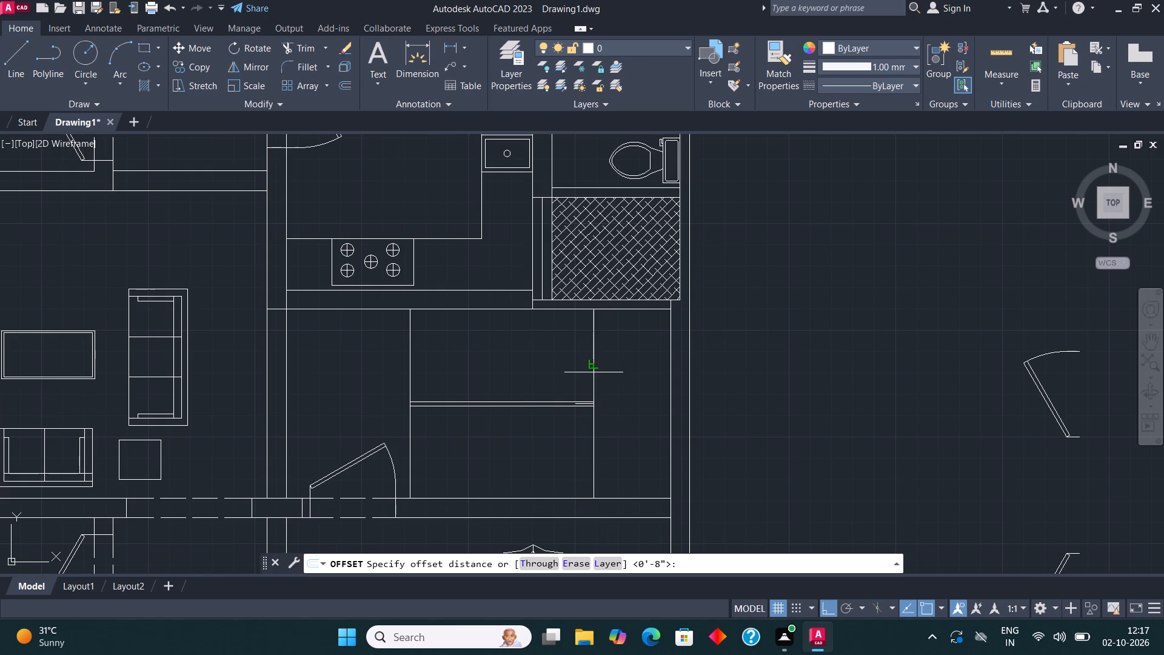
type("10\"")
key("Return")
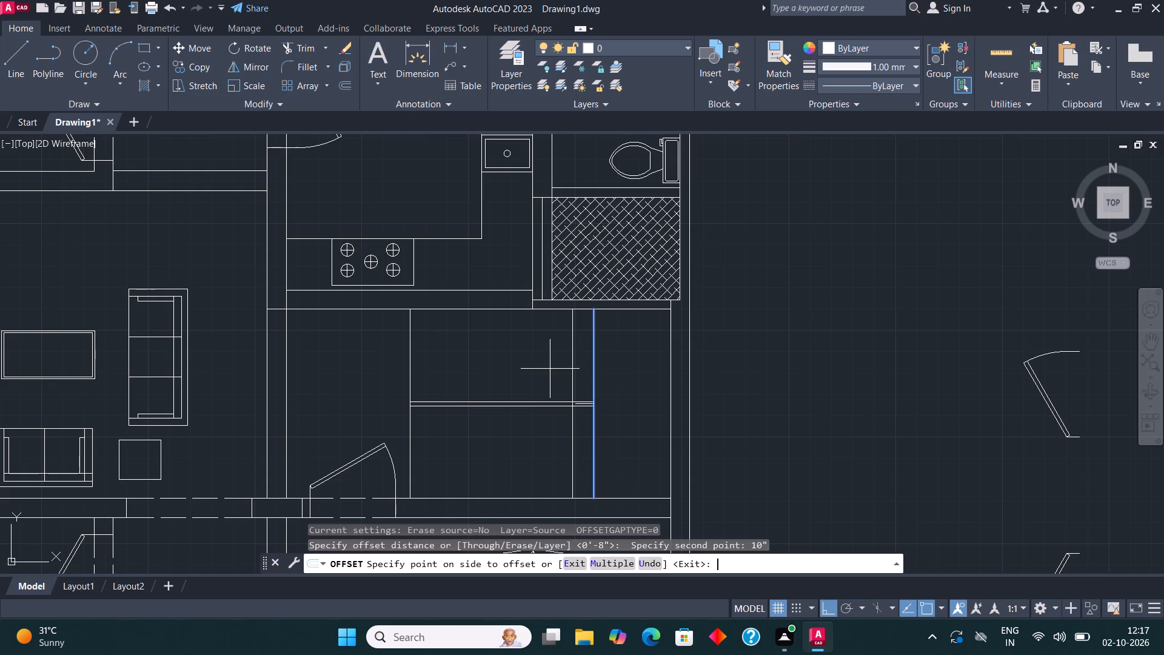
left_click(550, 369)
left_click(555, 359)
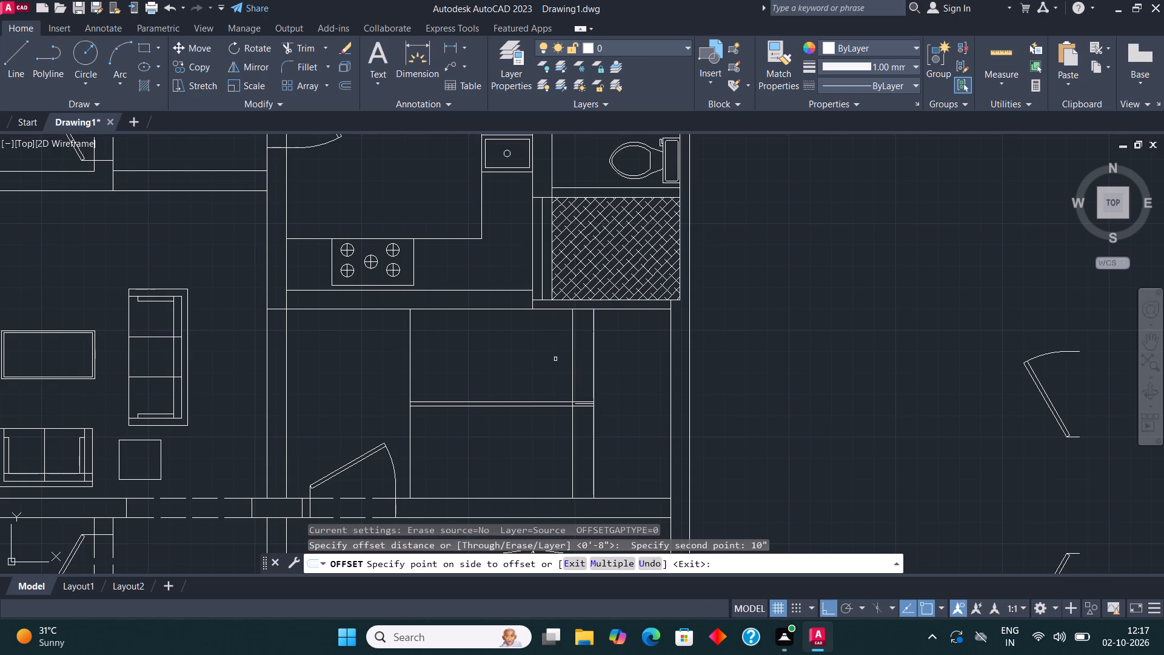
left_click(572, 361)
left_click(531, 366)
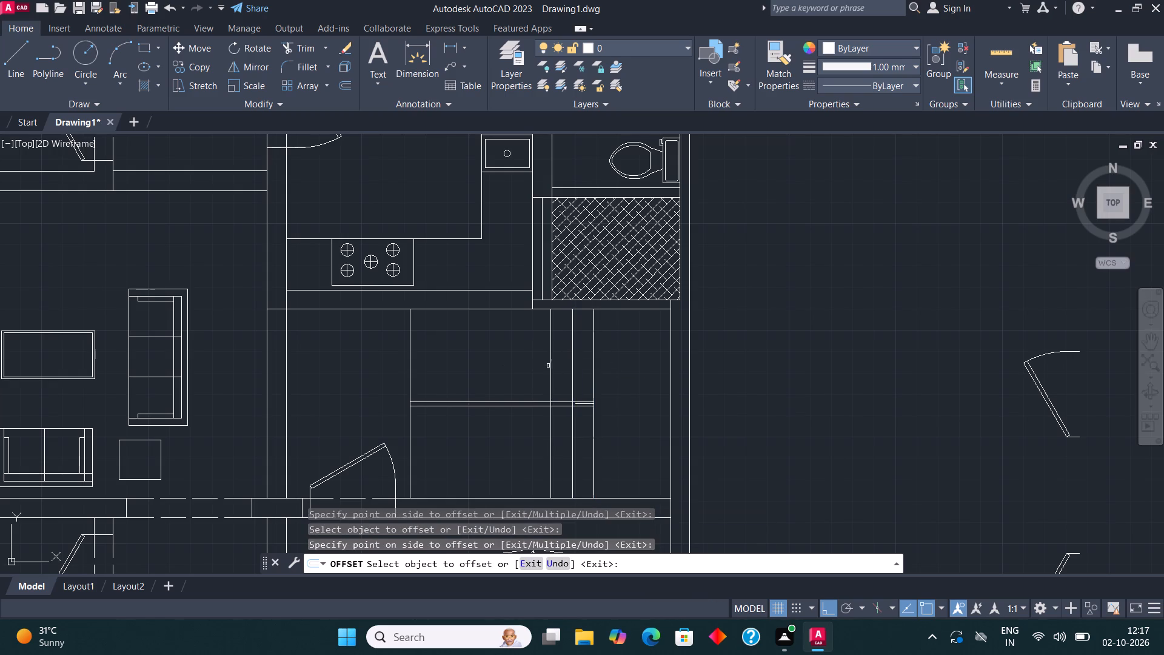
left_click(549, 367)
left_click(497, 363)
Add six more tread lines at the same 10" offset leftward, ending just past the staircase's left vertical line.
left_click(529, 384)
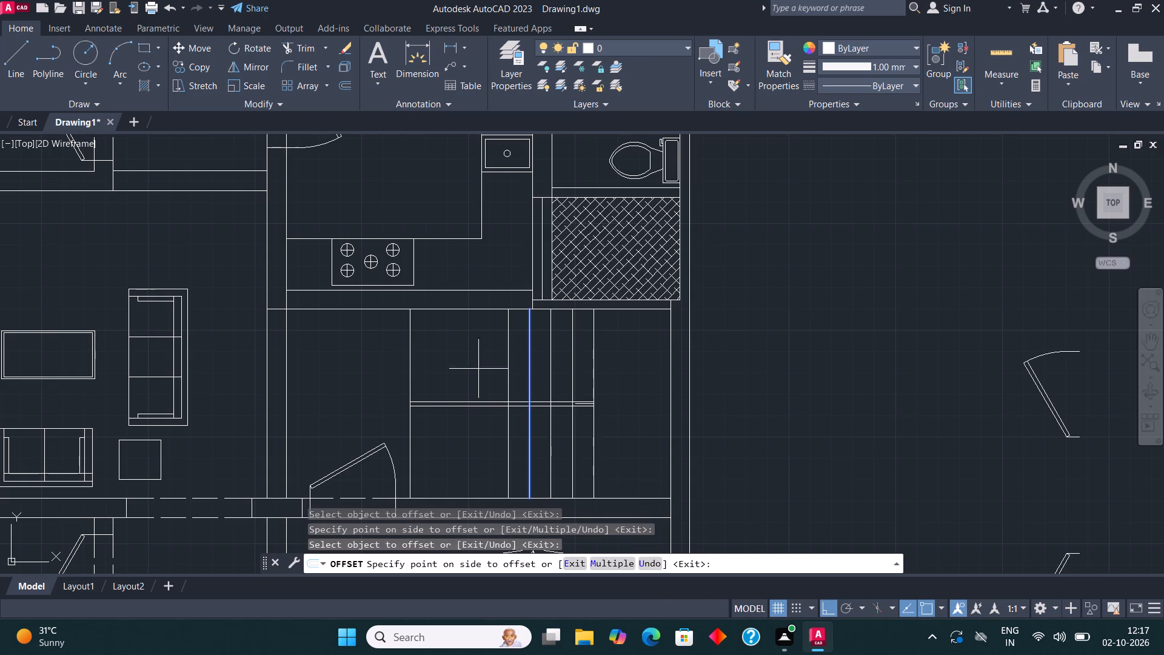
left_click(478, 369)
left_click(509, 394)
left_click(465, 368)
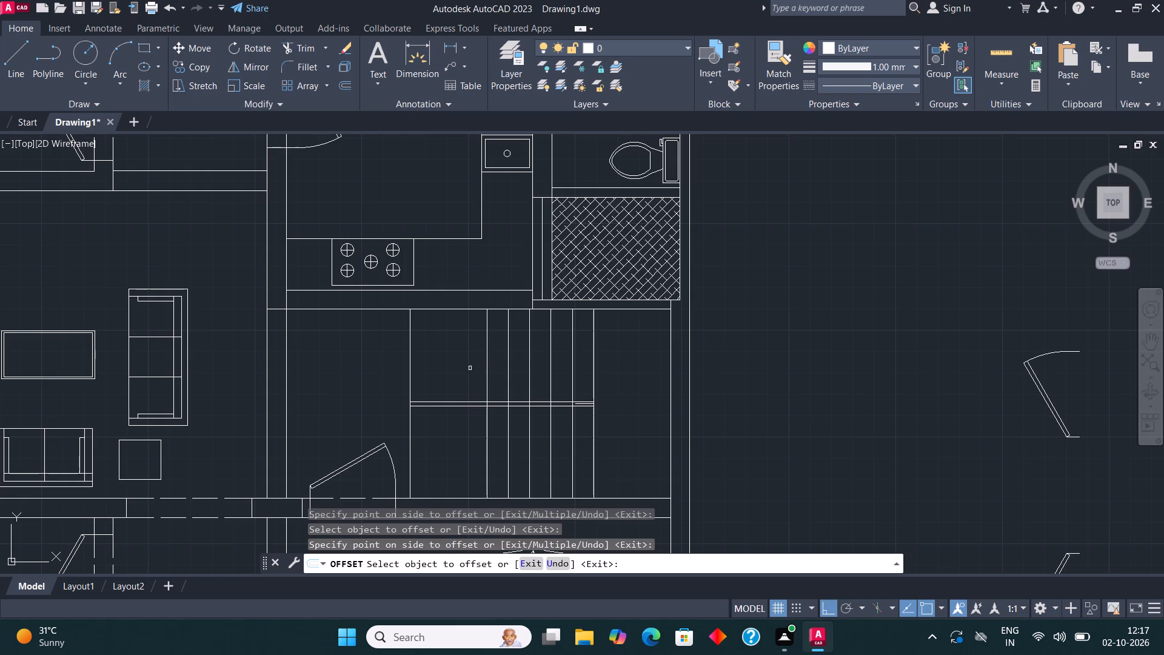
left_click(487, 372)
left_click(470, 361)
left_click(467, 354)
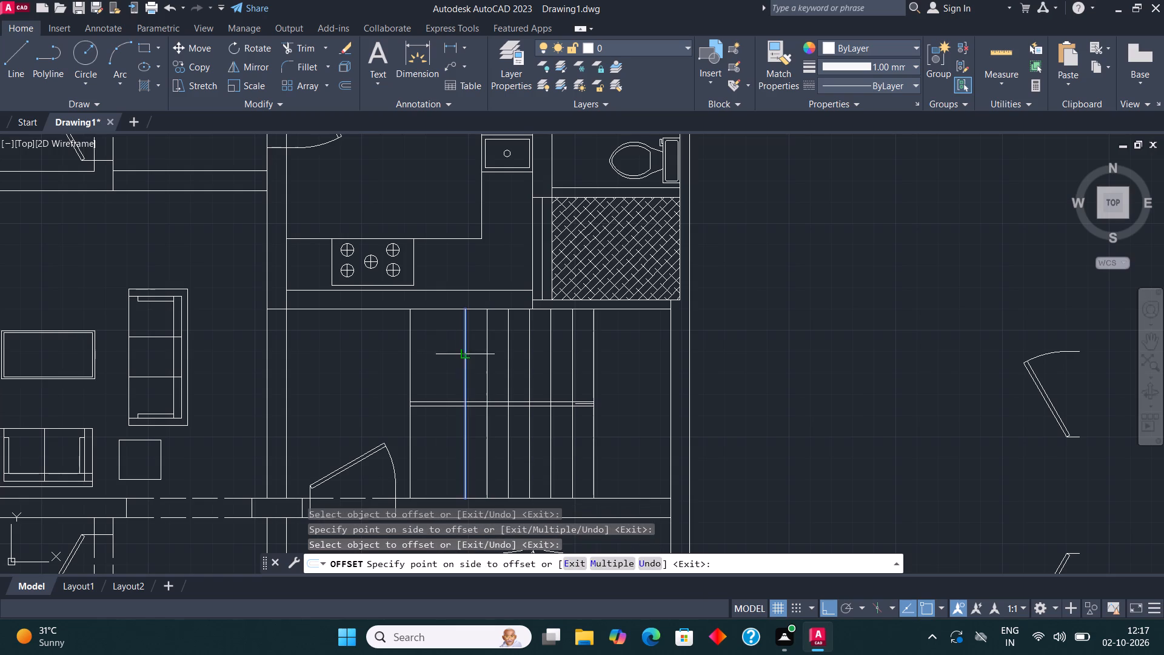
left_click(446, 347)
left_click(445, 346)
left_click(424, 336)
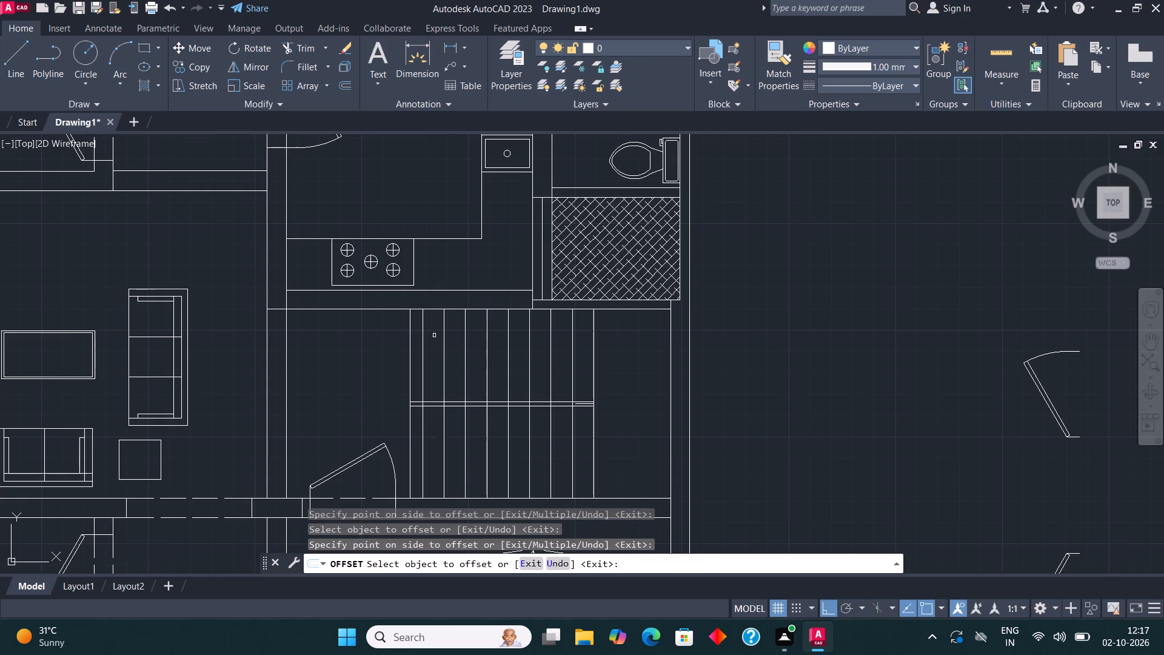
left_click(424, 338)
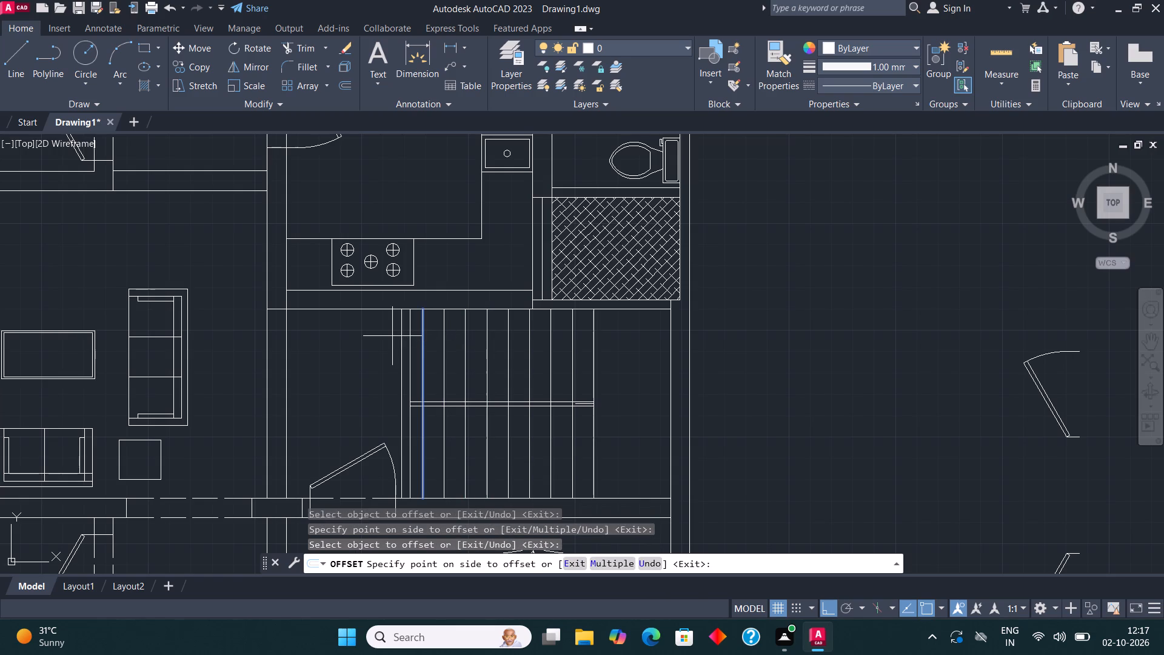
left_click(392, 336)
key("Escape")
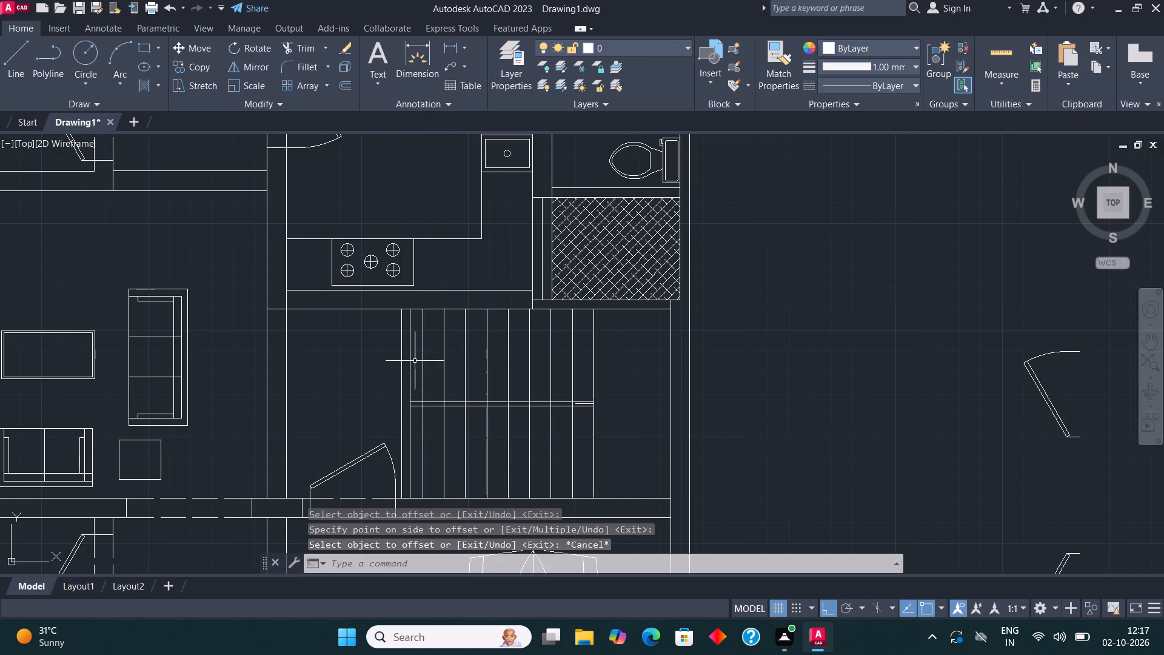
Delete the original left vertical line between the last two tread lines.
left_click(412, 358)
key("Delete")
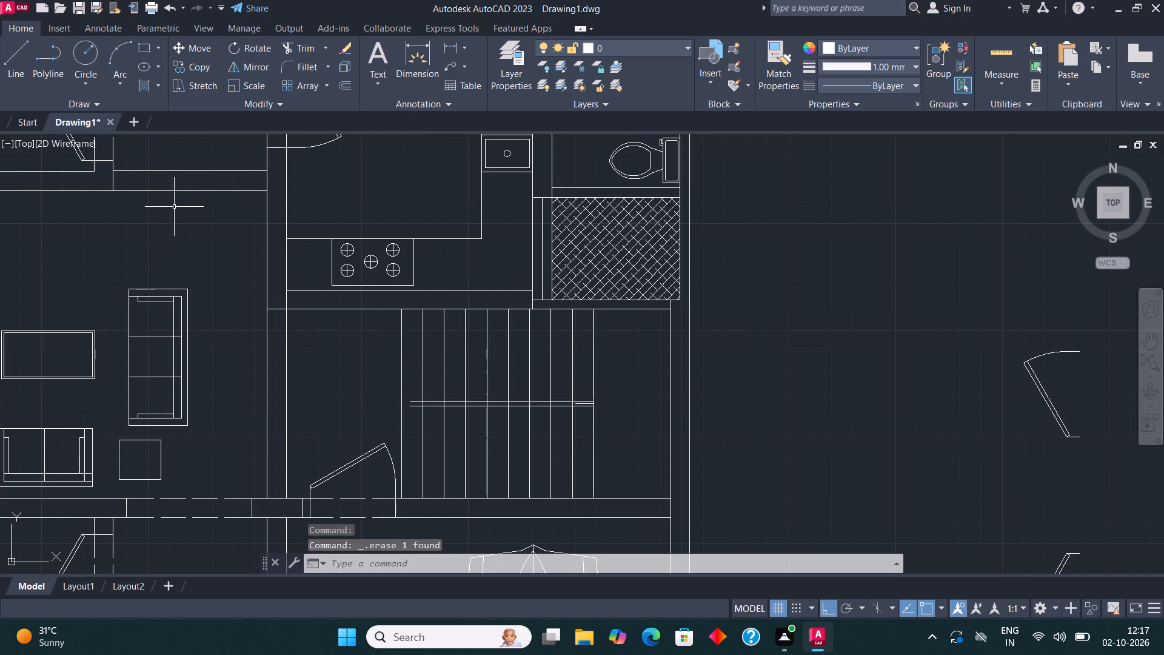
Draw short lines joining the left ends of both horizontal middle lines to the leftmost tread line.
left_click(7, 53)
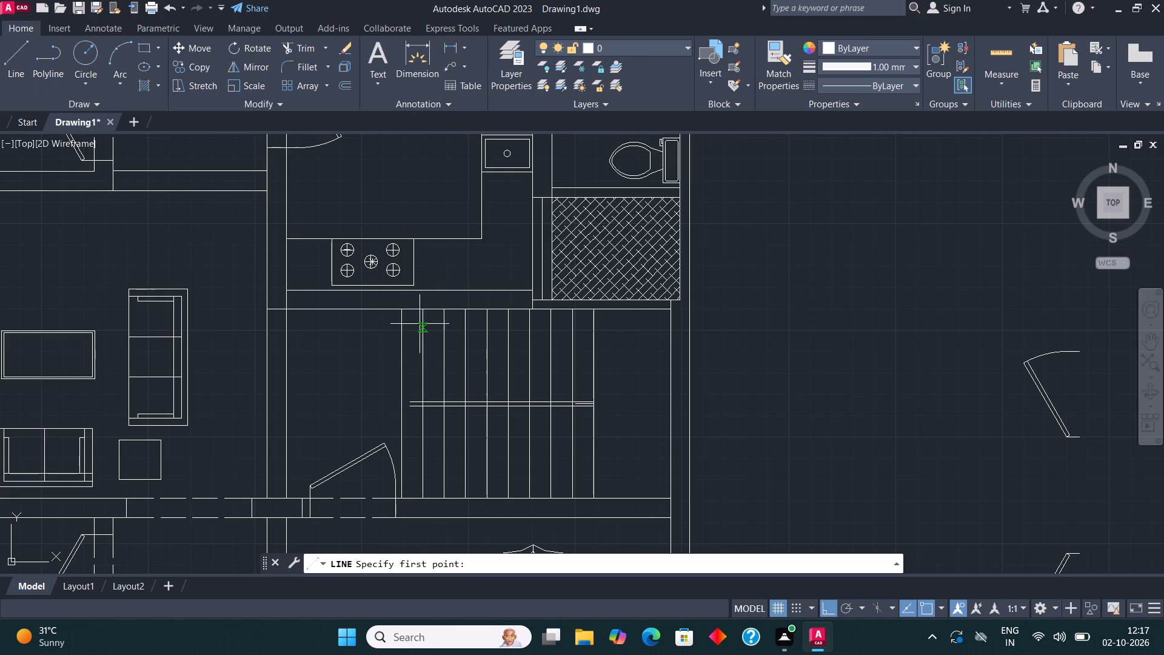
scroll(391, 420, "up", 2)
left_click(435, 389)
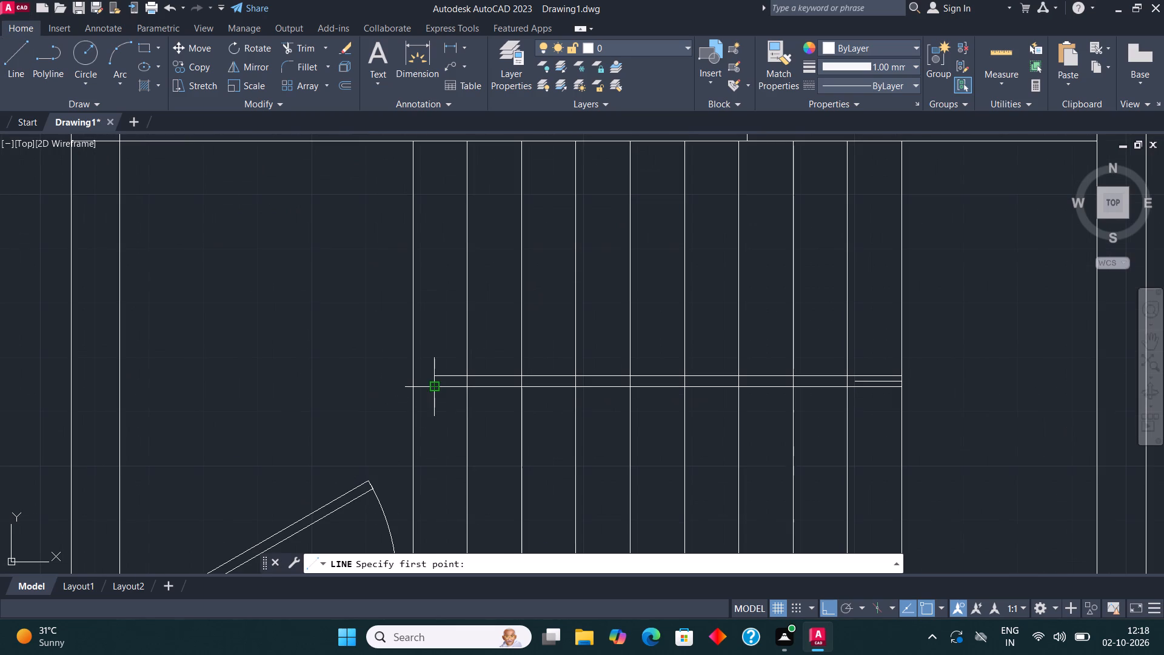
left_click(410, 387)
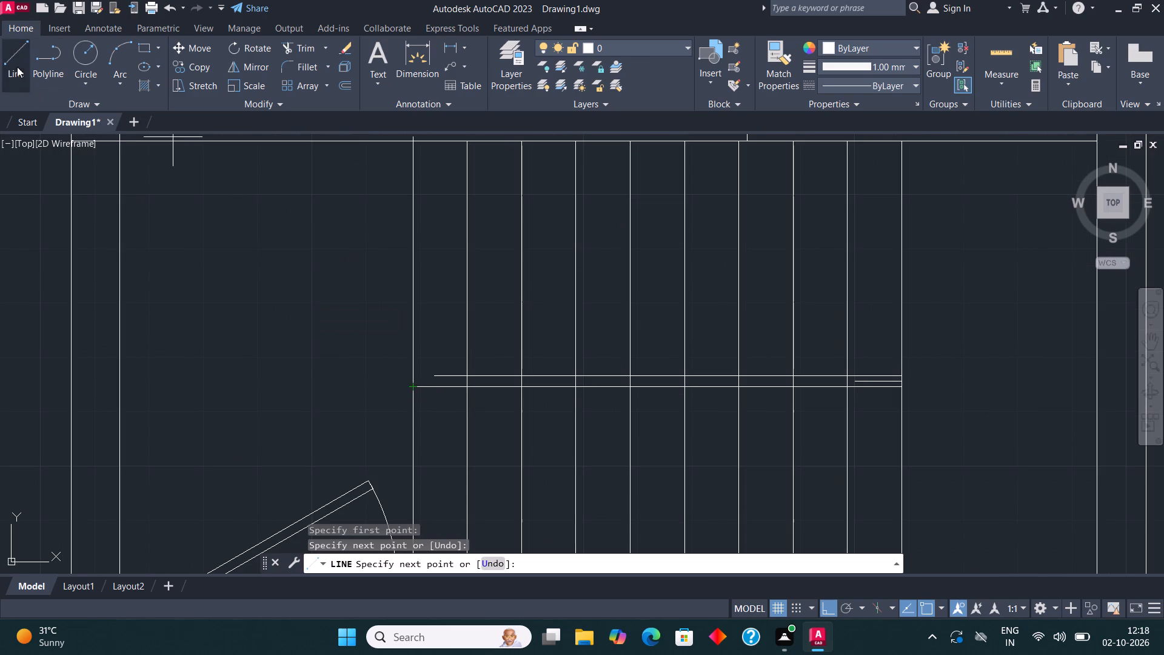
left_click(17, 67)
left_click(434, 372)
left_click(413, 371)
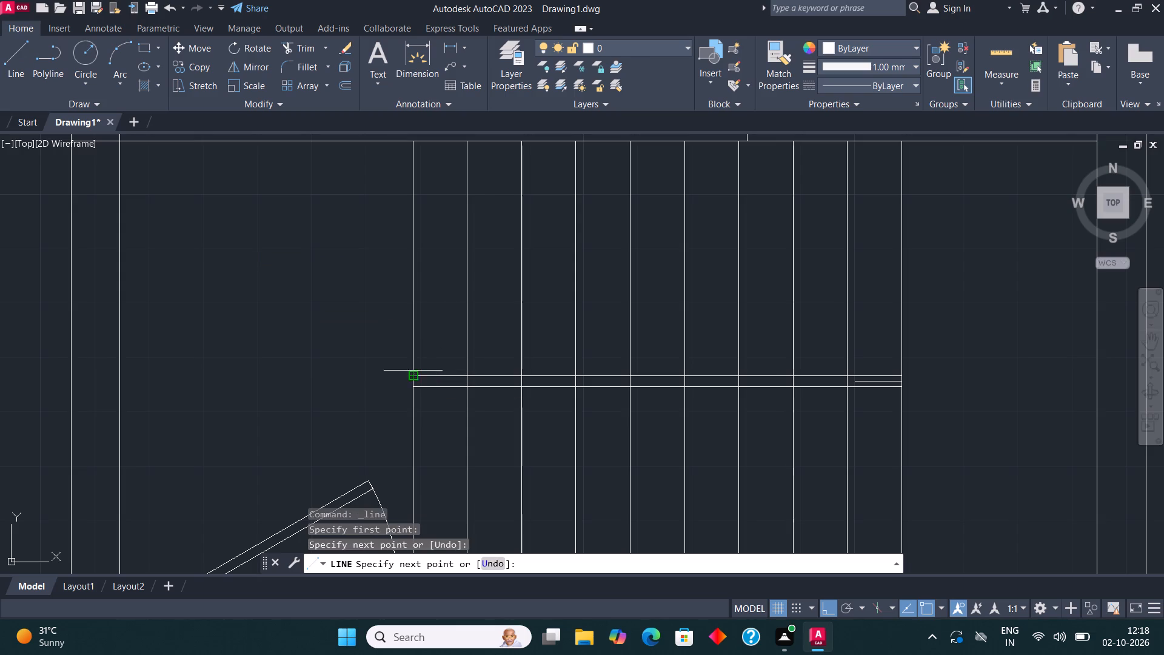
key("Escape")
Delete the short leftover line between the two horizontal middle lines at the staircase's right end.
scroll(420, 353, "down", 2)
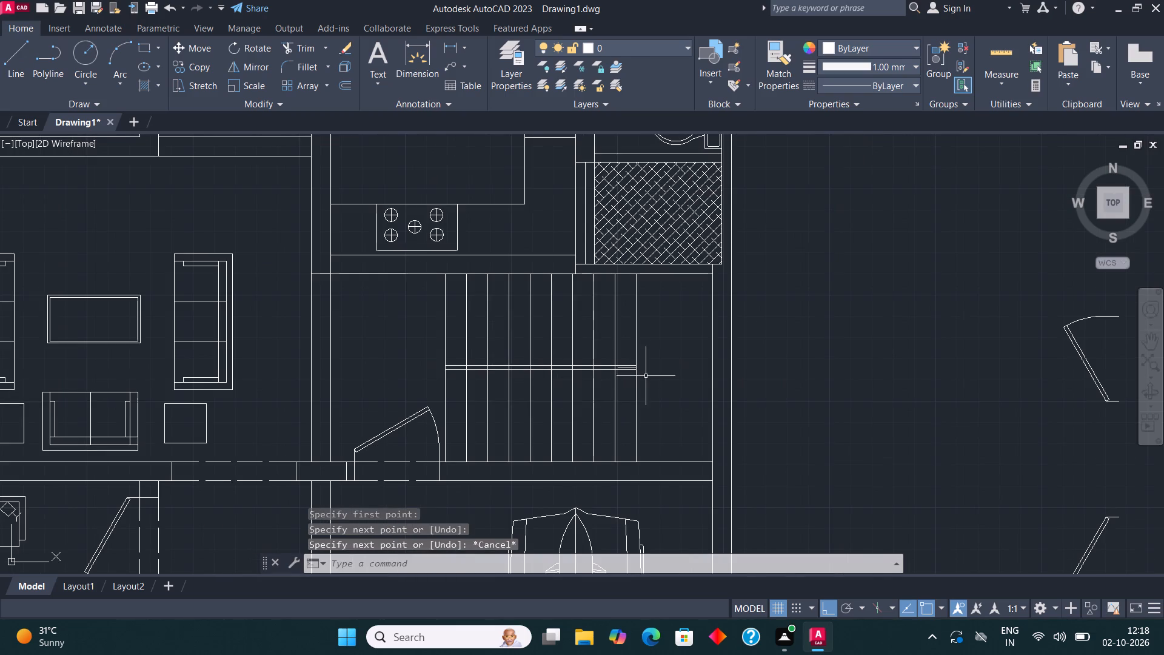
scroll(646, 367, "up", 3)
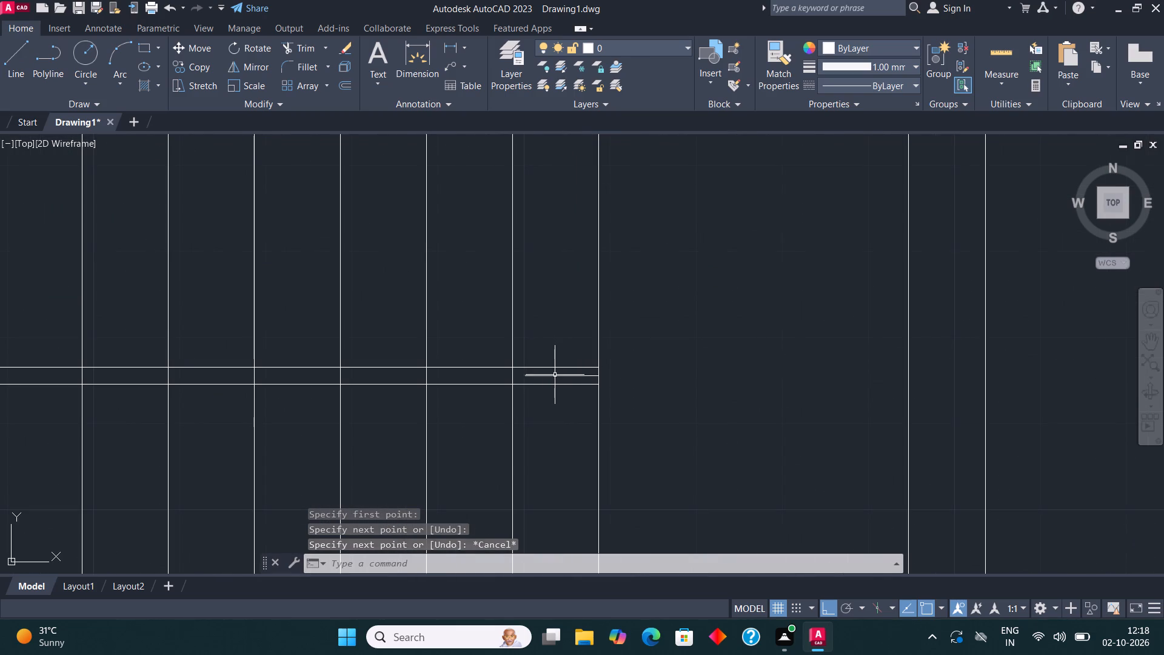
left_click(555, 375)
key("Delete")
scroll(576, 317, "down", 3)
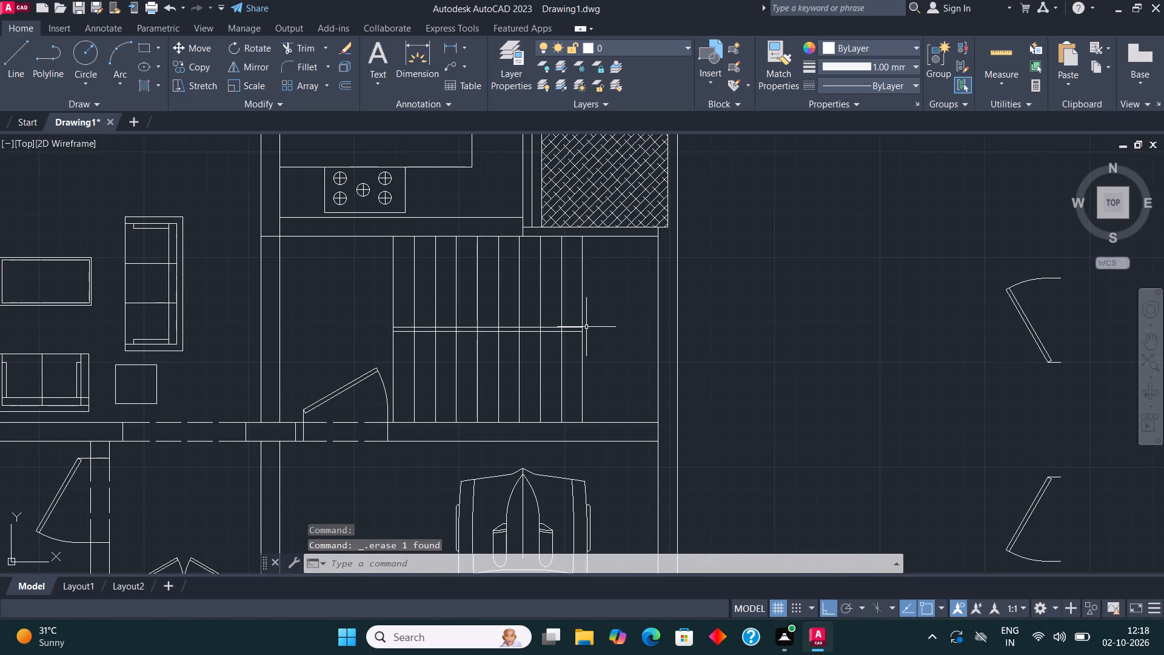
Trim the inner tread lines where they cross the gap between the two horizontal middle lines.
scroll(469, 338, "up", 2)
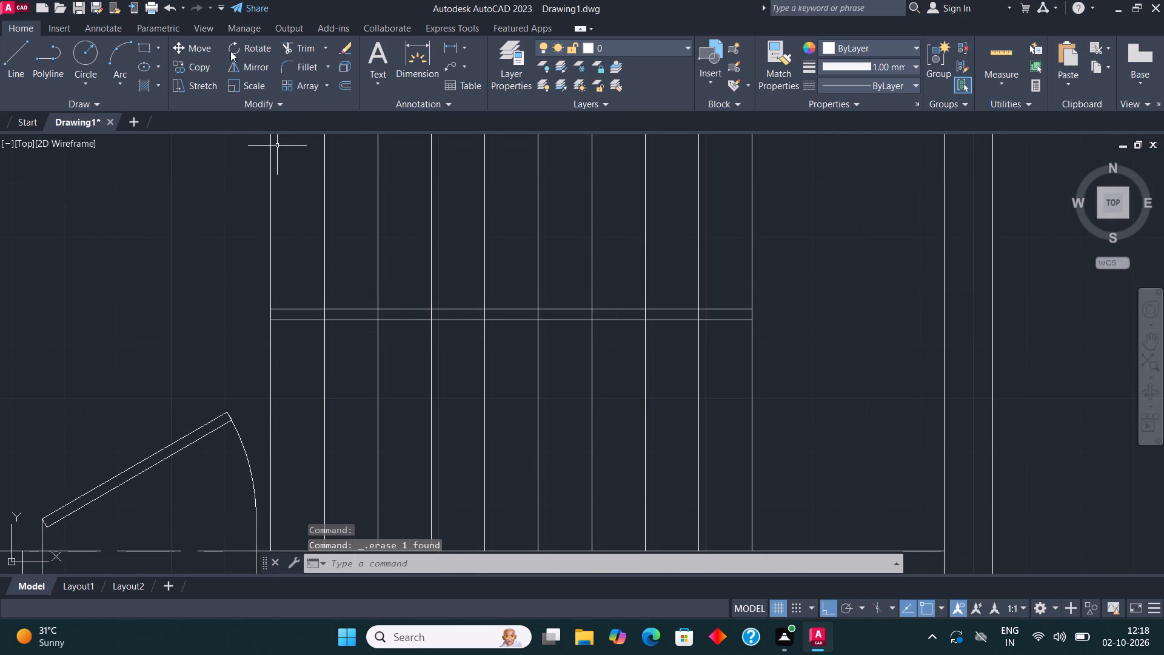
left_click(302, 44)
scroll(299, 315, "up", 2)
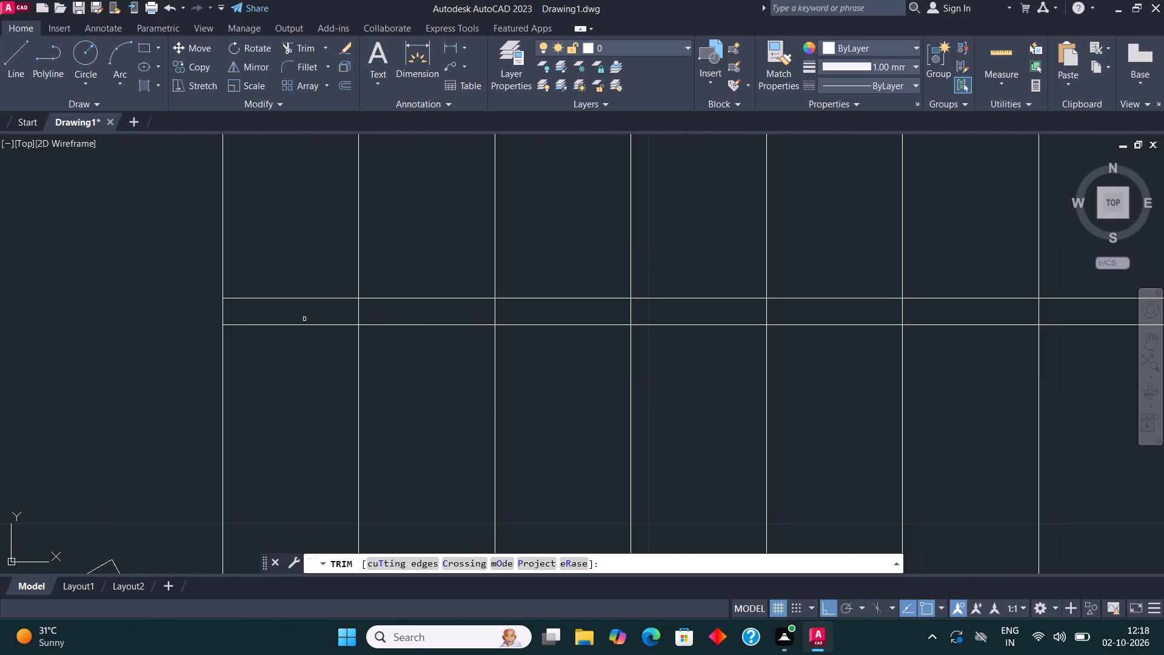
left_click(330, 316)
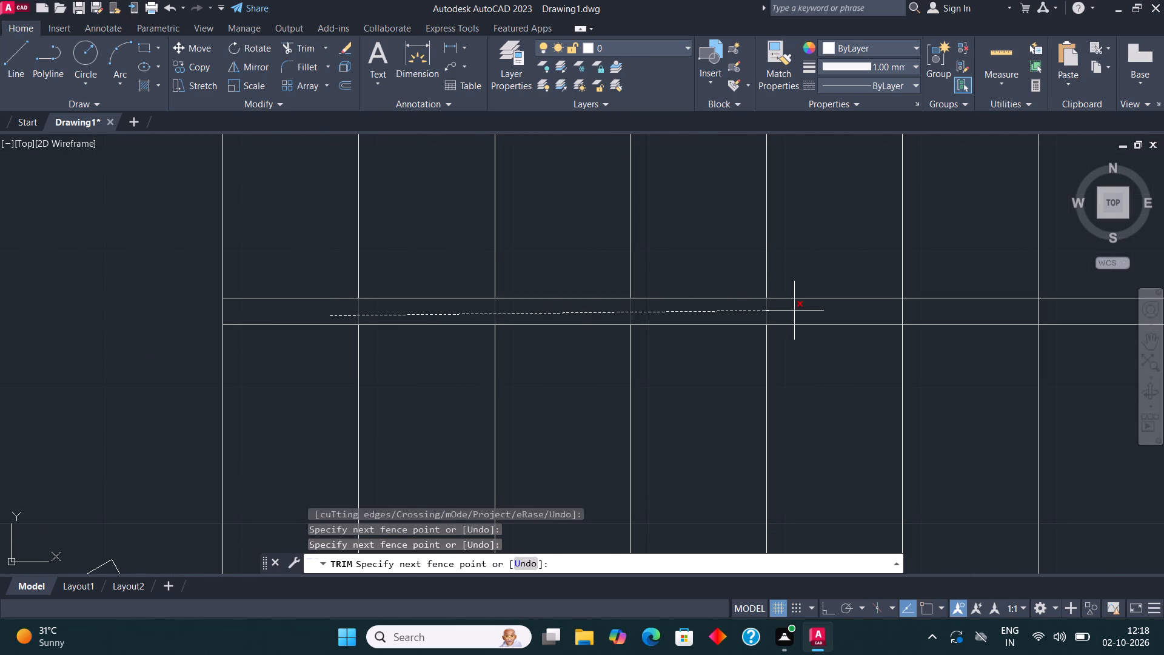
left_click(794, 311)
scroll(190, 323, "down", 1)
scroll(467, 329, "down", 1)
scroll(612, 314, "up", 2)
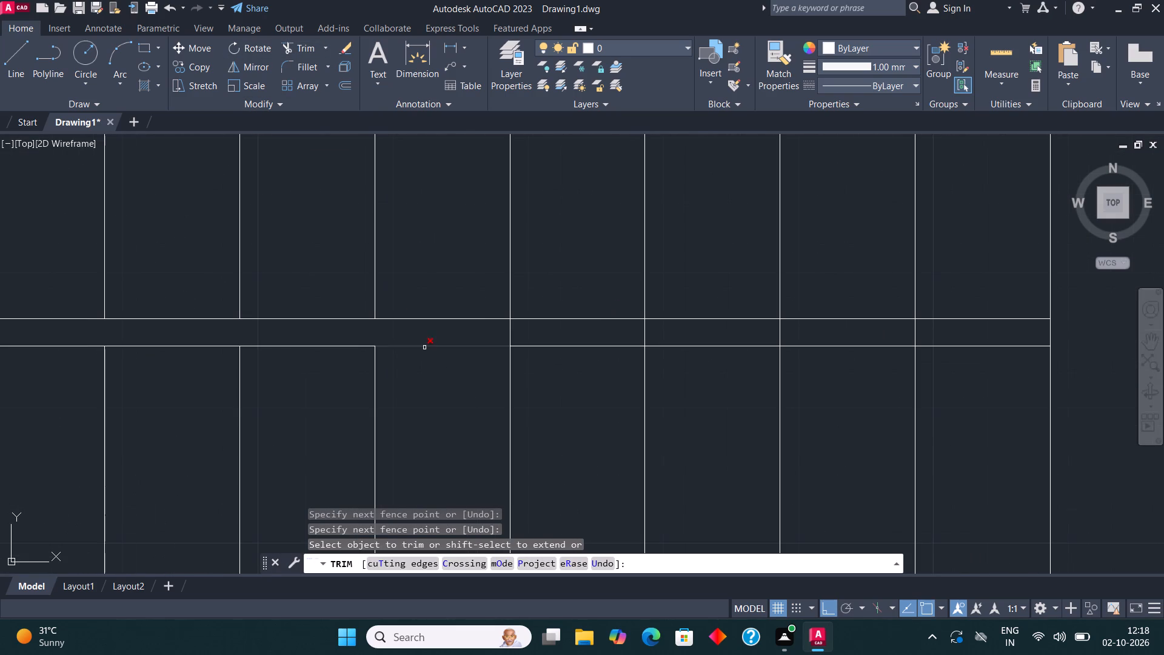
left_click(459, 338)
left_click(1003, 330)
scroll(467, 245, "down", 2)
key("Escape")
scroll(464, 257, "down", 1)
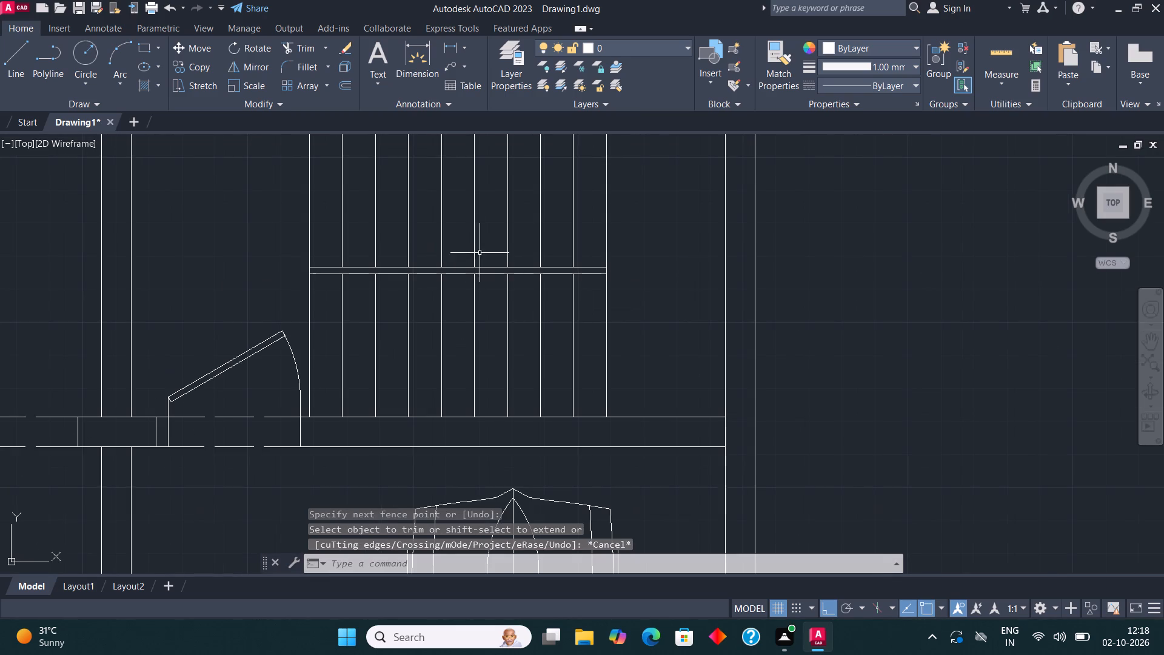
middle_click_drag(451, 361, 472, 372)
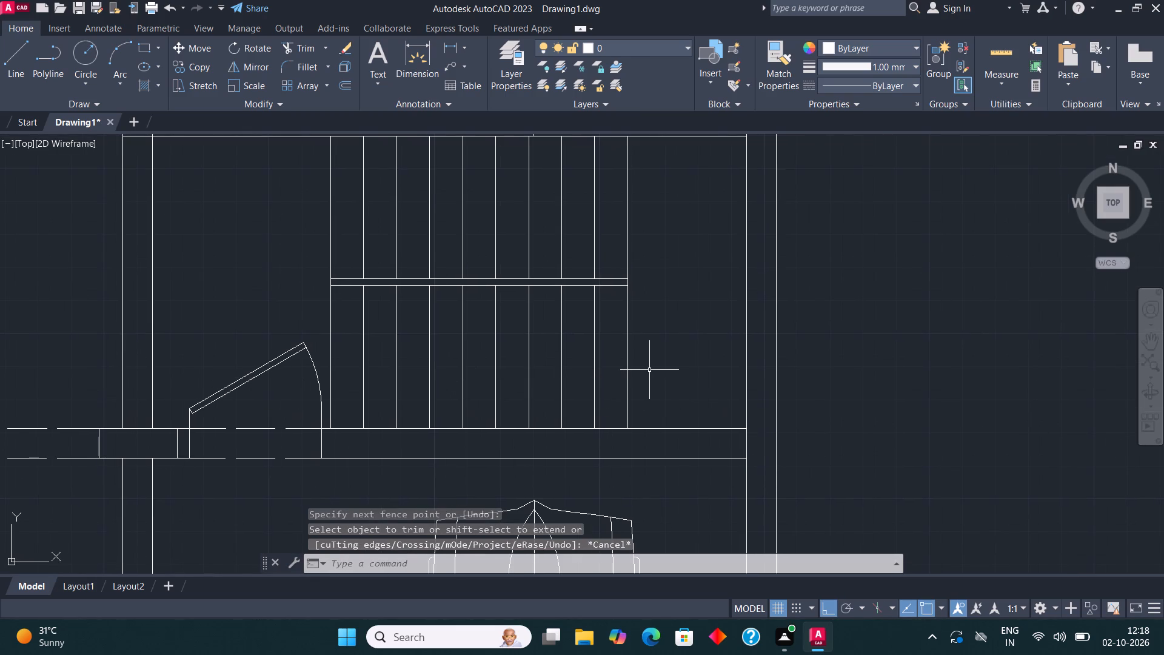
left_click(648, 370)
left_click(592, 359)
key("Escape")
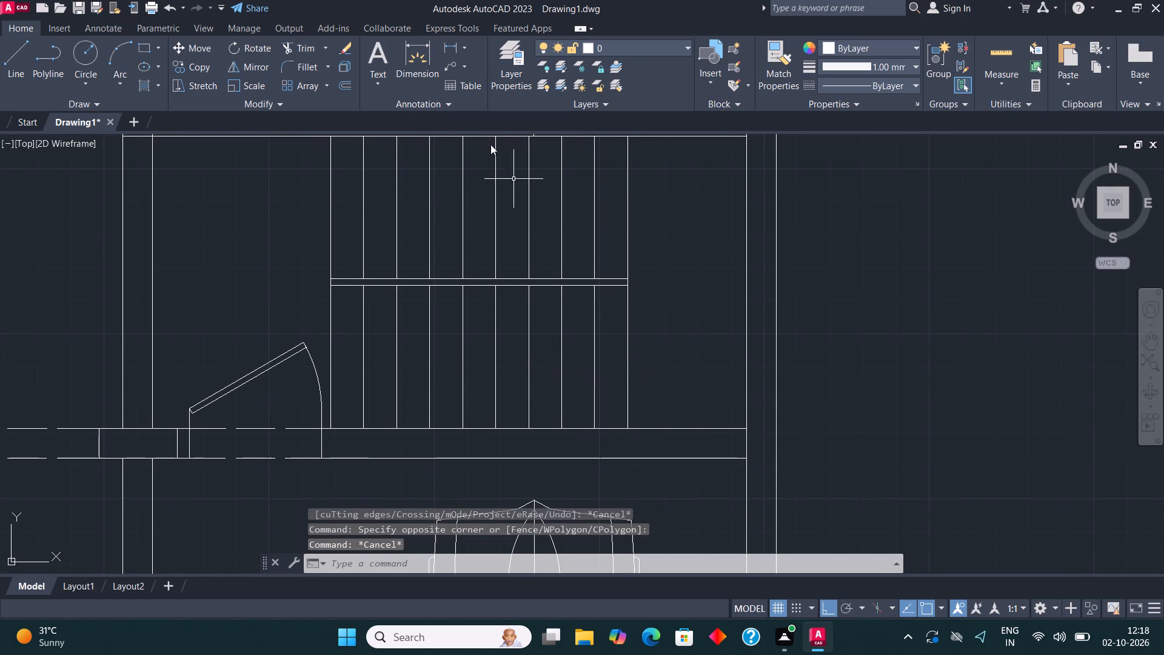
Trim away all the tread lines of the lower flight, between the horizontal middle lines and the wall below.
left_click(290, 44)
left_click(314, 319)
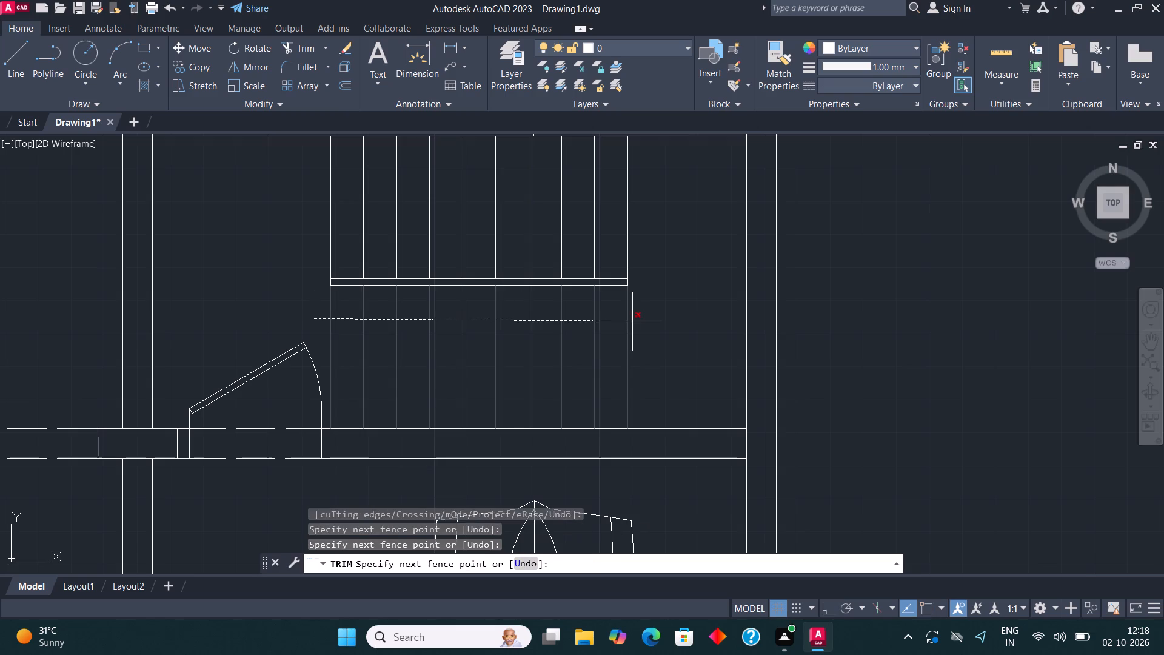
left_click(654, 327)
key("Escape")
Set the ISO dash linetype ACAD_ISO02W100 as the current linetype.
type("LIN")
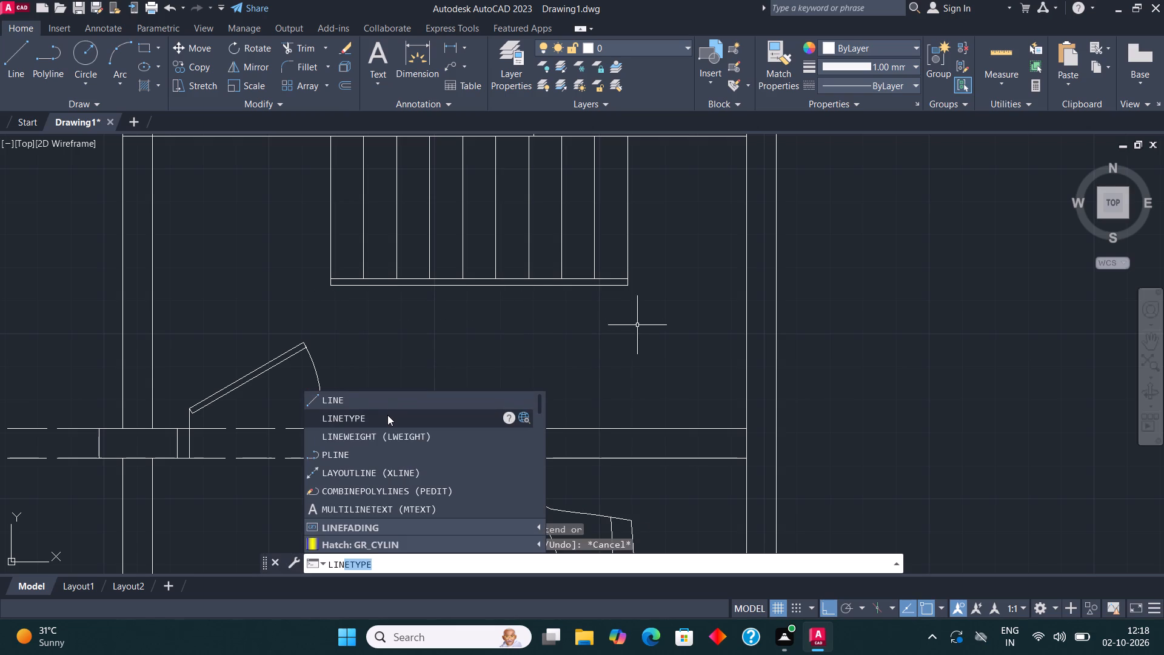
left_click(387, 415)
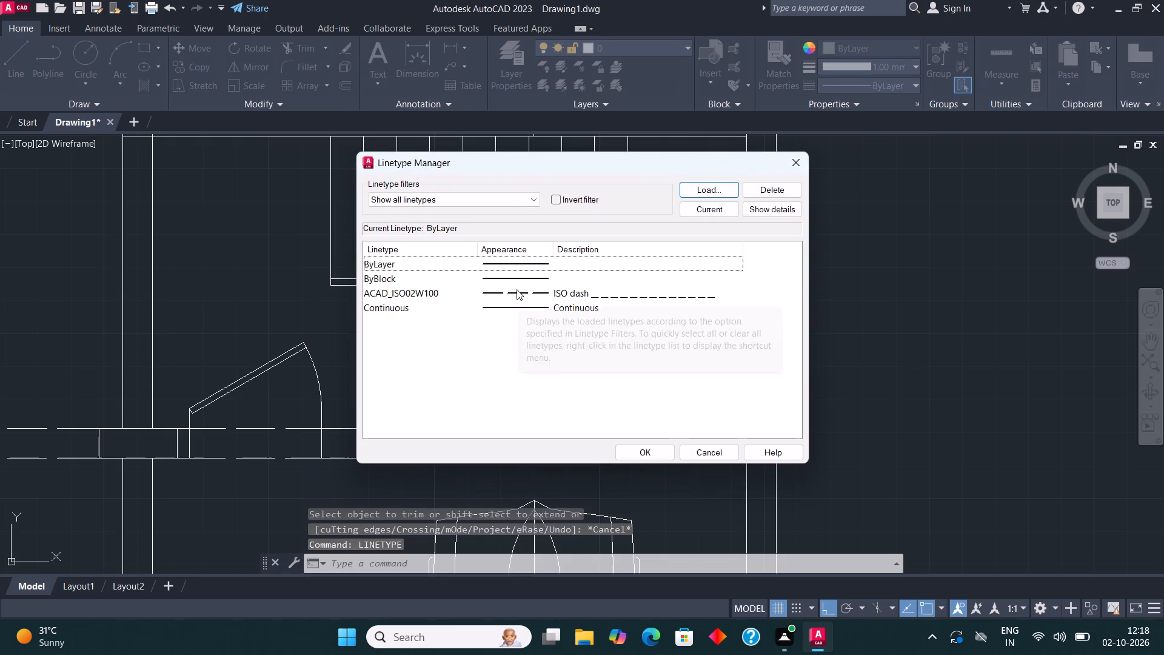
left_click(517, 289)
left_click(717, 207)
left_click(640, 452)
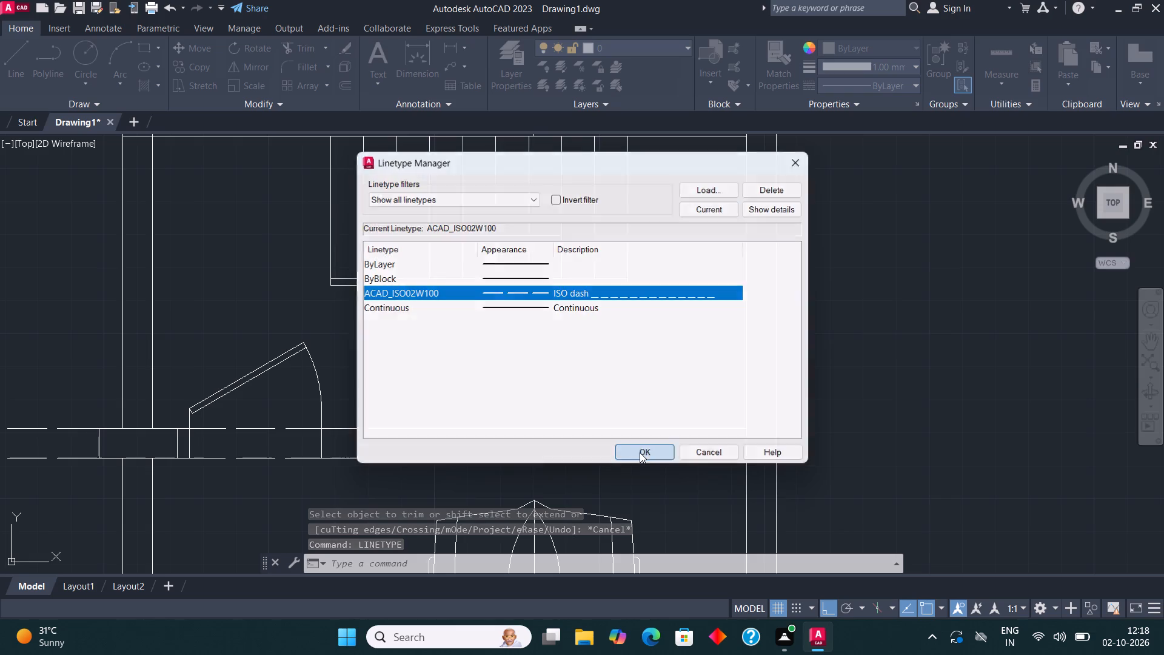
Draw the lower flight's first two dashed tread lines, at the staircase's right end and one tread inward, from the lower middle line to the wall.
left_click(12, 47)
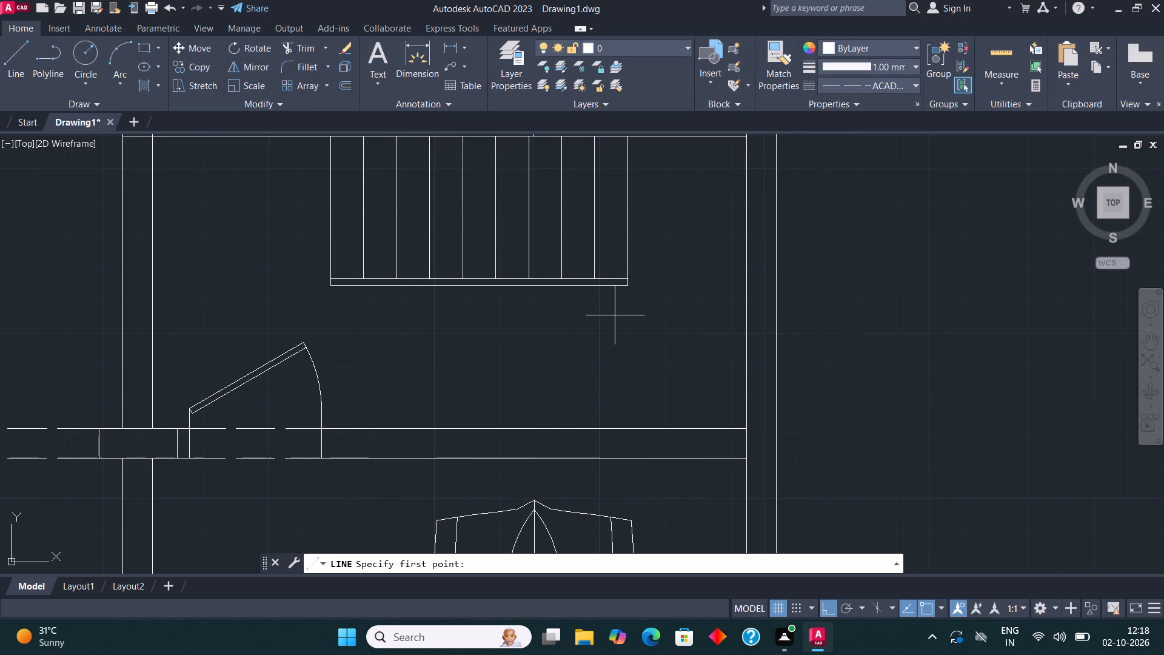
left_click(629, 286)
left_click(632, 430)
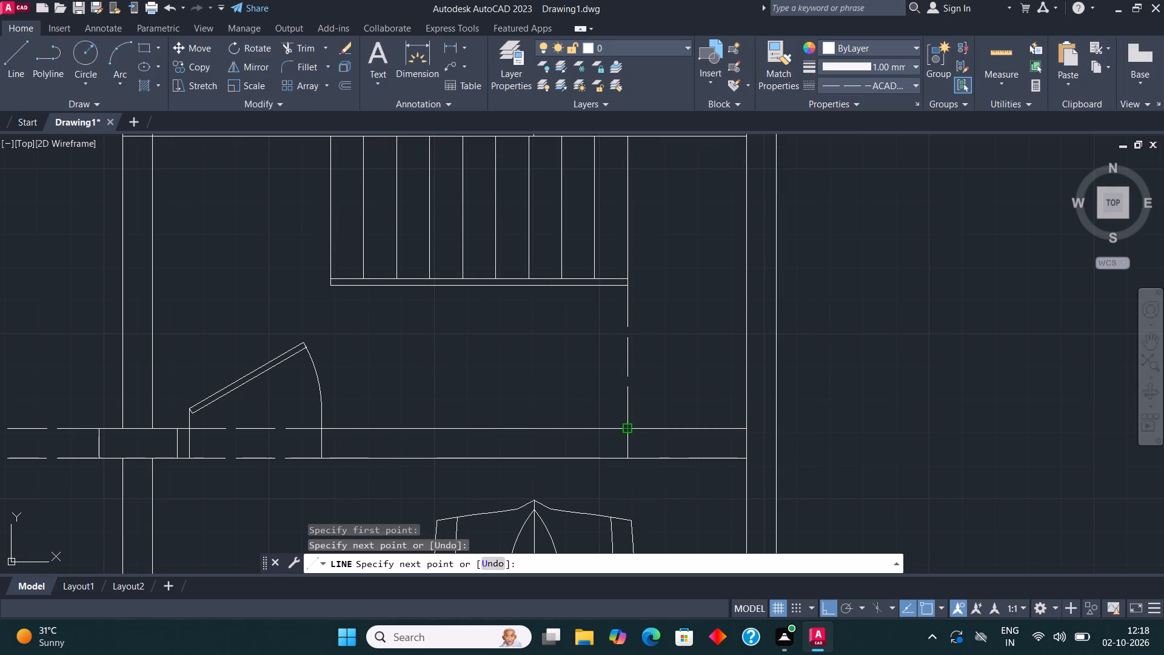
left_click(12, 61)
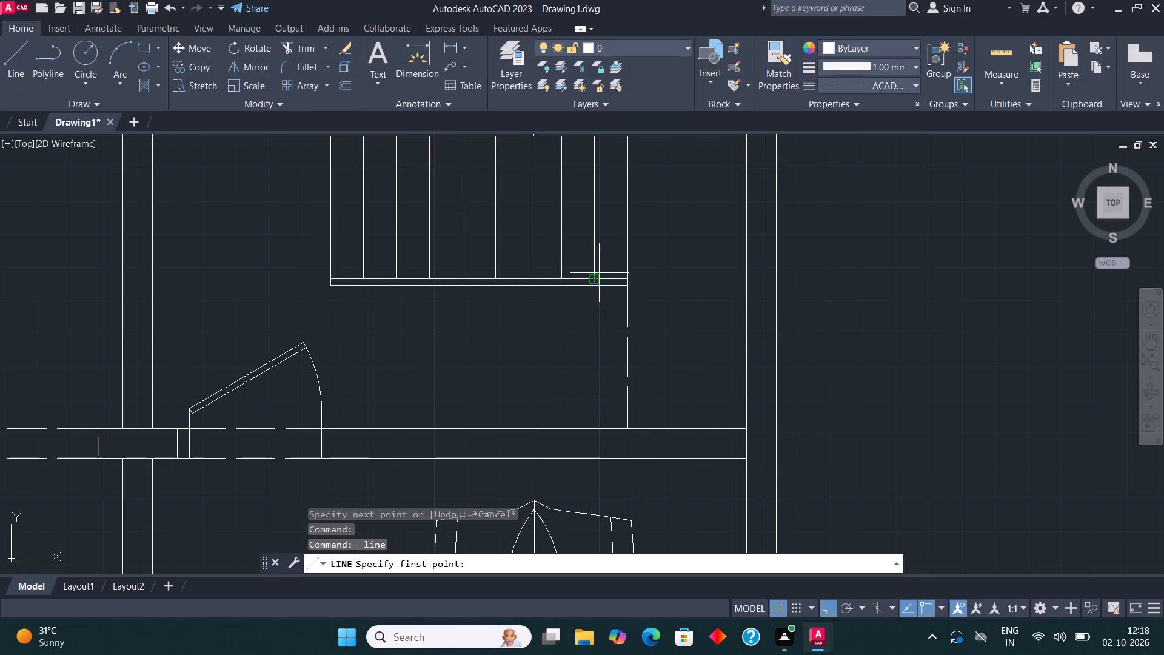
scroll(593, 290, "up", 3)
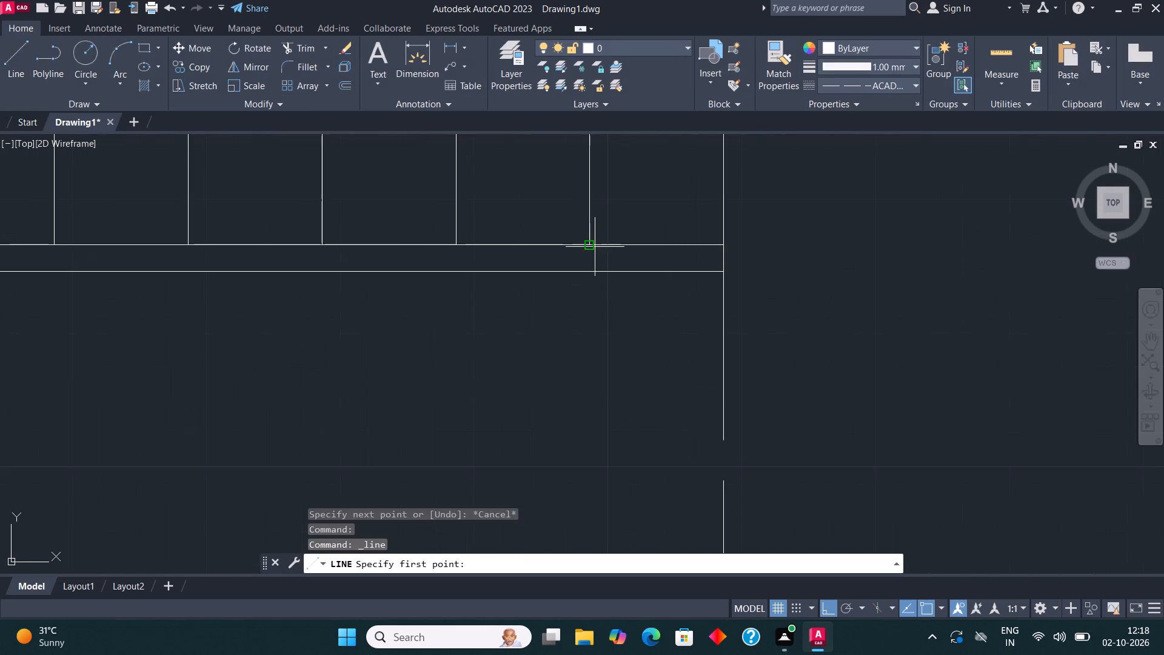
left_click(589, 269)
scroll(589, 278, "down", 2)
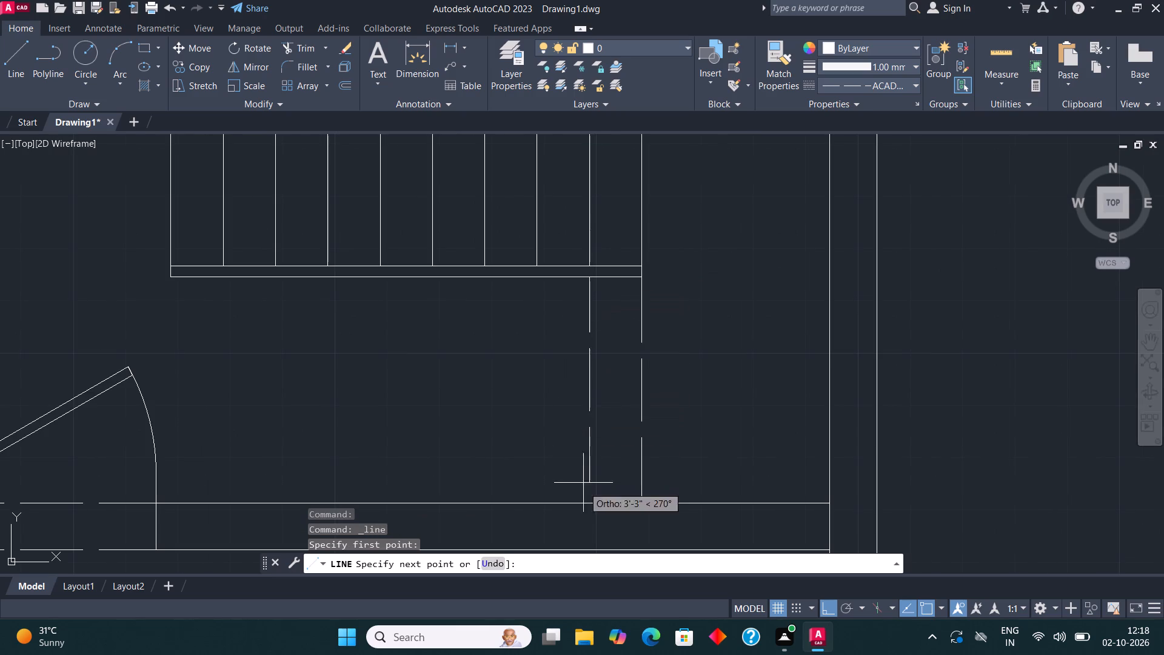
left_click(584, 499)
Draw the third and fourth dashed tread lines from the right, aligned with the upper treads, from the lower middle line to the wall.
left_click(18, 56)
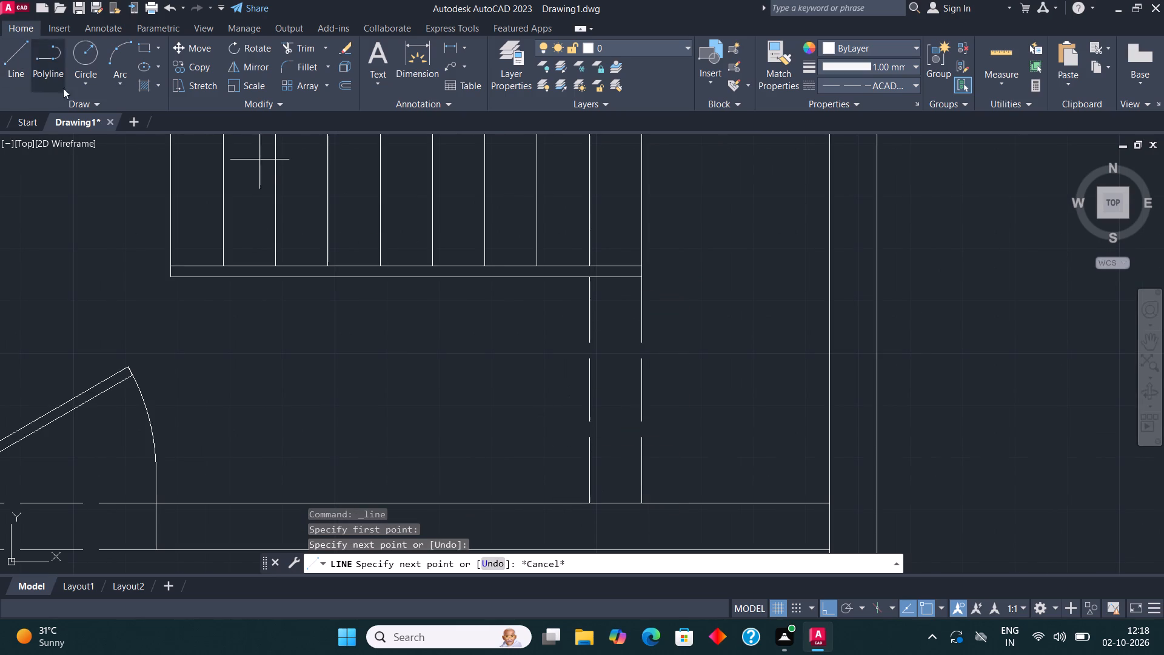
scroll(541, 303, "up", 1)
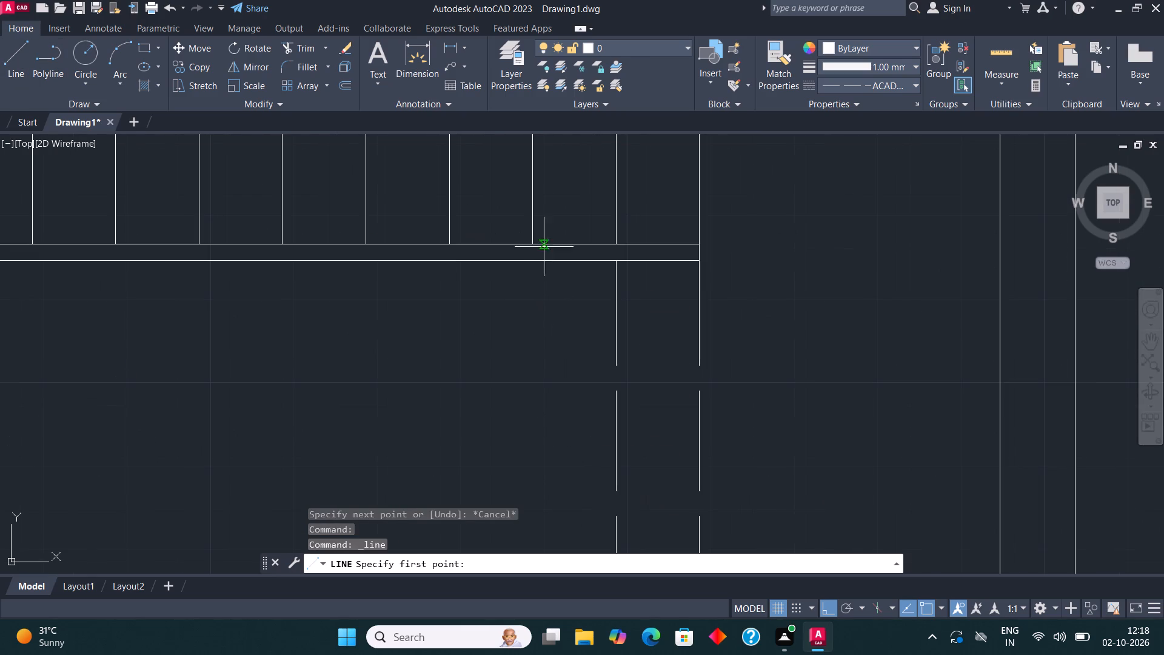
left_click(535, 257)
scroll(536, 255, "down", 1)
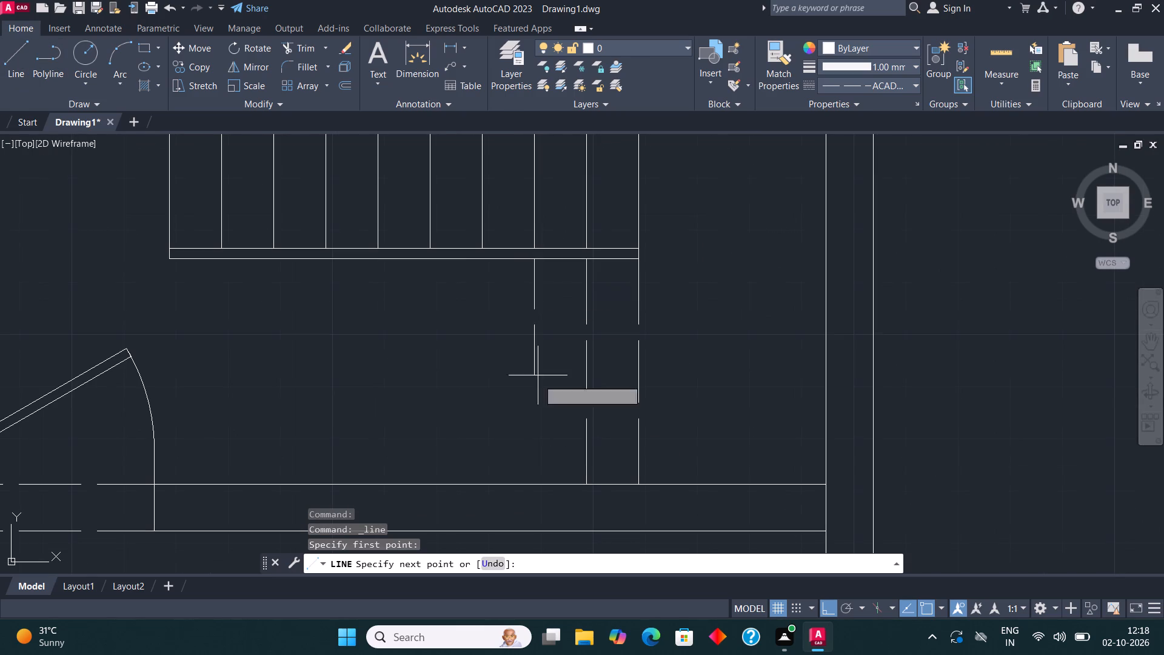
left_click(533, 480)
left_click(25, 56)
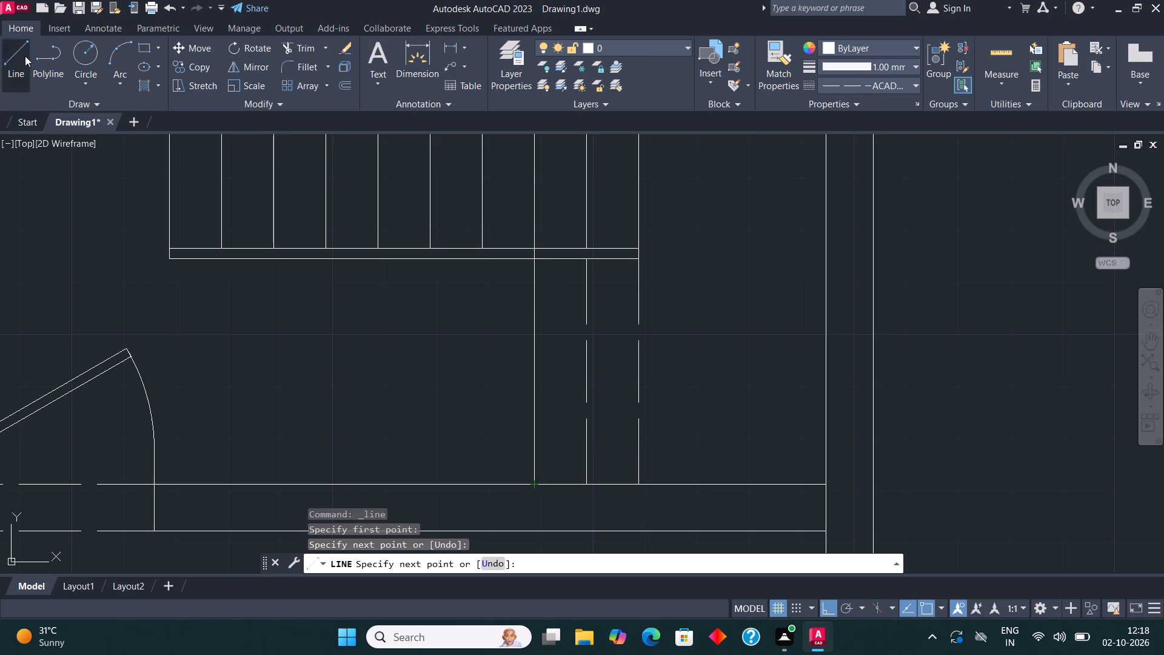
scroll(487, 249, "up", 3)
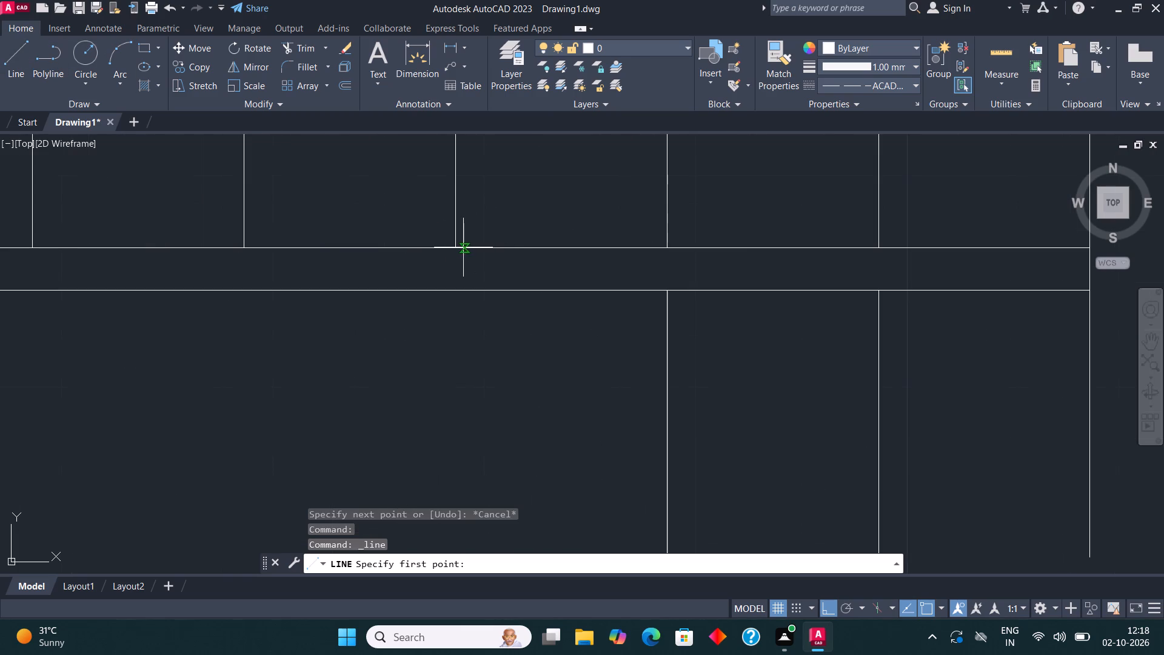
left_click(459, 294)
scroll(486, 258, "down", 3)
left_click(482, 492)
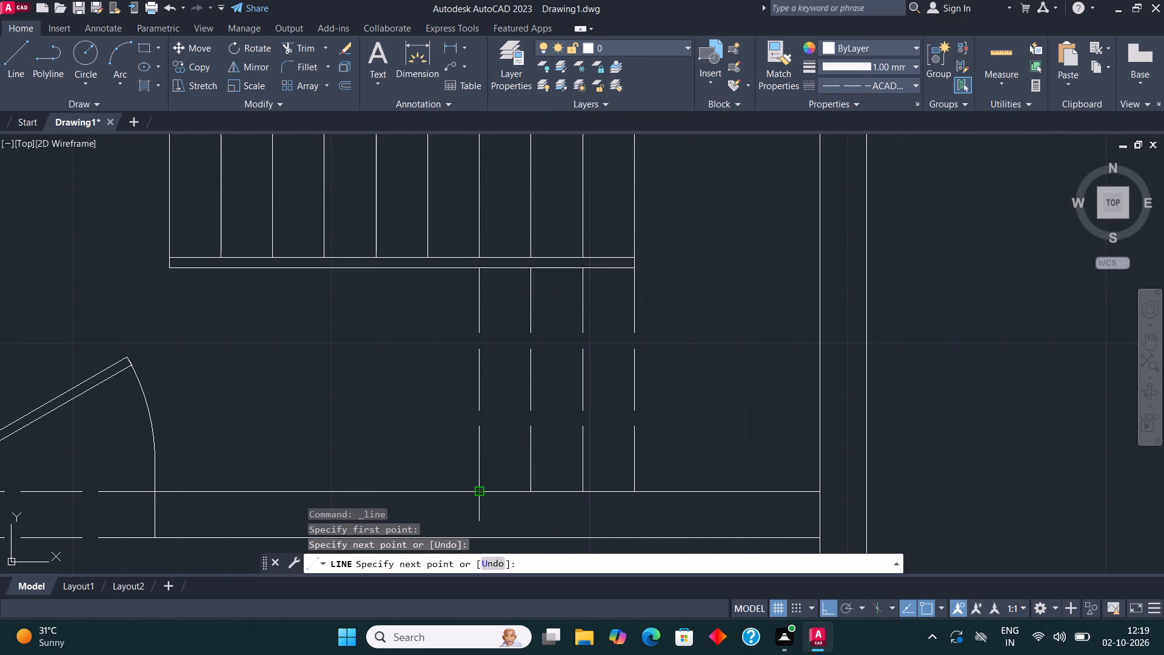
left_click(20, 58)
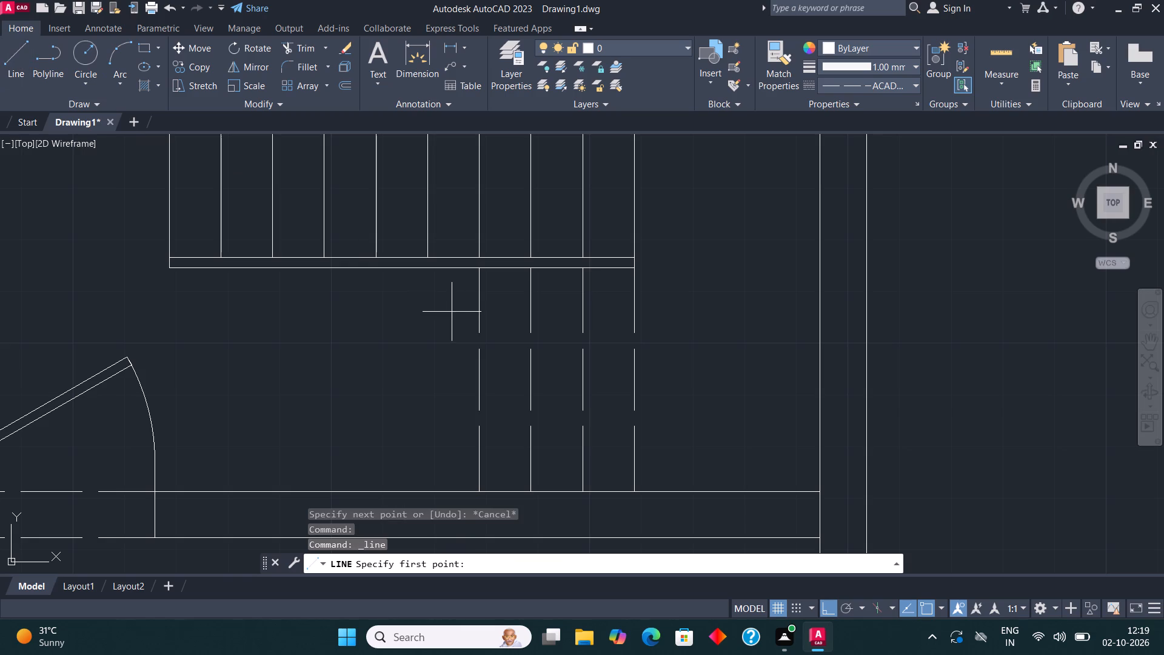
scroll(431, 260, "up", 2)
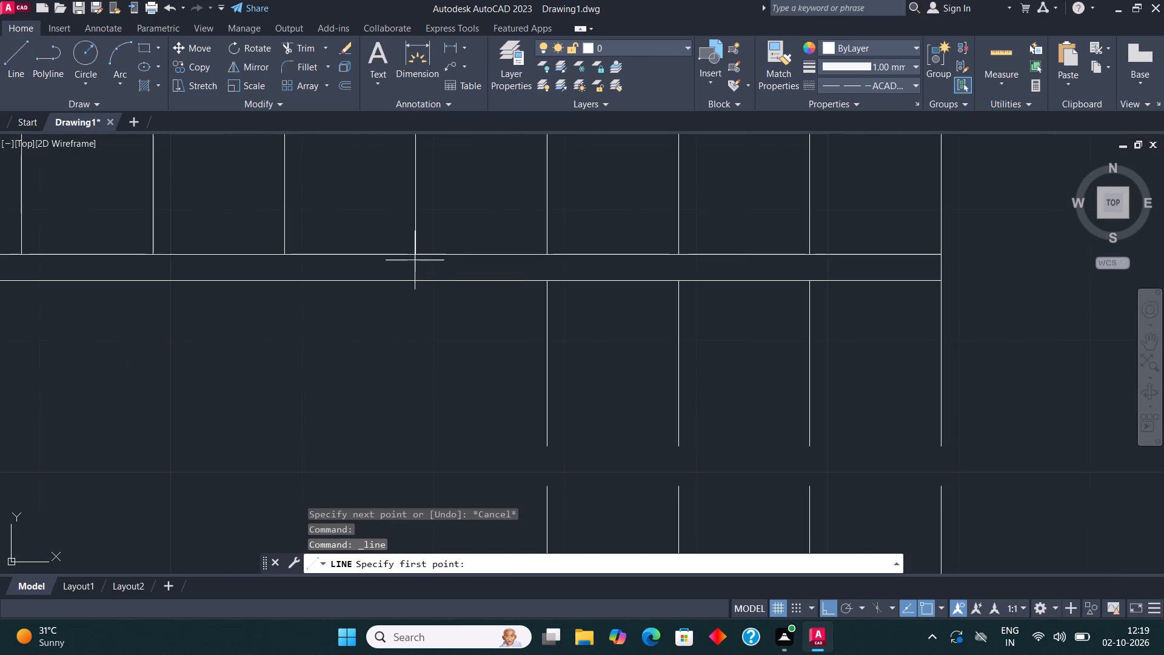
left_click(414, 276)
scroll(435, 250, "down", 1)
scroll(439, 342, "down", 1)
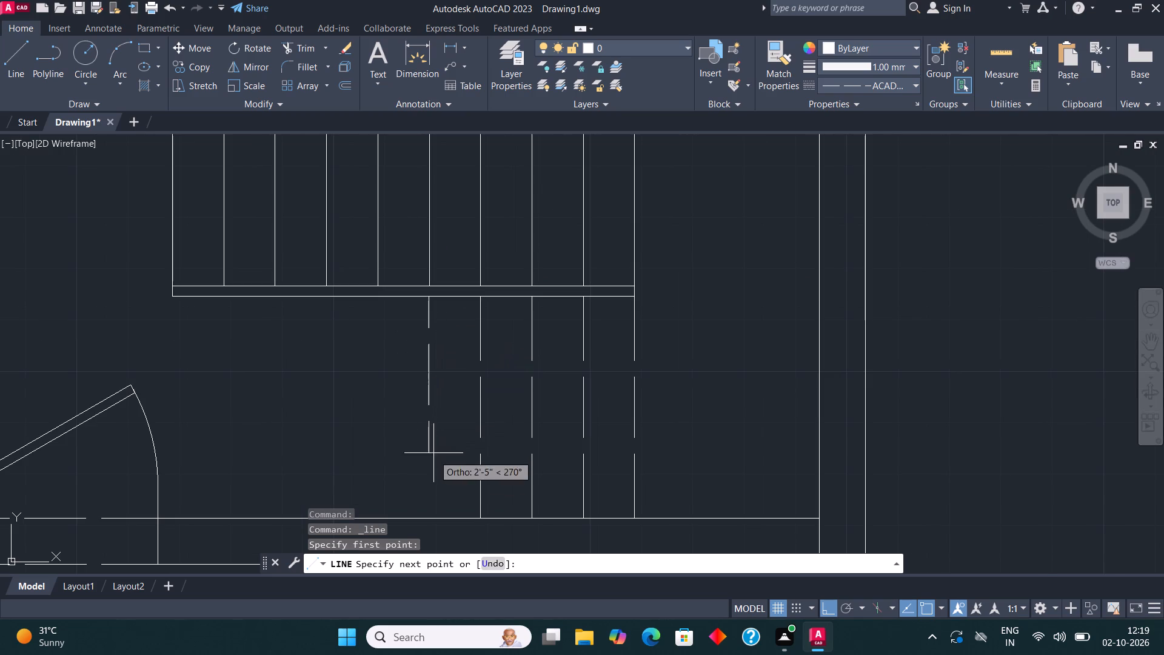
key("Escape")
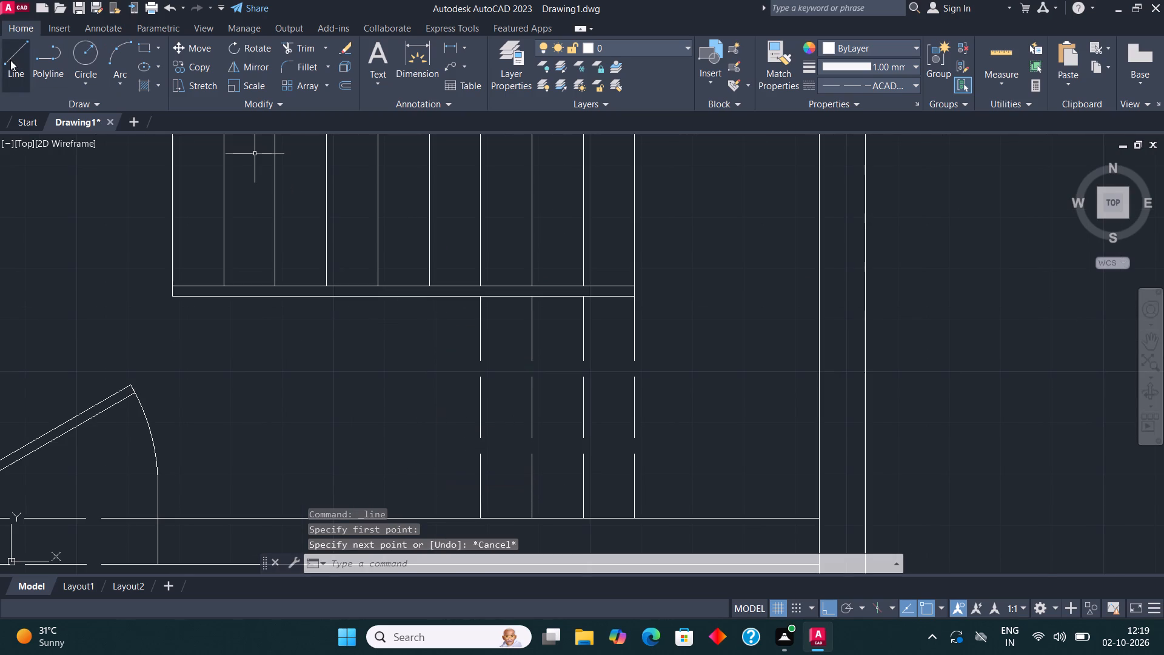
Draw the fifth dashed tread line from the right, from the lower middle line to the upper line of the wall below.
left_click(10, 60)
scroll(432, 298, "up", 2)
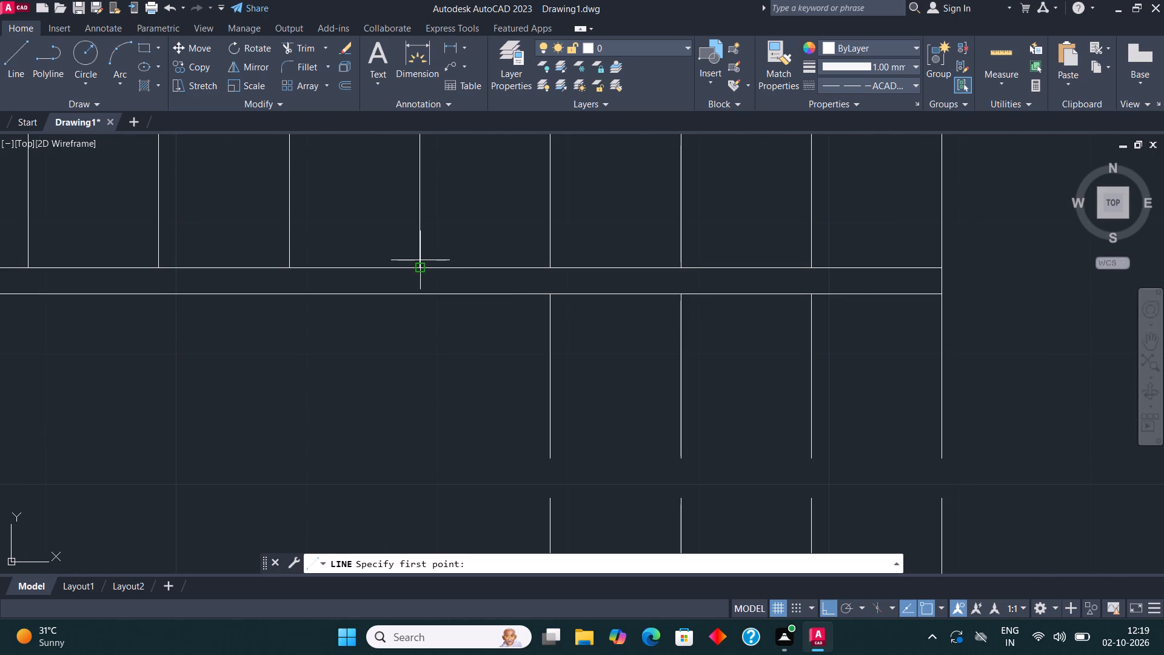
scroll(418, 260, "up", 4)
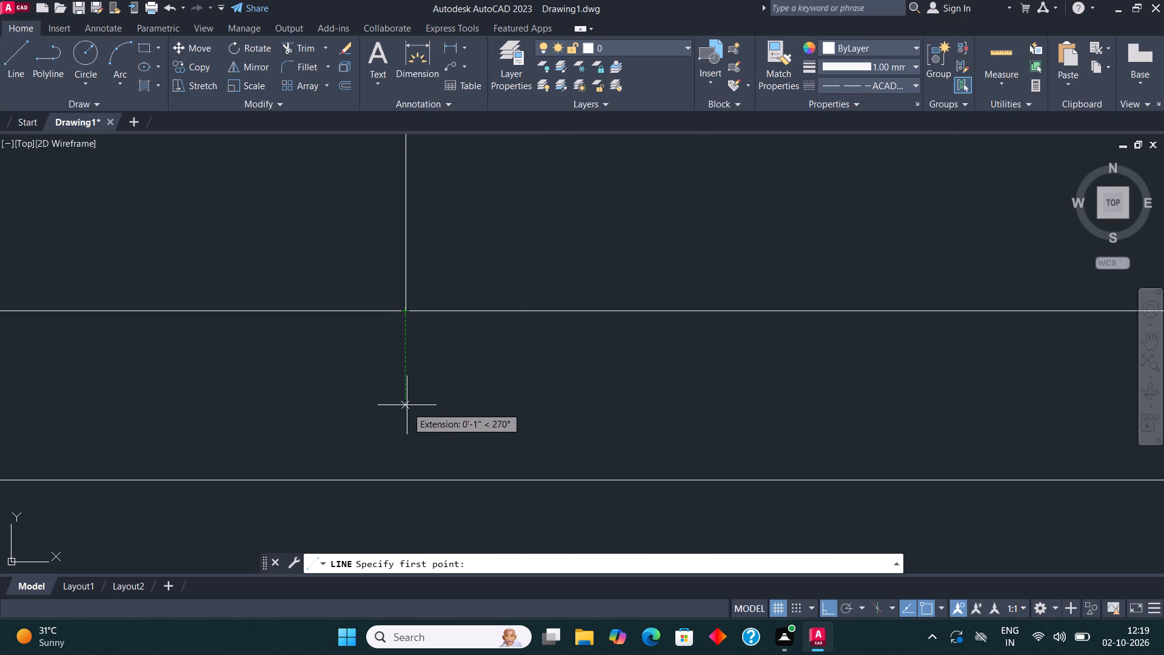
left_click(408, 475)
scroll(474, 333, "down", 5)
scroll(500, 290, "down", 3)
scroll(498, 412, "up", 4)
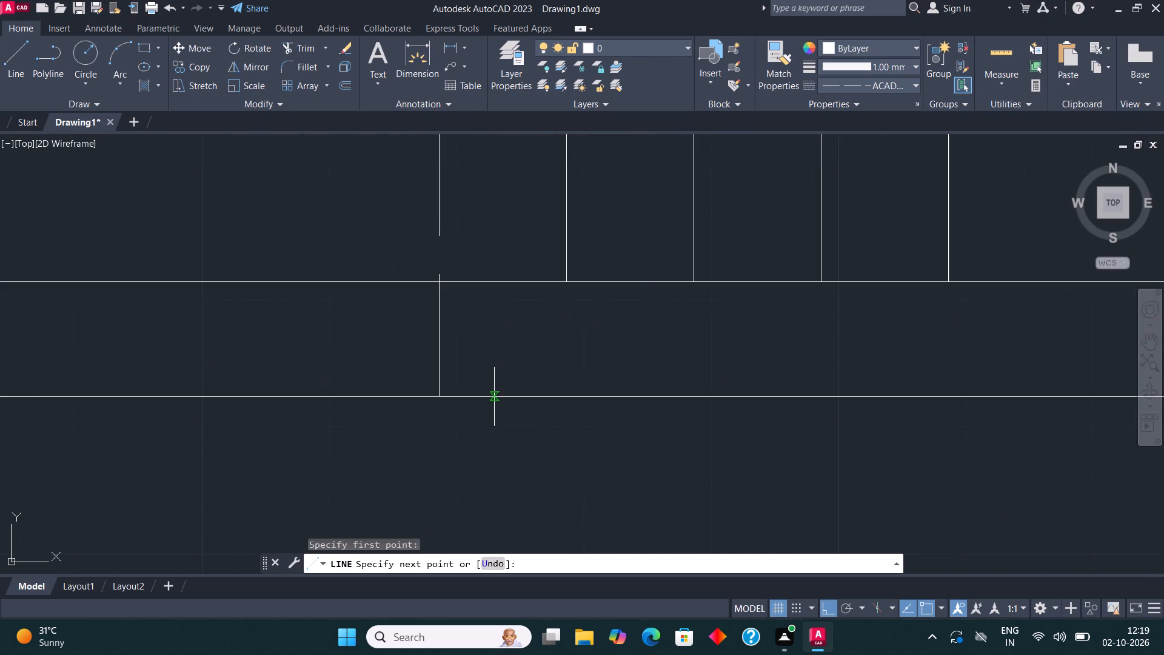
left_click(436, 279)
key("Escape")
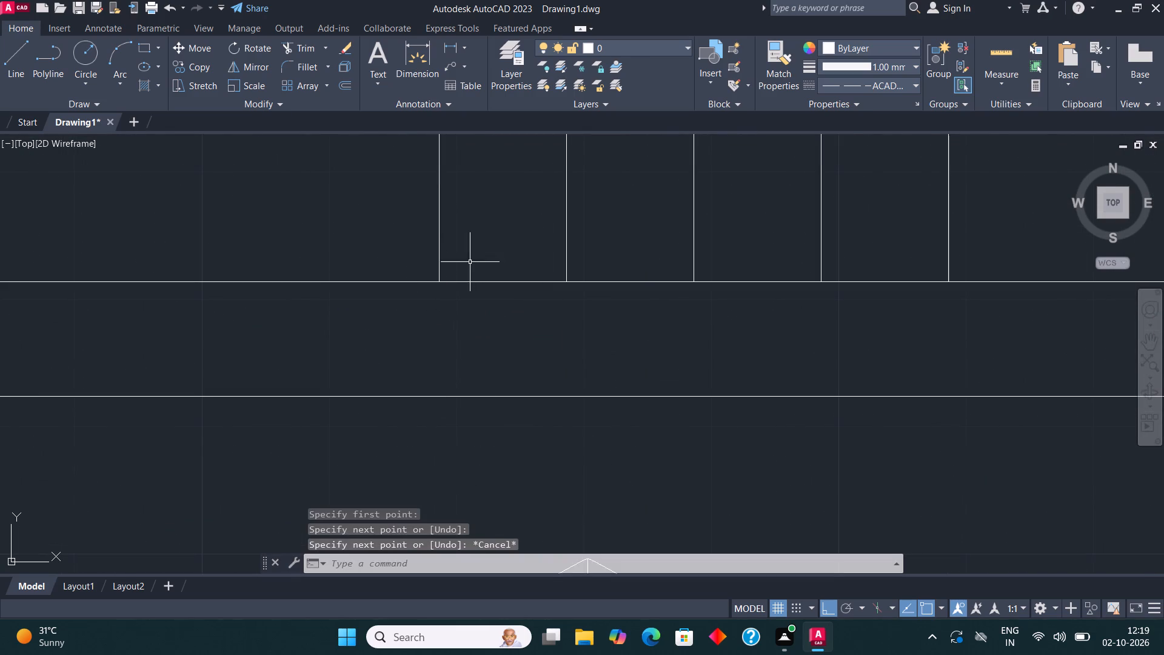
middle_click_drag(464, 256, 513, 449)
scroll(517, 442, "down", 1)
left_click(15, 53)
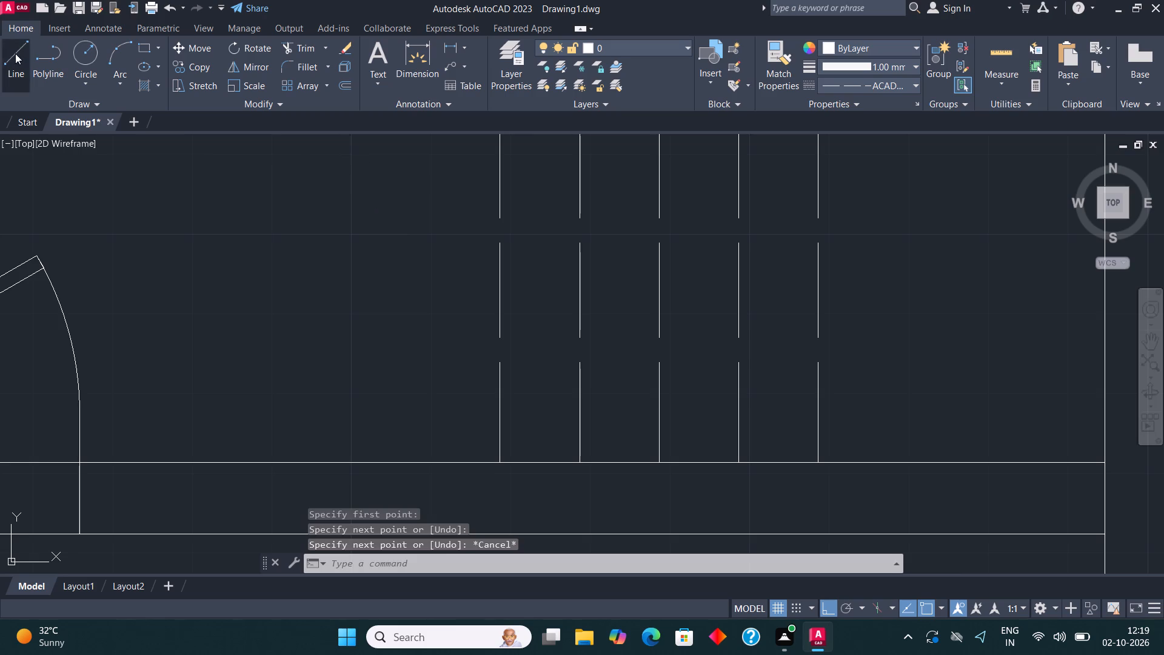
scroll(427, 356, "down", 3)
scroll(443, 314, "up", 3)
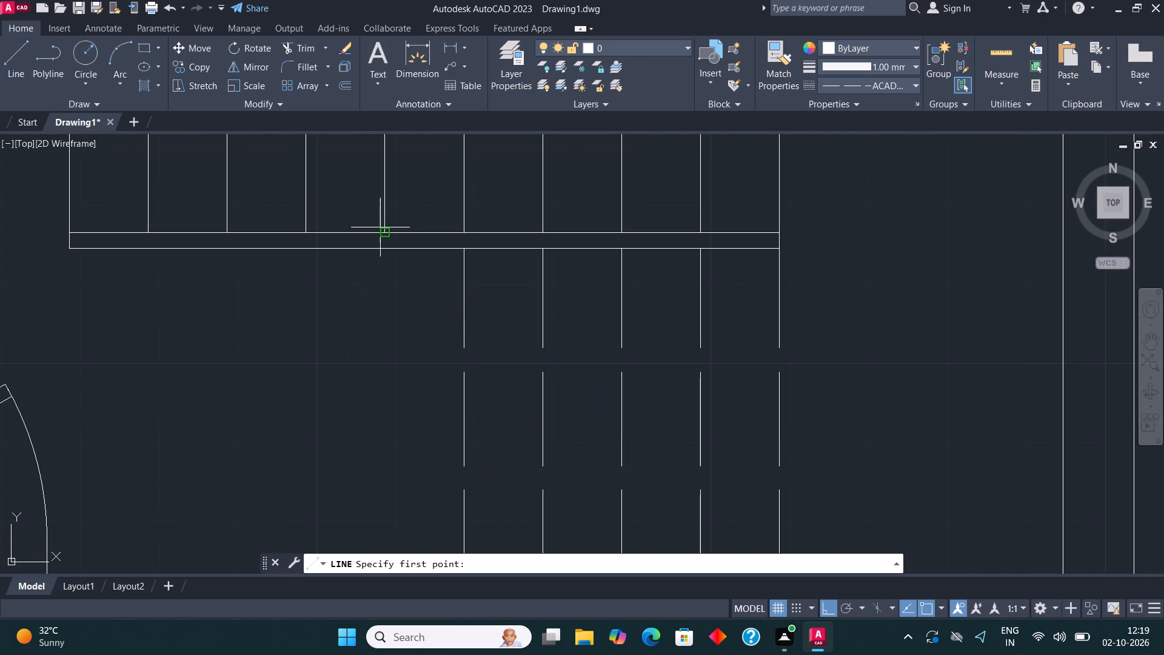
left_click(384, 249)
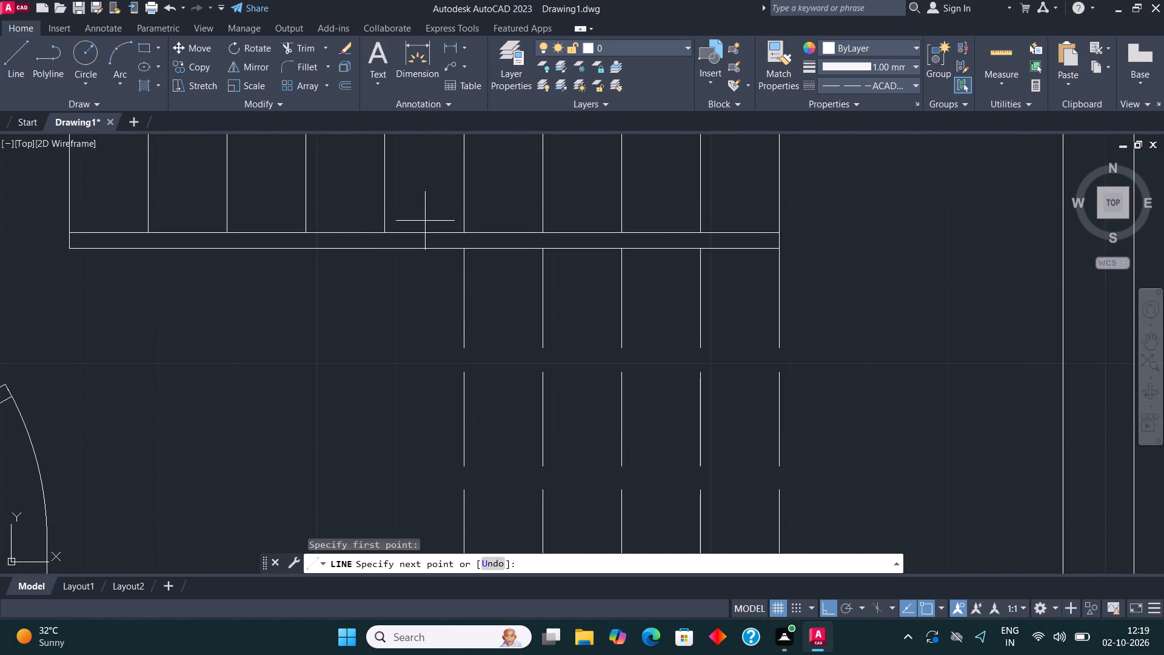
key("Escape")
Draw the sixth and seventh dashed tread lines from the right, below their matching upper treads, down to the wall.
left_click(18, 44)
scroll(327, 210, "up", 2)
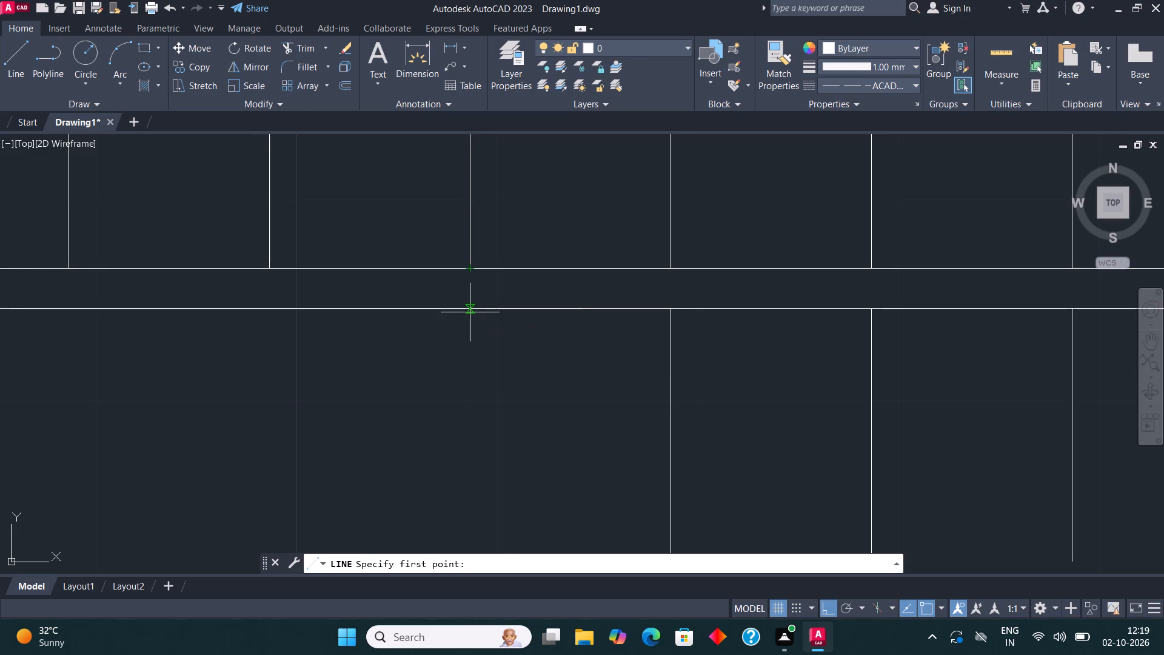
left_click(470, 312)
scroll(506, 235, "down", 3)
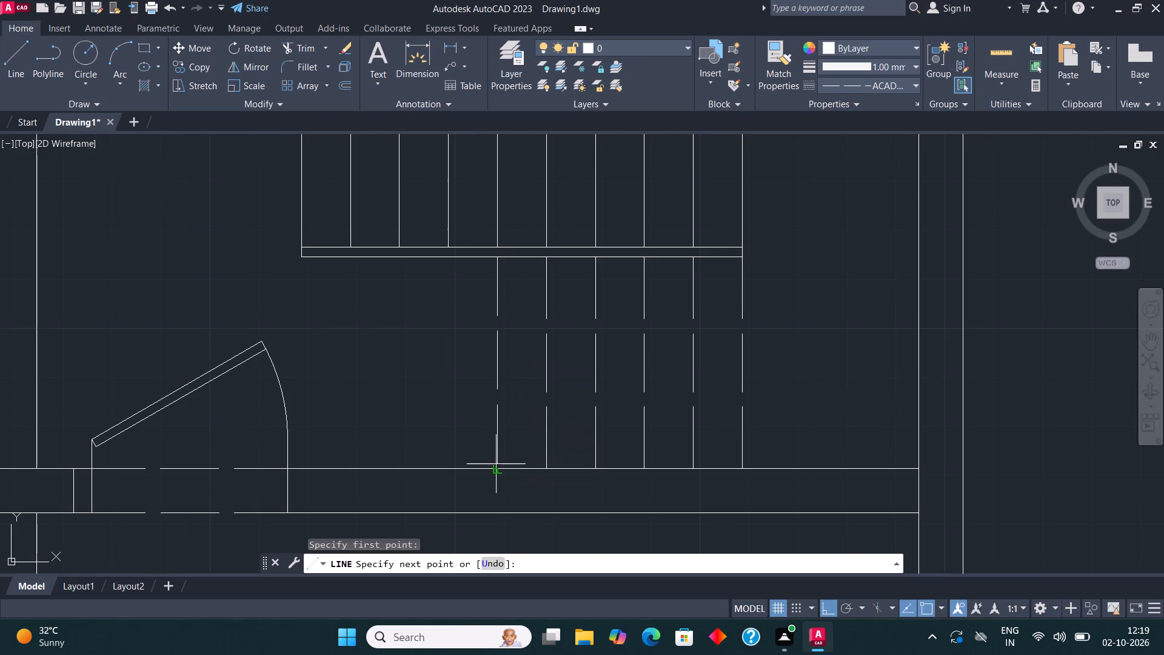
left_click(496, 468)
key("Escape")
left_click(18, 53)
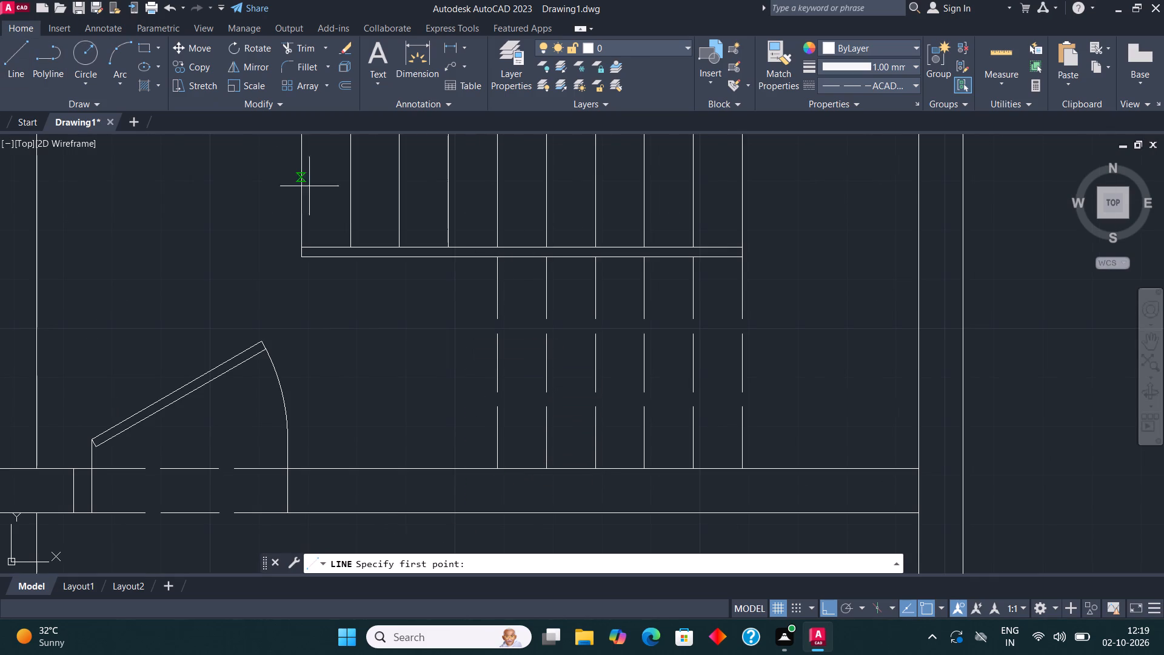
scroll(461, 247, "up", 2)
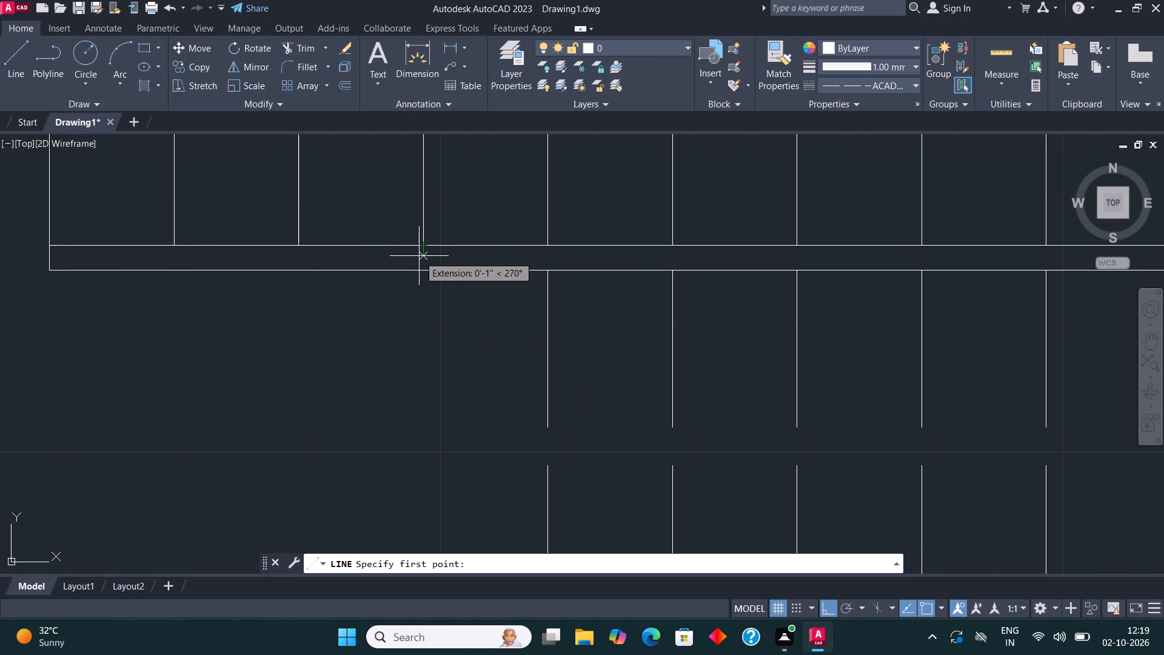
left_click(422, 267)
scroll(513, 208, "down", 1)
scroll(479, 376, "down", 2)
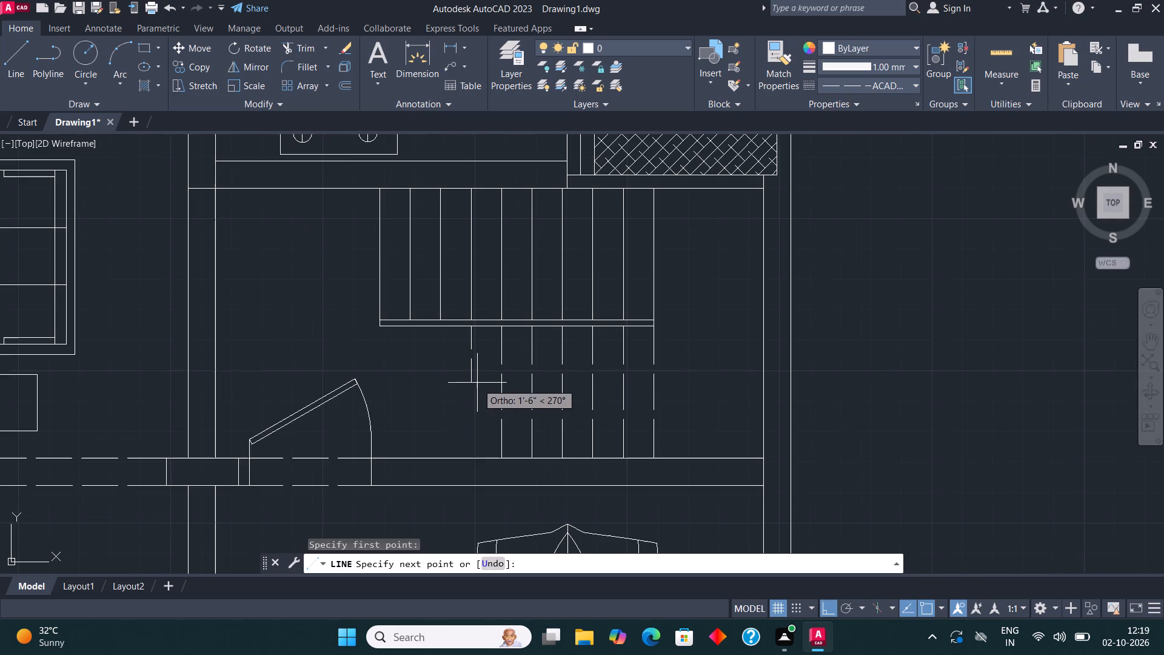
left_click(472, 459)
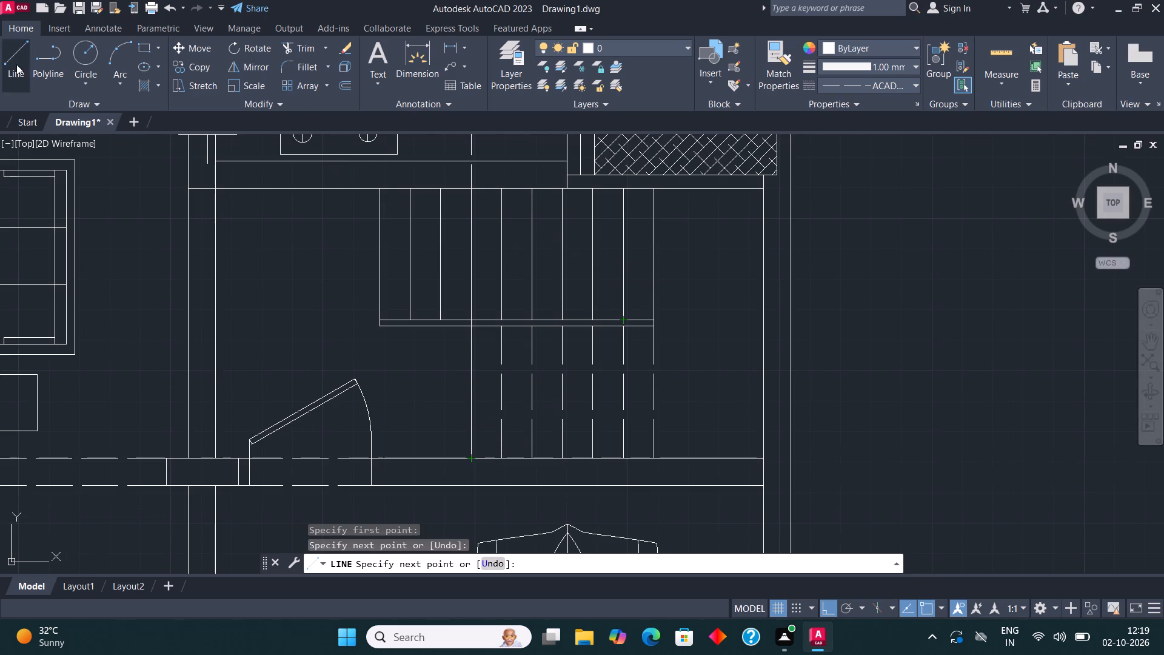
Draw dashed tread lines at the lower flight's left end and one tread inward, from the lower middle line to the wall.
left_click(15, 60)
left_click(380, 329)
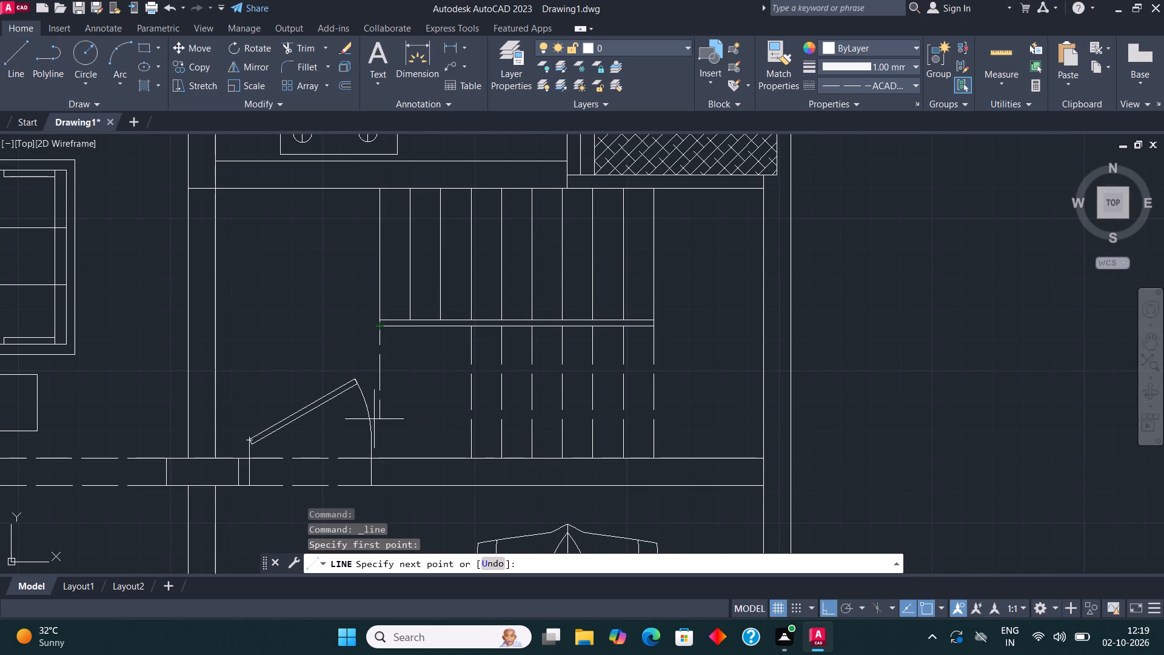
left_click(381, 462)
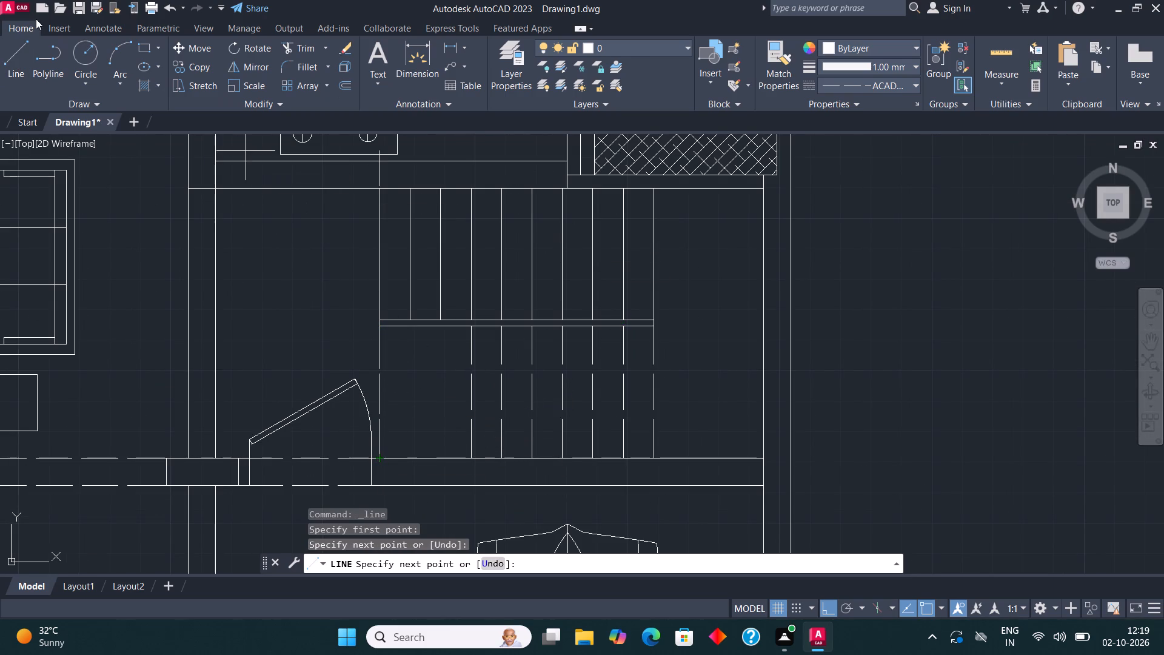
left_click(22, 45)
scroll(408, 336, "up", 2)
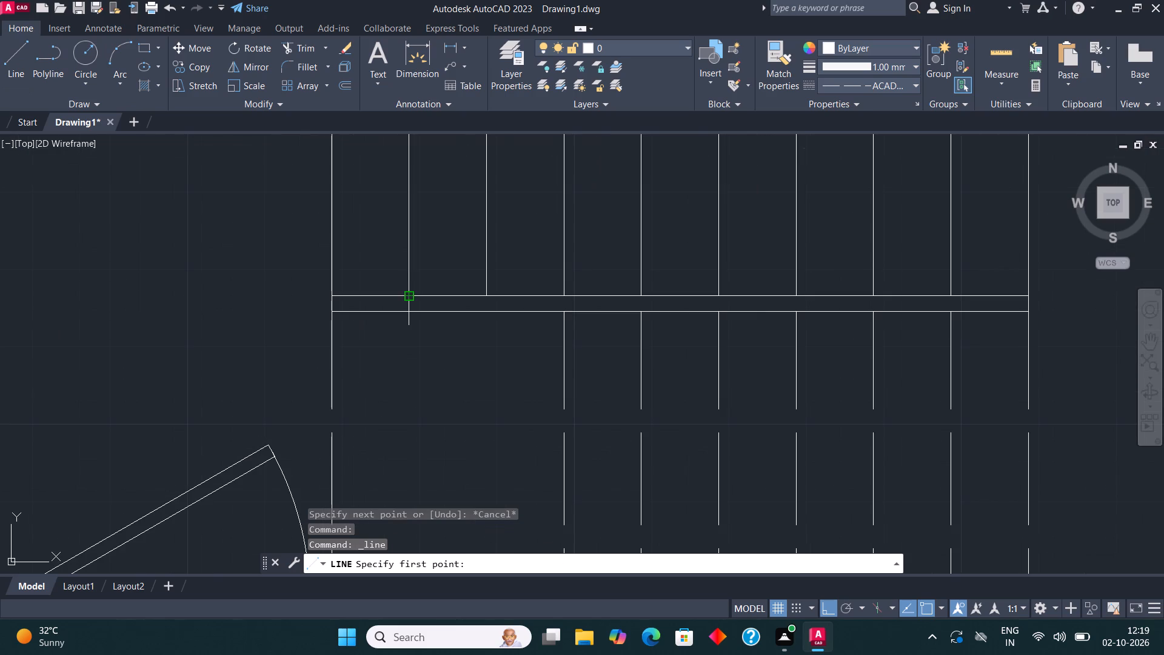
left_click(409, 314)
scroll(427, 280, "down", 1)
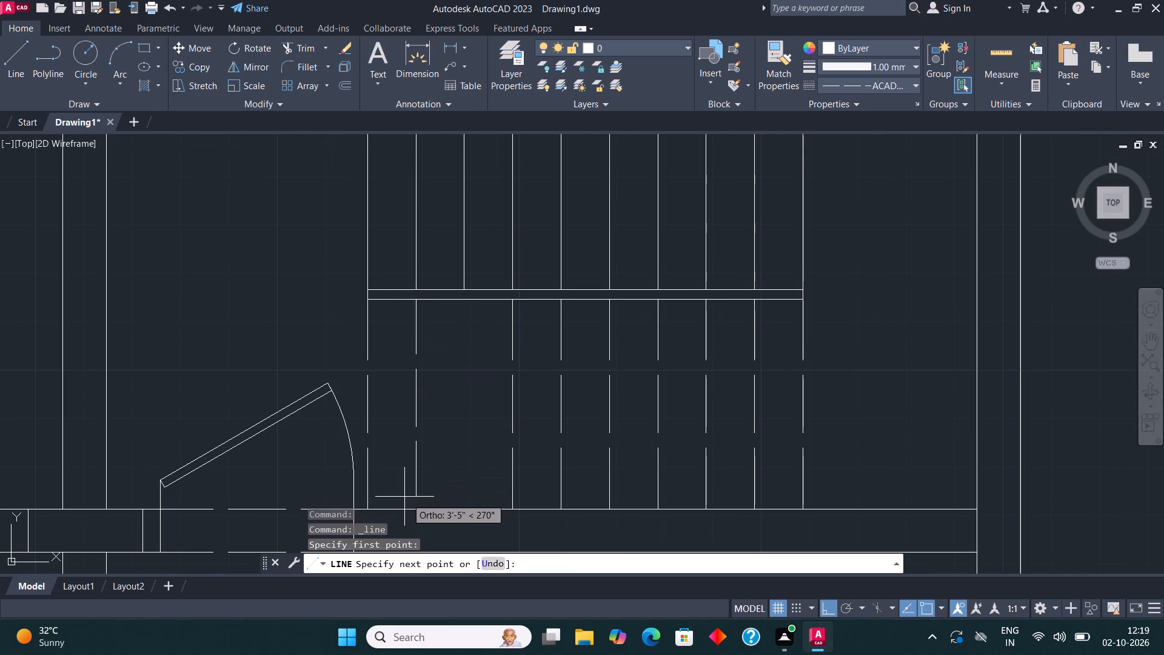
left_click(420, 508)
Draw the missing dashed tread line third from the left in the lower flight, from the lower middle line to the wall.
left_click(22, 50)
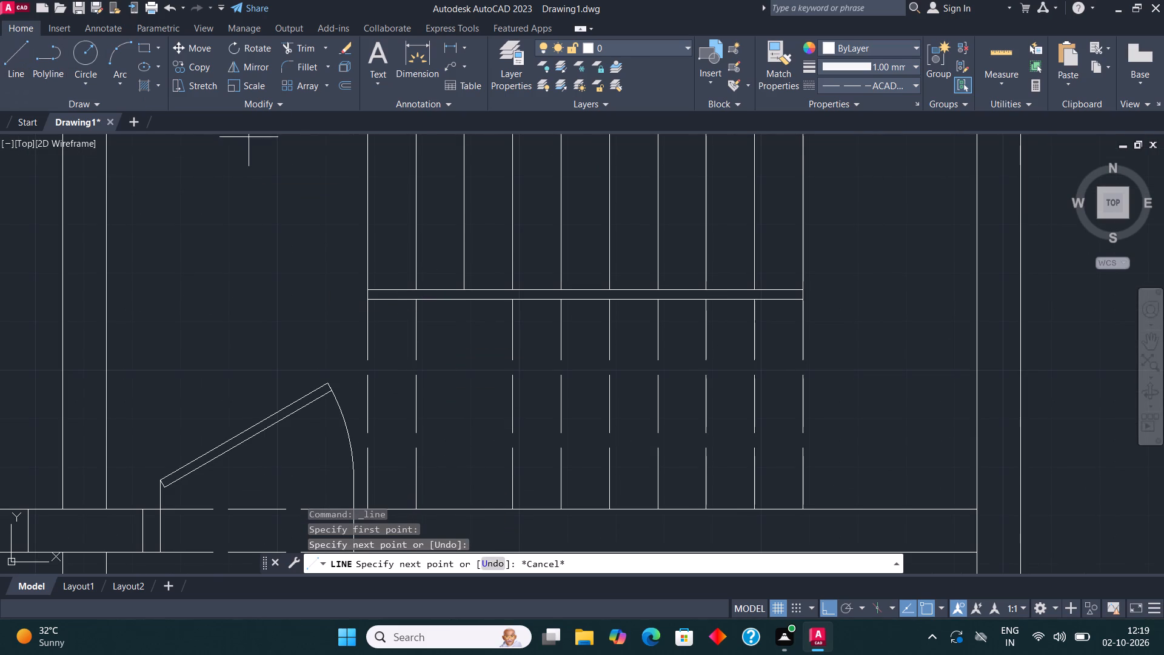
scroll(462, 297, "up", 2)
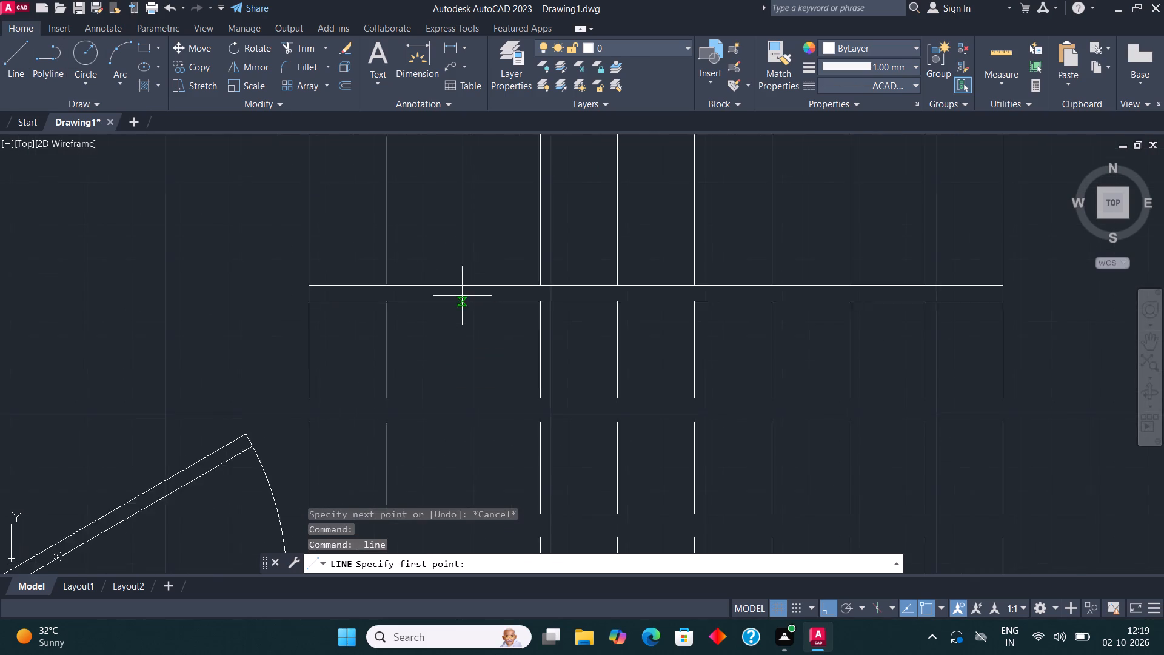
left_click(462, 304)
scroll(470, 269, "down", 1)
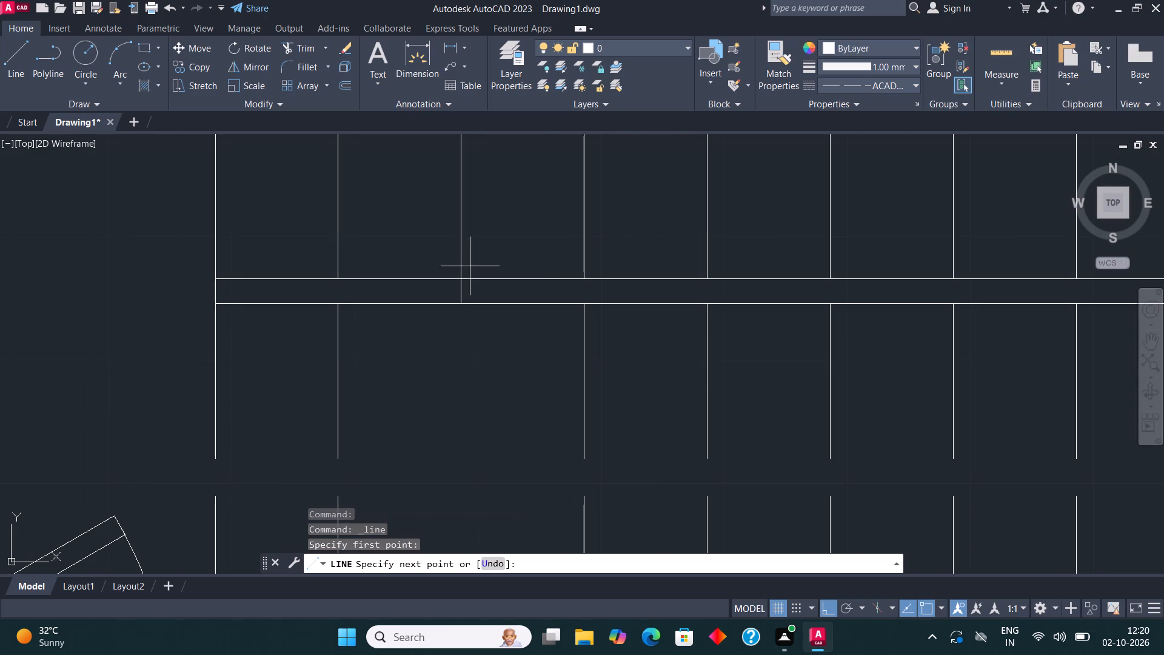
scroll(470, 267, "down", 1)
scroll(444, 425, "down", 2)
left_click(449, 498)
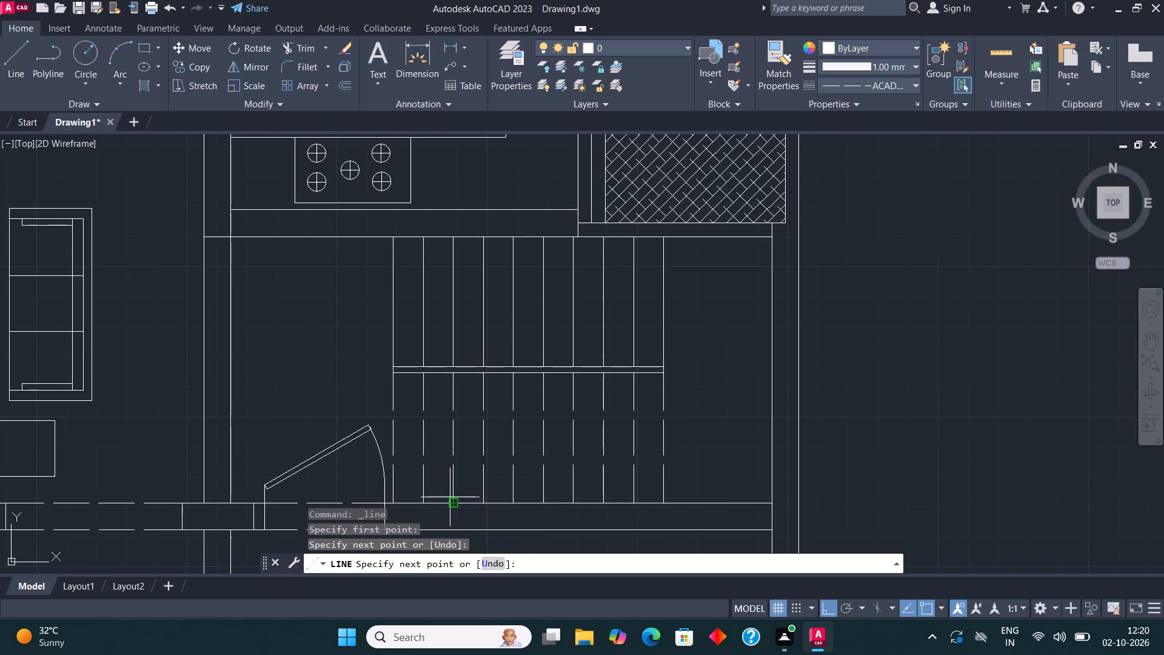
key("Escape")
Draw a dashed horizontal line across the landing, from the right end of the flights' middle strip to the right wall.
scroll(502, 378, "down", 4)
middle_click_drag(576, 370, 553, 364)
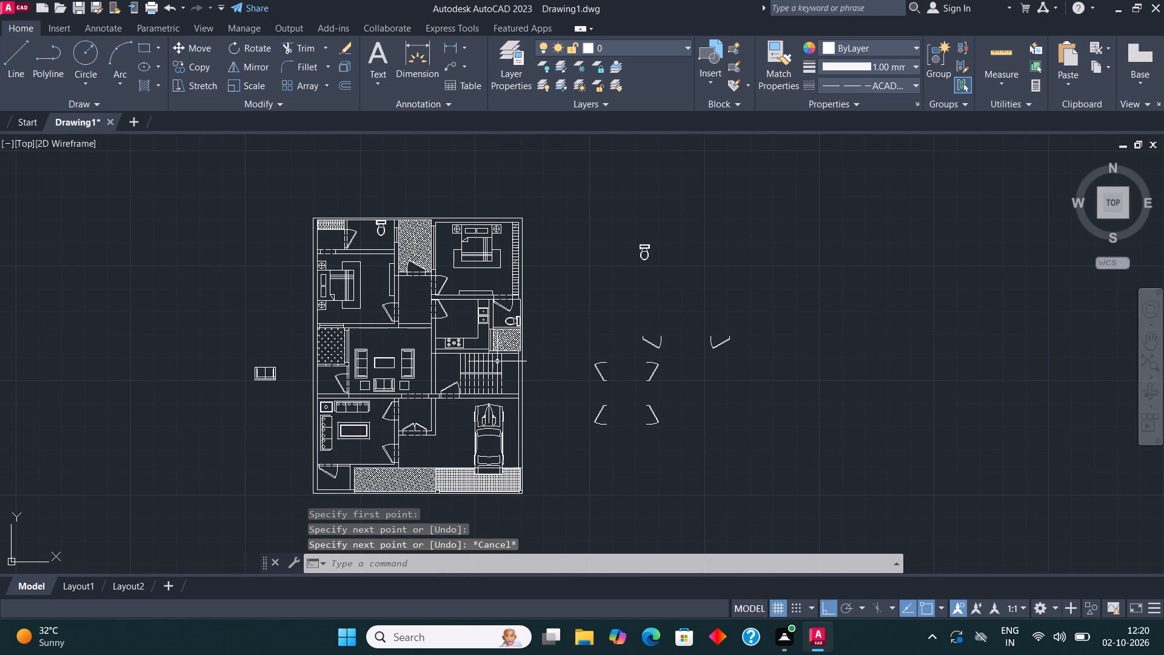
scroll(454, 361, "up", 2)
middle_click_drag(590, 368, 512, 337)
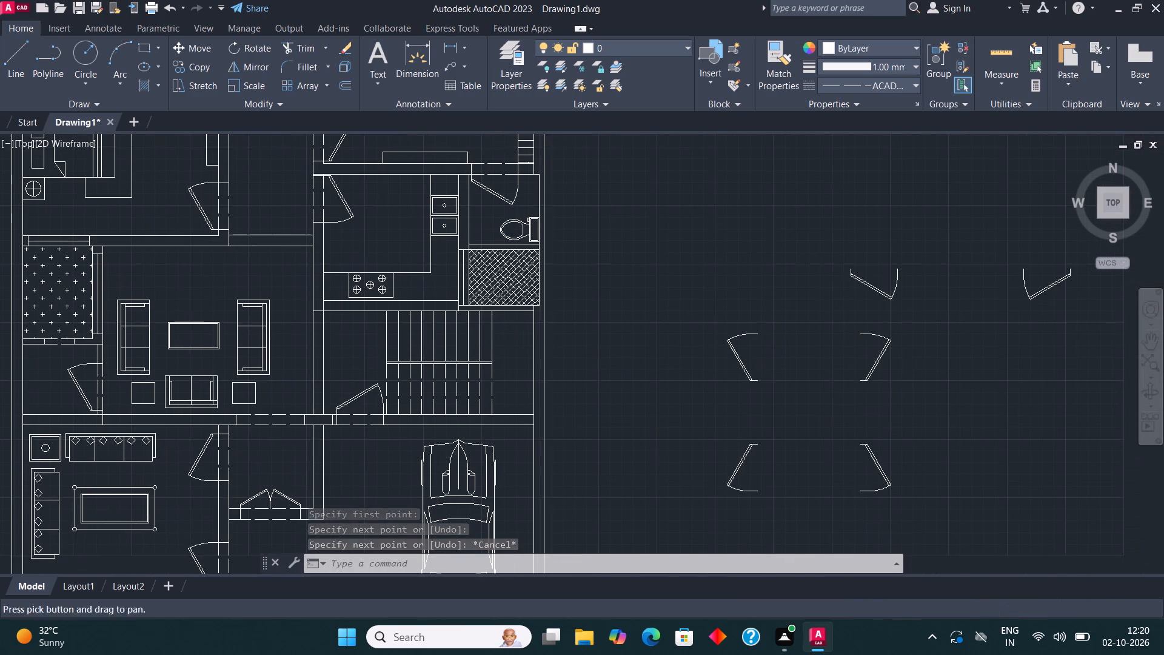
middle_click_drag(563, 360, 473, 348)
scroll(302, 317, "up", 2)
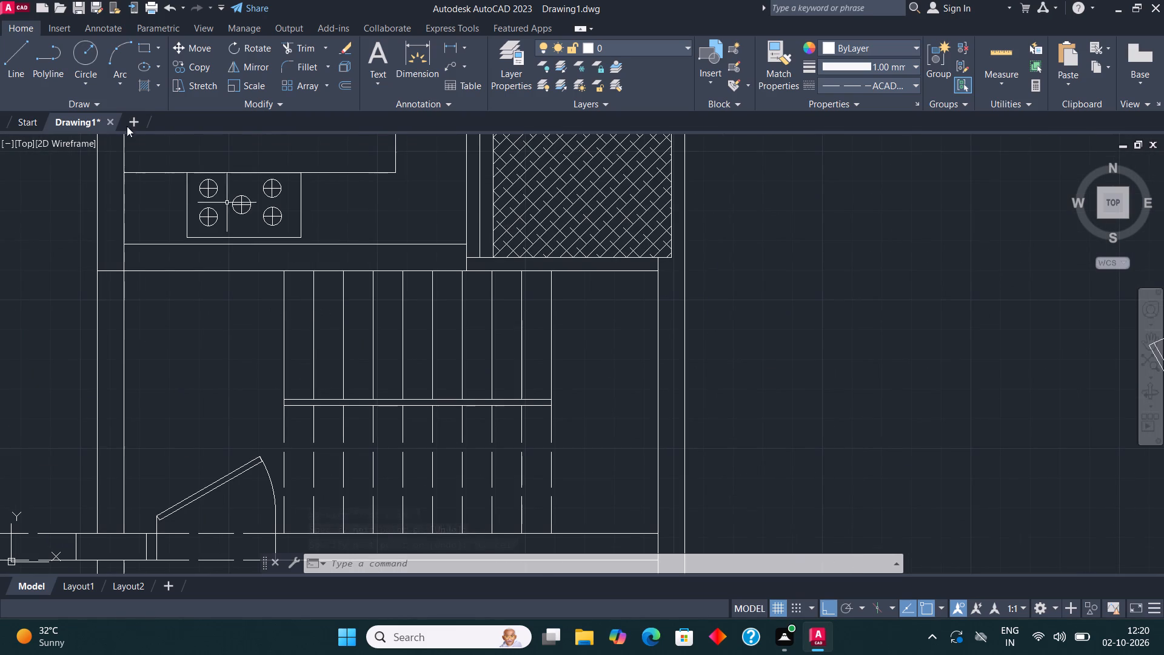
left_click(6, 51)
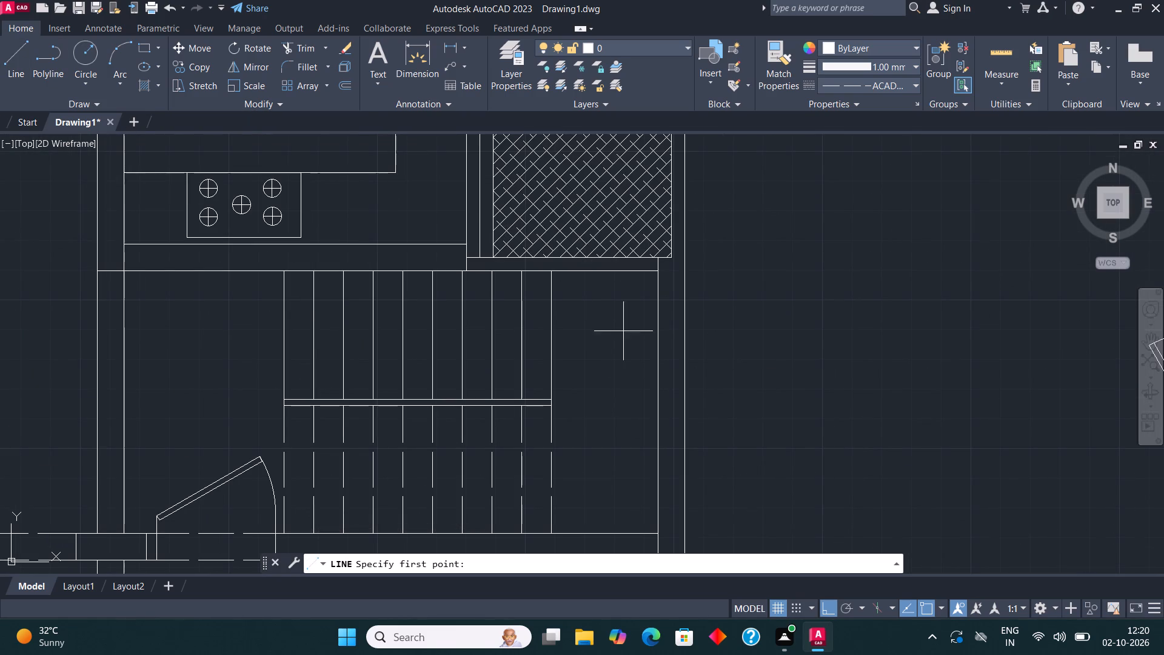
scroll(541, 404, "up", 3)
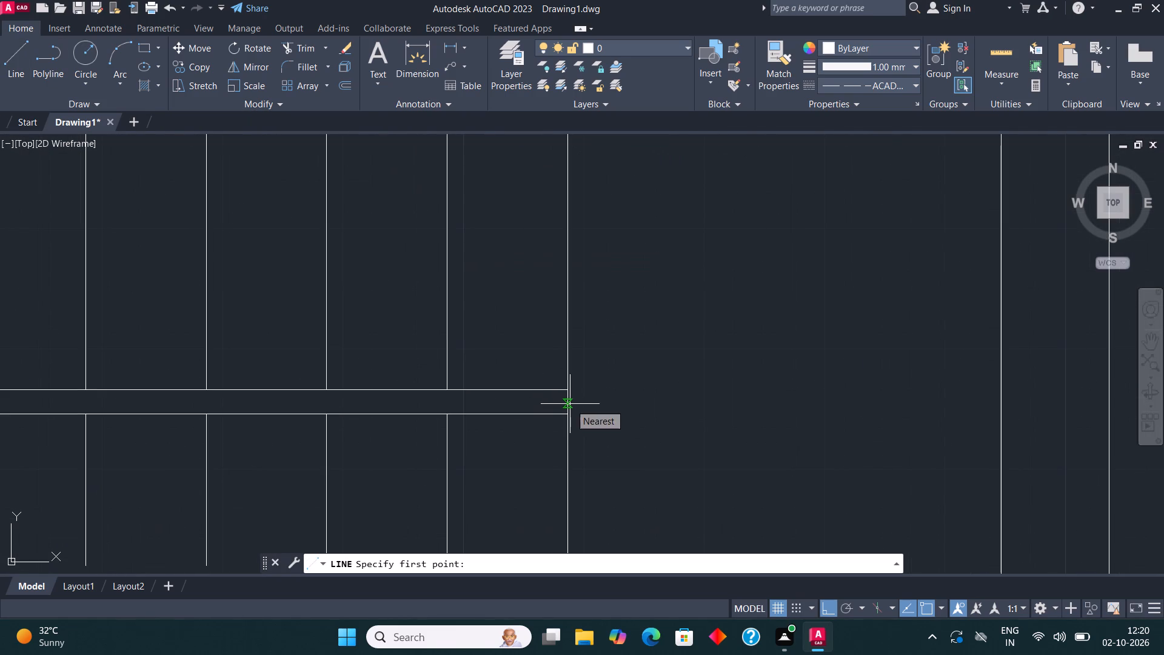
left_click(570, 402)
scroll(569, 402, "down", 2)
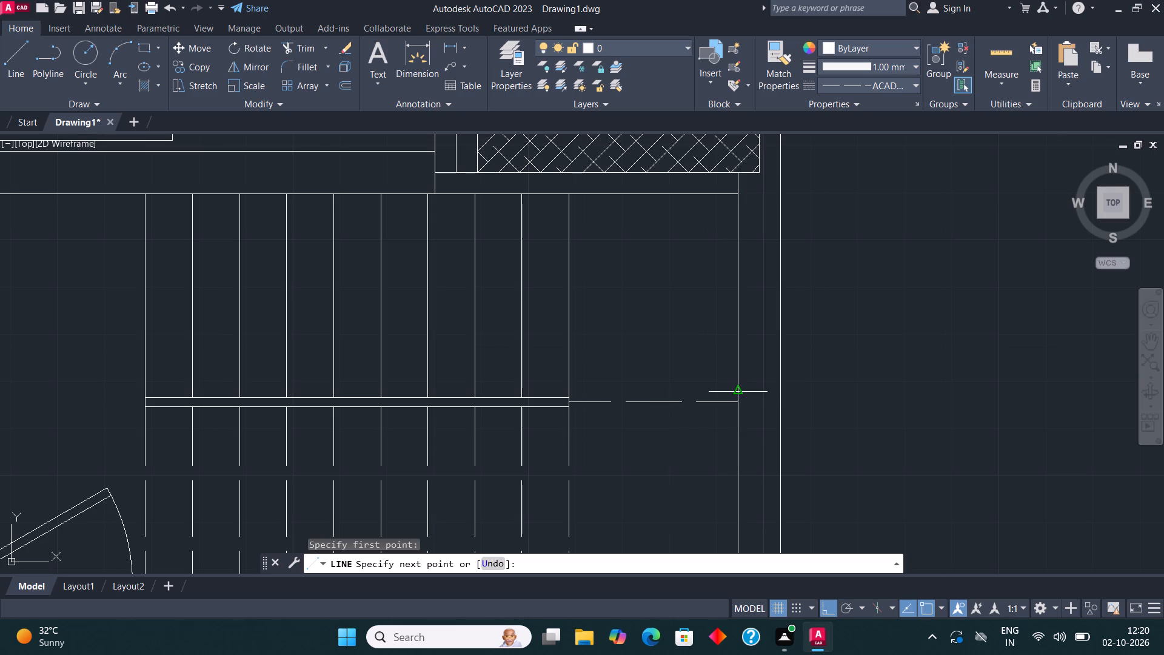
left_click(737, 408)
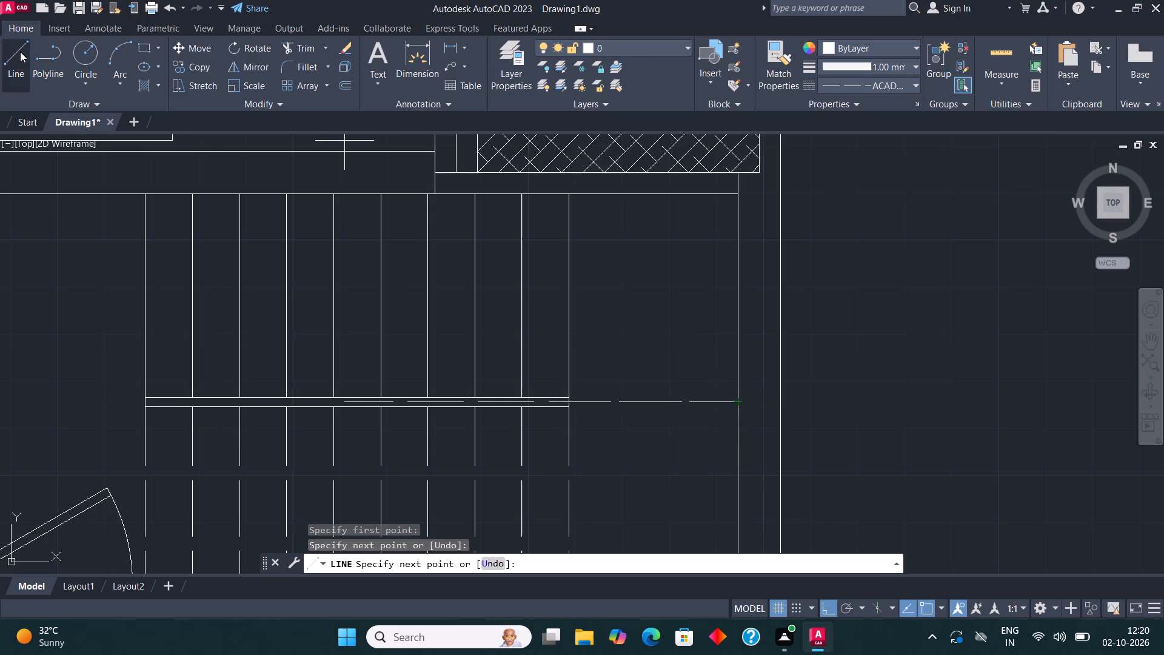
Draw a dashed diagonal from the right end of the lower middle line to the landing's lower-right corner.
left_click(20, 52)
scroll(383, 221, "down", 2)
scroll(467, 316, "up", 2)
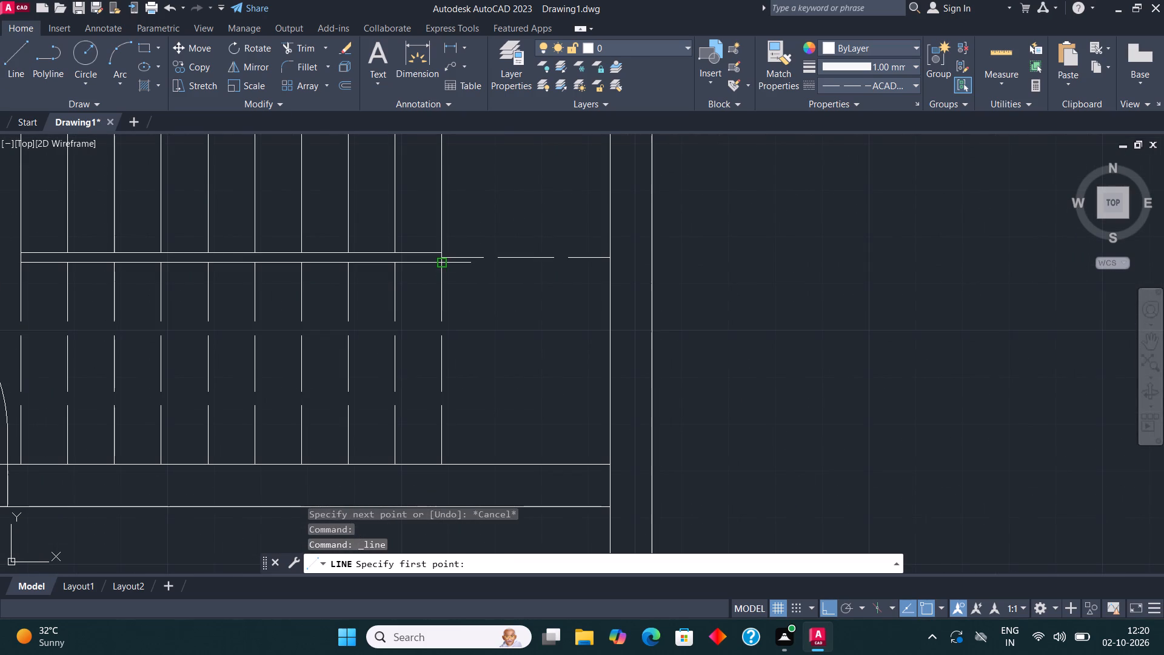
left_click(443, 265)
left_click(605, 465)
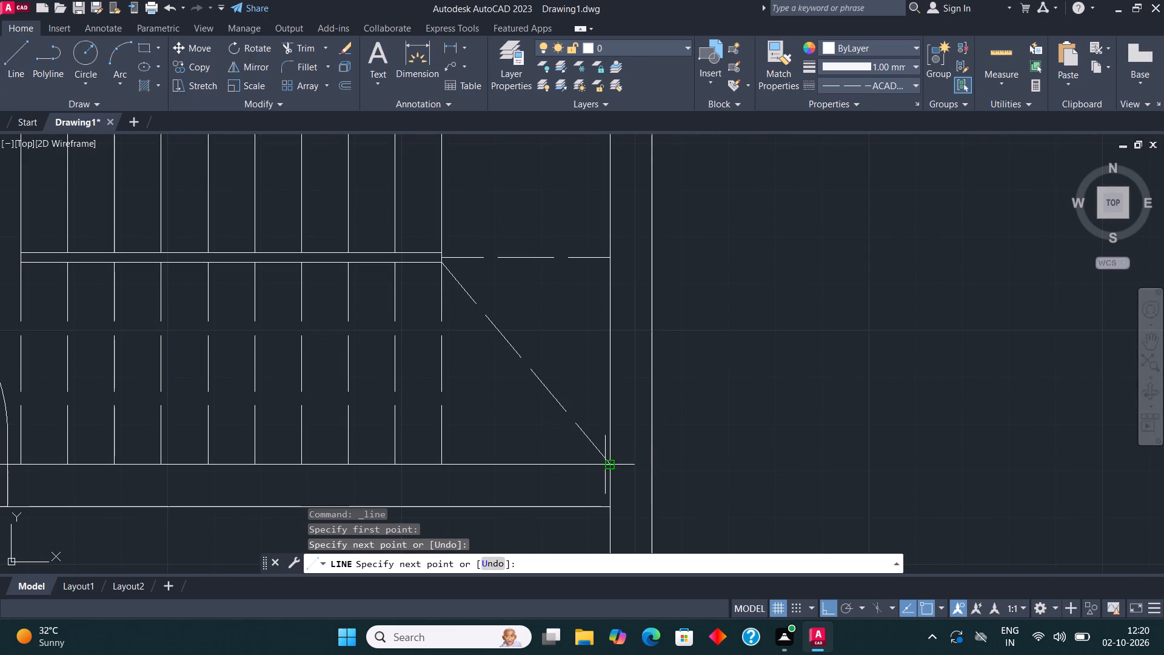
key("Escape")
Draw a dashed diagonal from the right end of the upper middle line to the landing's upper-right corner.
middle_click_drag(554, 222, 514, 315)
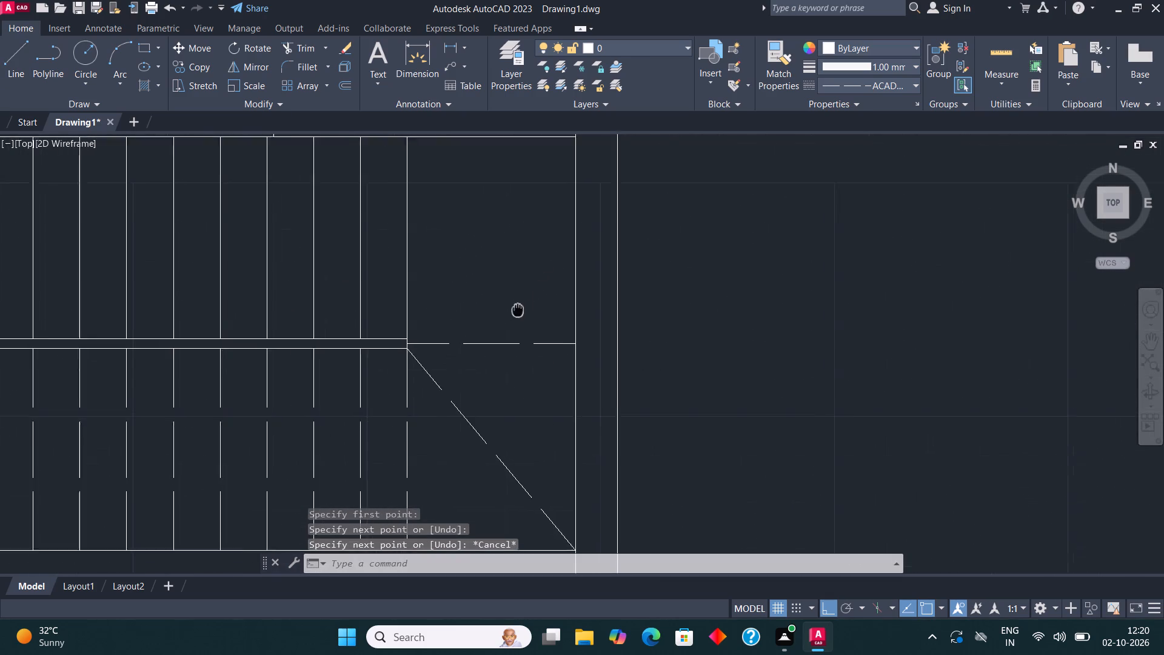
middle_click_drag(514, 315, 501, 329)
left_click(16, 48)
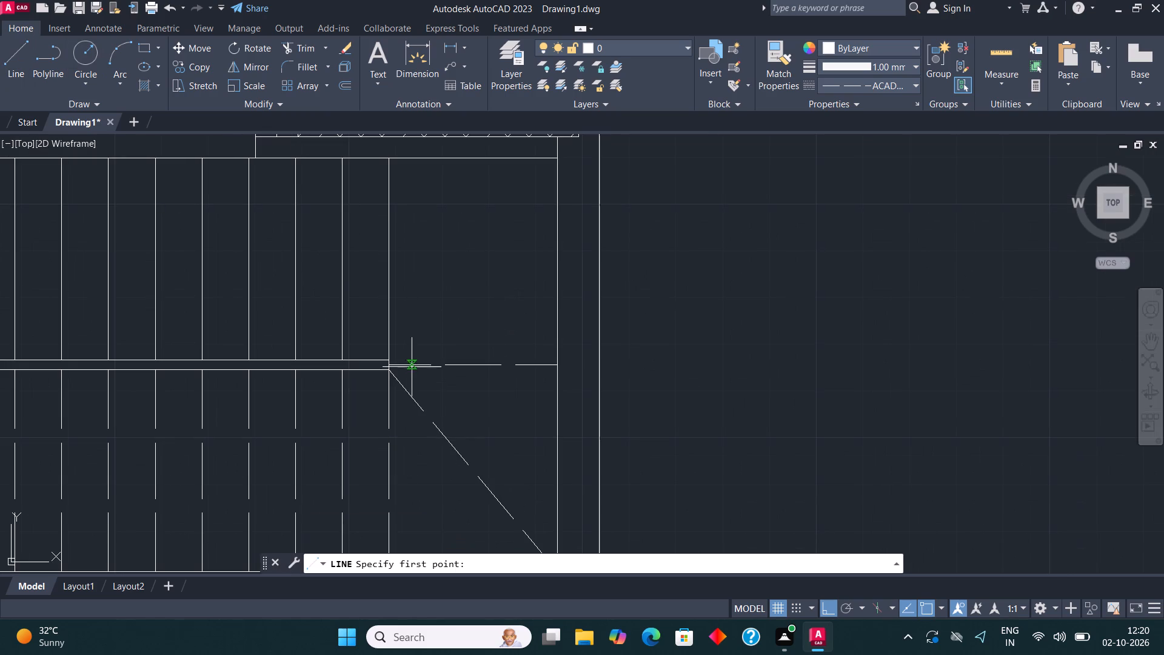
scroll(396, 354, "up", 2)
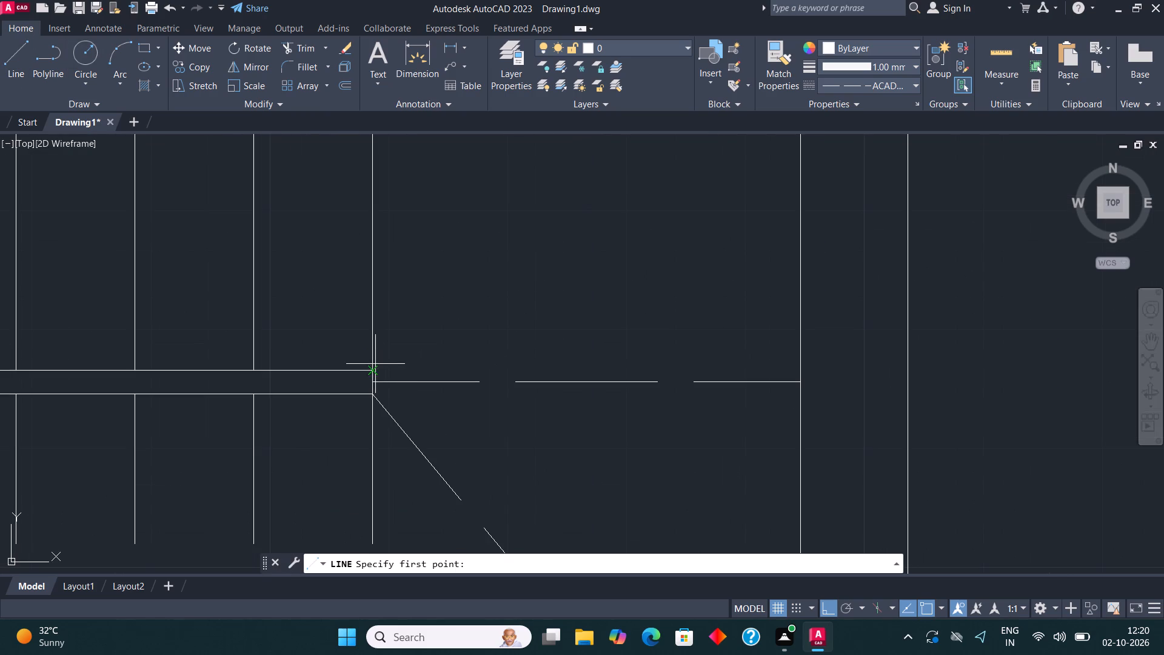
left_click(374, 371)
scroll(376, 384, "down", 2)
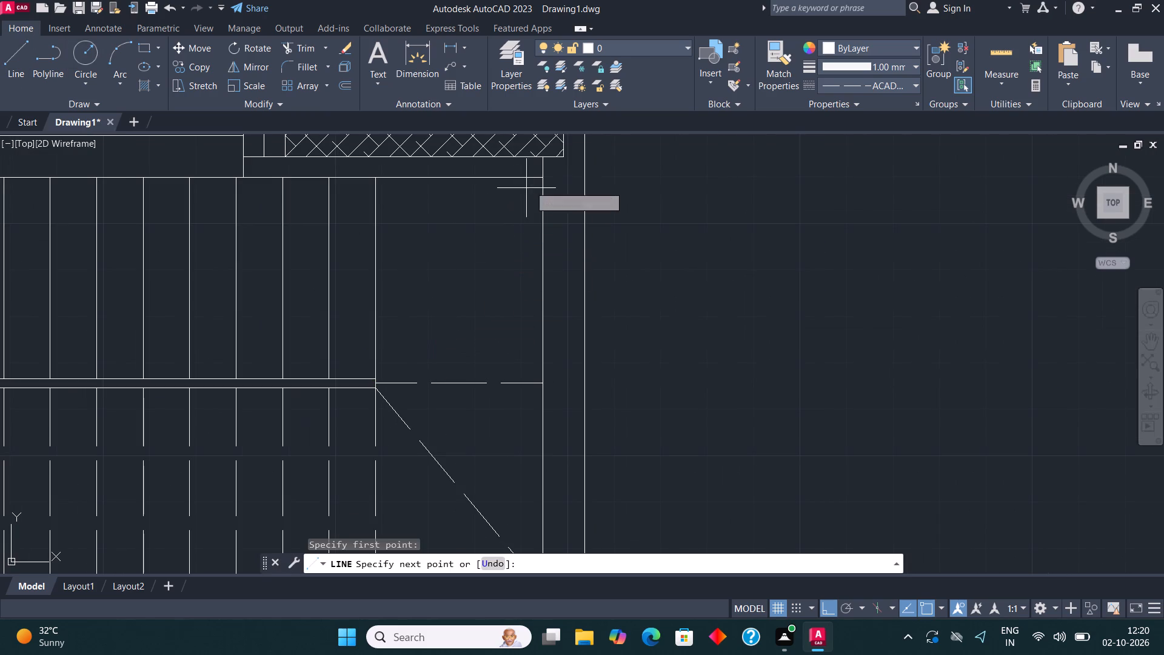
left_click(538, 183)
scroll(574, 206, "down", 3)
key("Escape")
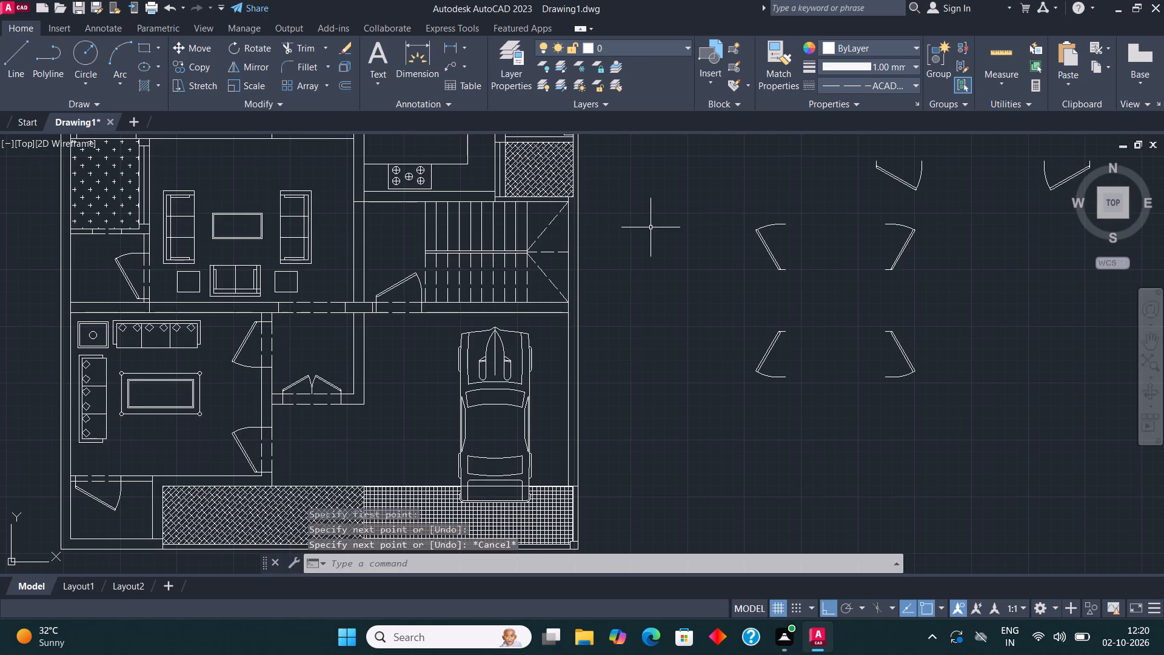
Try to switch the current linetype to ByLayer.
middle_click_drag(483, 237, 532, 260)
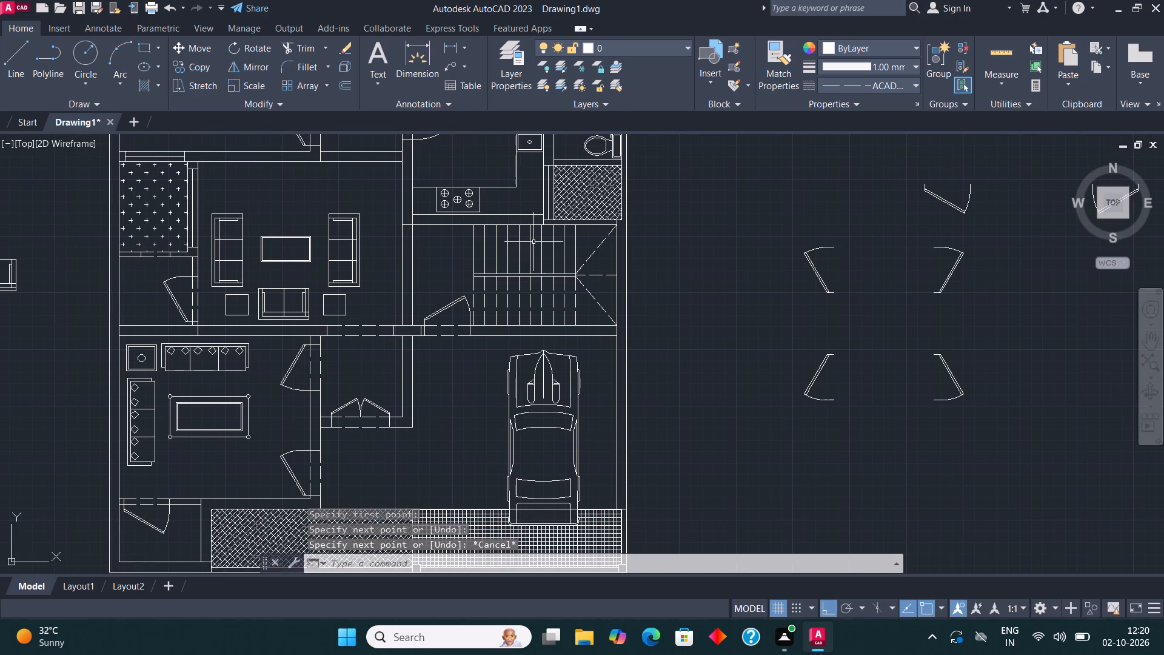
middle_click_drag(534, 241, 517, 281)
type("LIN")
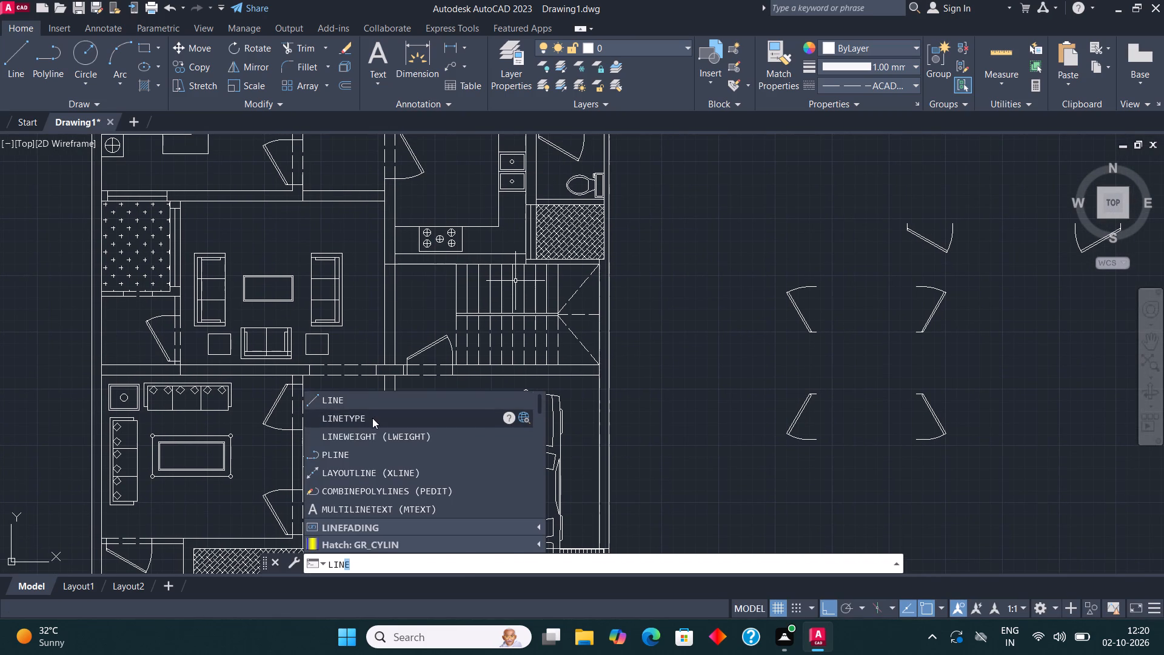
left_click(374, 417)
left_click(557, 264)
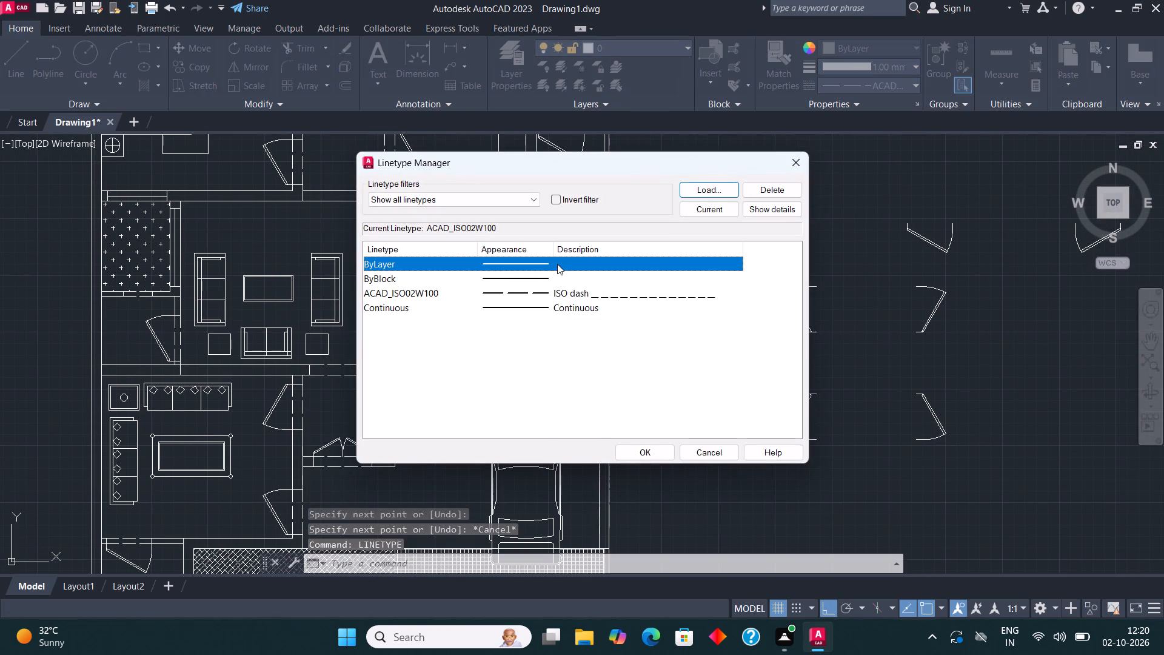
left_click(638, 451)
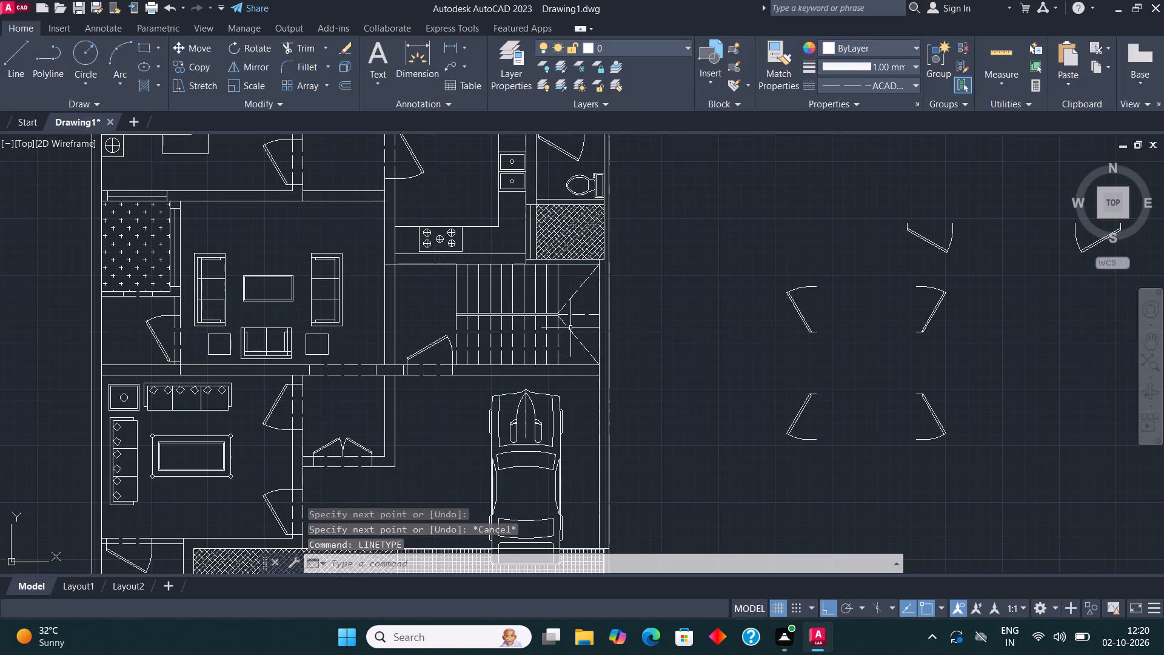
Make ByLayer the current linetype.
type("LIN")
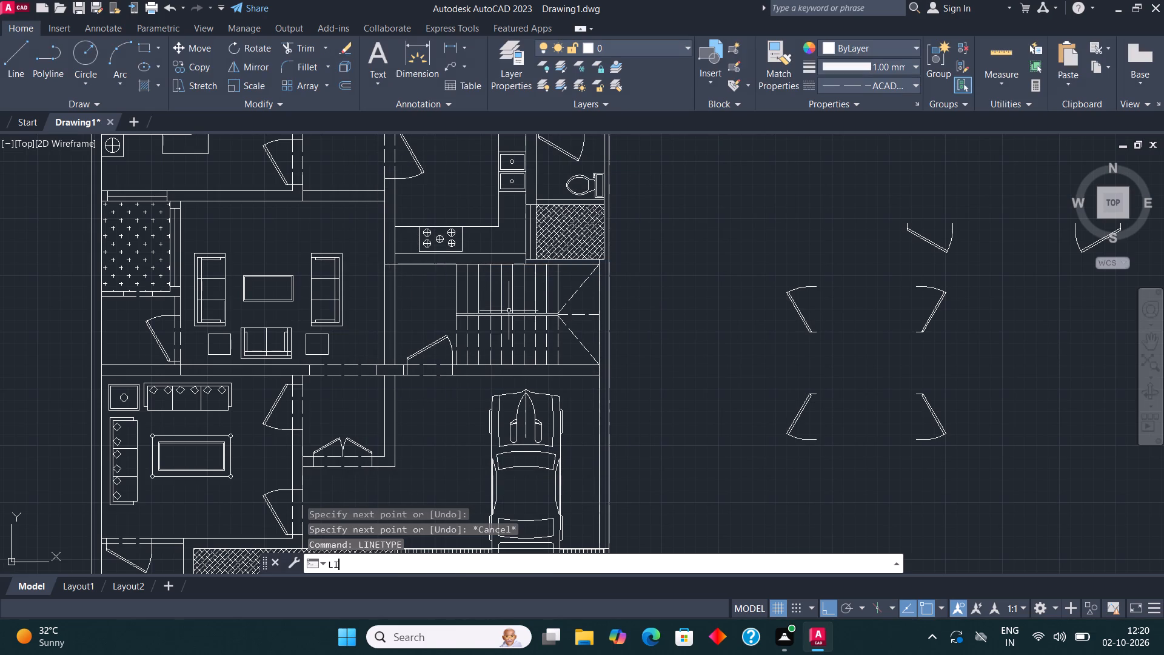
left_click(359, 417)
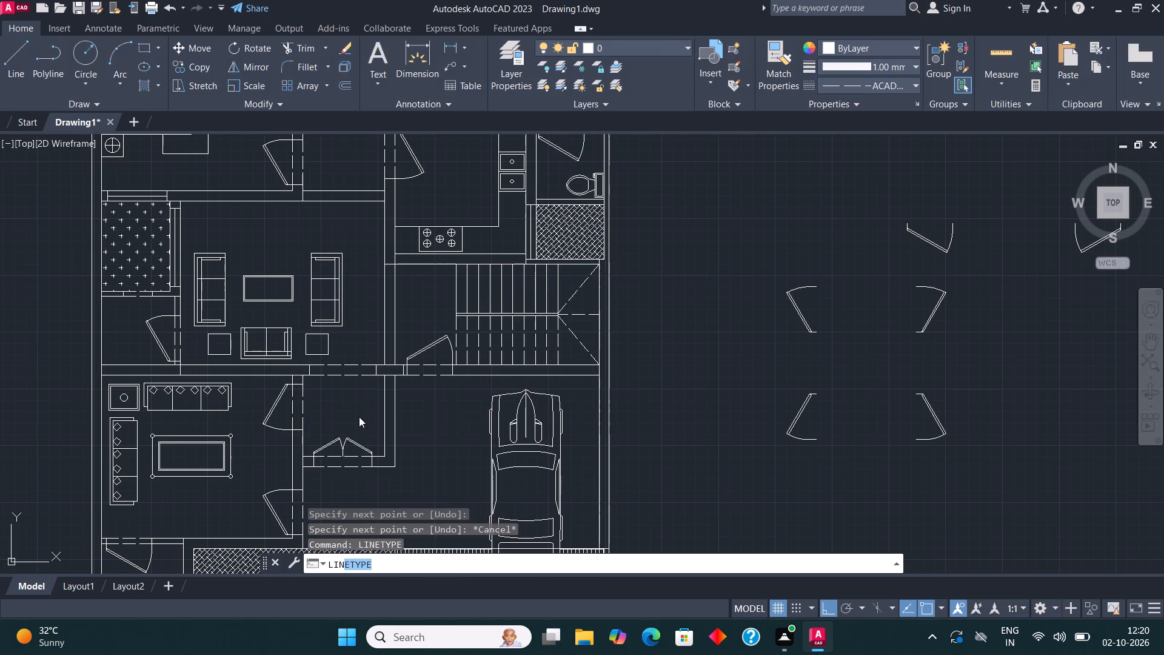
left_click(541, 259)
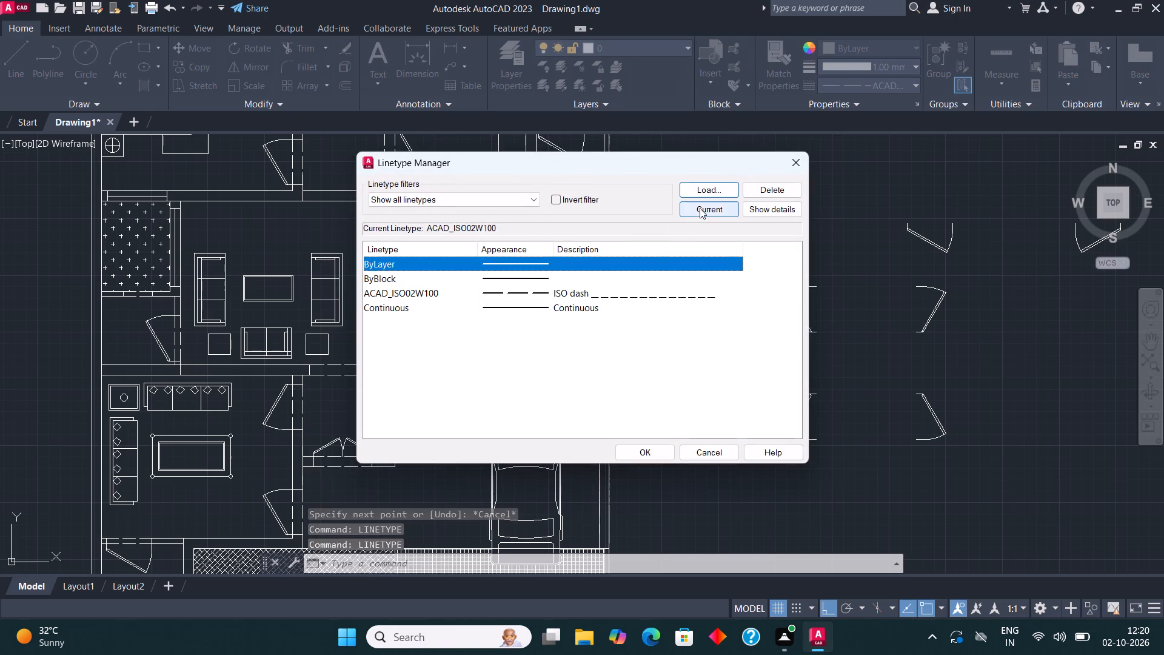
left_click(700, 208)
left_click(651, 452)
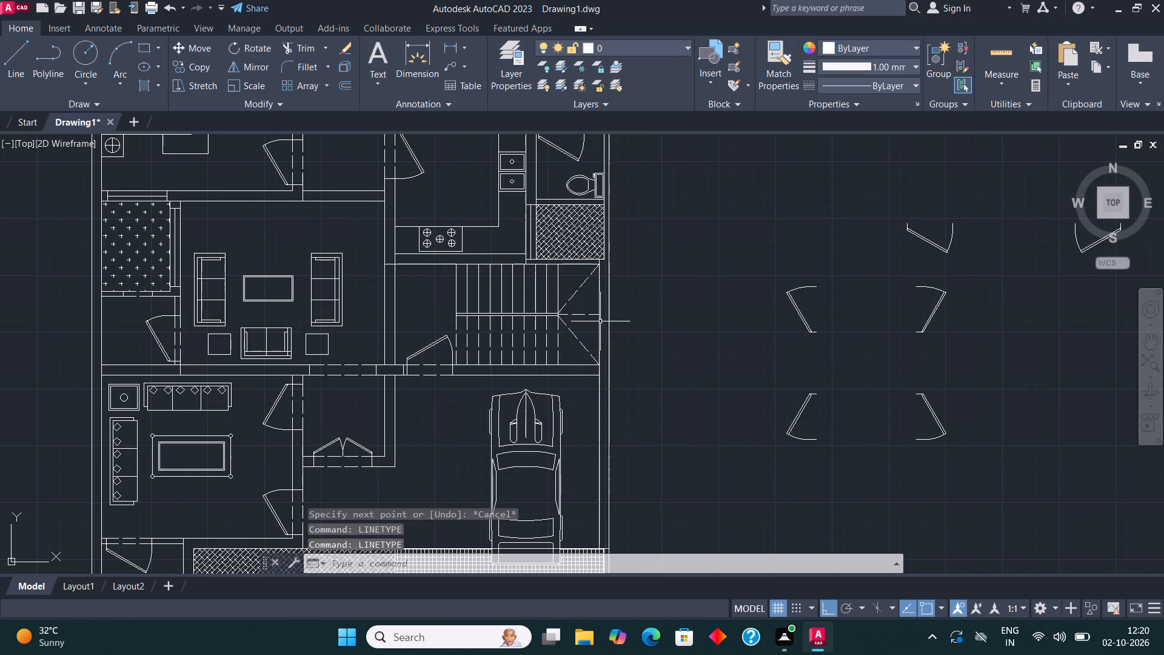
Draw a solid travel line from the upper flight's second tread to the landing's upper diagonal, straight down, then back left across the lower flight.
middle_click_drag(607, 318, 623, 364)
left_click(16, 52)
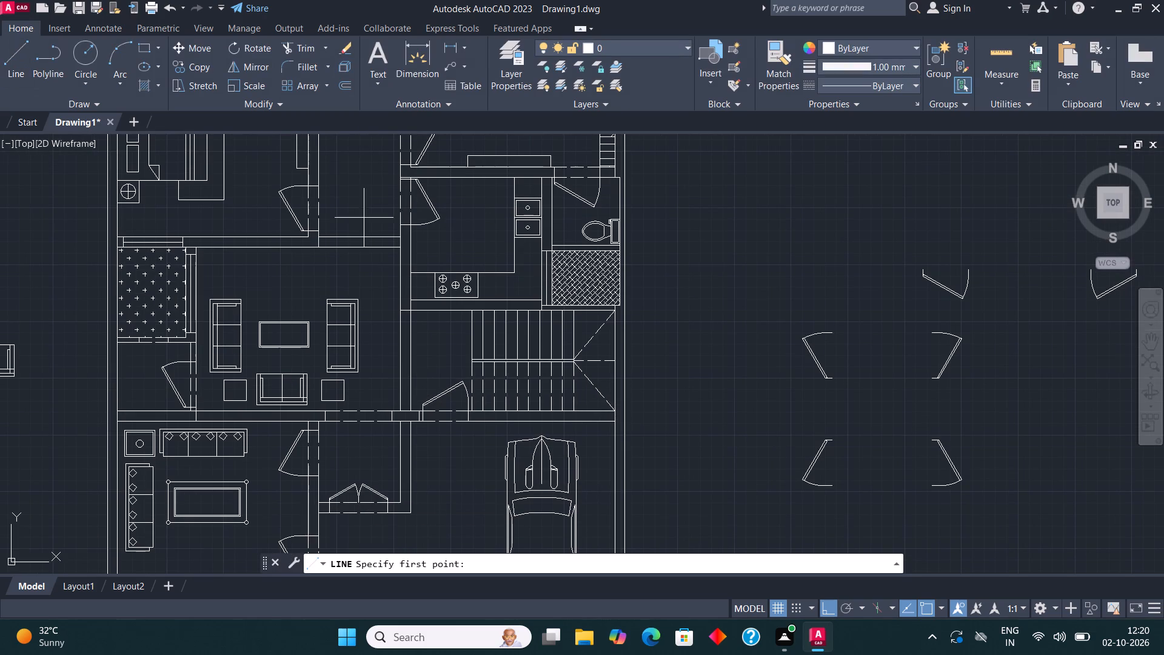
scroll(475, 375, "up", 2)
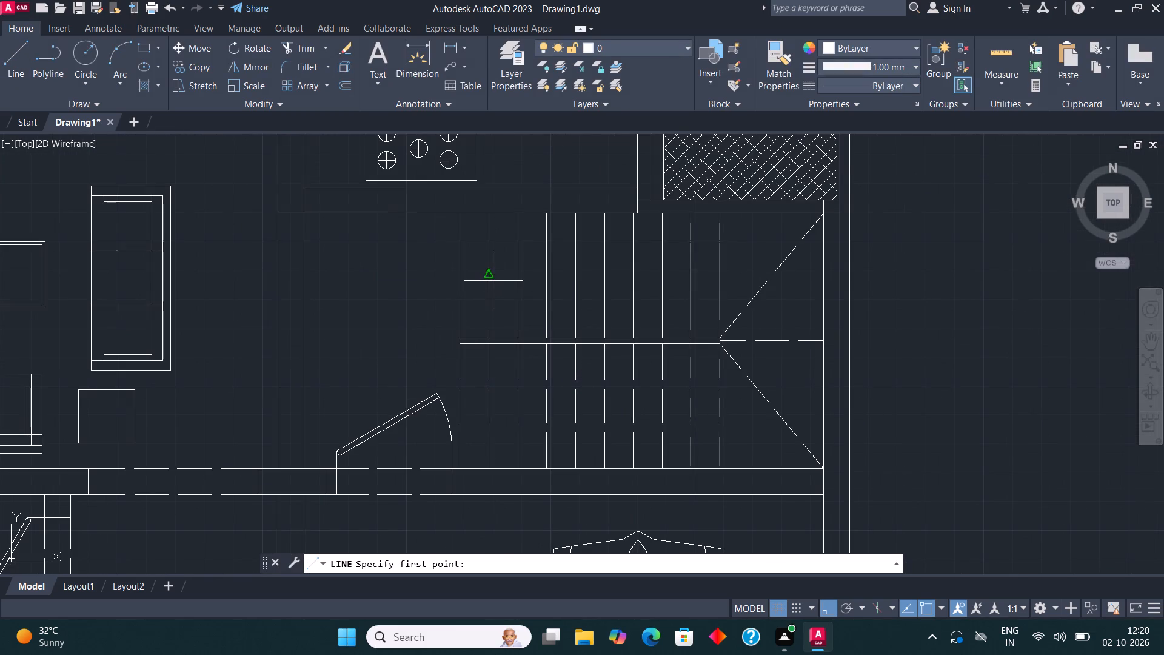
left_click(493, 281)
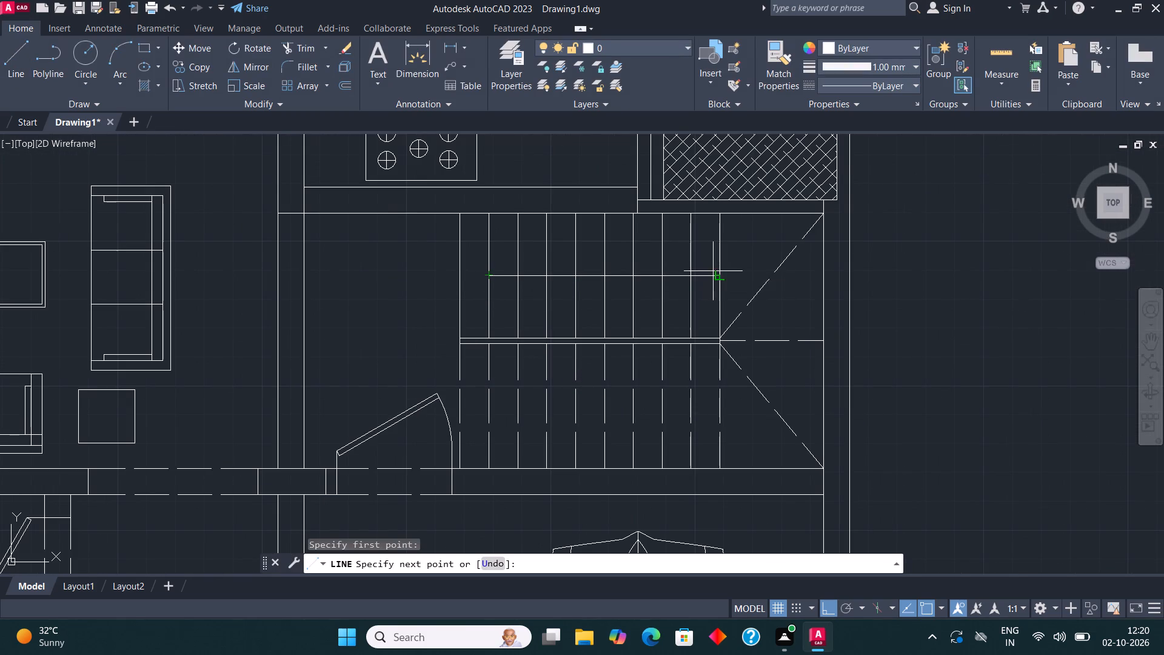
left_click(774, 275)
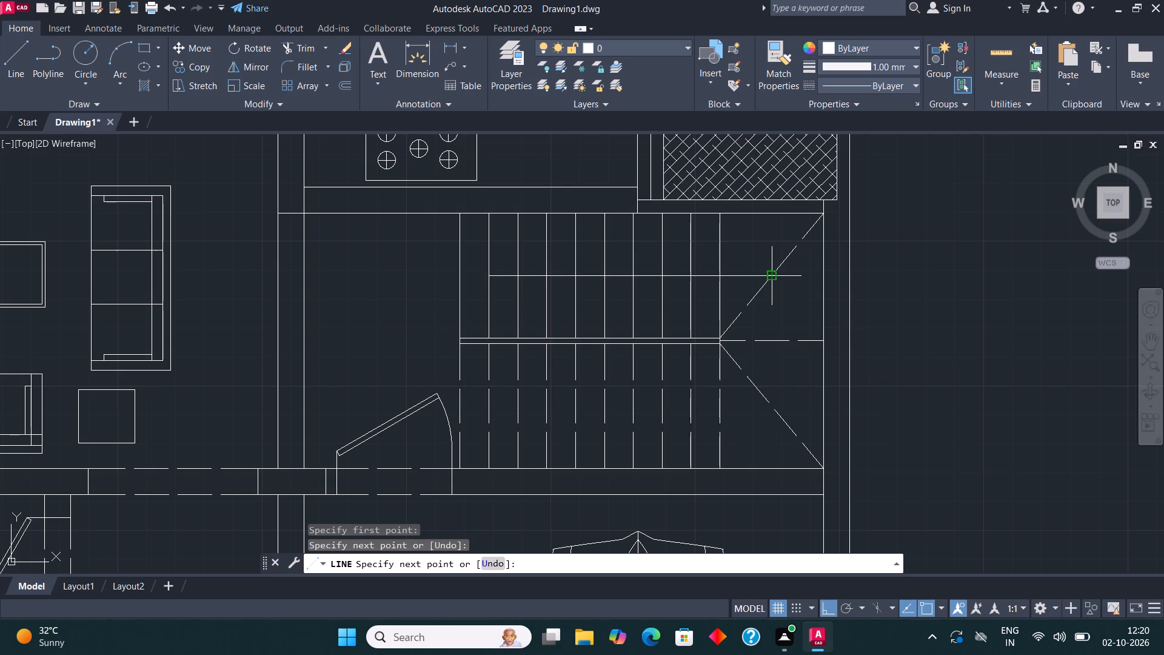
left_click(770, 398)
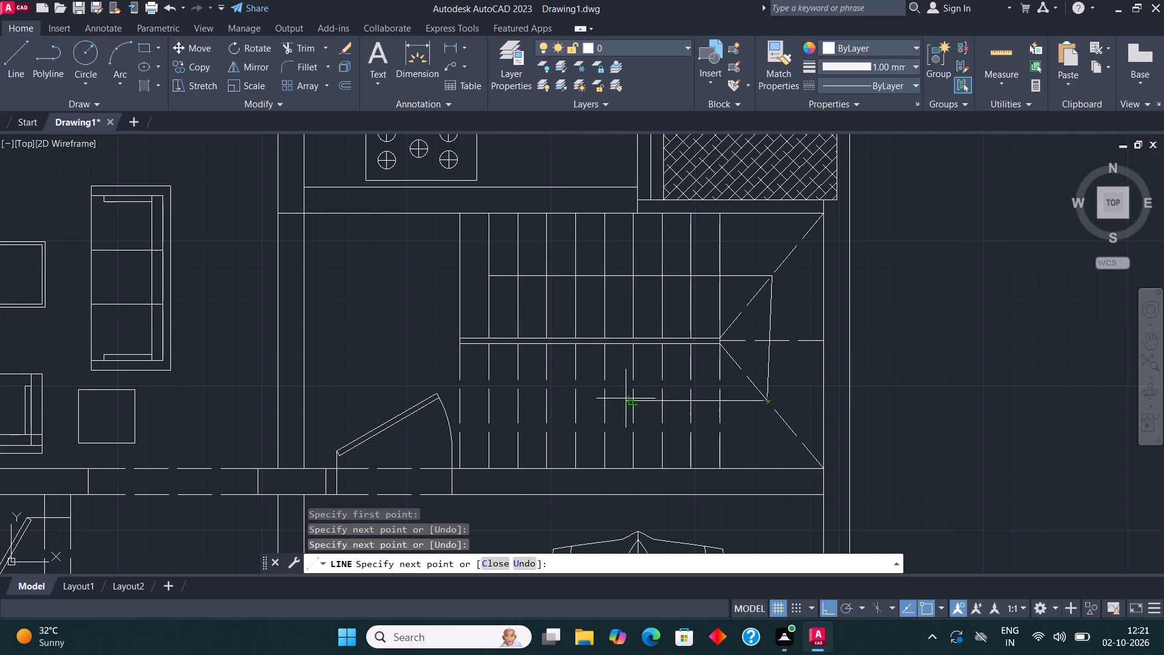
key("ctrl+z")
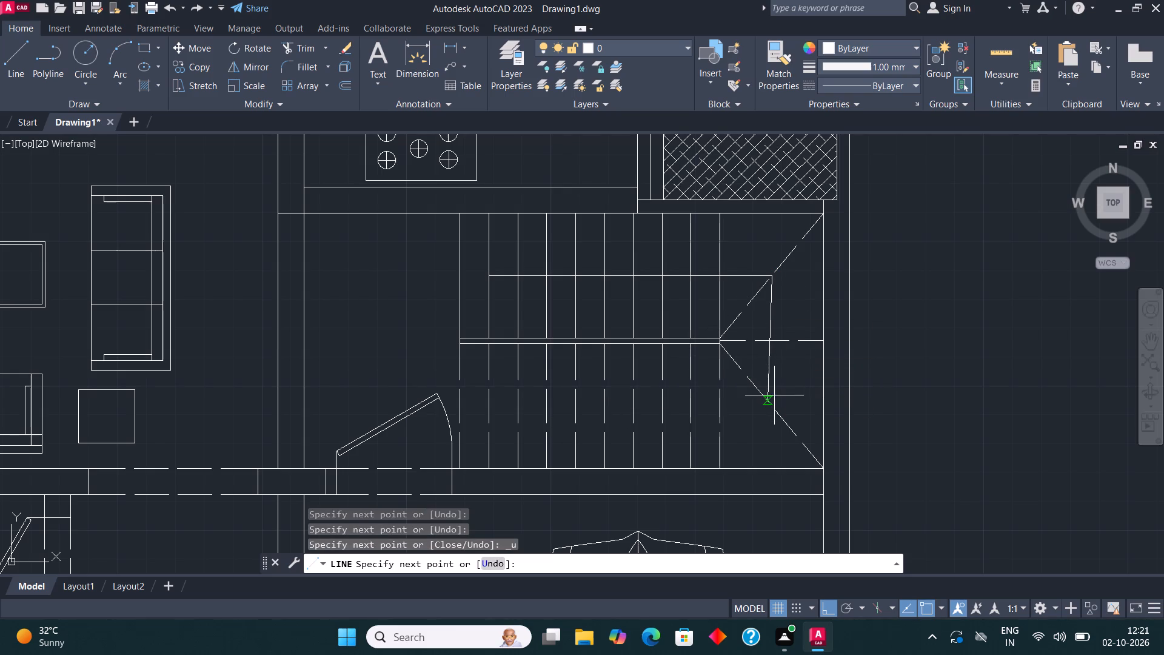
scroll(775, 403, "up", 2)
left_click(775, 399)
scroll(643, 402, "down", 1)
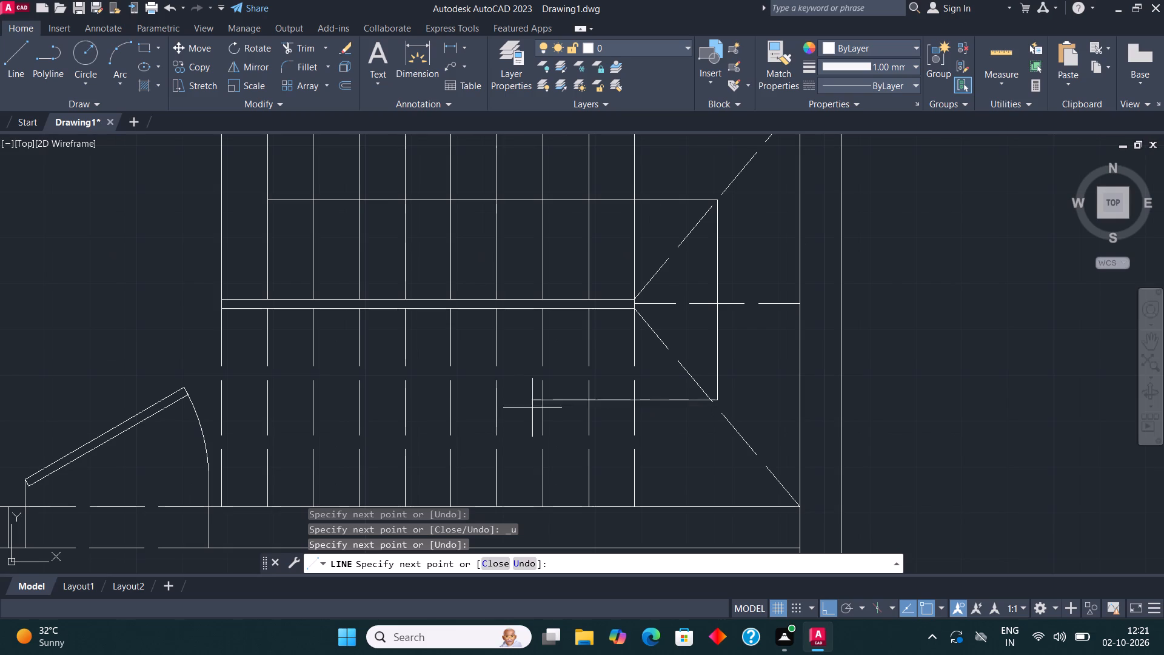
left_click(233, 404)
key("Escape")
Draw a diagonal arrowhead line from the travel line's left end down to the second tread line of the lower flight.
middle_click_drag(307, 383, 469, 344)
scroll(416, 398, "up", 1)
left_click(19, 55)
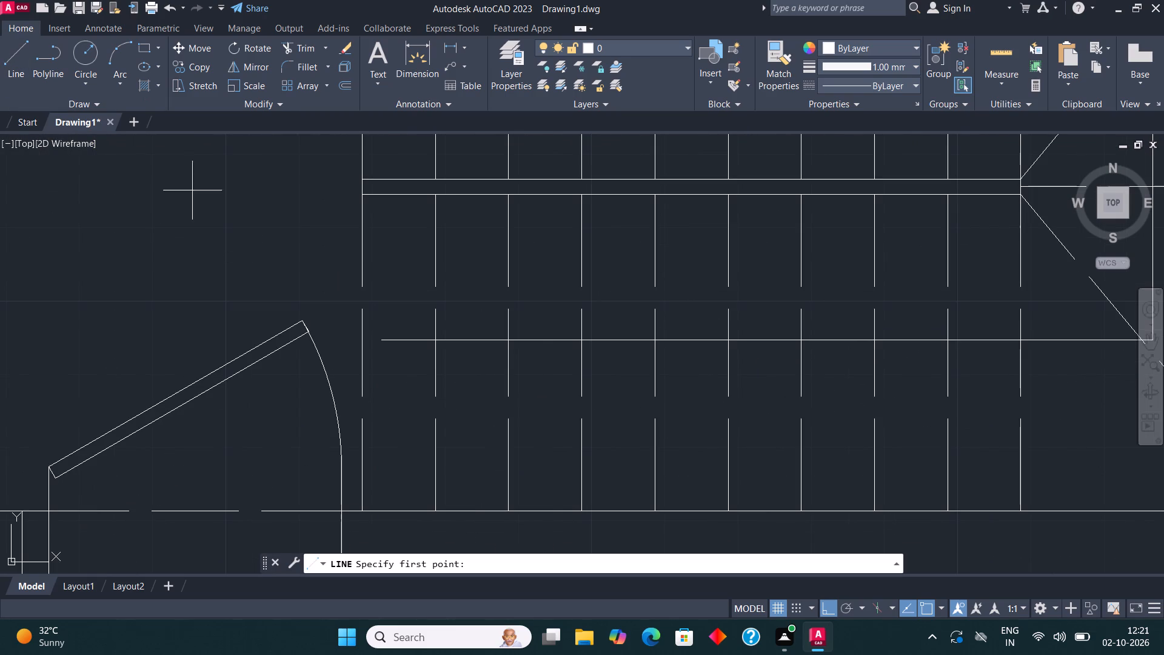
scroll(342, 292, "up", 2)
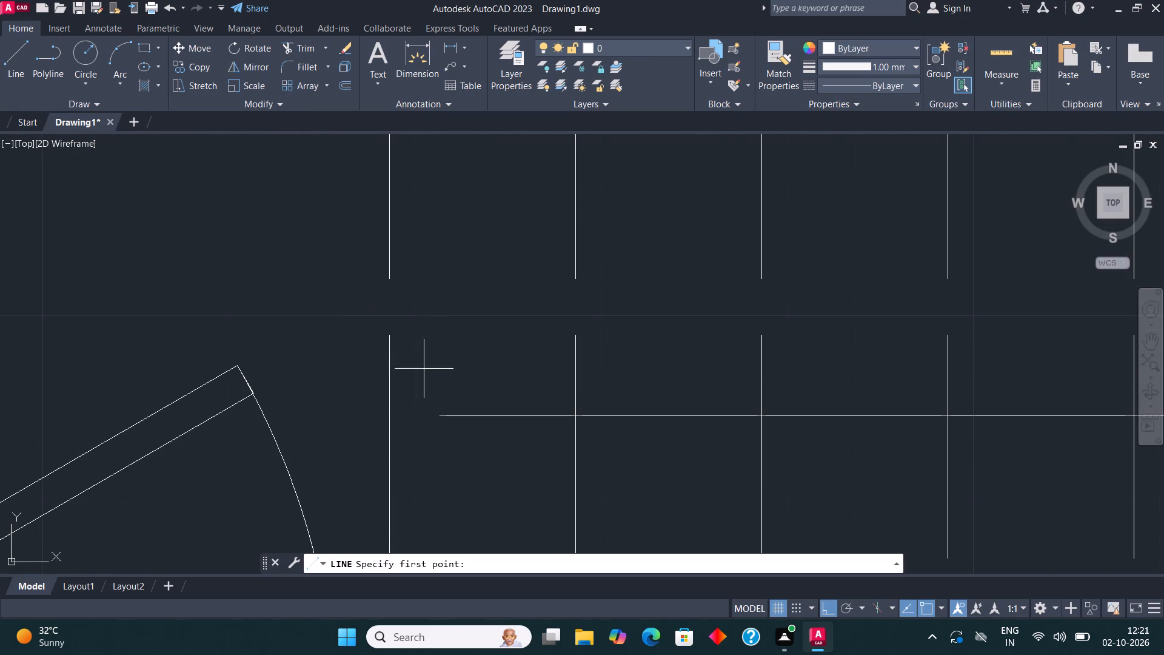
left_click(442, 416)
scroll(441, 417, "down", 1)
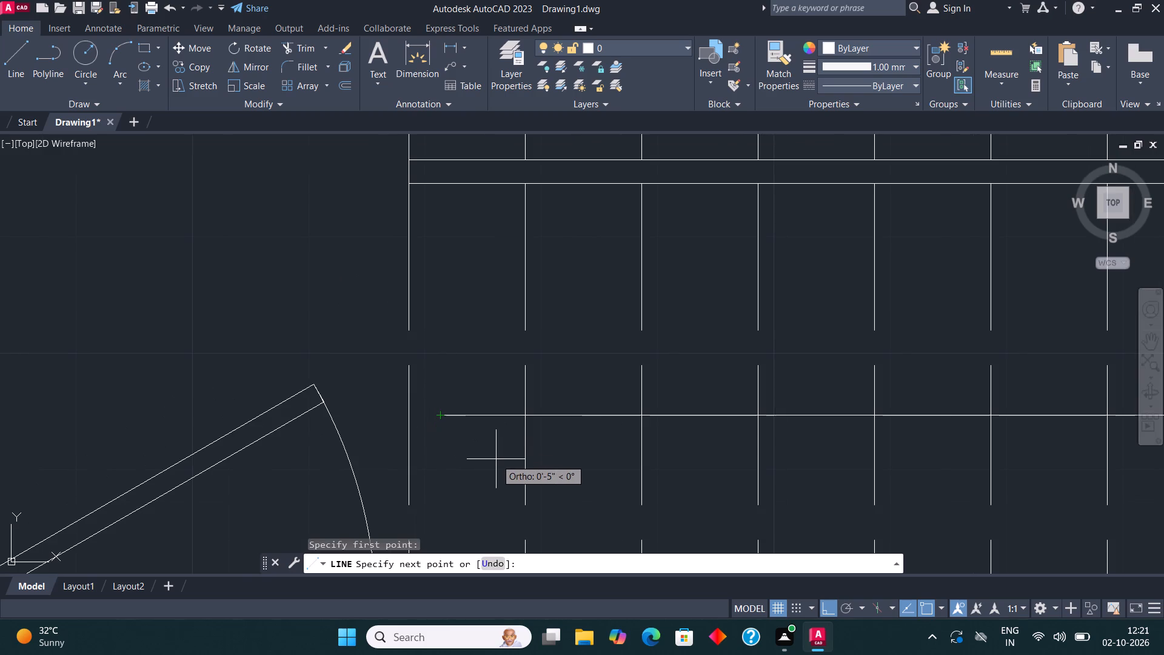
key("F8")
left_click(523, 483)
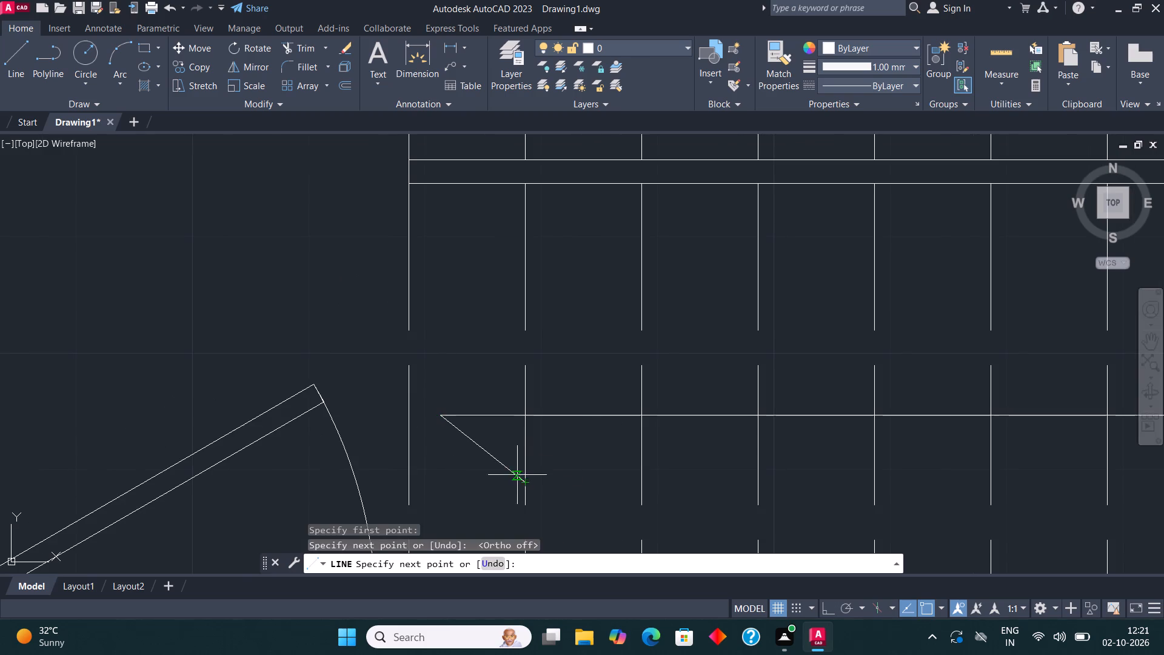
key("Escape")
Mirror the diagonal arrowhead line about the horizontal travel line, keeping the original.
left_click(493, 454)
left_click(475, 449)
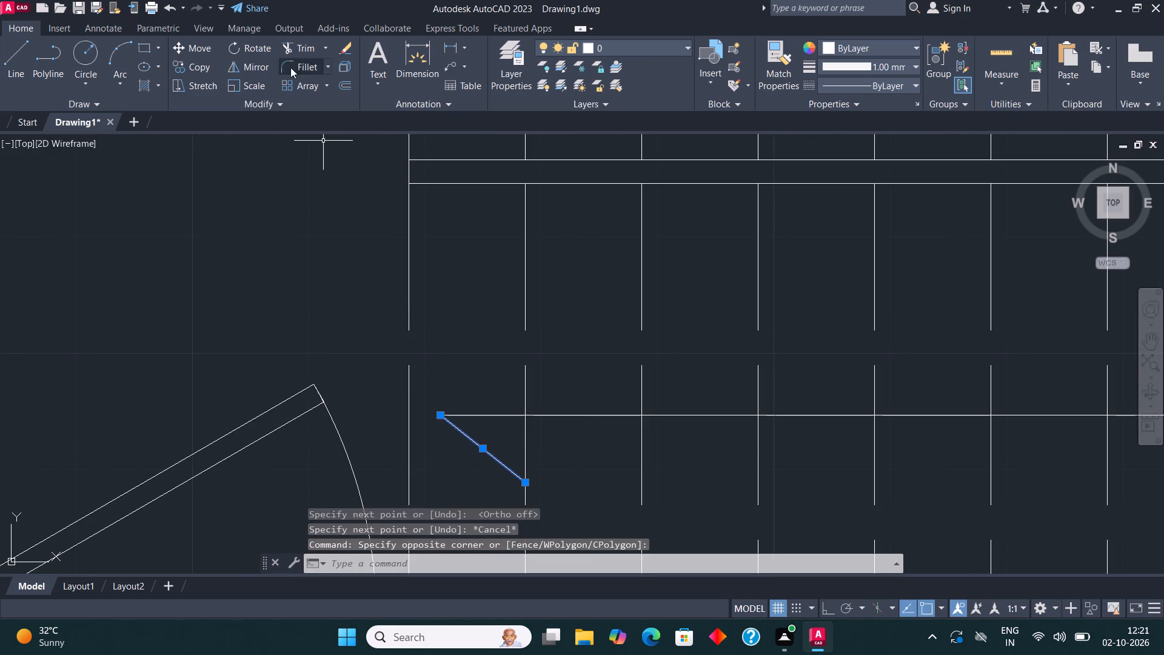
left_click(257, 65)
left_click(433, 412)
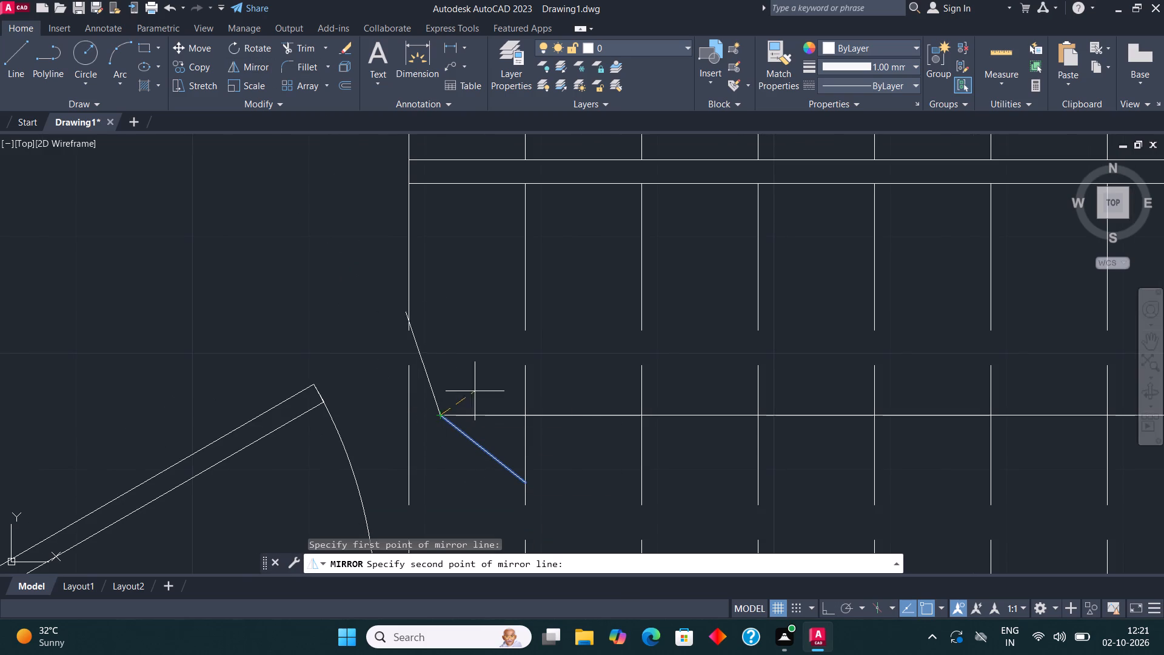
key("F8")
left_click(497, 380)
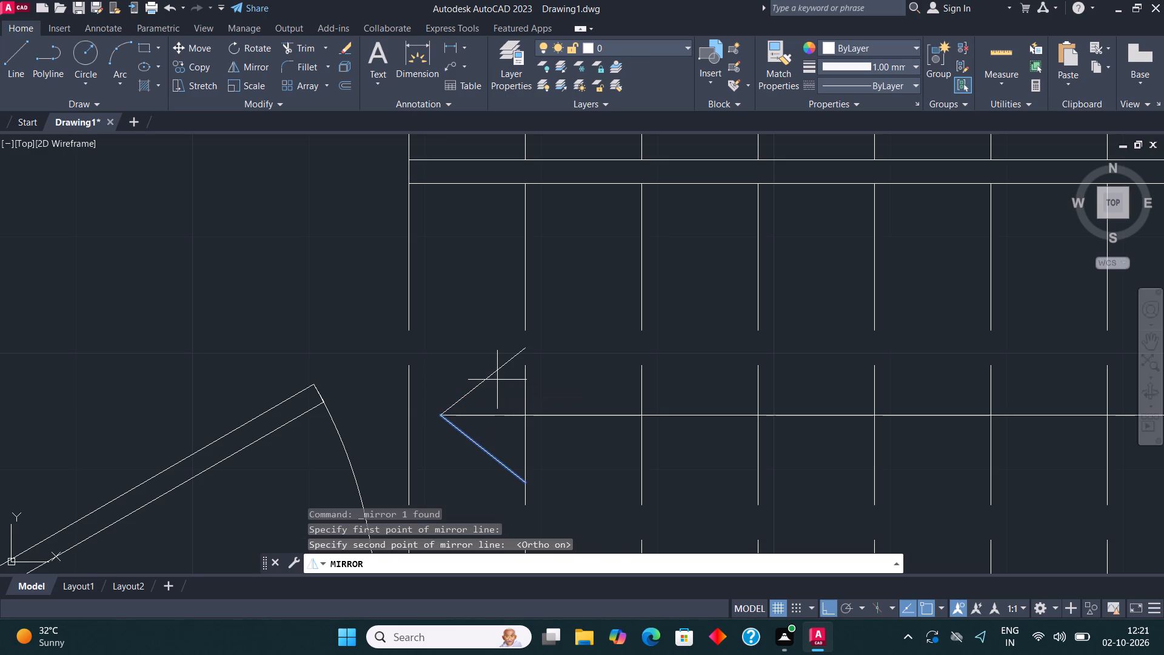
left_click(521, 559)
Close the arrowhead with a vertical line joining the right ends of its two diagonals.
scroll(475, 377, "down", 2)
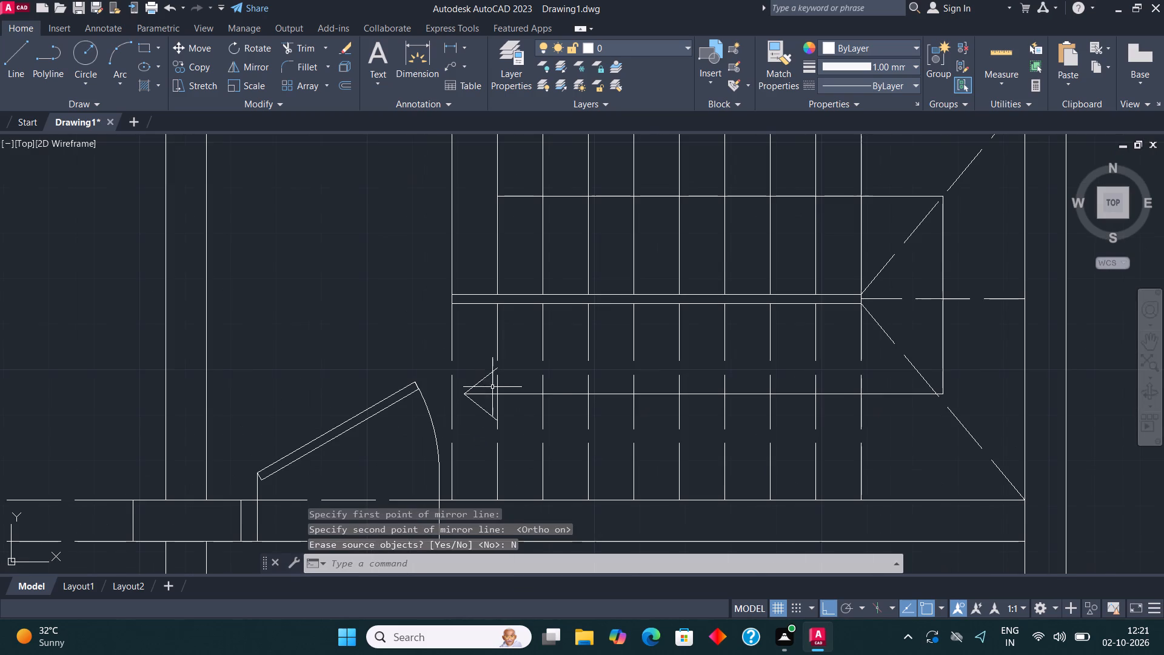
scroll(541, 402, "up", 1)
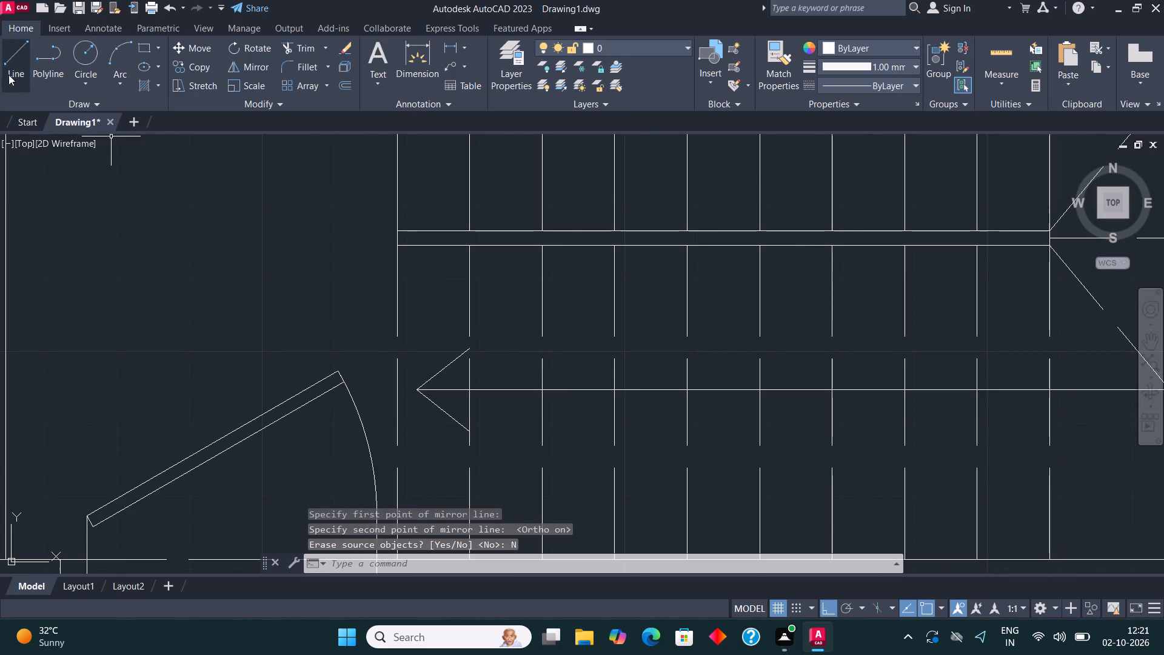
left_click(12, 67)
left_click(471, 351)
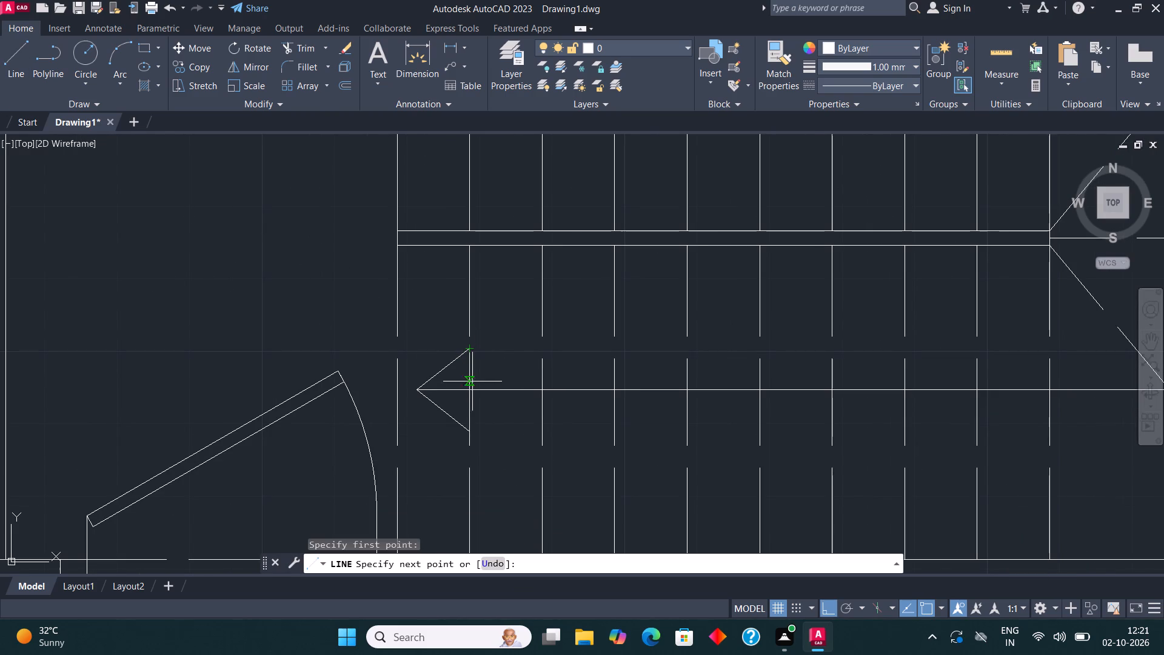
left_click(472, 434)
key("Escape")
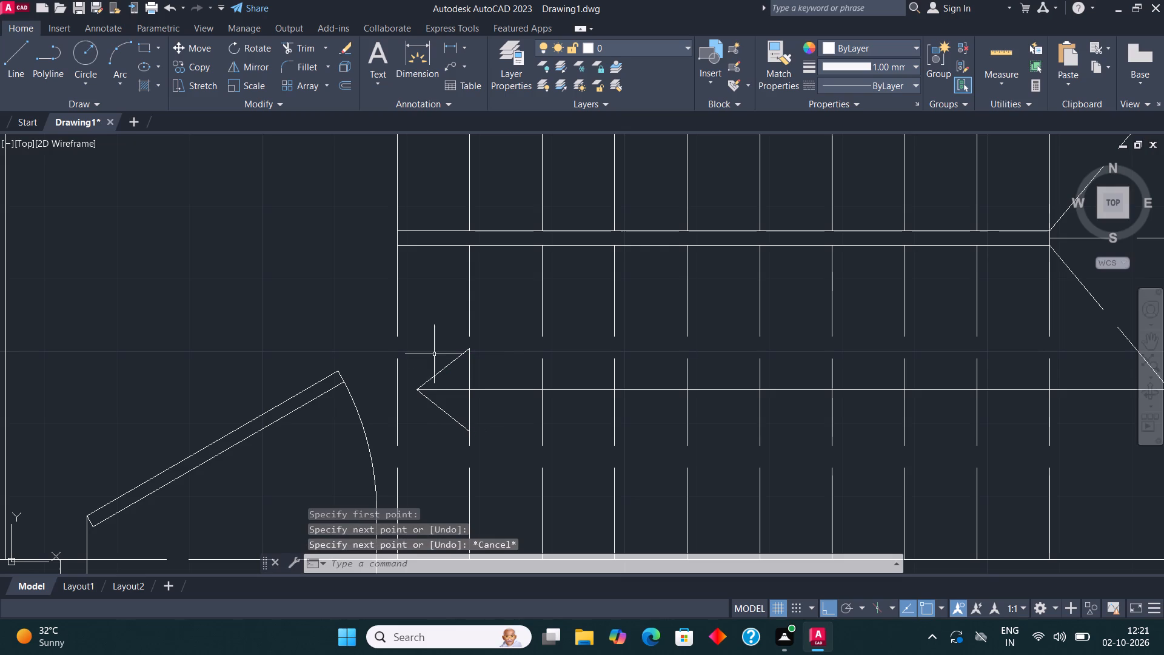
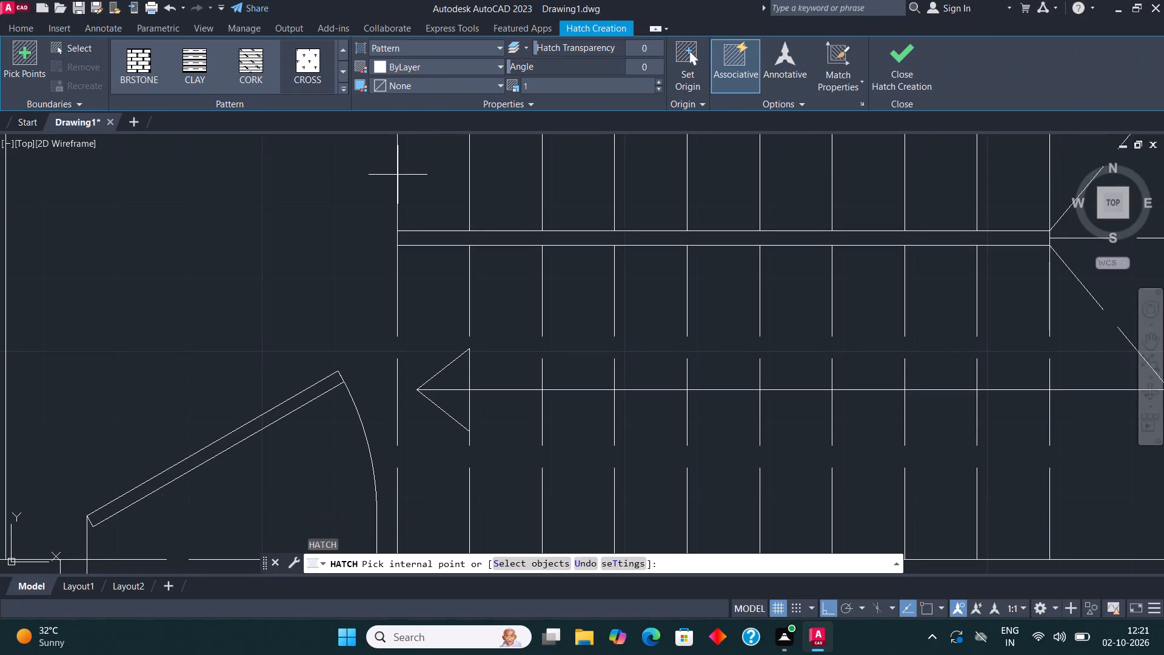
Fill both halves of the staircase's direction arrowhead with a SOLID hatch.
left_click(340, 48)
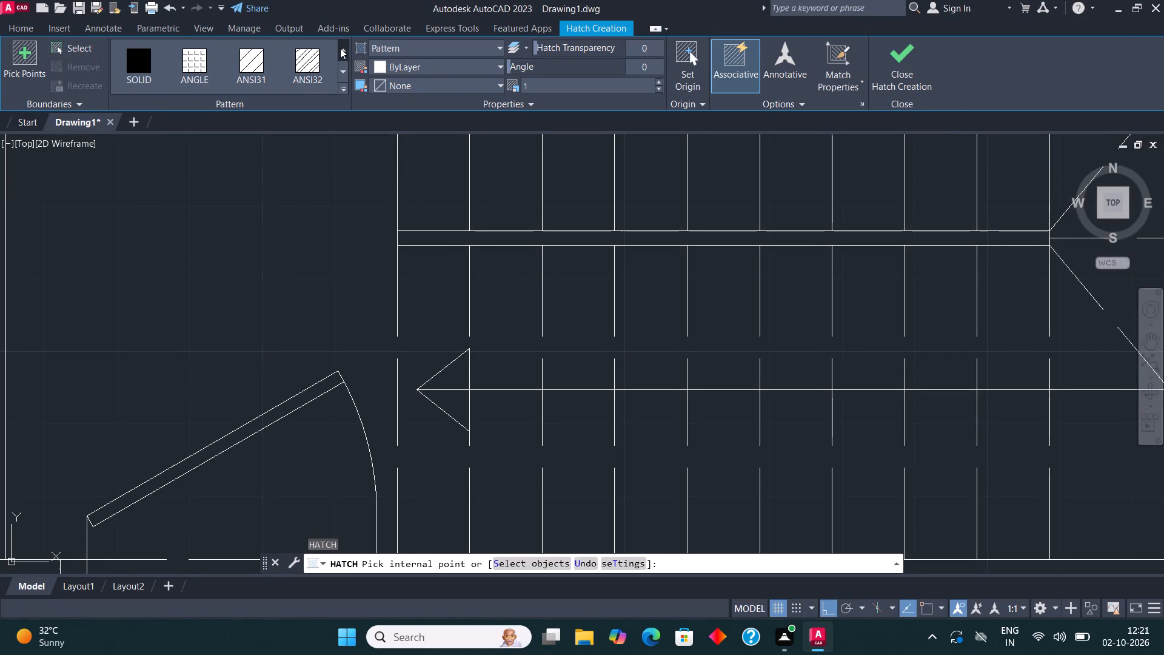
left_click(147, 58)
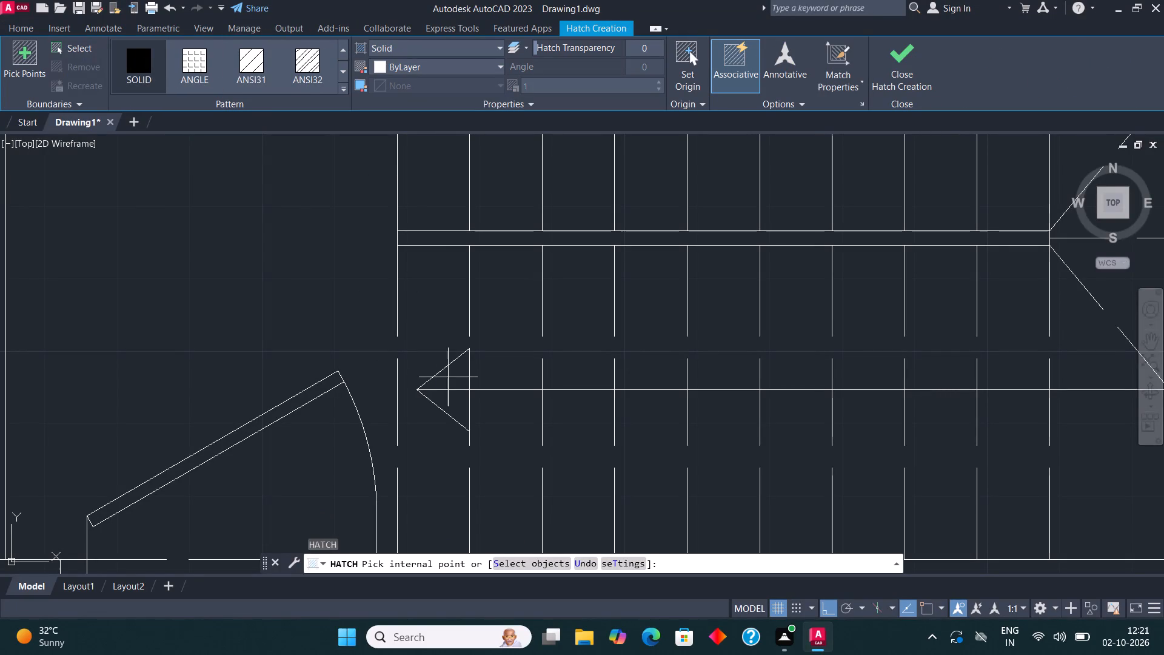
left_click(448, 377)
left_click(461, 412)
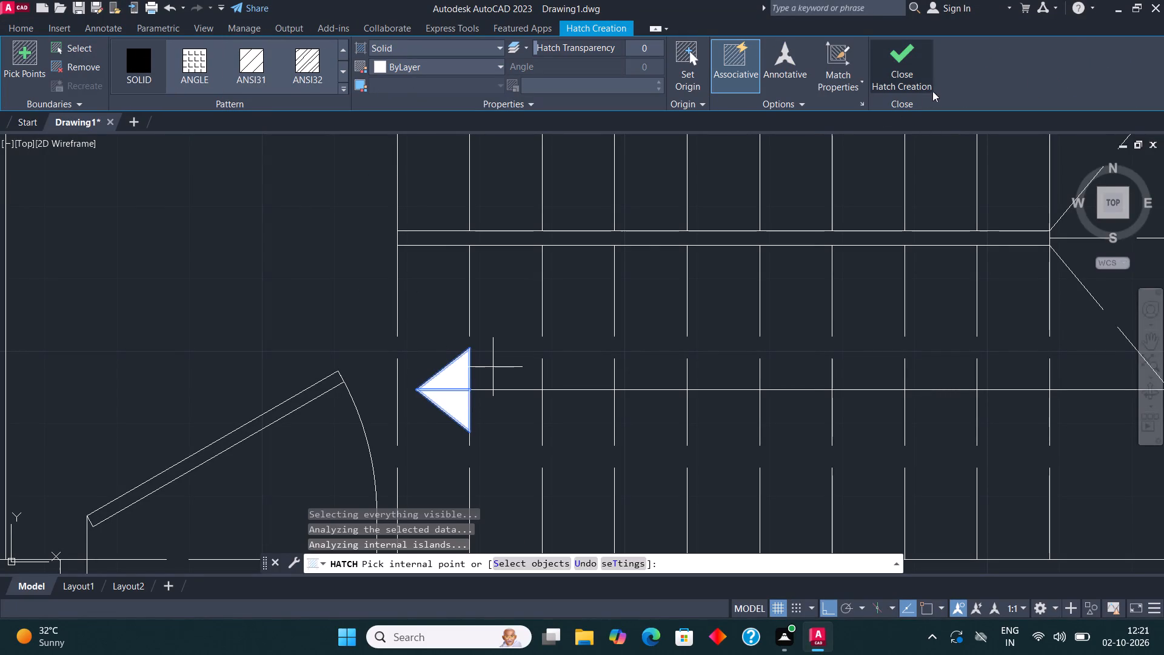
left_click(911, 56)
Look over the whole floor plan, from the staircase up to the bedrooms and down to the car porch.
scroll(626, 244, "down", 1)
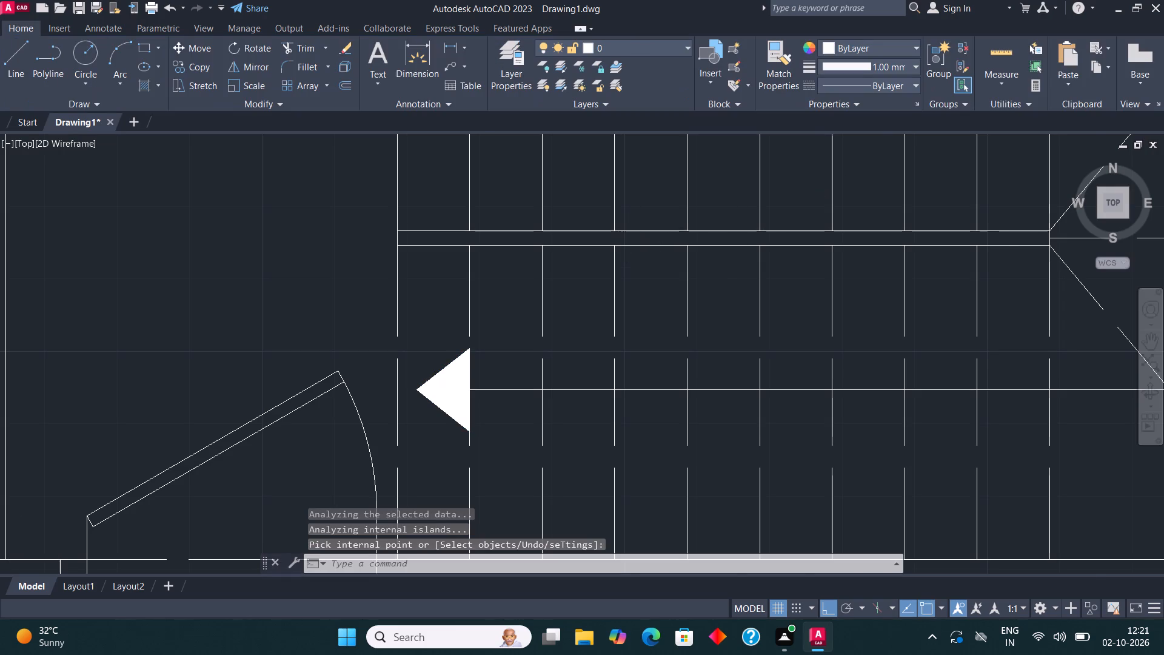
scroll(626, 244, "down", 2)
scroll(642, 303, "down", 1)
middle_click_drag(692, 291, 670, 312)
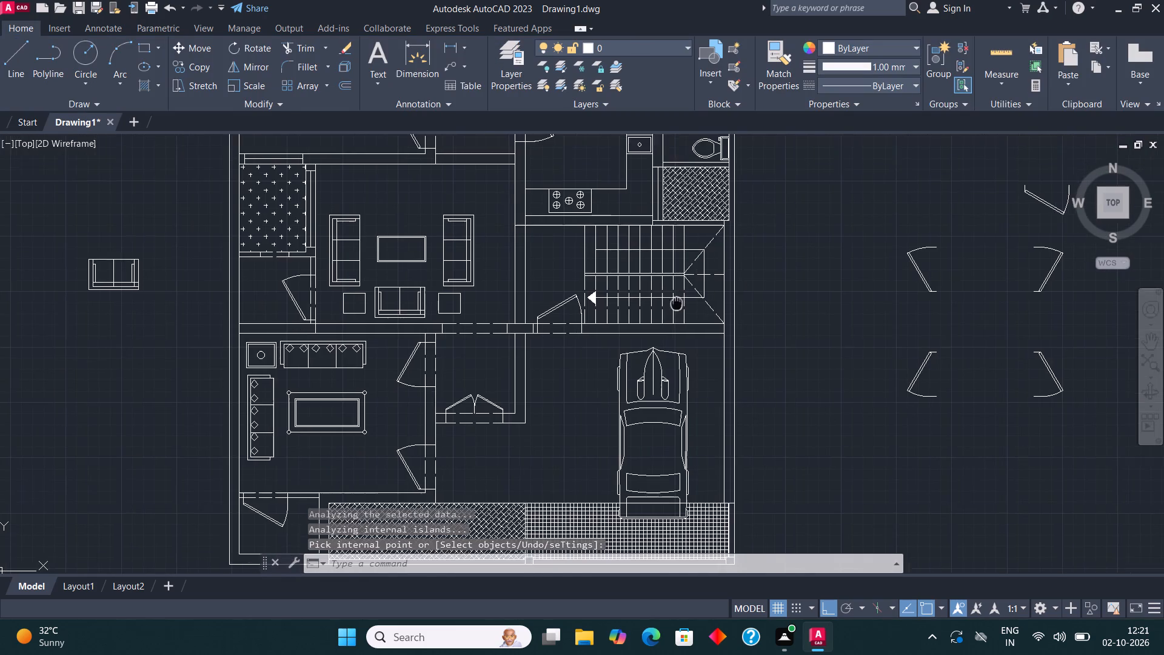
middle_click_drag(670, 312, 640, 389)
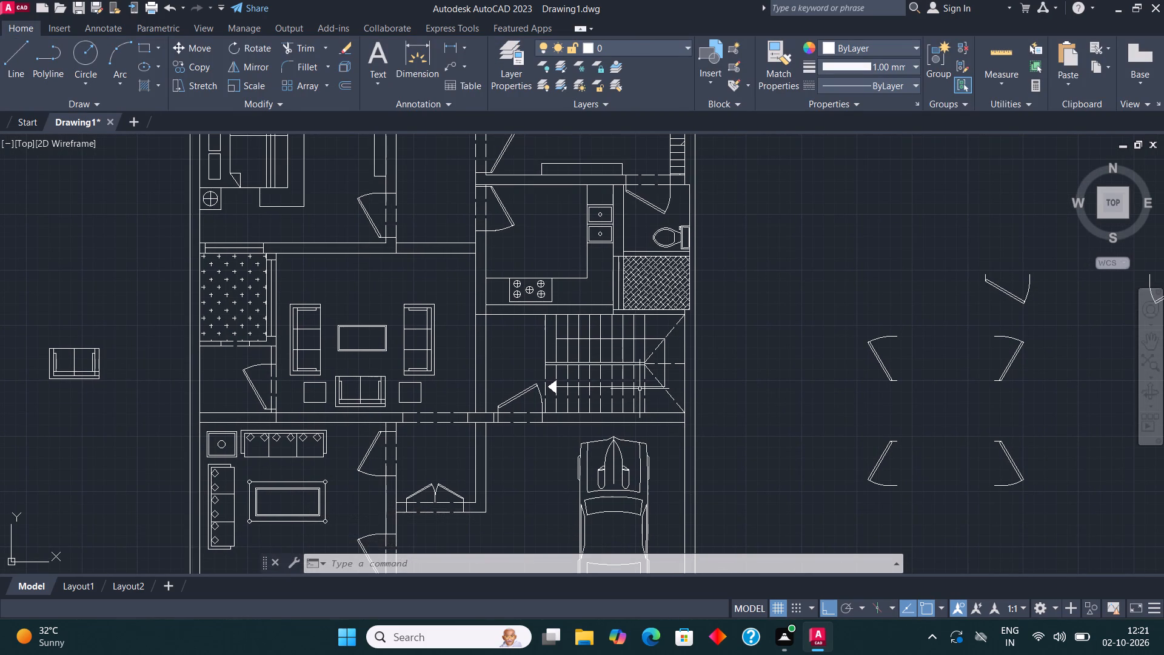
middle_click_drag(477, 287, 512, 442)
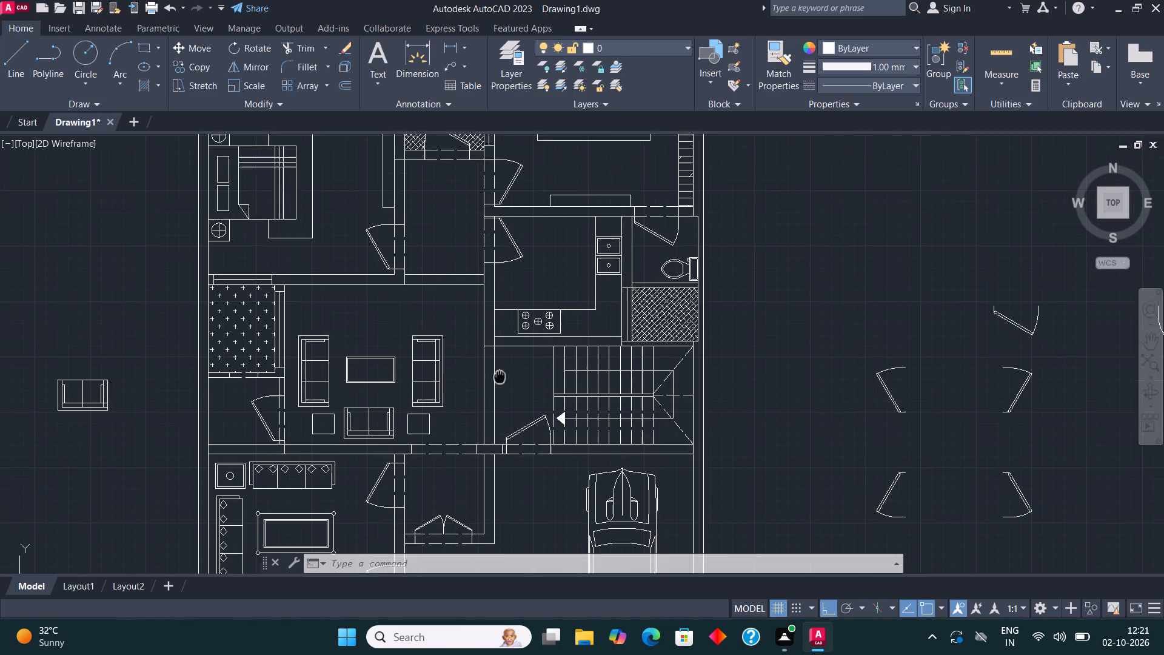
middle_click_drag(512, 442, 498, 568)
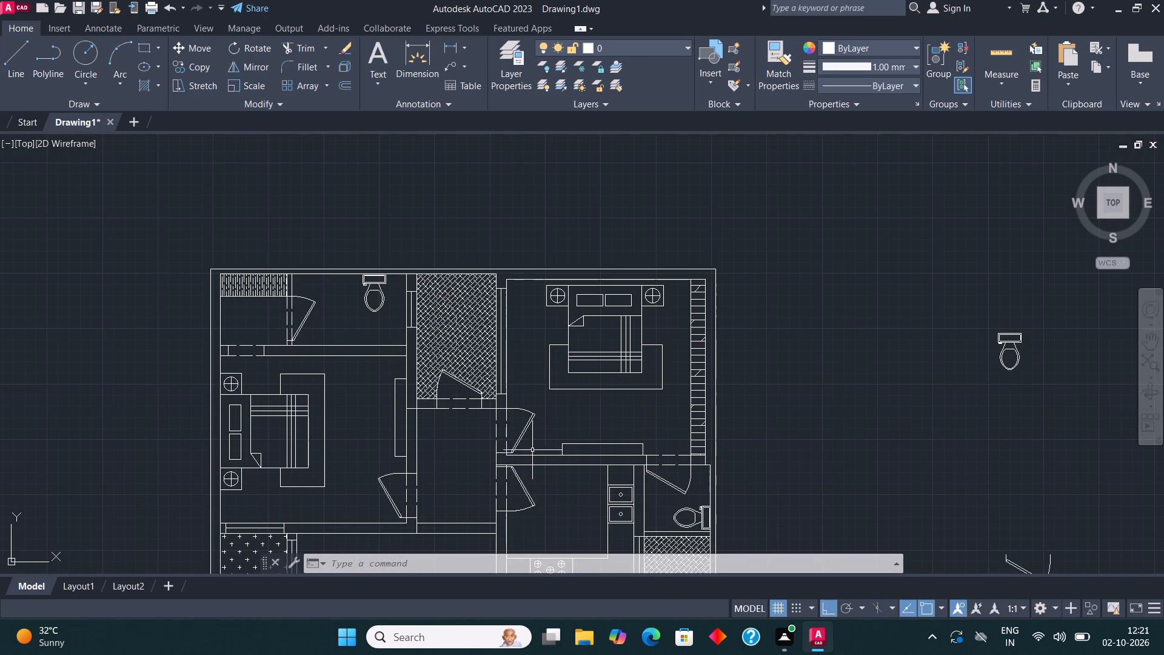
middle_click_drag(546, 434, 588, 312)
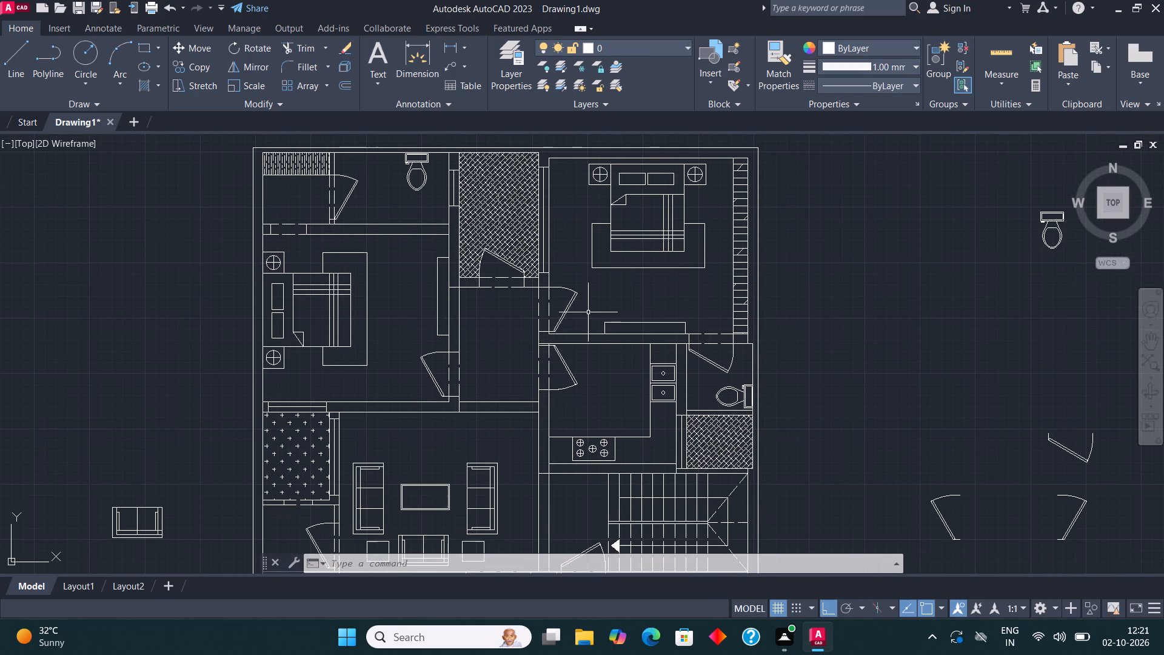
middle_click_drag(532, 369, 543, 222)
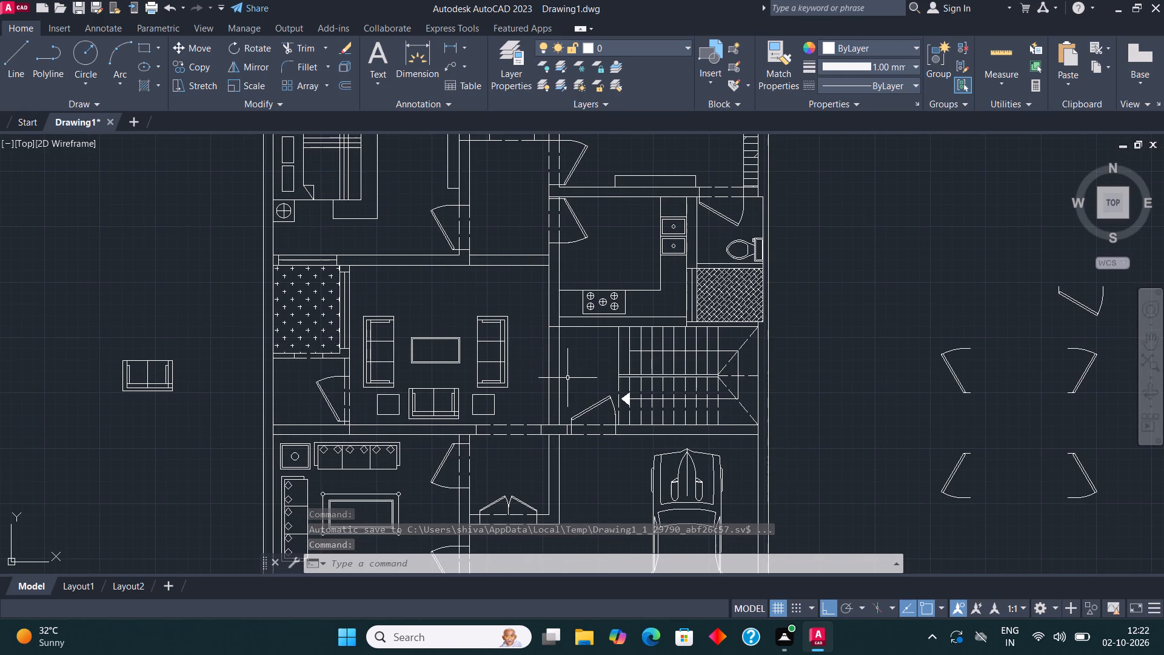
middle_click_drag(615, 406, 592, 399)
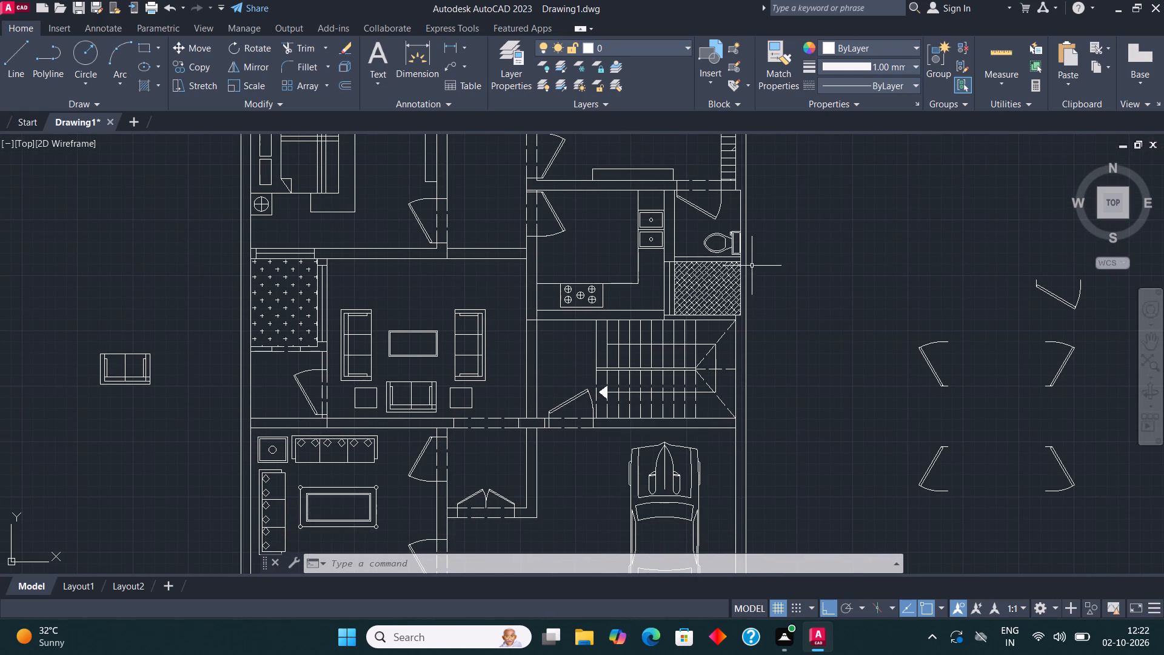
middle_click_drag(803, 268, 828, 171)
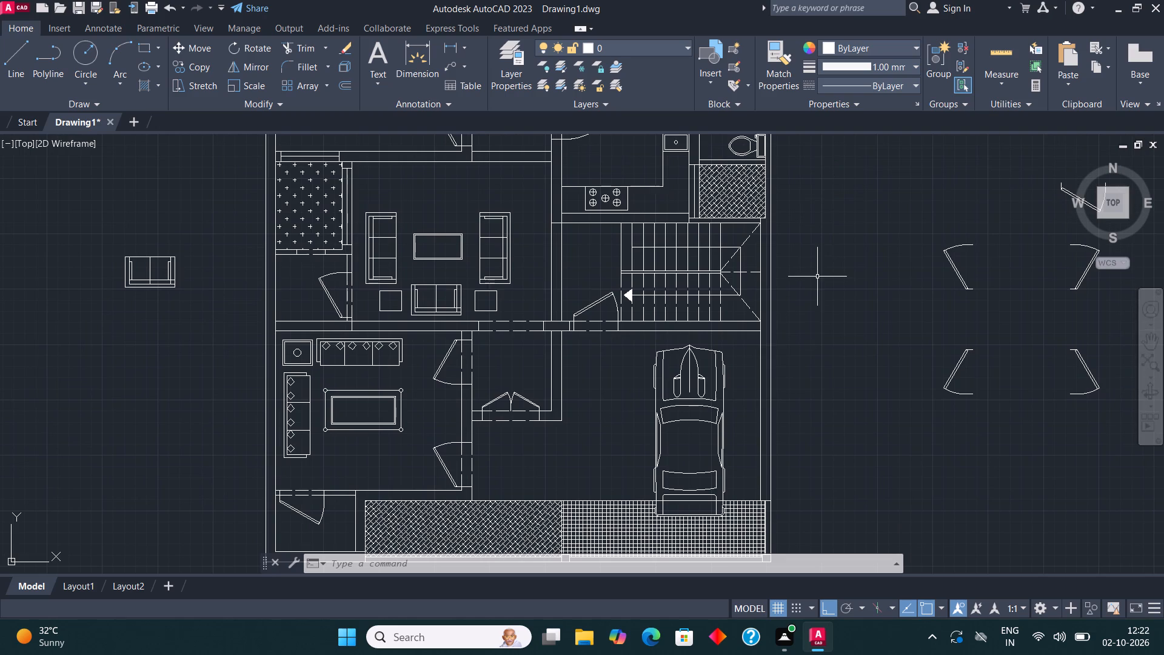
middle_click_drag(698, 401, 703, 360)
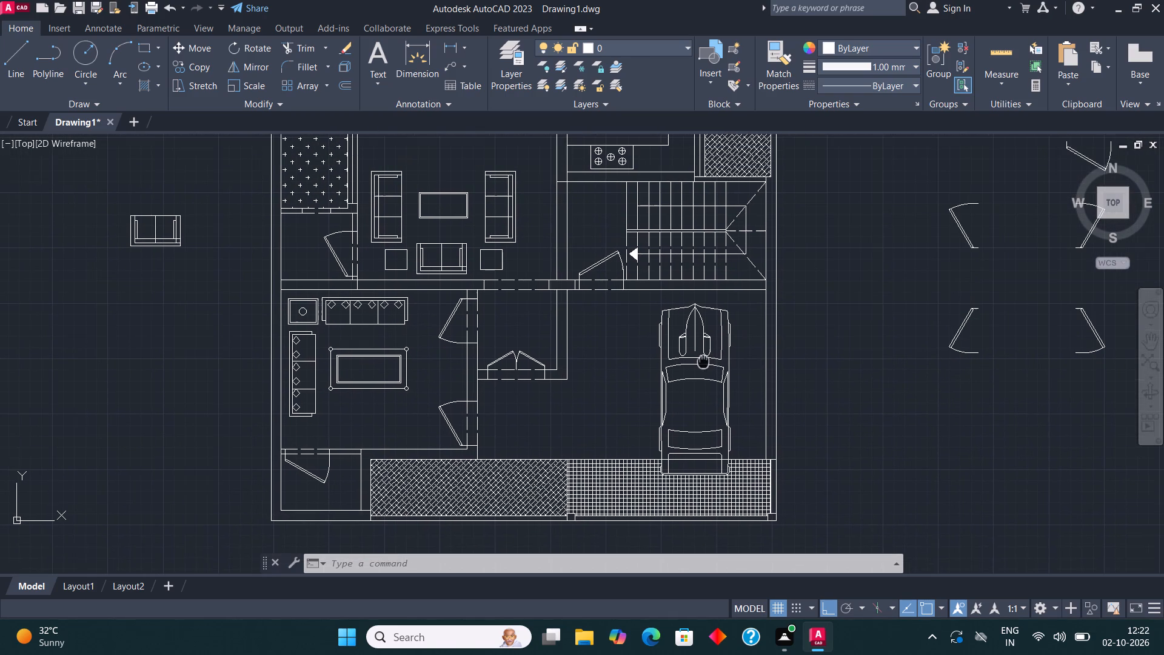
middle_click_drag(703, 360, 703, 361)
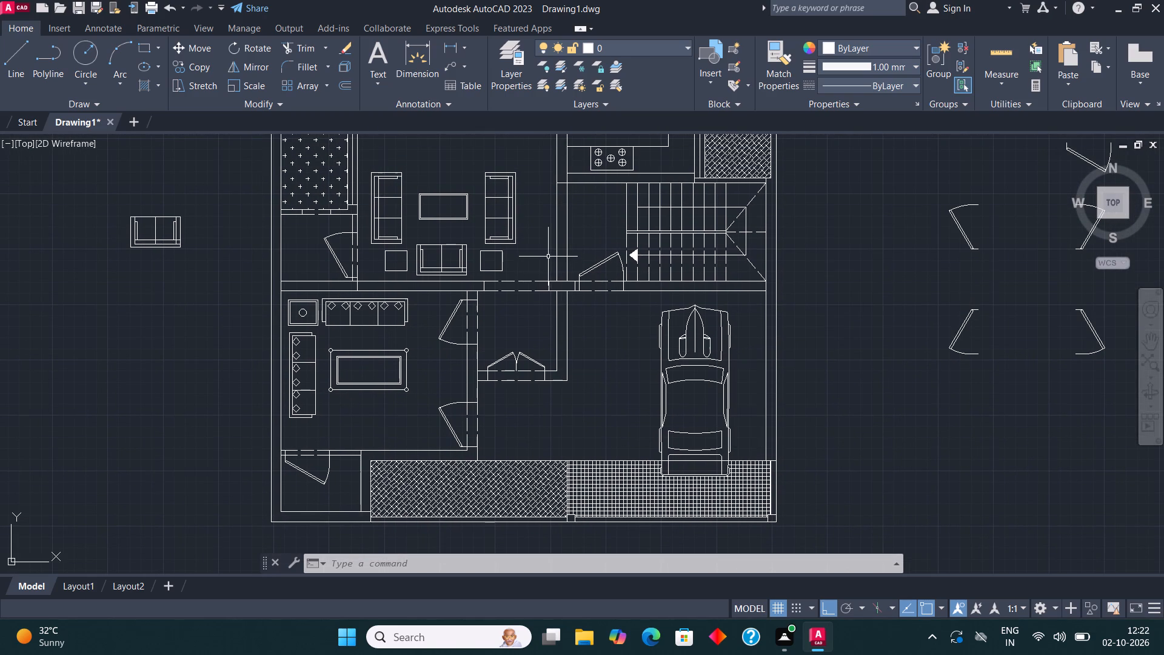
middle_click_drag(548, 257, 644, 604)
middle_click_drag(597, 283, 395, 1)
scroll(404, 12, "up", 1)
scroll(504, 171, "down", 2)
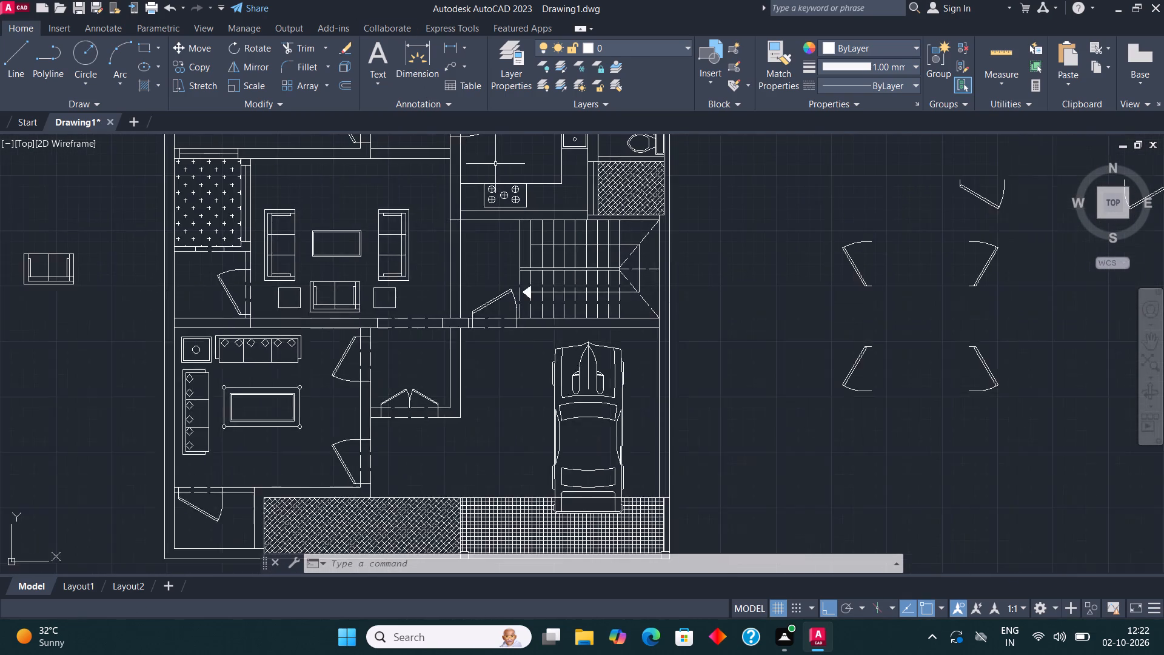
Delete the spare two-seat sofa lying outside the plan, west of the house.
scroll(295, 195, "up", 3)
left_click(472, 325)
left_click(309, 189)
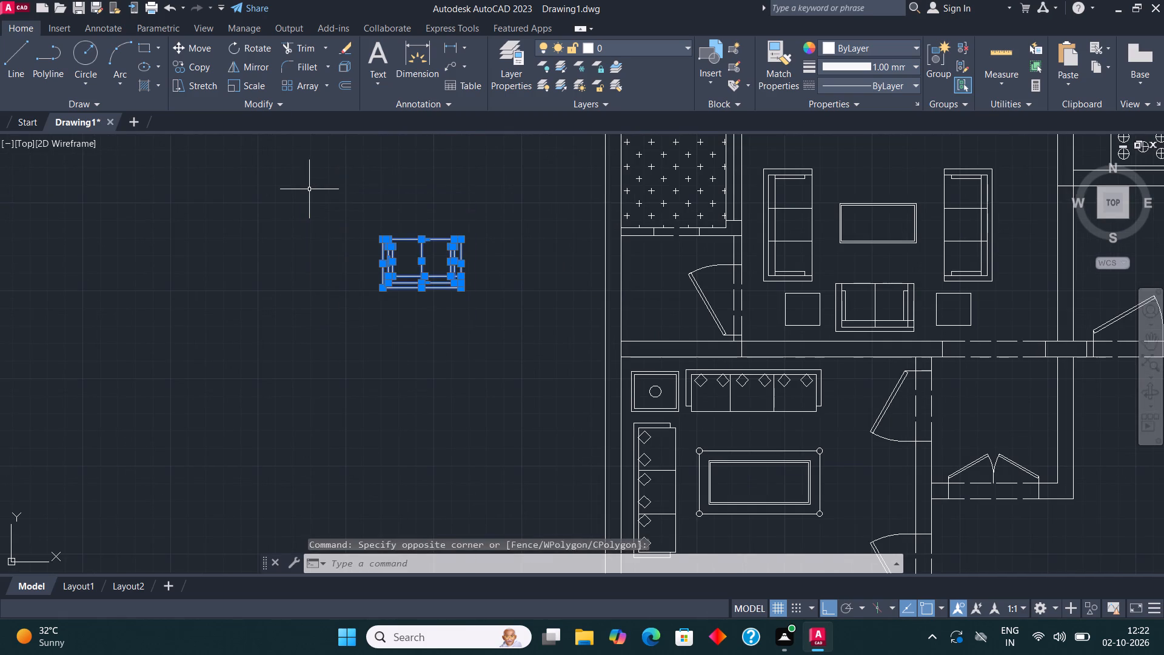
key("Delete")
Delete the spare toilet and door symbols lying outside the plan, east of the house.
scroll(289, 235, "down", 3)
middle_click_drag(608, 264, 543, 431)
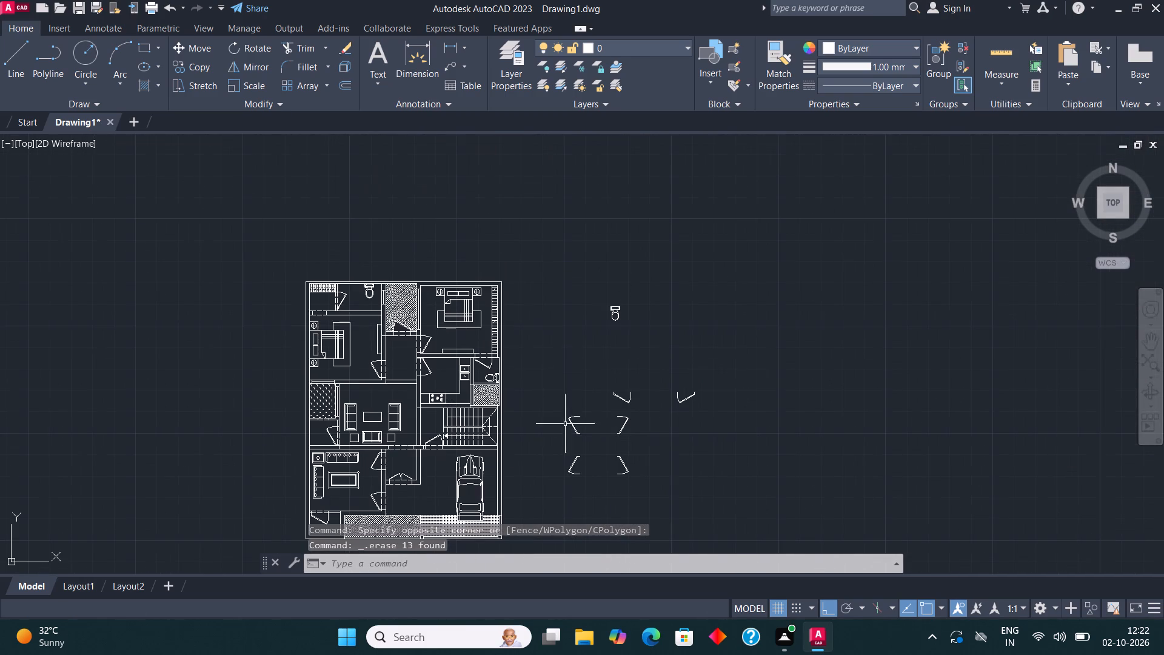
left_click_drag(710, 502, 707, 496)
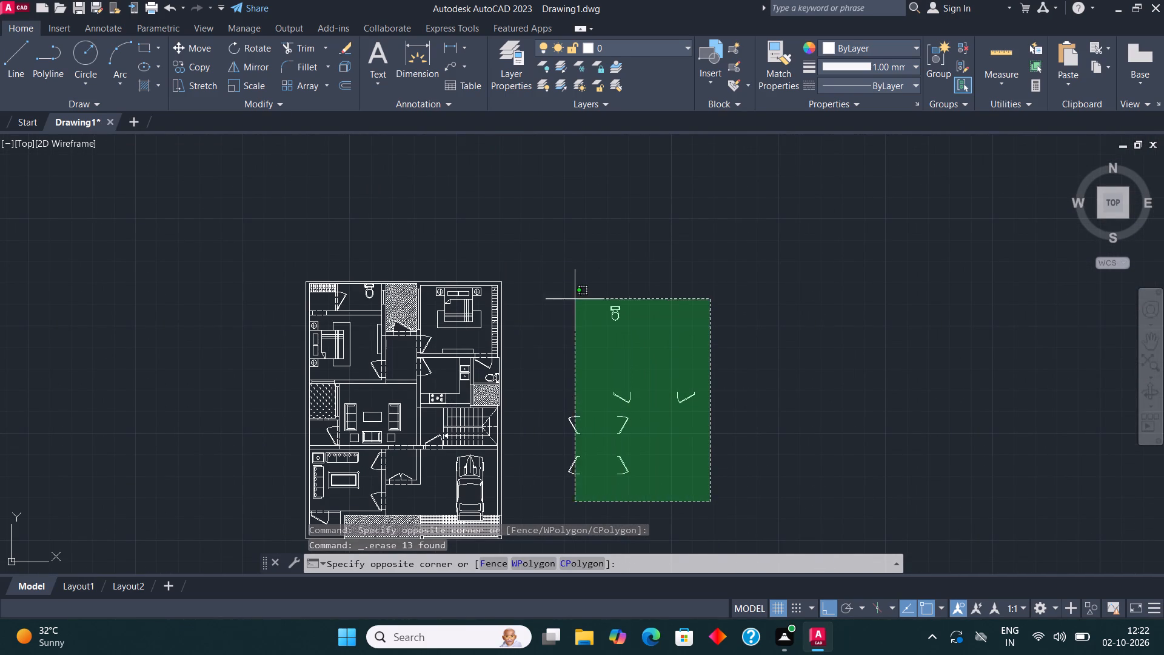
left_click(551, 278)
key("Delete")
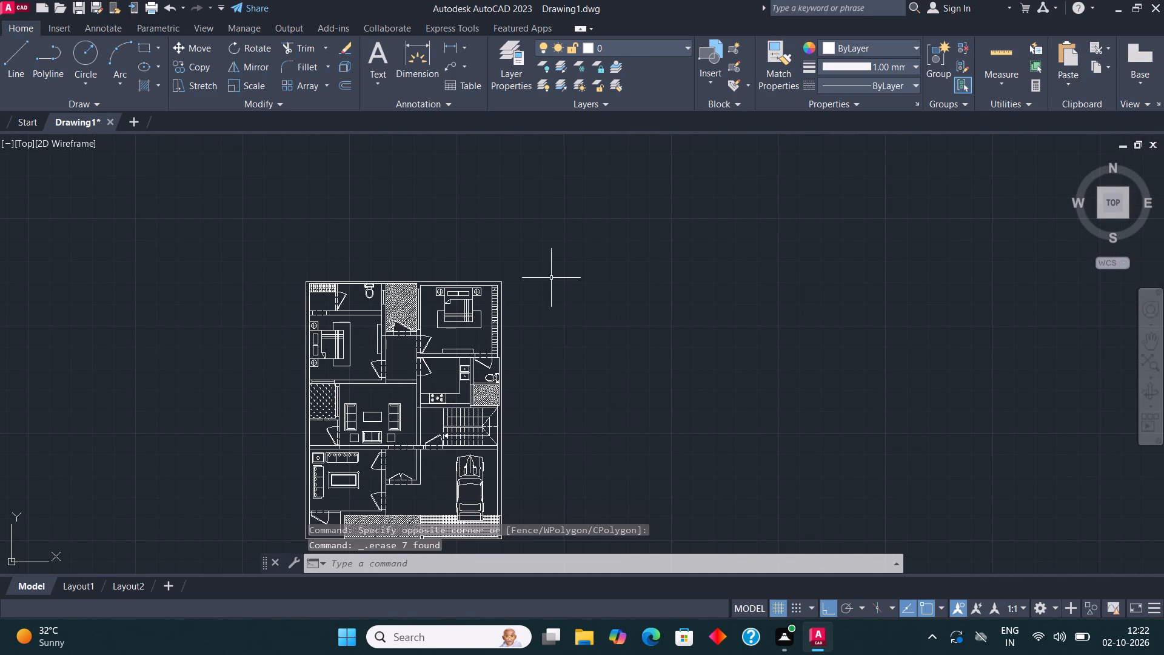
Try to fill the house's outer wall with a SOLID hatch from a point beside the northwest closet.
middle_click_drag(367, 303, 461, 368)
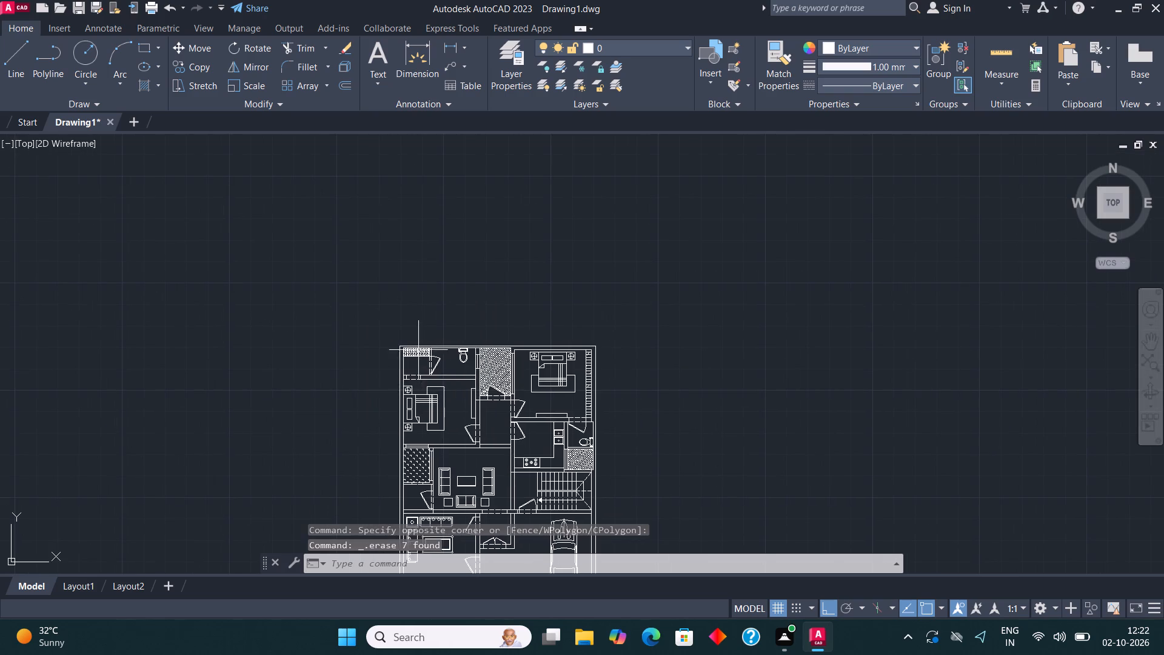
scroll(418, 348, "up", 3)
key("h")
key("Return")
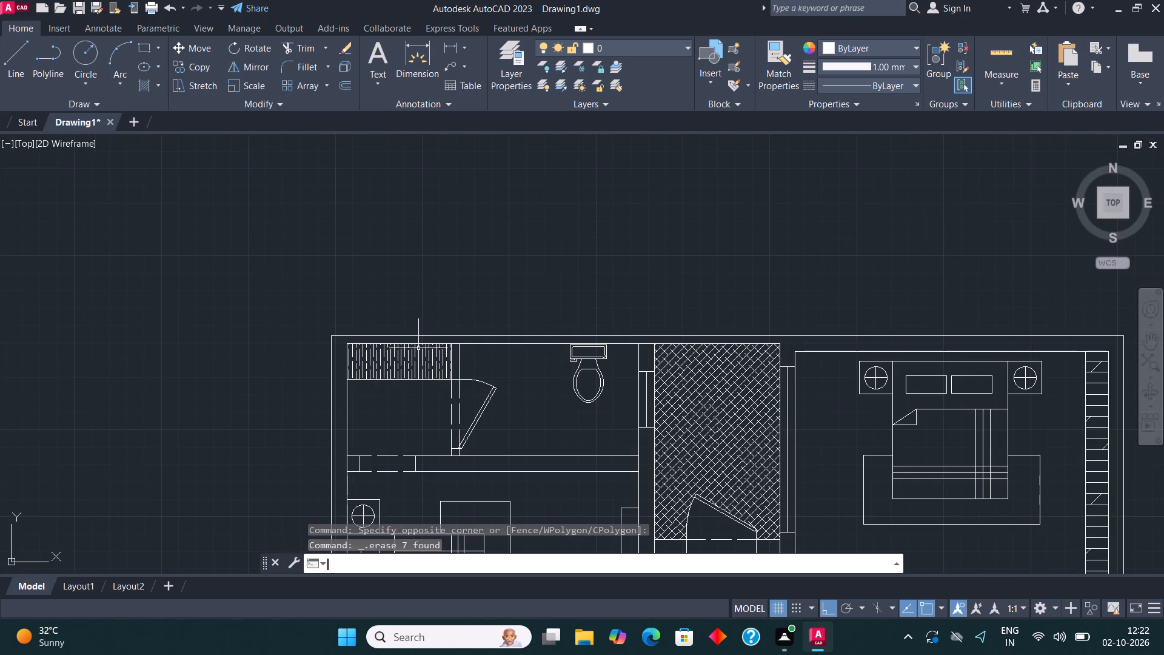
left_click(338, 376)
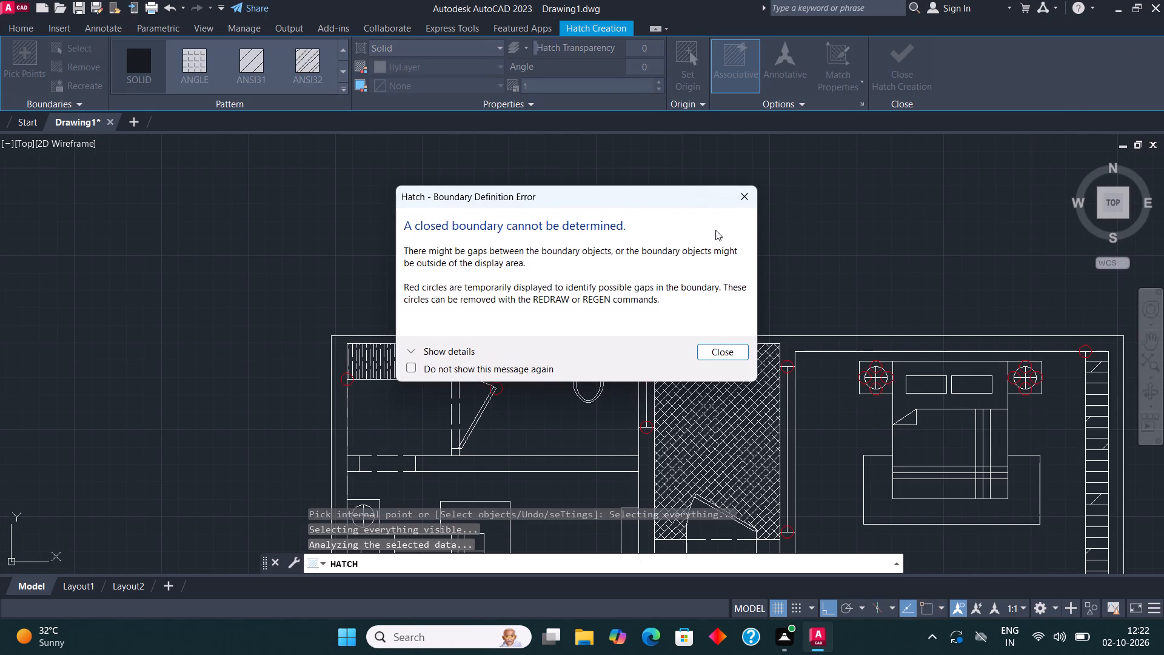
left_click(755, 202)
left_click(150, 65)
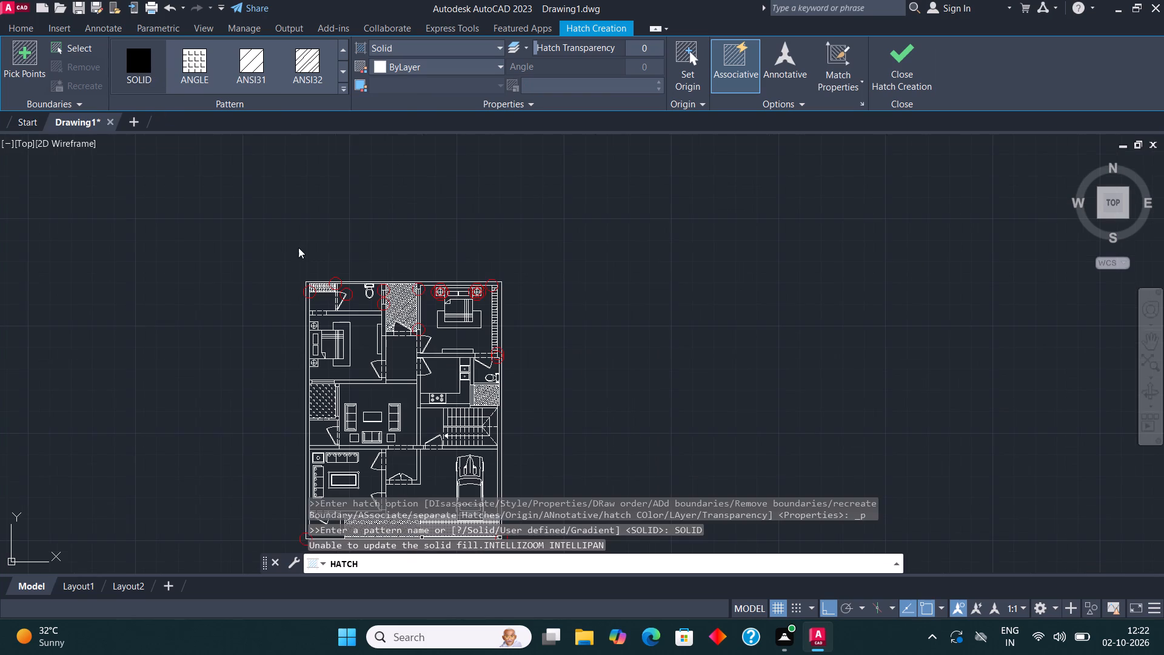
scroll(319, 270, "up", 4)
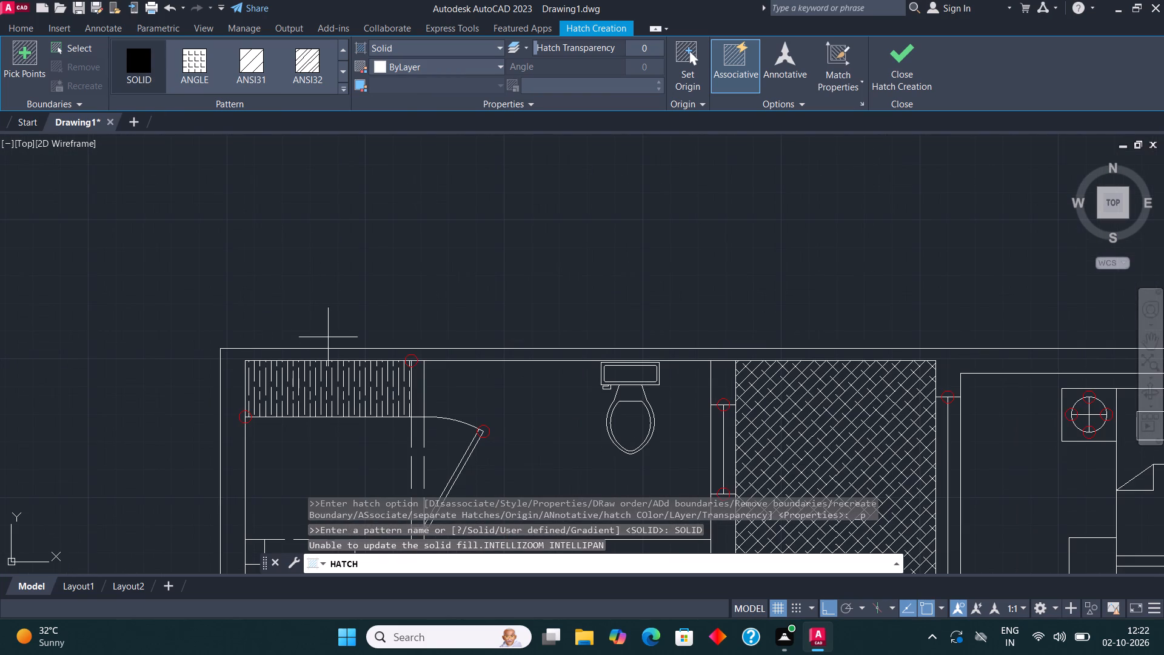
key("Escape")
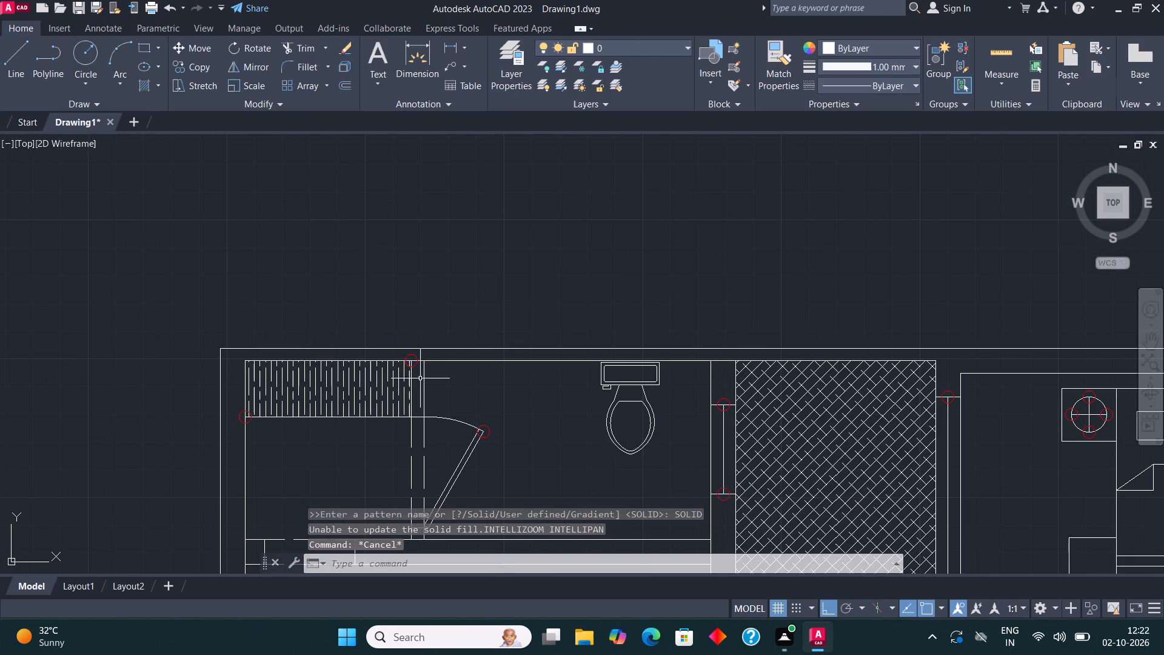
Apply a SOLID hatch to the wall between the northwest bathroom and the bedroom, on both sides of the door opening.
middle_click_drag(403, 369, 464, 300)
scroll(464, 300, "up", 1)
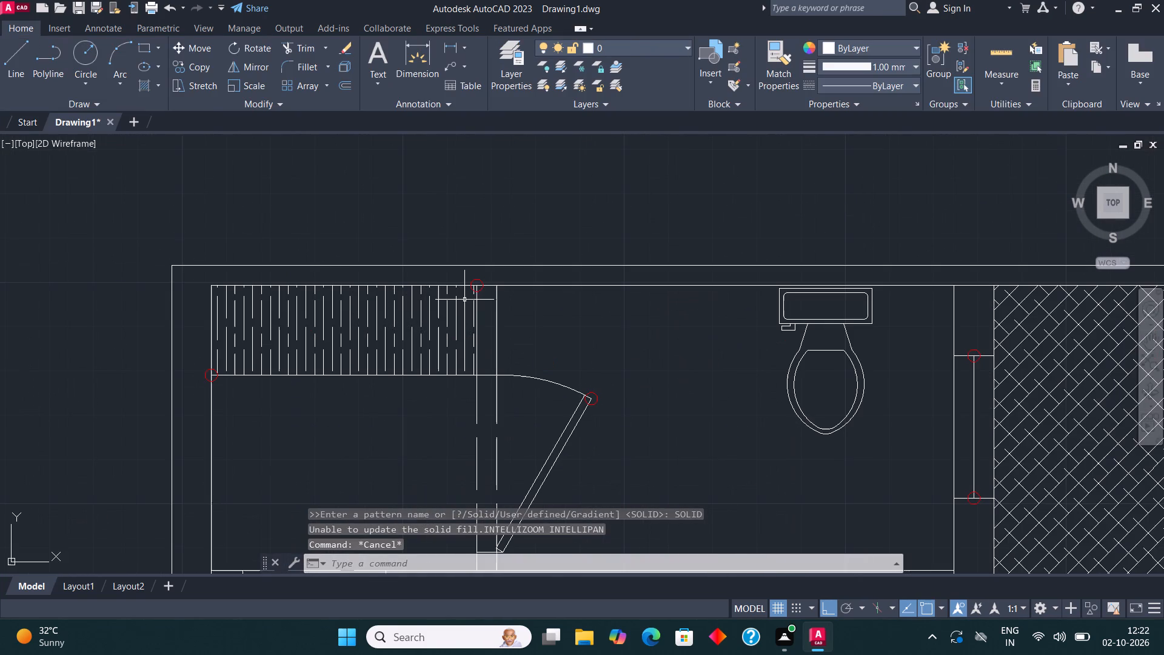
scroll(464, 300, "down", 3)
scroll(480, 318, "up", 2)
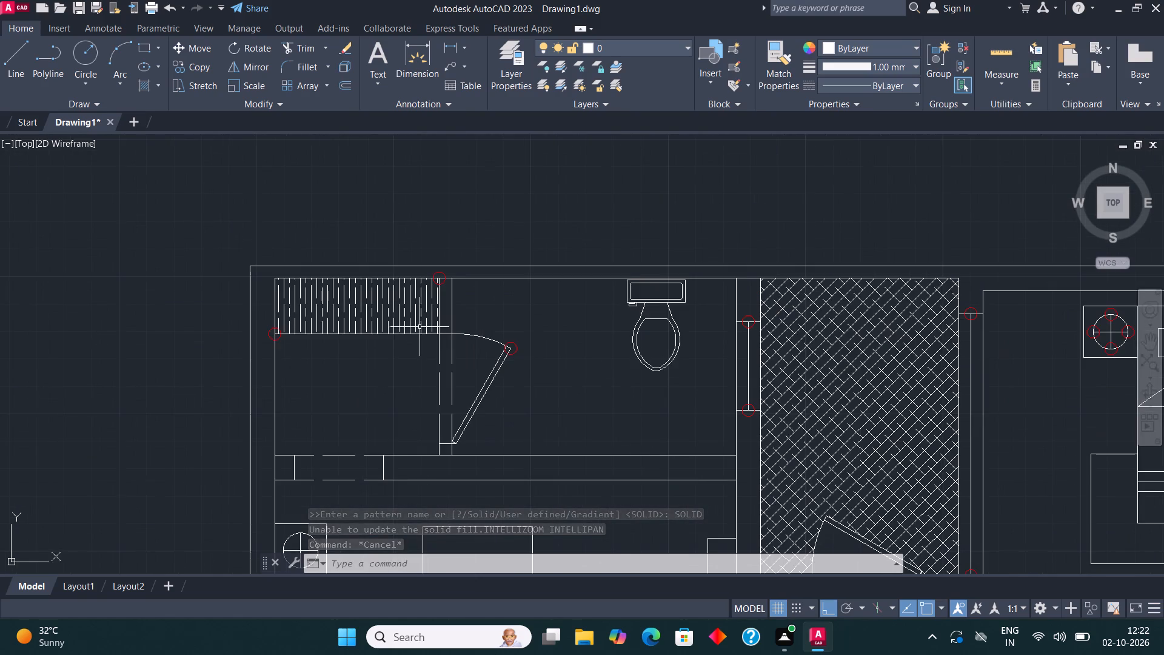
middle_click_drag(428, 327, 486, 368)
key("h")
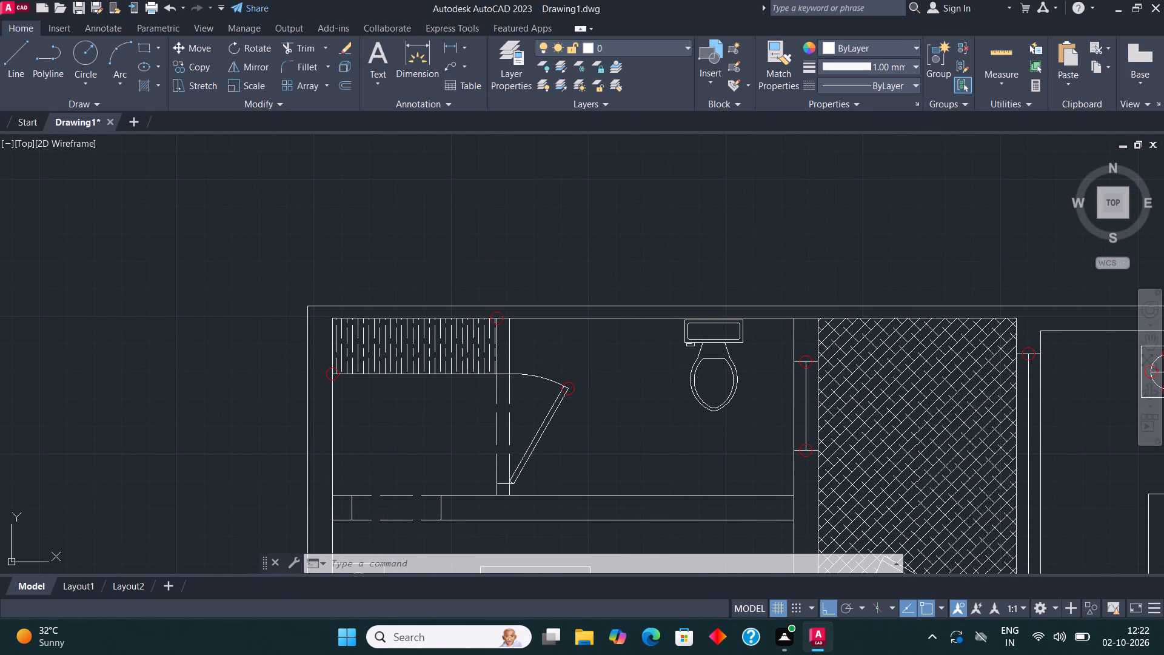
key("Return")
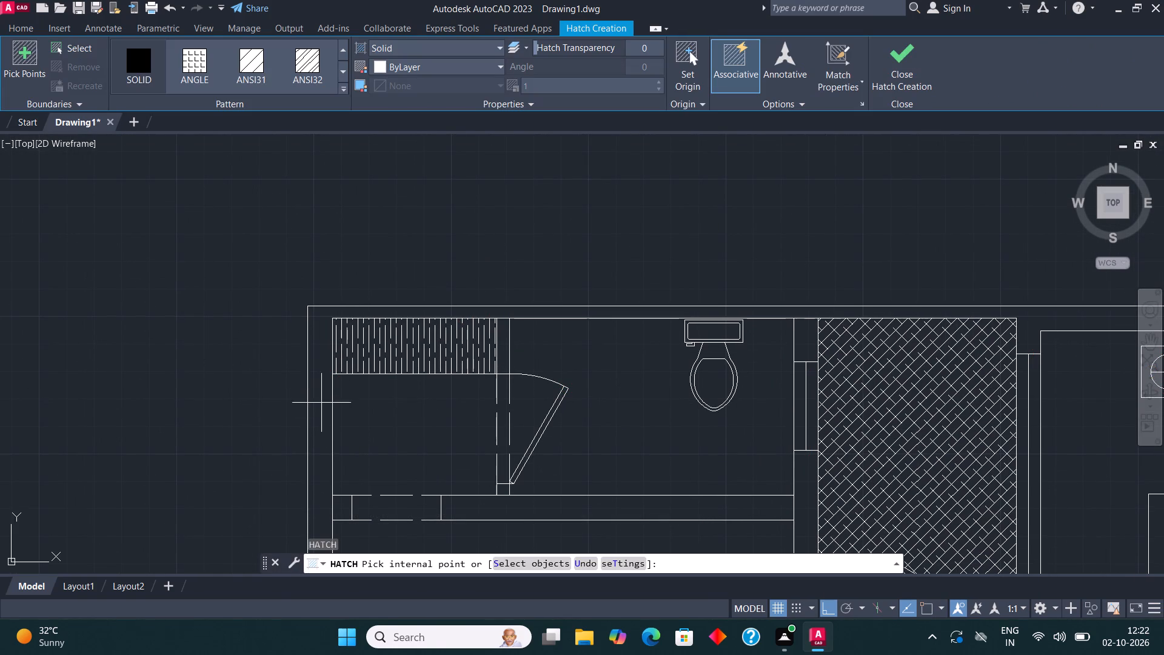
left_click(504, 507)
scroll(514, 436, "down", 2)
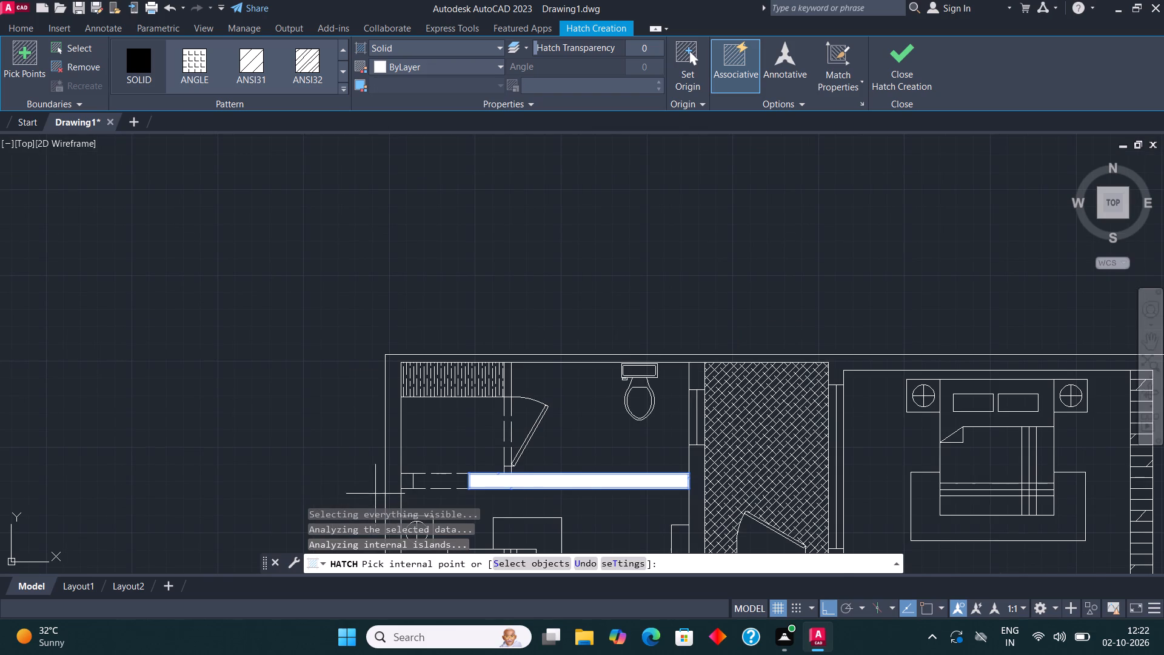
scroll(375, 494, "up", 1)
left_click(426, 472)
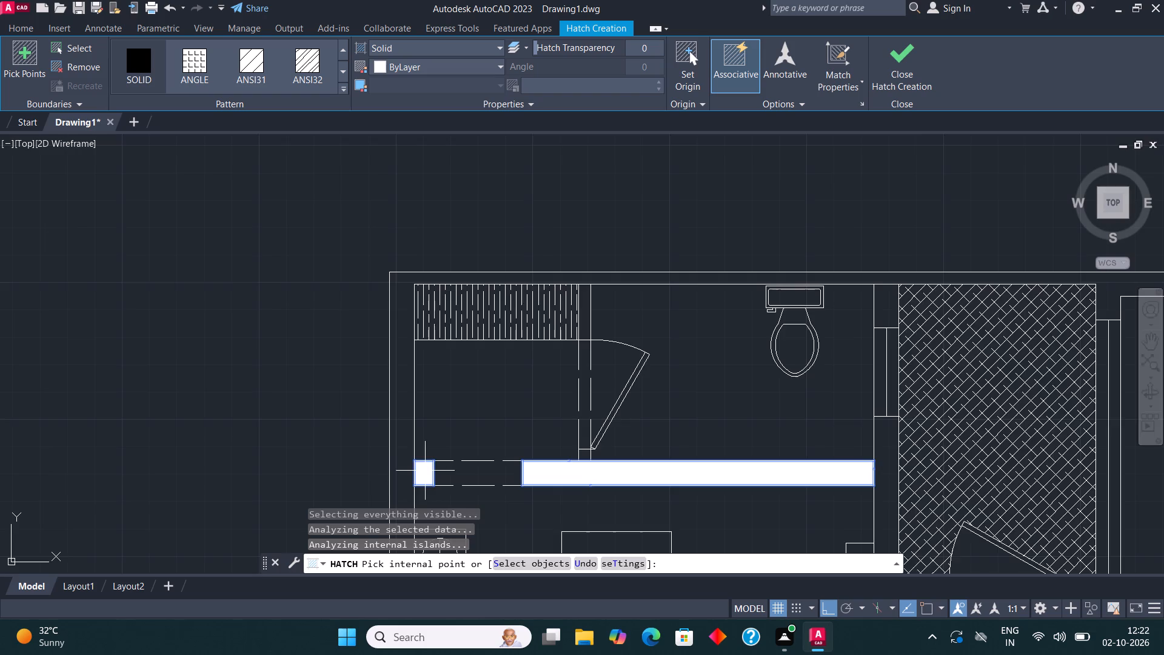
Apply the SOLID hatch to the wall east of the northwest bathroom and bedroom, on both sides of the window and down to the bedroom door.
scroll(425, 471, "down", 3)
scroll(544, 440, "up", 2)
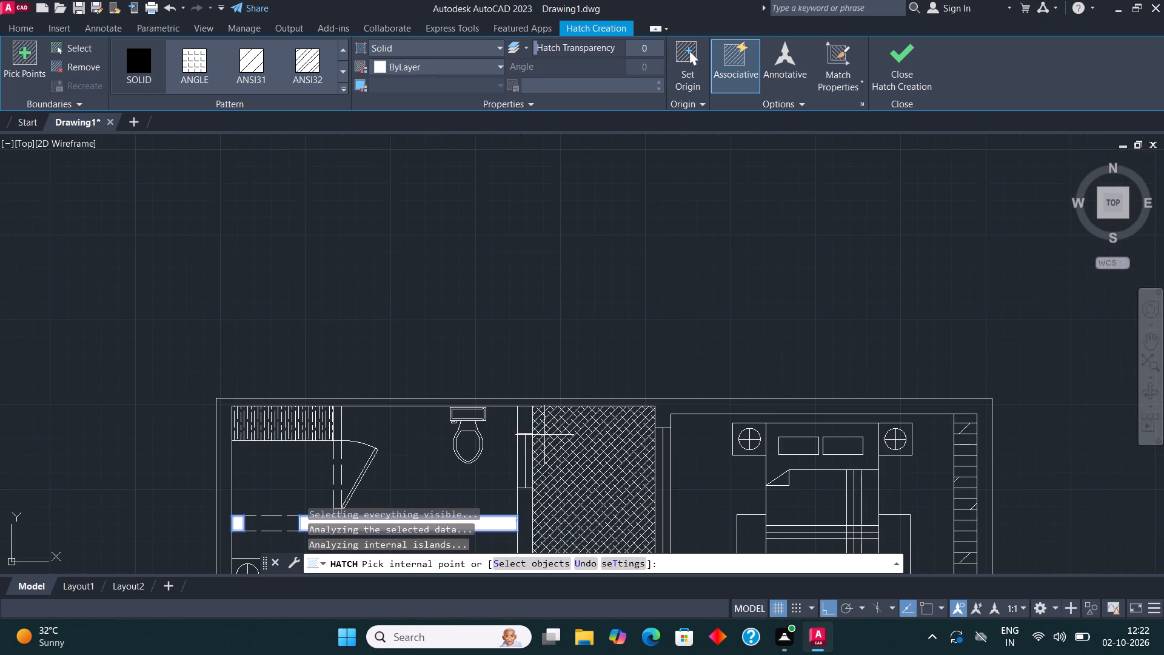
left_click(527, 422)
left_click(661, 409)
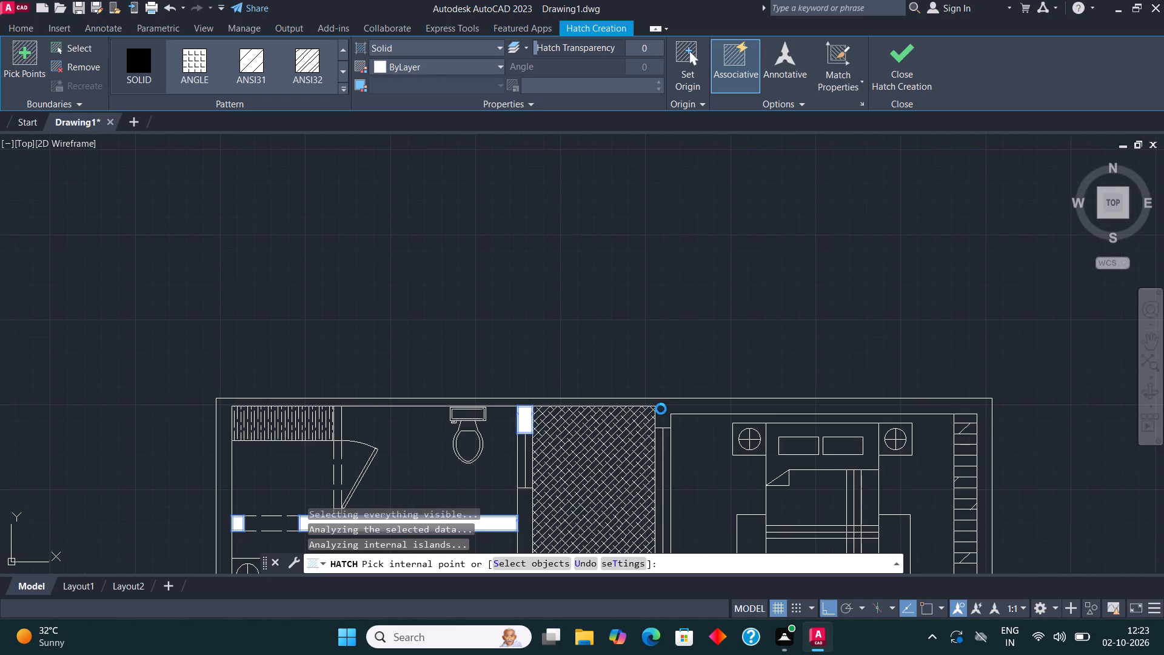
left_click(702, 355)
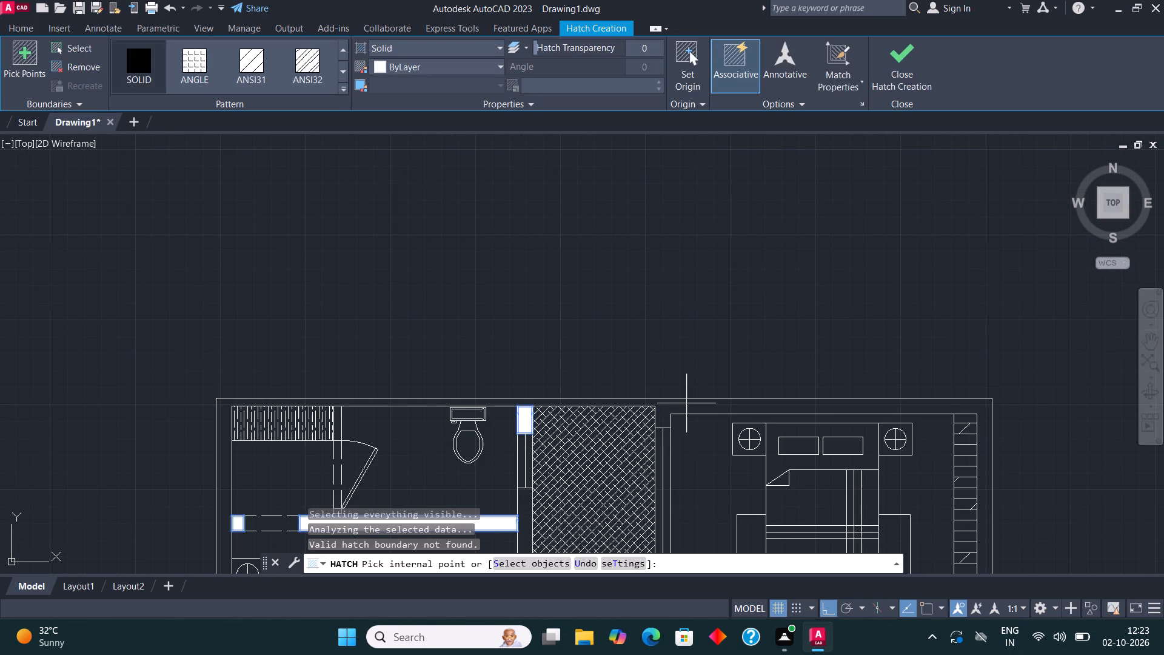
left_click(527, 517)
scroll(587, 249, "down", 3)
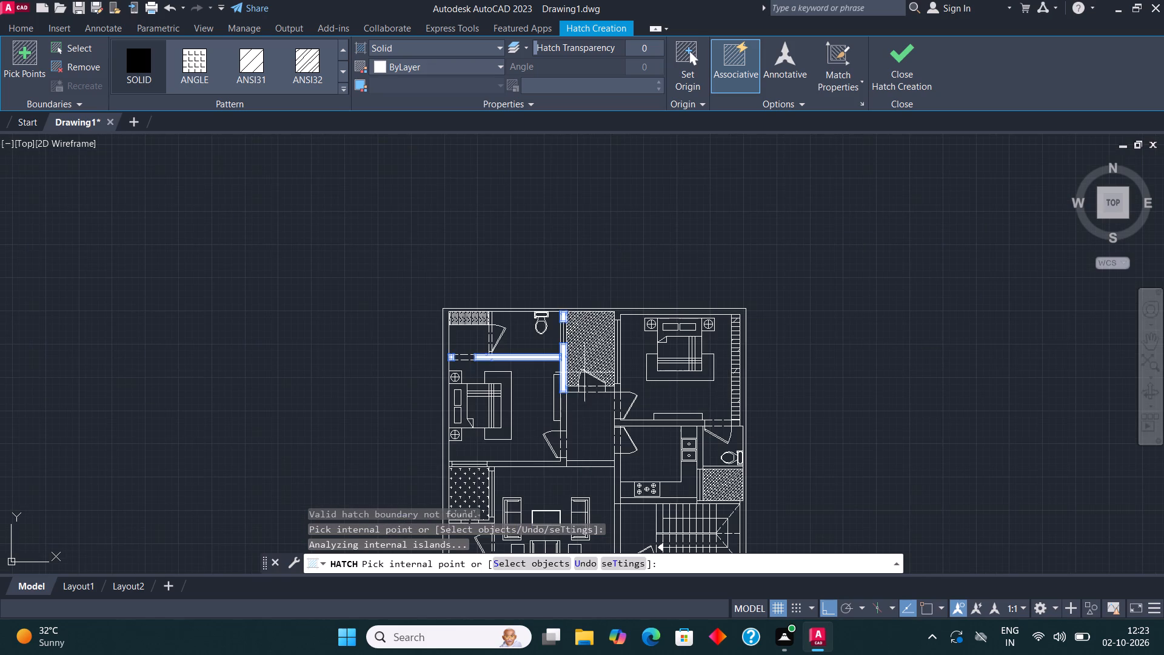
scroll(574, 420, "up", 1)
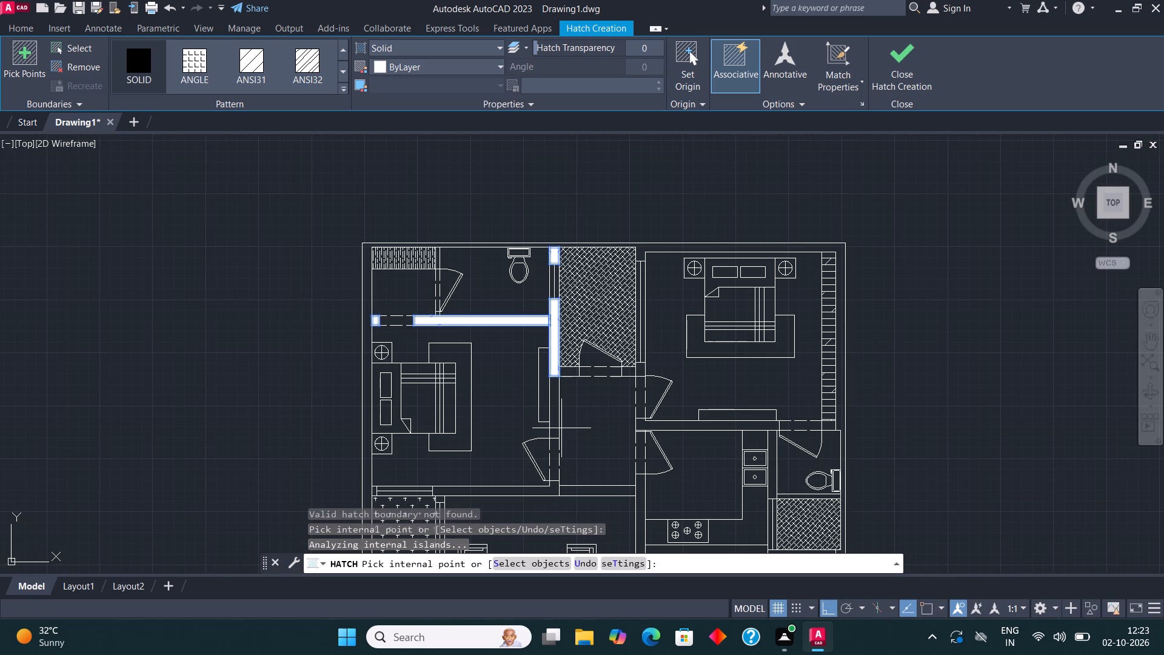
left_click(553, 405)
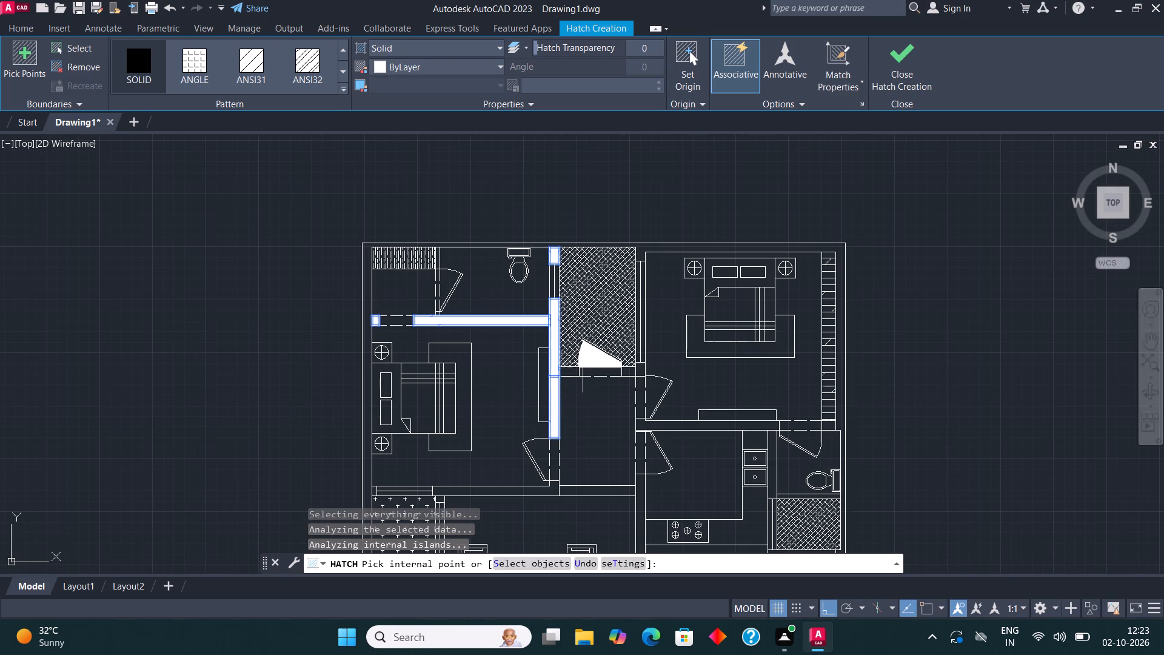
Fill the wall on both sides of the cross-hatched area's door with the SOLID hatch, including the short wall piece at its southeast corner.
scroll(583, 363, "up", 1)
left_click(564, 383)
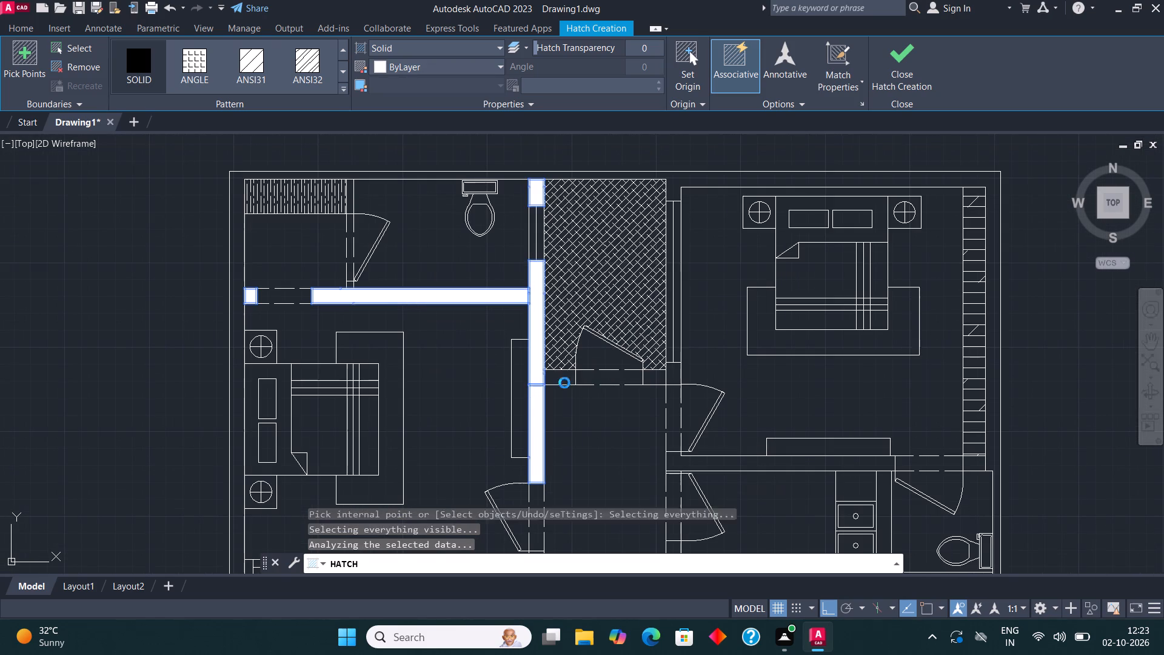
left_click(664, 379)
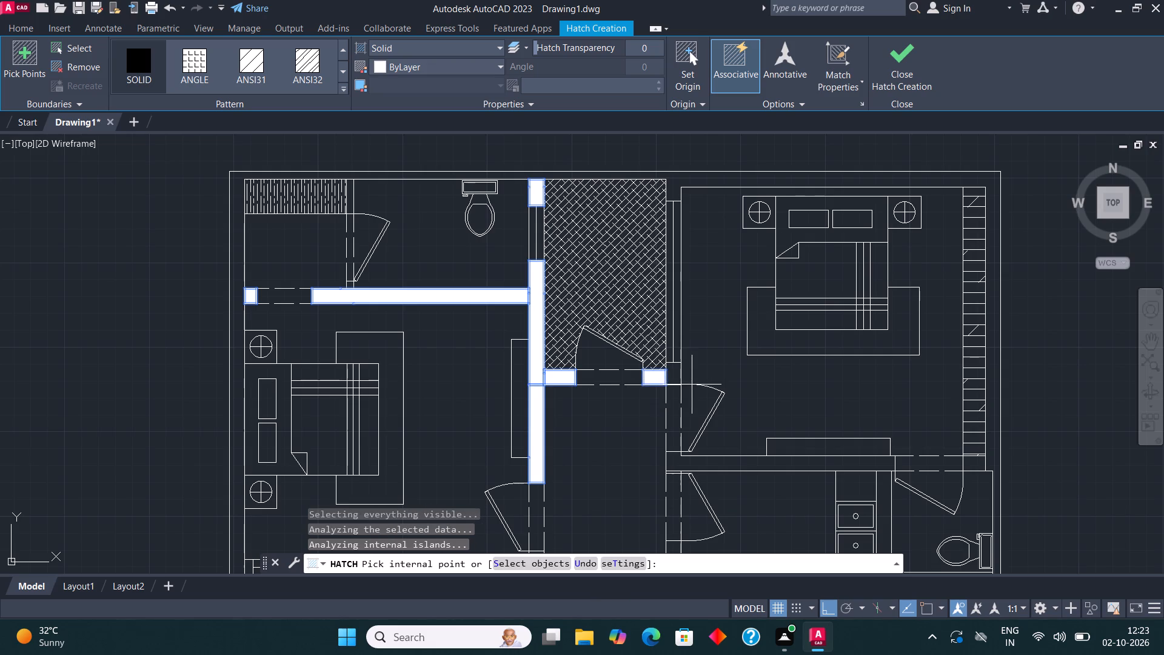
left_click(670, 375)
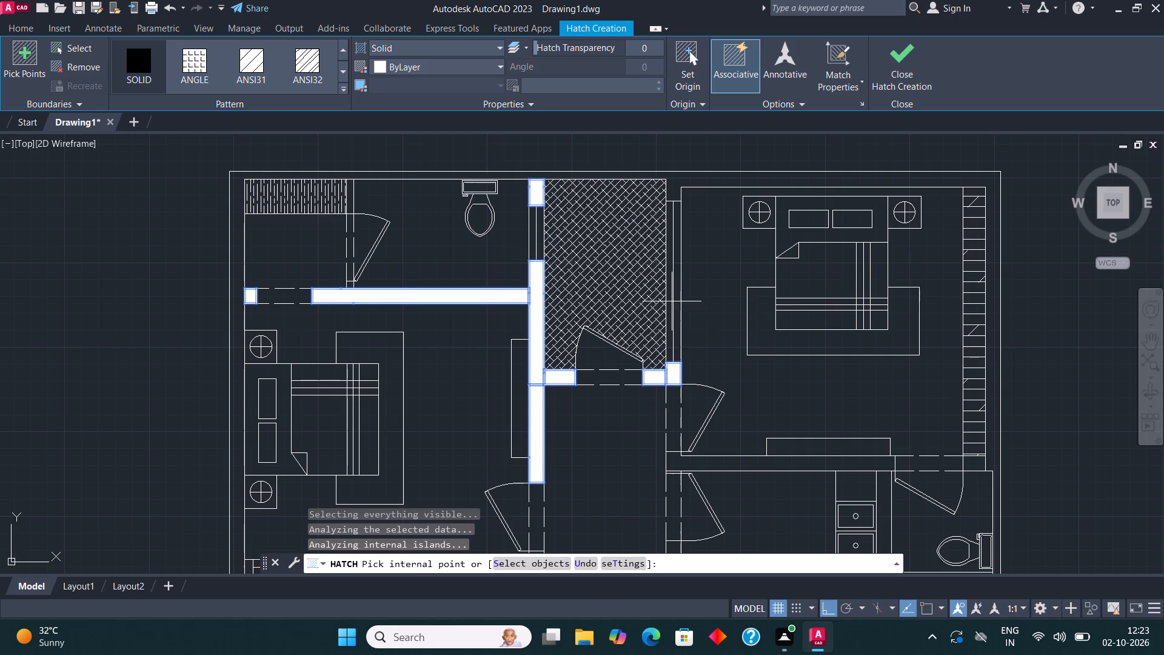
Fill the northwest bedroom's south wall with the SOLID hatch on both sides of the window, and finish the hatch.
scroll(672, 297, "down", 3)
scroll(578, 396, "up", 2)
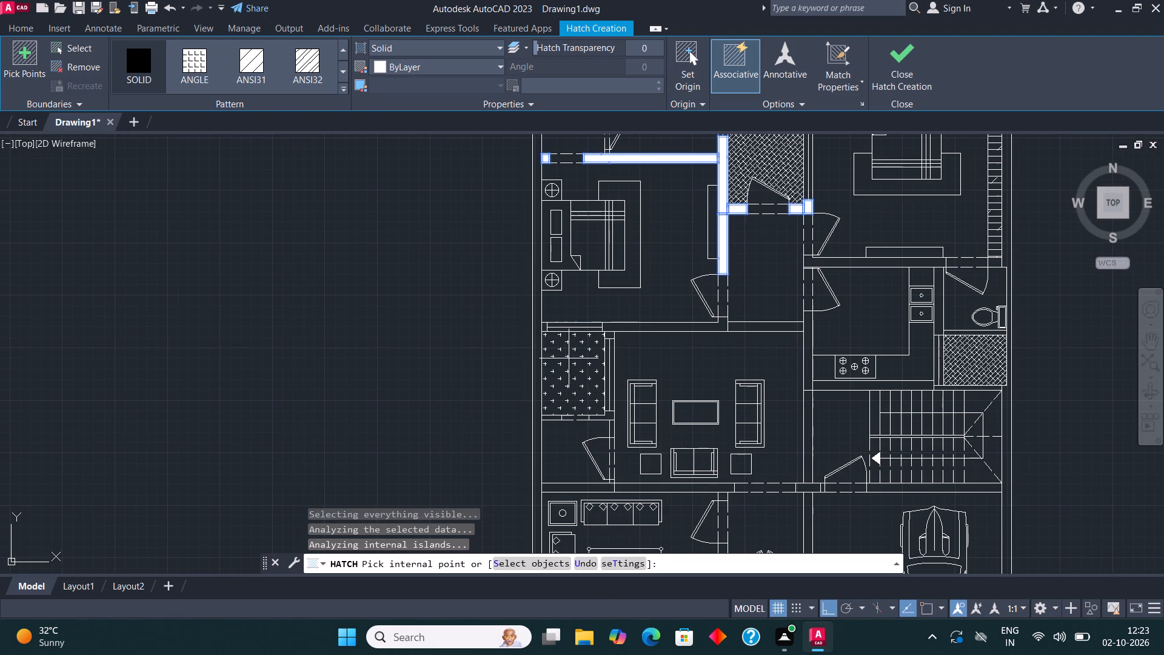
scroll(570, 354, "up", 1)
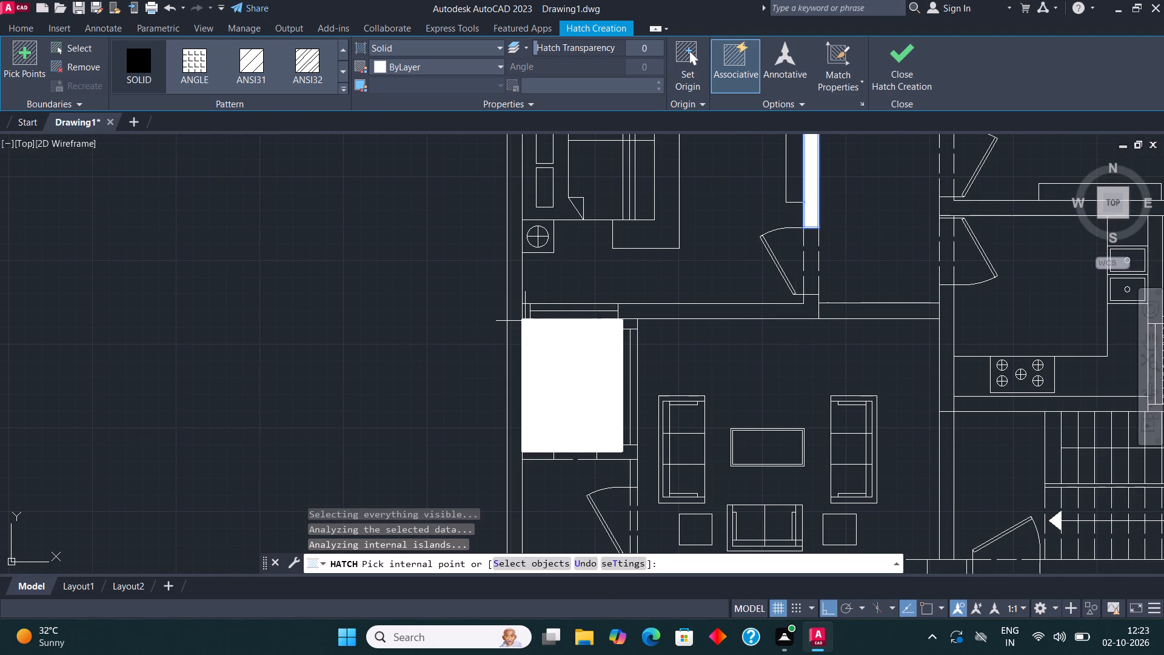
left_click(526, 306)
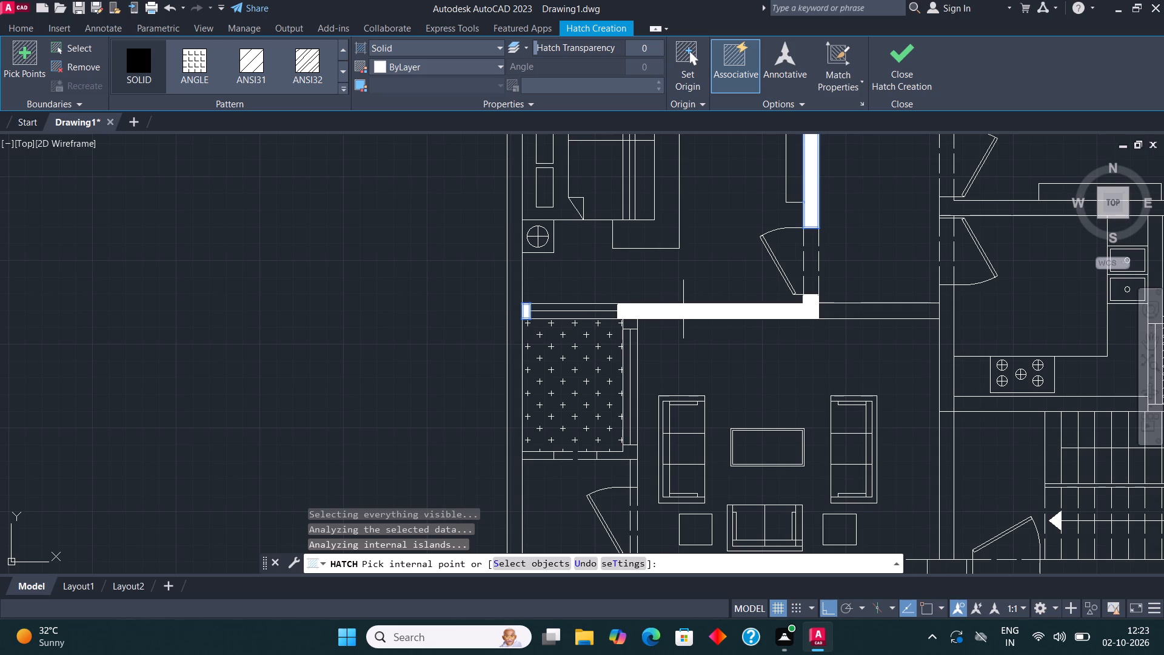
left_click(684, 309)
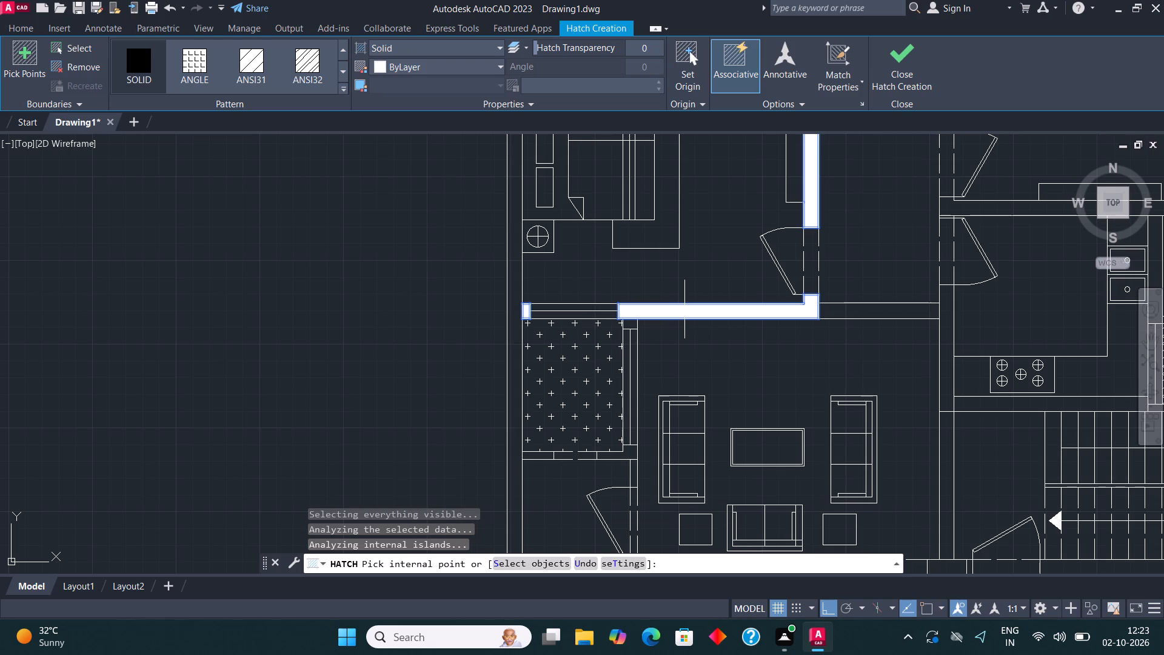
scroll(666, 318, "down", 1)
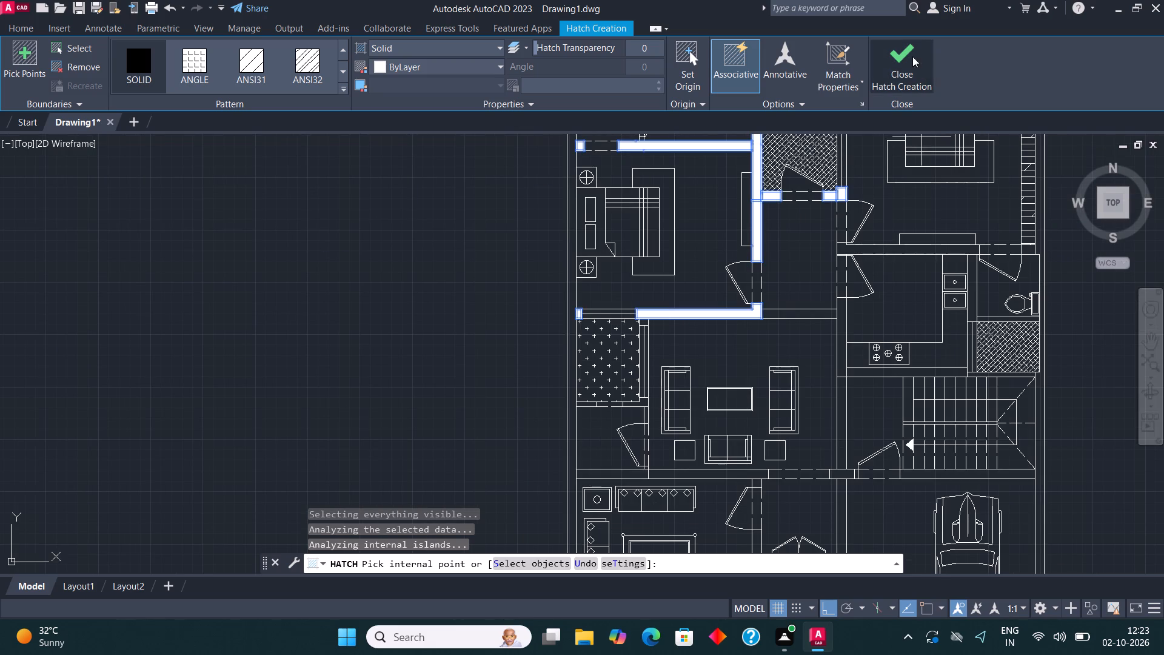
left_click(912, 56)
Trim away the two wall lines crossing the south end of the hallway beside the northwest bedroom.
middle_click_drag(869, 258, 718, 345)
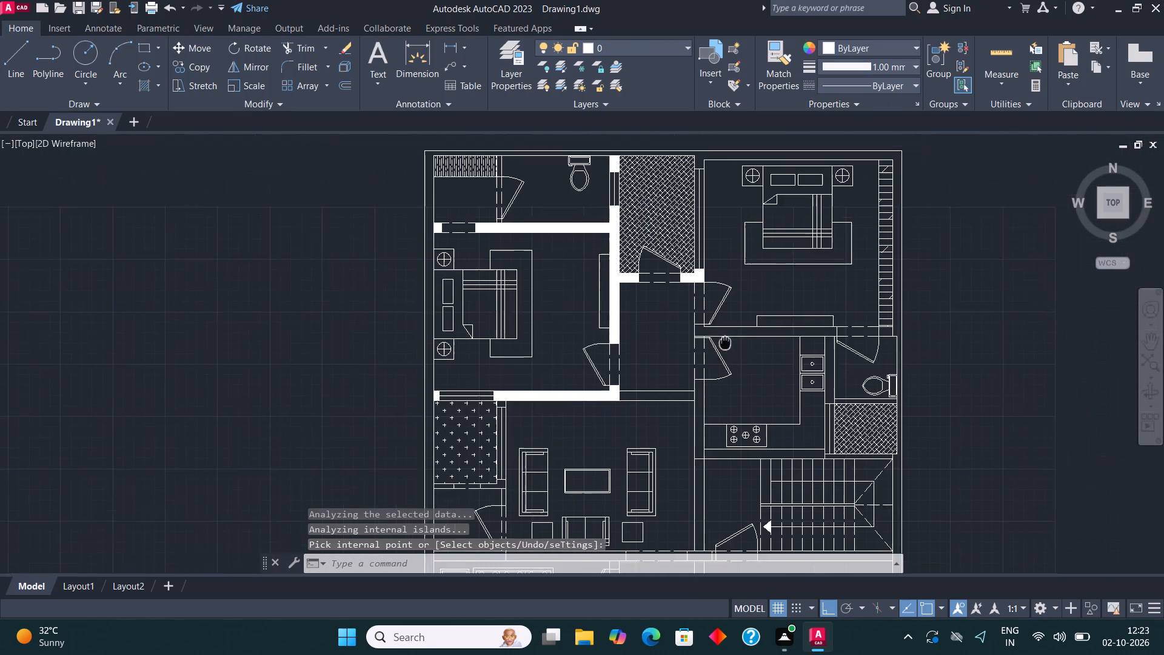
middle_click_drag(718, 345, 659, 373)
scroll(594, 420, "up", 2)
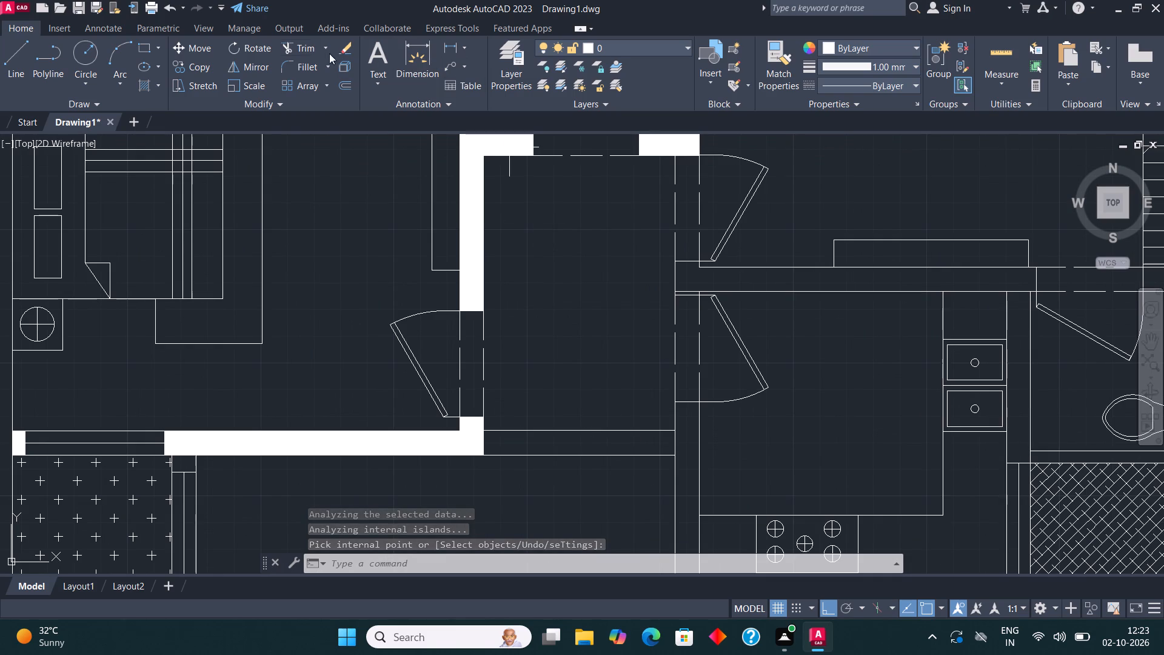
left_click(304, 51)
left_click(554, 453)
left_click(550, 400)
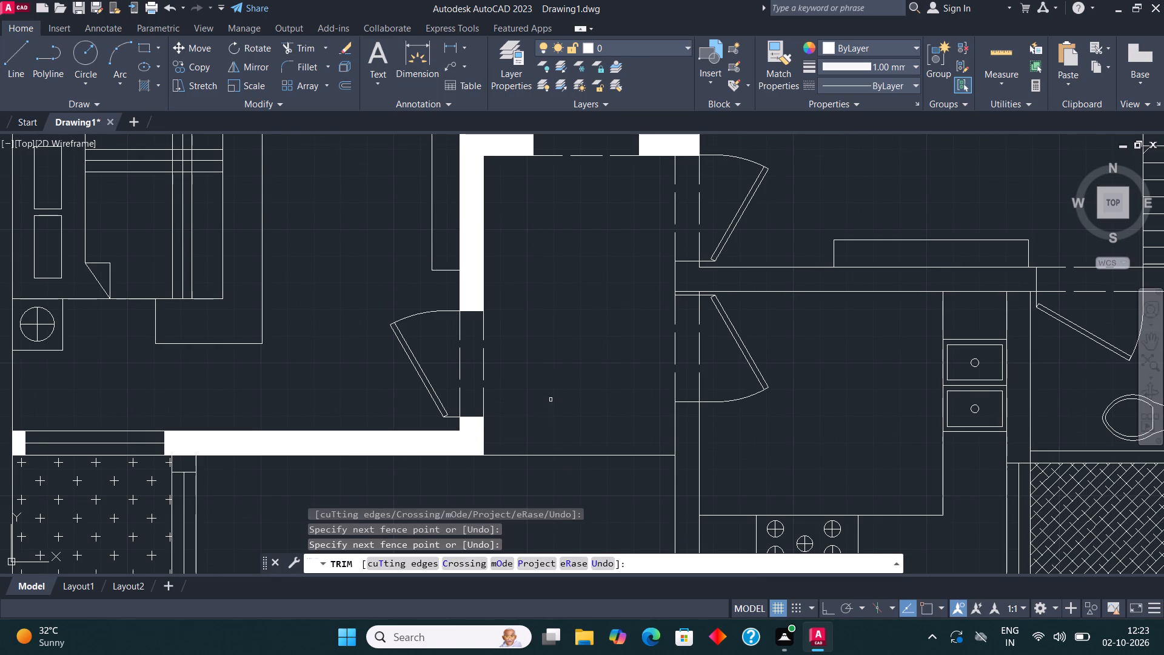
left_click(563, 466)
left_click(562, 412)
key("Escape")
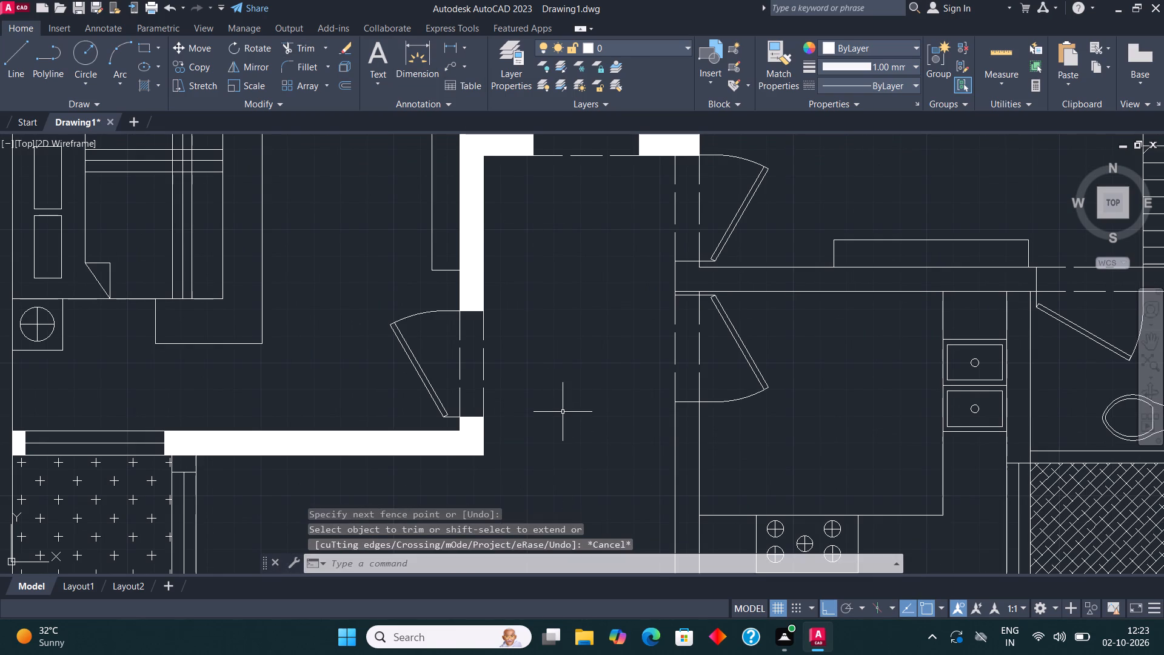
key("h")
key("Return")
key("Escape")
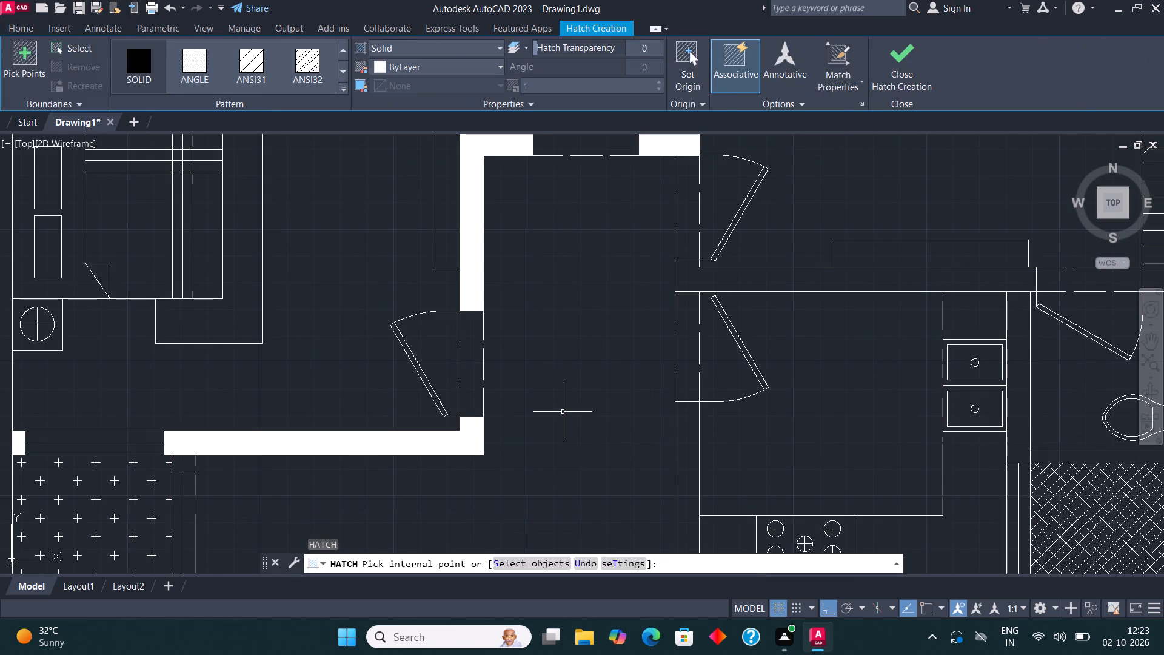
Set ACAD_ISO02W100 (ISO dash) as the current linetype.
type("LIN")
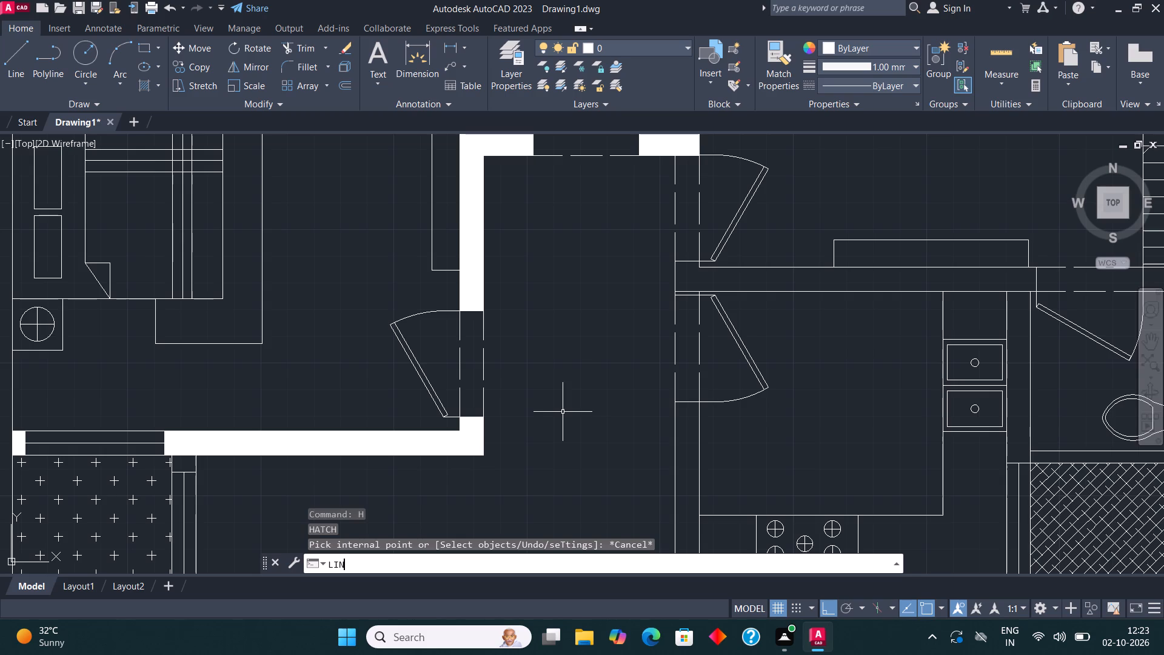
left_click(418, 415)
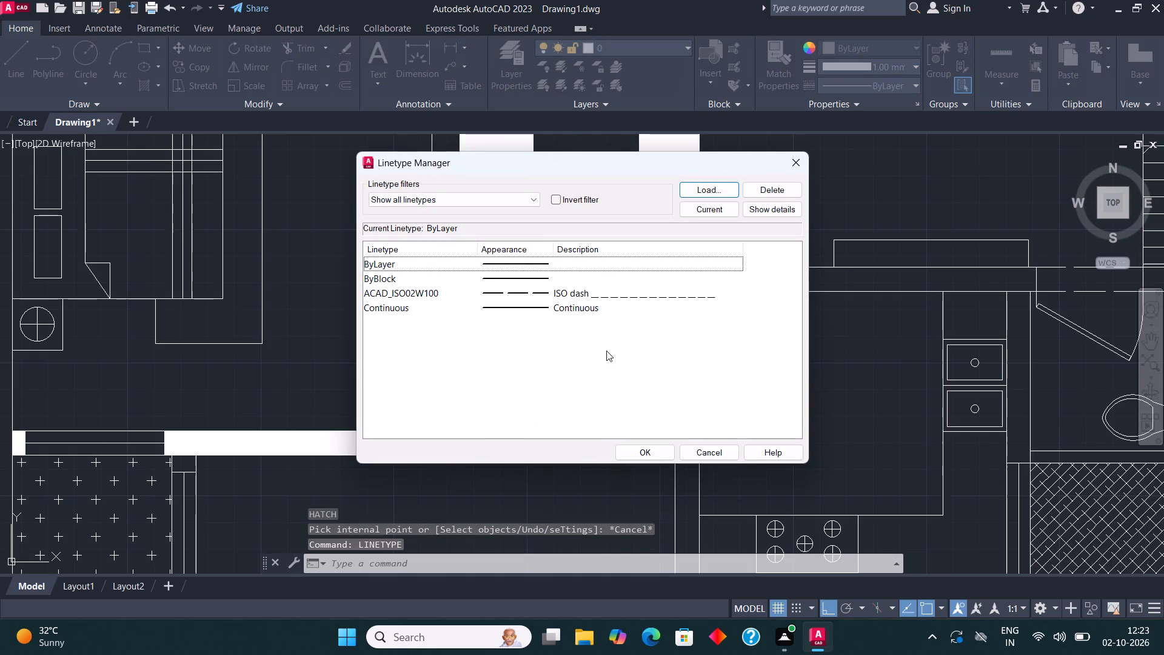
left_click(564, 292)
left_click(715, 207)
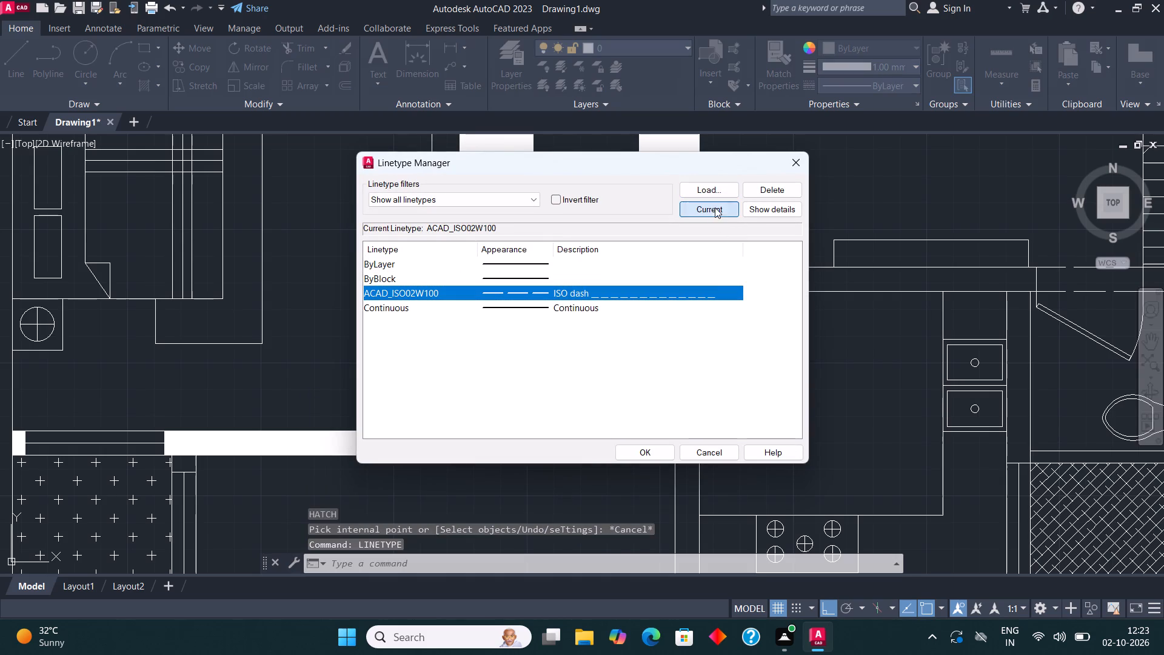
left_click(652, 447)
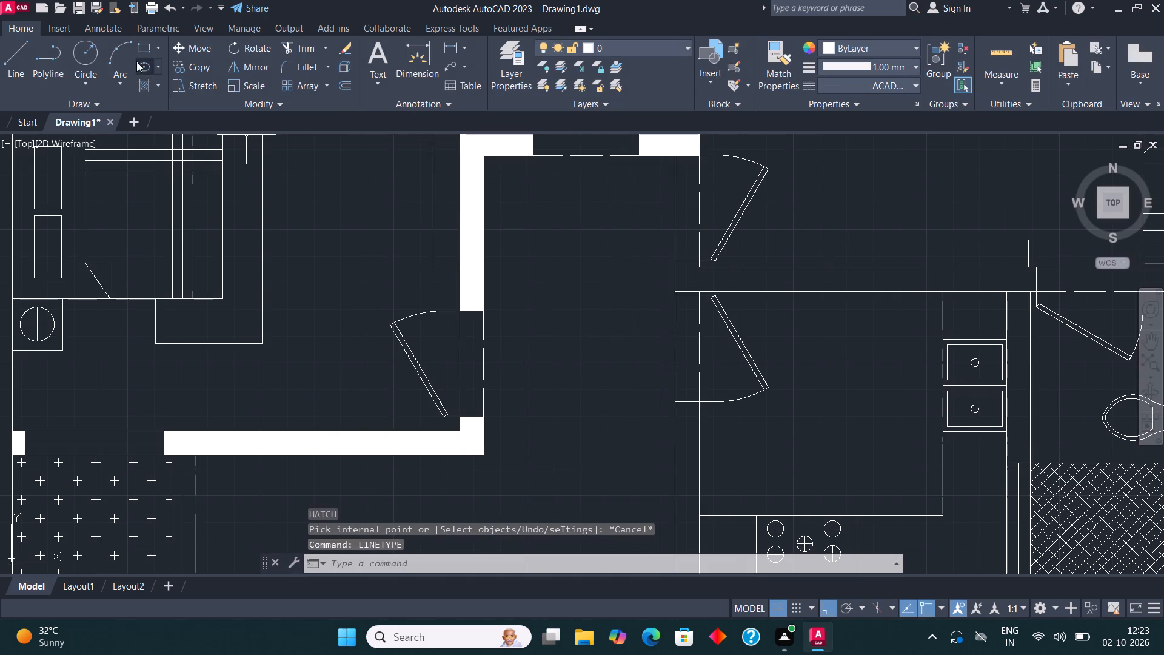
Draw a dashed rectangle across the hallway's south opening, from the hatched wall's corner to the wall opposite.
left_click(144, 50)
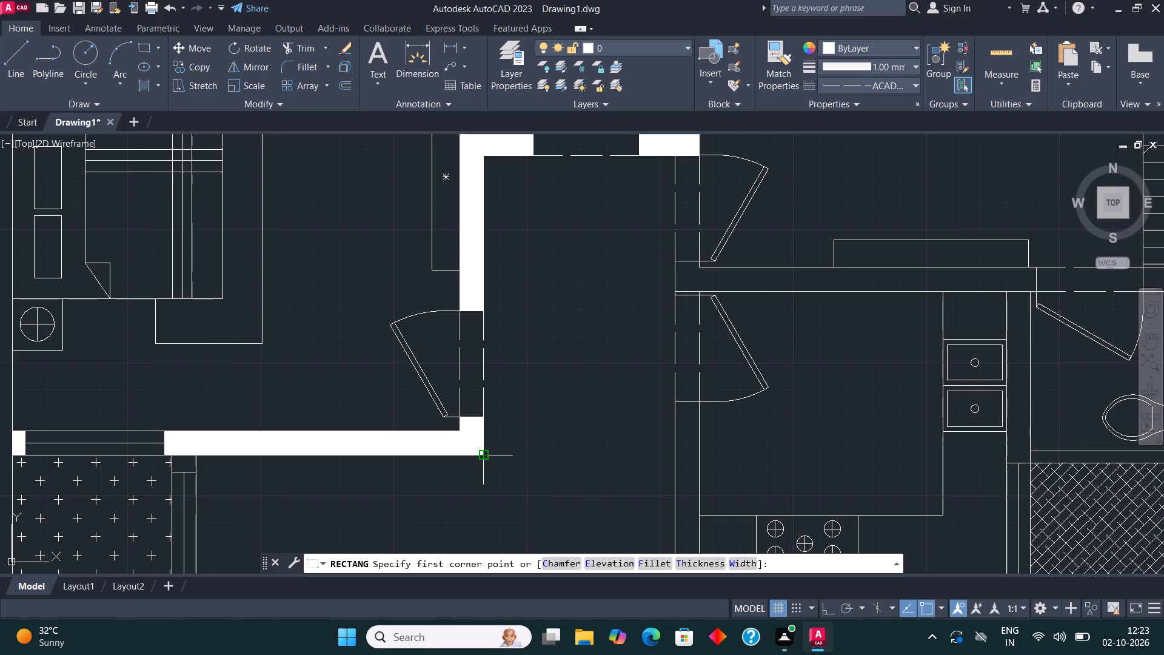
left_click(483, 459)
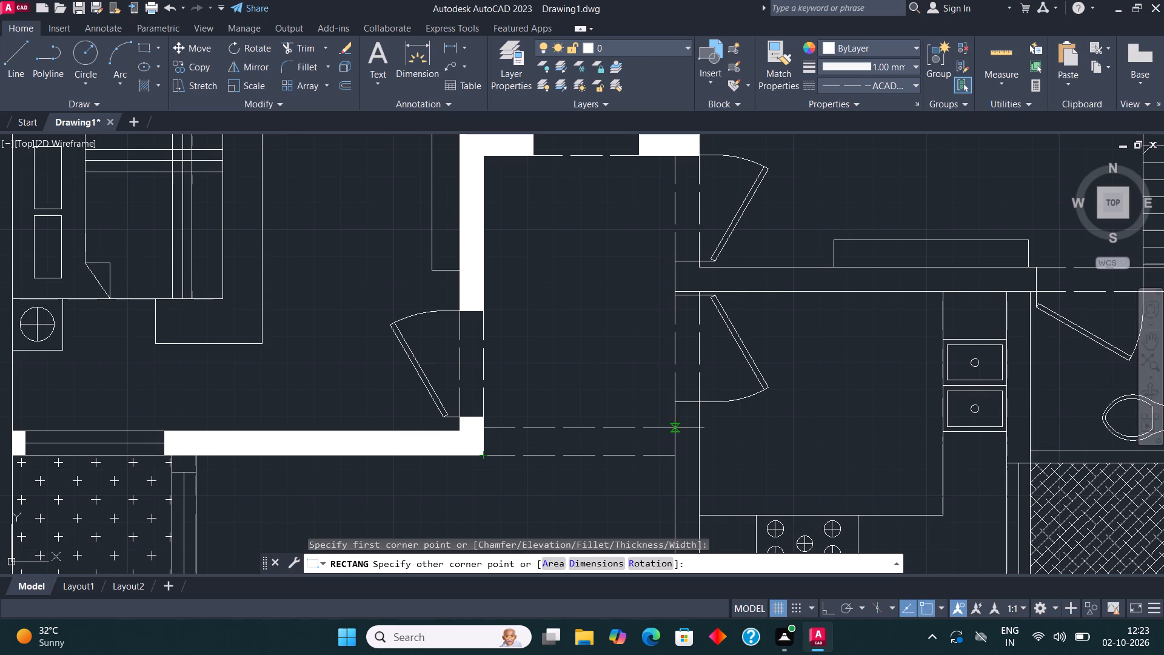
left_click(670, 429)
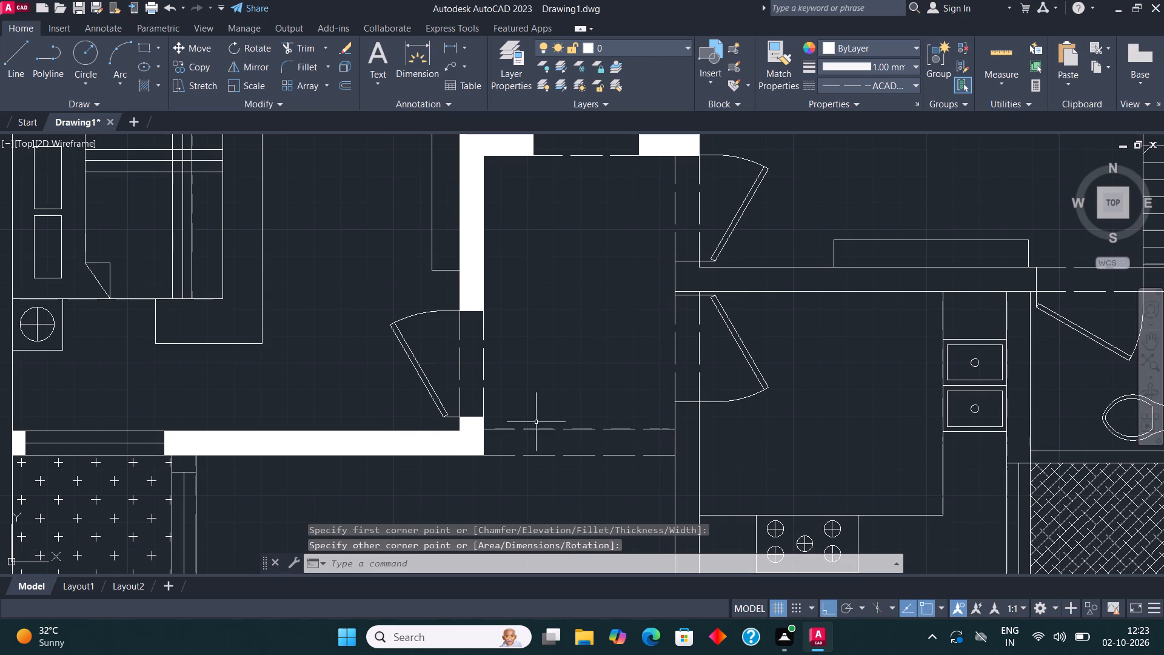
Stretch the dashed rectangle's north edge slightly south to line up with the north face of the hatched bedroom wall.
scroll(524, 417, "up", 1)
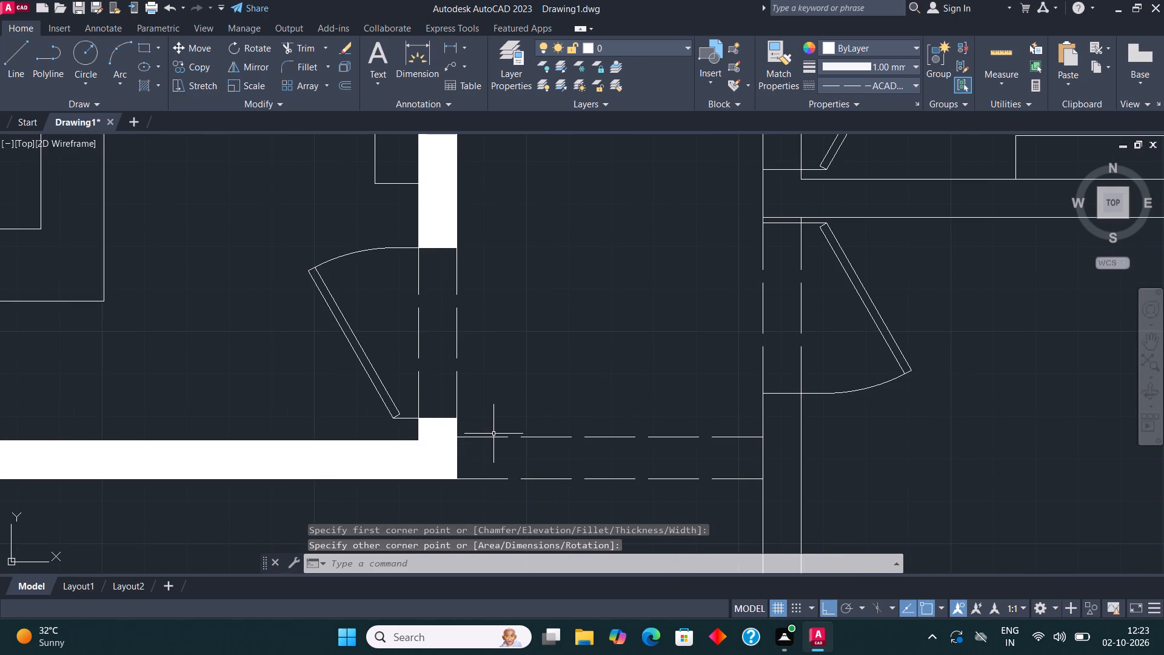
left_click(493, 435)
left_click(497, 440)
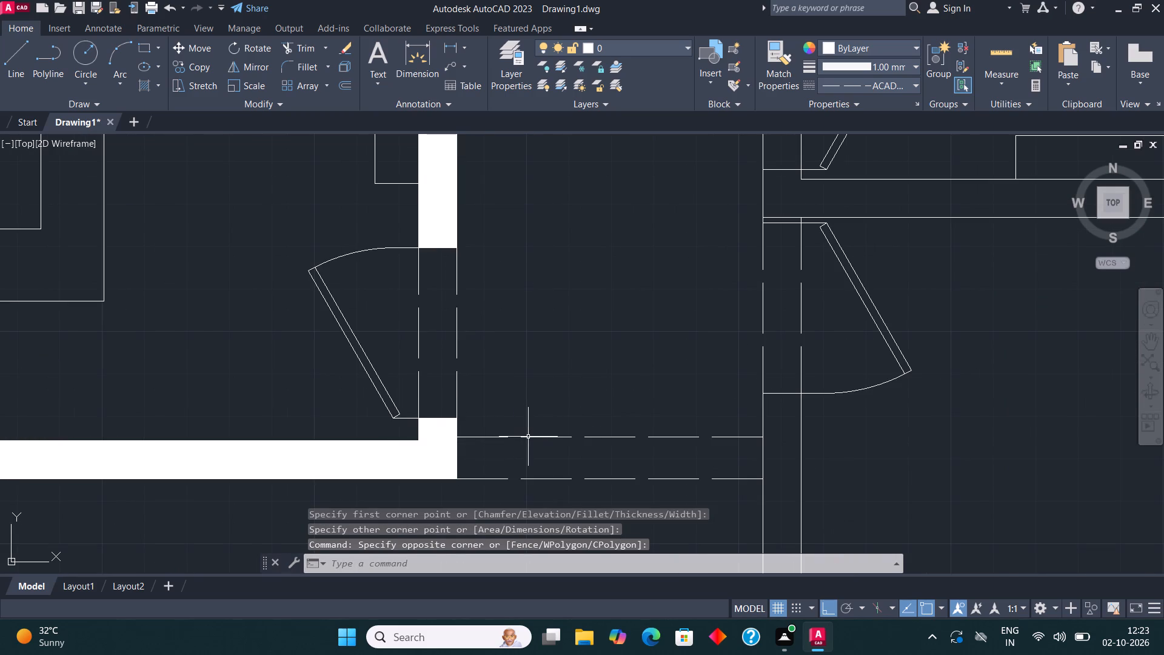
left_click(528, 437)
scroll(594, 443, "up", 2)
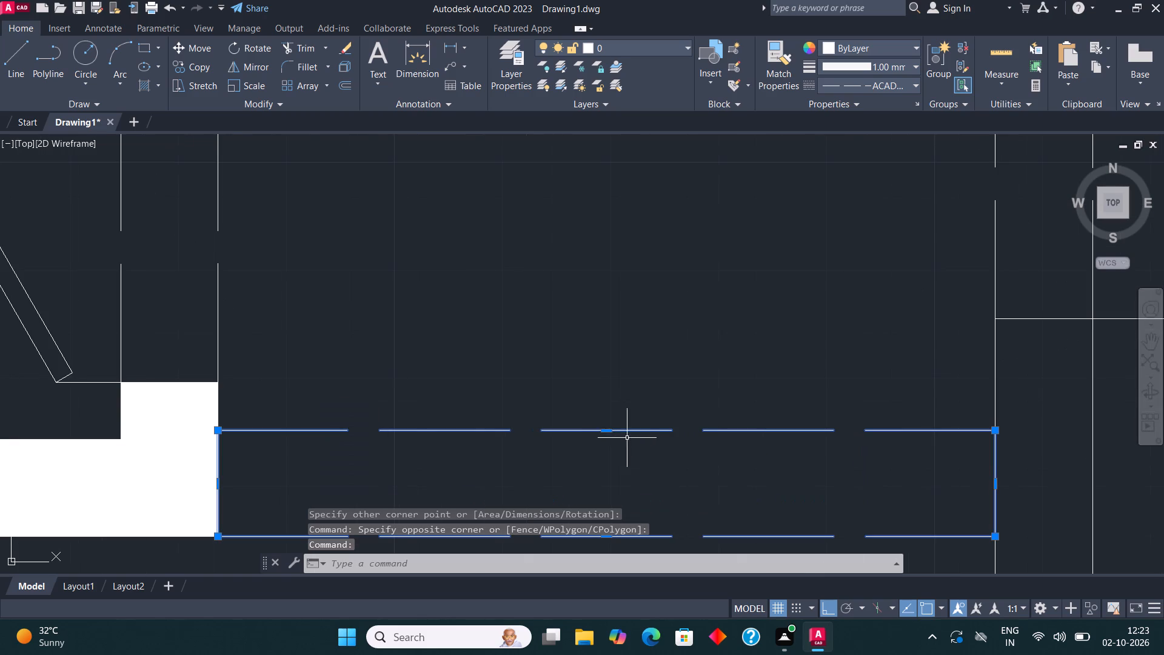
left_click(608, 429)
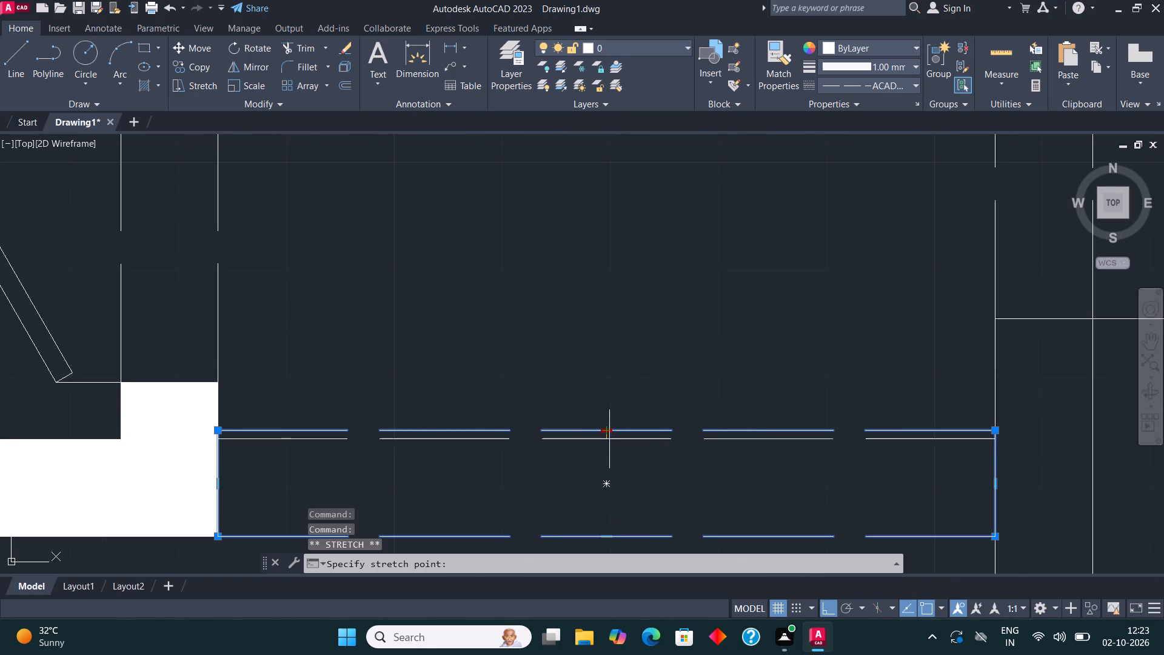
left_click(609, 440)
key("Escape")
Draw a rectangle over the north outer wall, from the house's northwest corner to the northeast corner of the cross-hatched area.
scroll(609, 346, "down", 2)
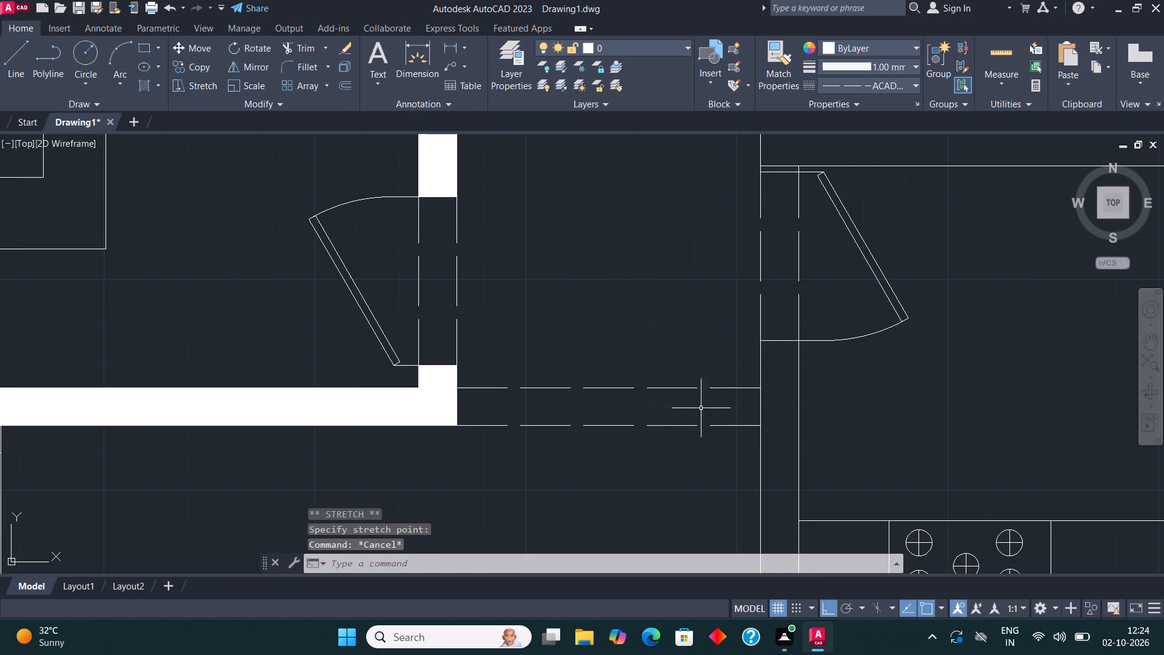
scroll(545, 353, "down", 2)
middle_click_drag(671, 315, 652, 346)
scroll(552, 313, "down", 3)
scroll(537, 233, "up", 3)
middle_click_drag(318, 325, 492, 131)
middle_click_drag(381, 327, 373, 372)
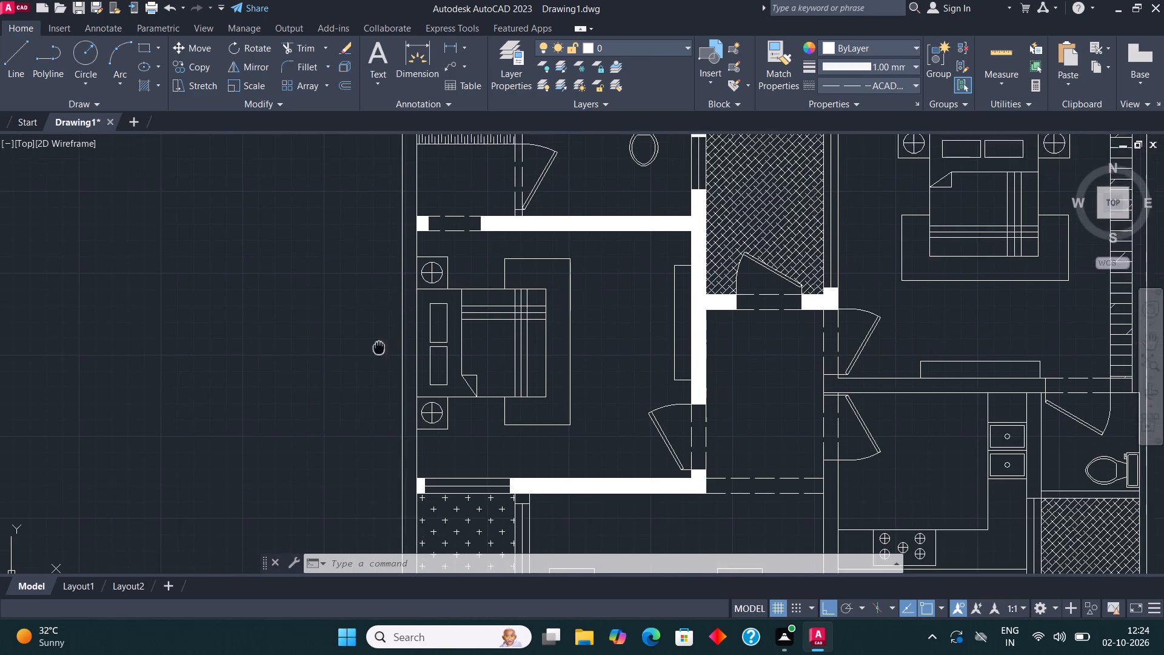
middle_click_drag(373, 372, 267, 545)
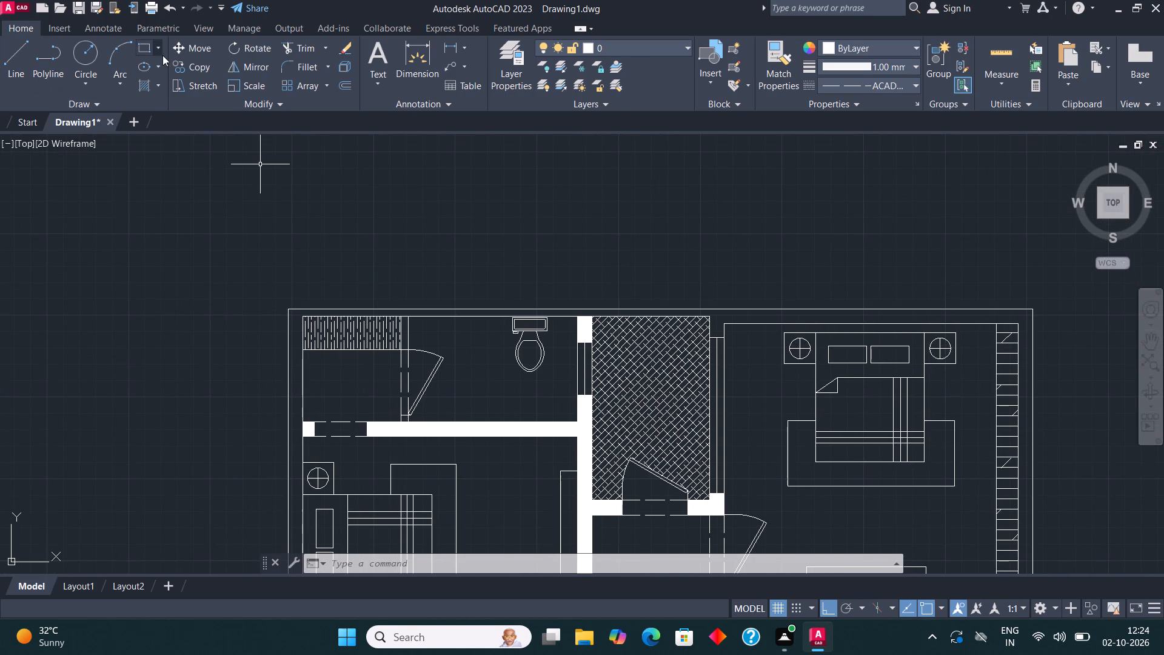
left_click(144, 44)
left_click(291, 307)
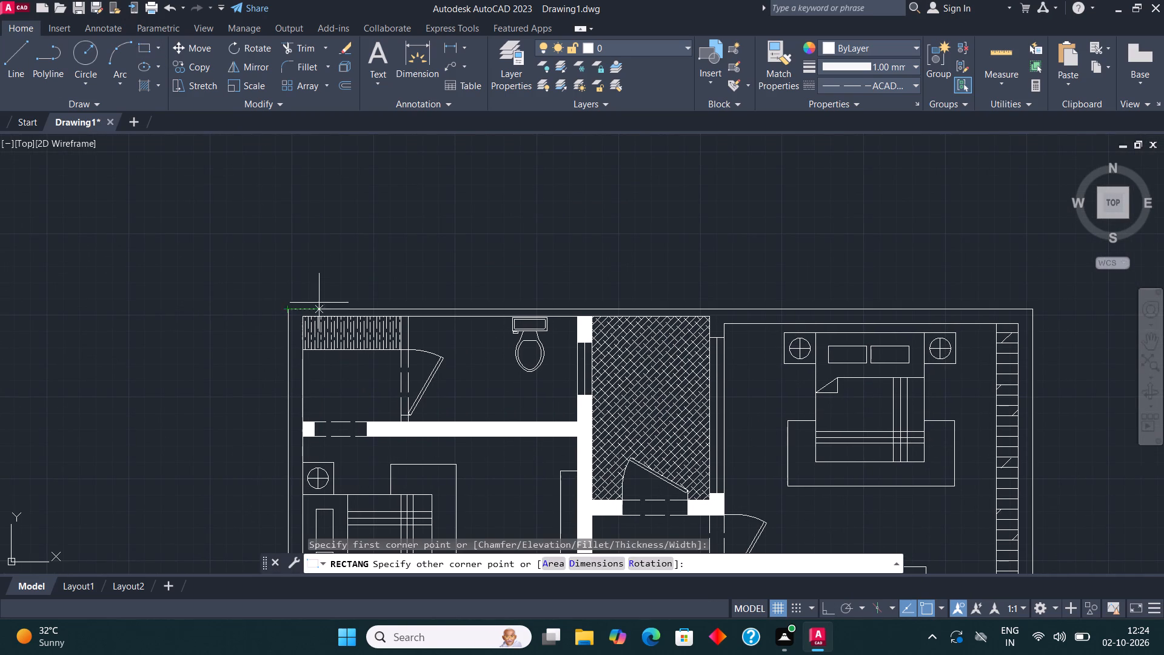
left_click(710, 319)
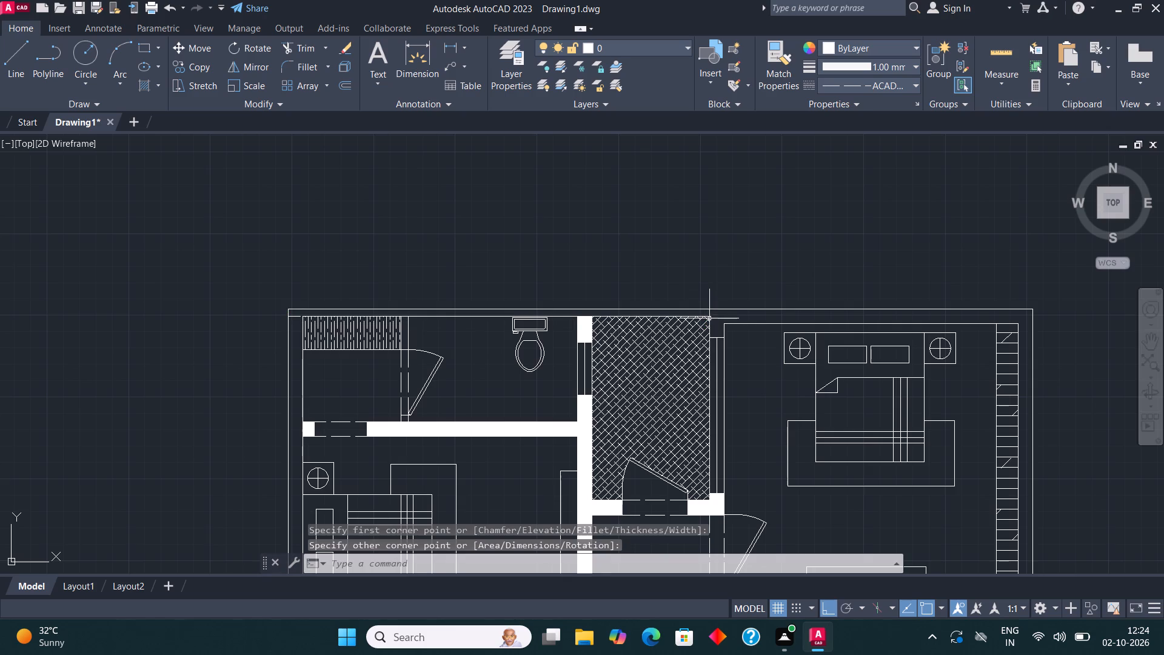
Fill the north outer wall's rectangle with a solid hatch and try to fill the west outer wall.
key("h")
key("Return")
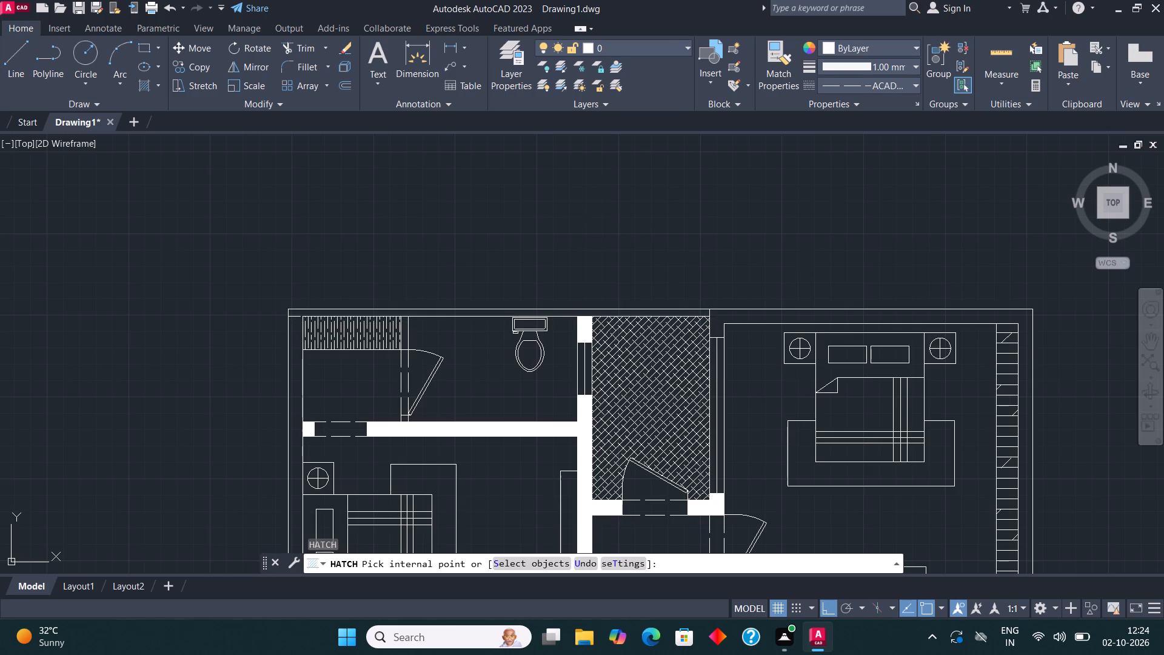
left_click(477, 314)
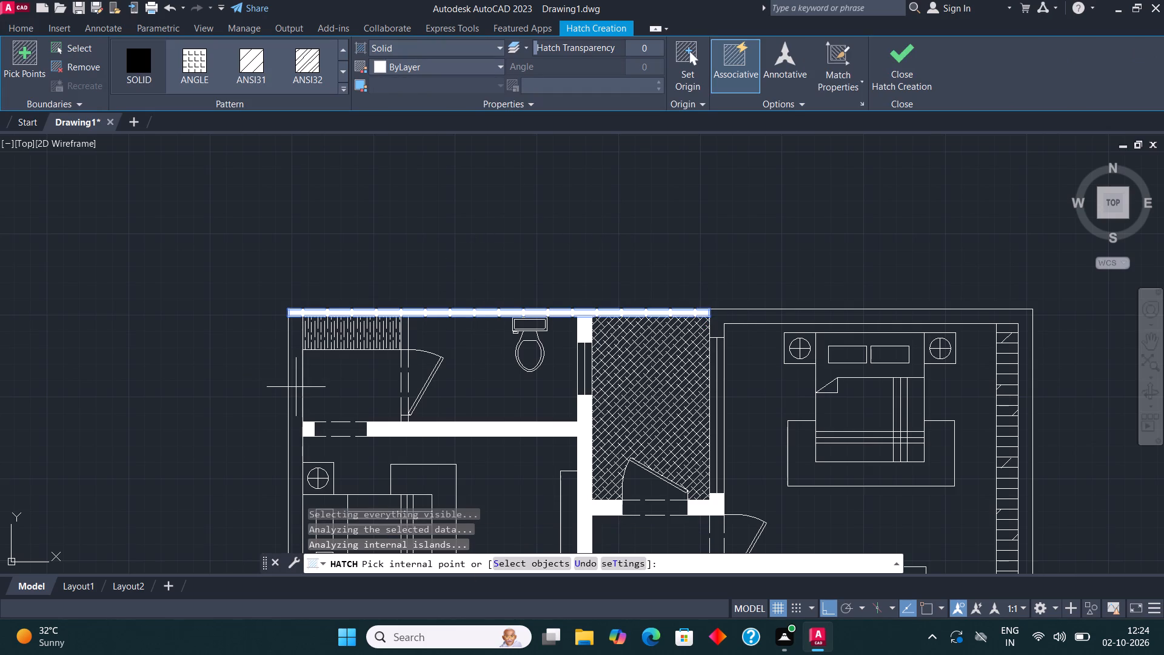
left_click(296, 387)
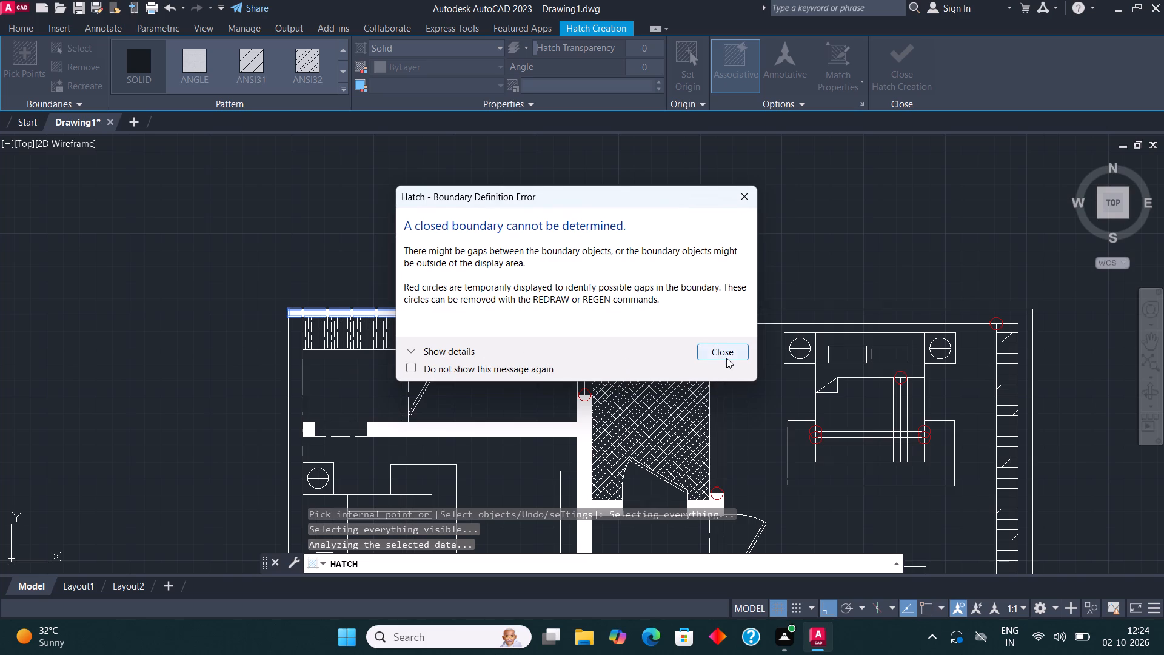
left_click(723, 348)
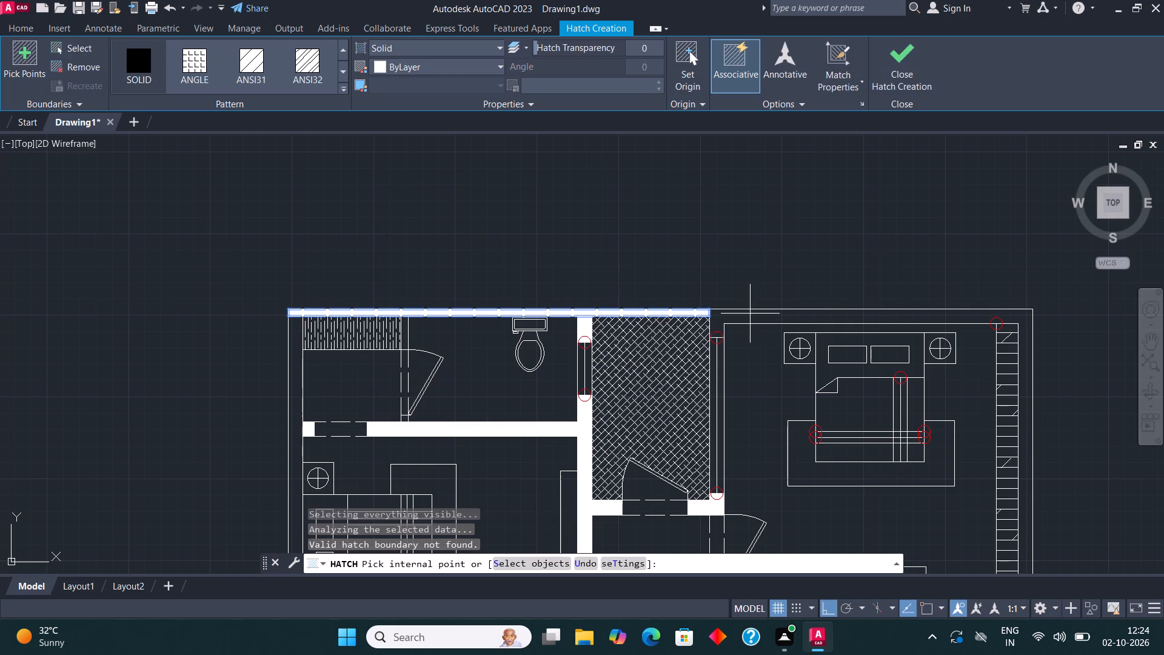
Solid-hatch the wall south of the living room, including the short piece between the two dashed openings.
scroll(612, 182, "down", 3)
scroll(527, 497, "up", 2)
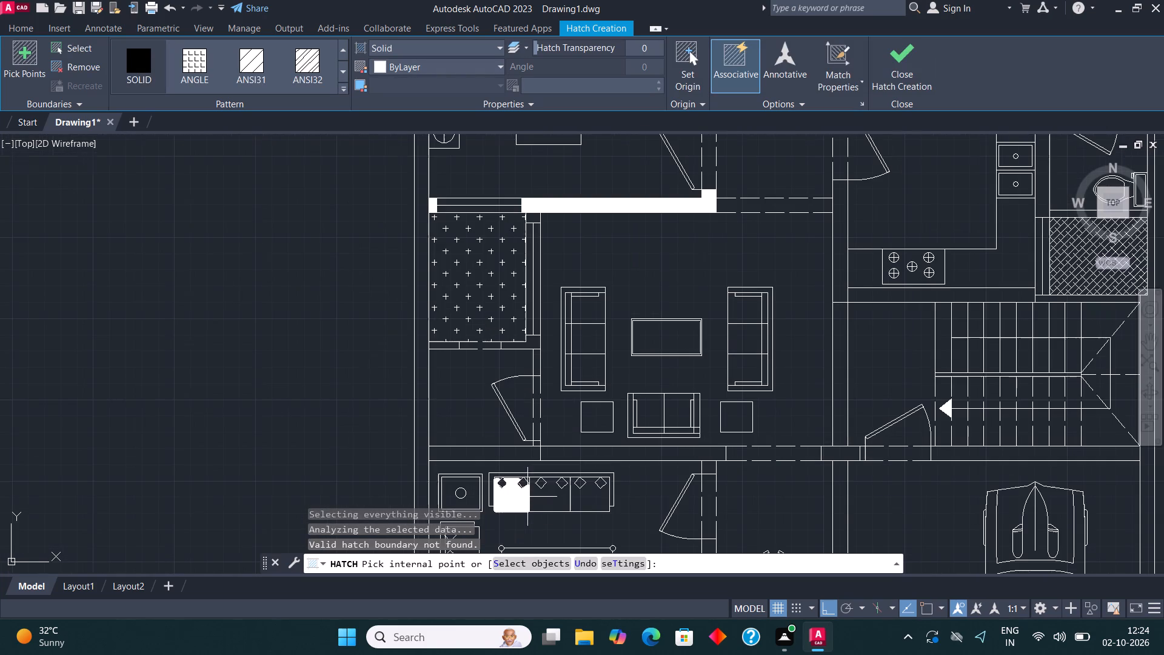
left_click(510, 452)
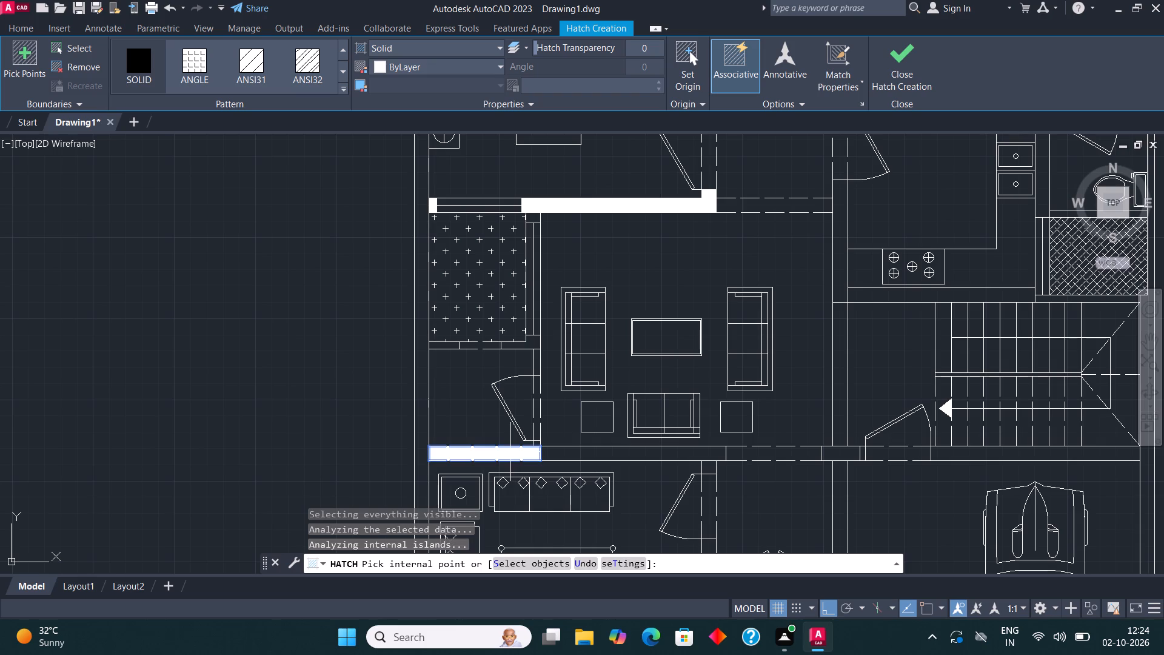
left_click(623, 452)
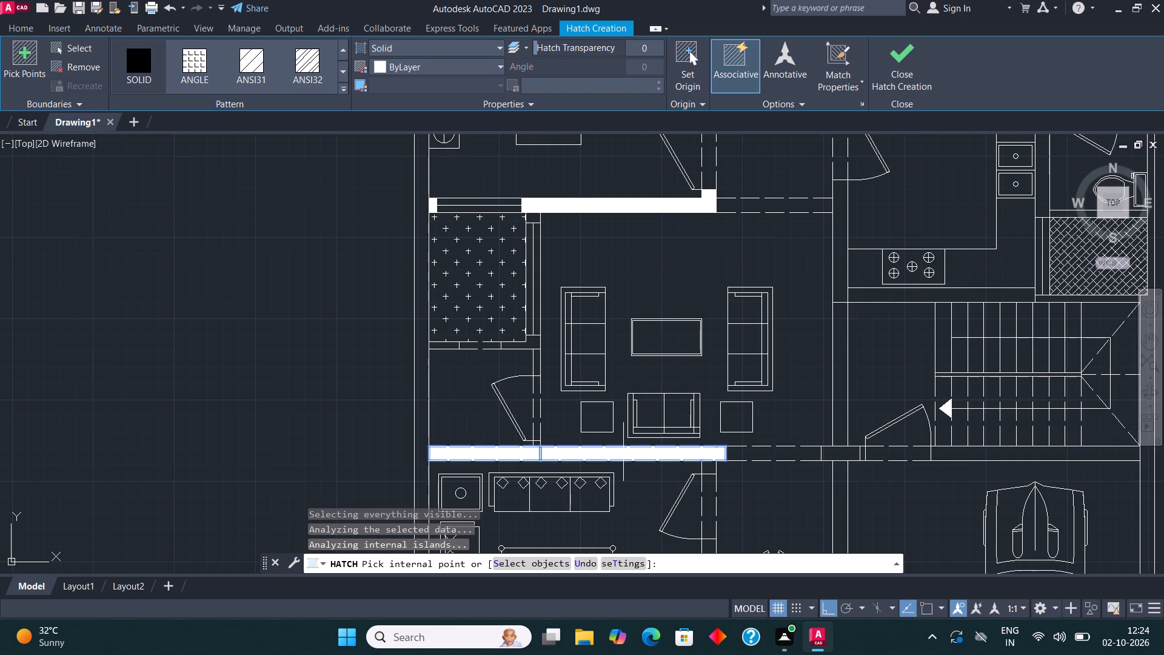
left_click(839, 453)
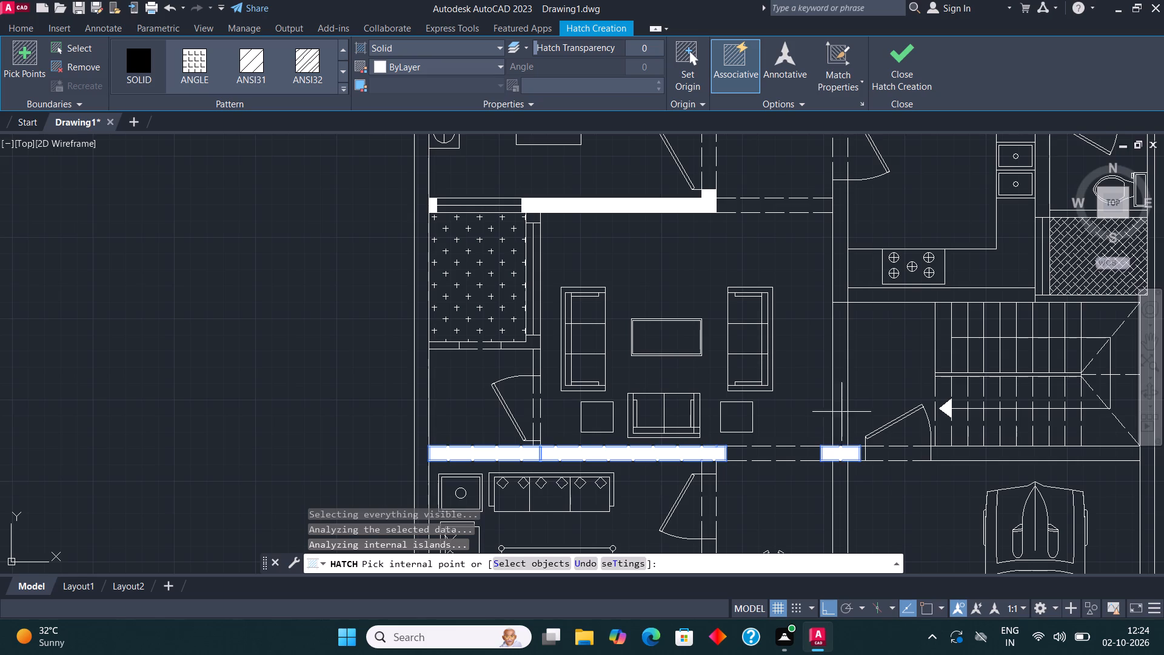
Solid-hatch the walls west, south and north of the staircase, including the thin strip below the cross-hatched shaft.
left_click(841, 398)
scroll(841, 398, "down", 2)
scroll(948, 410, "up", 2)
left_click(898, 431)
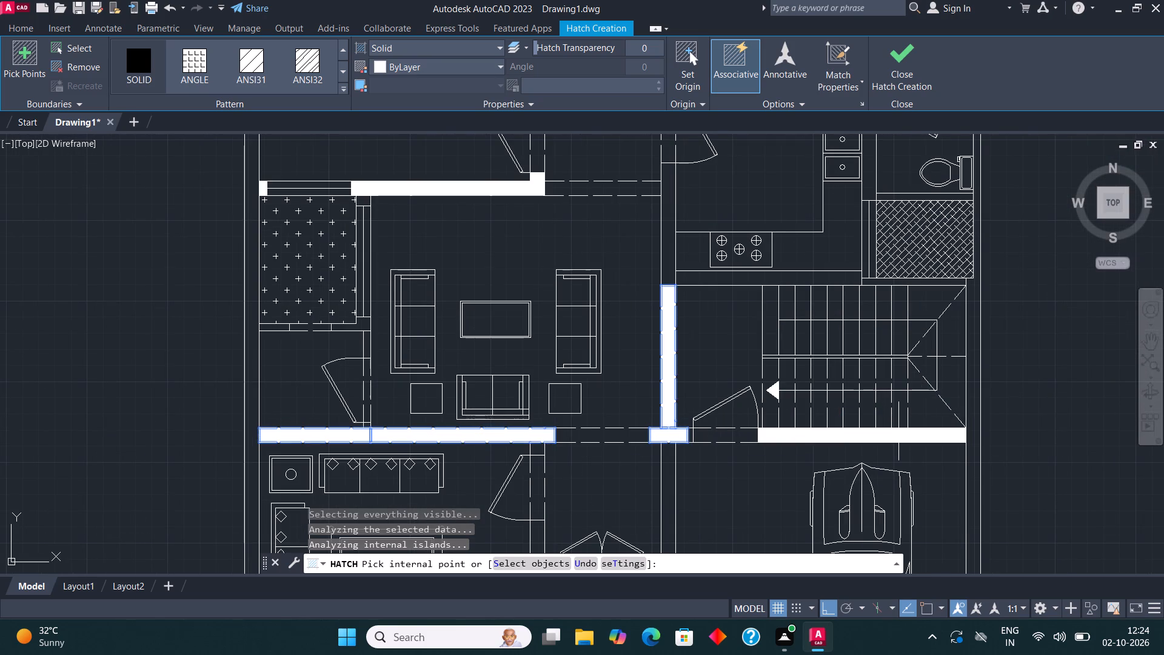
left_click(775, 280)
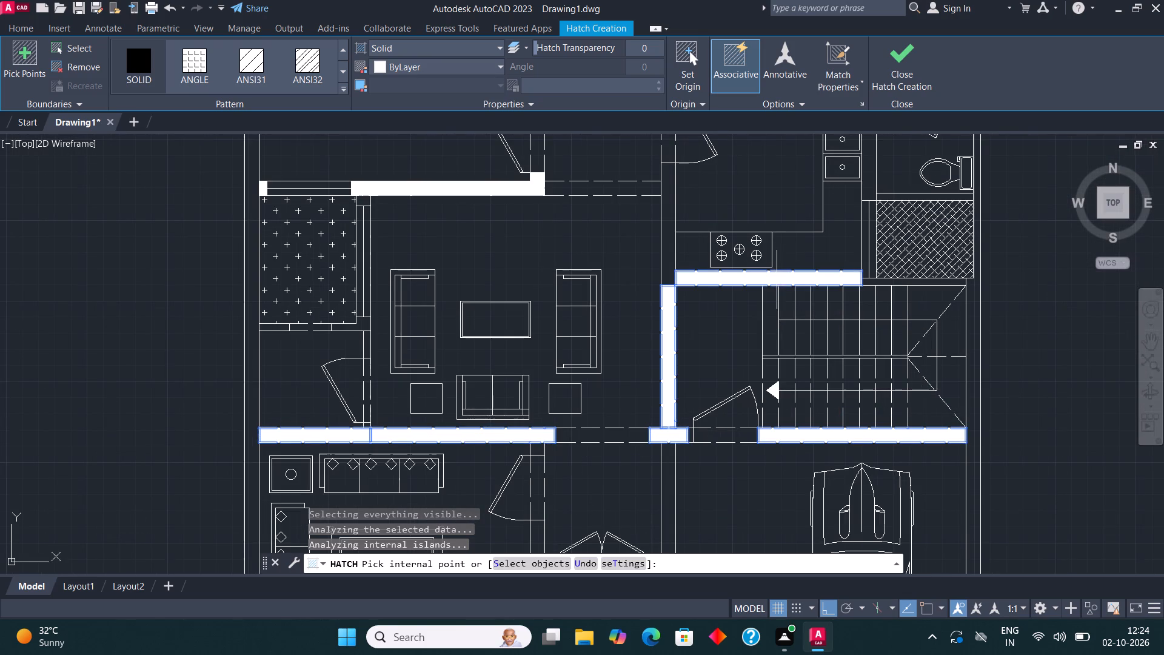
left_click(890, 283)
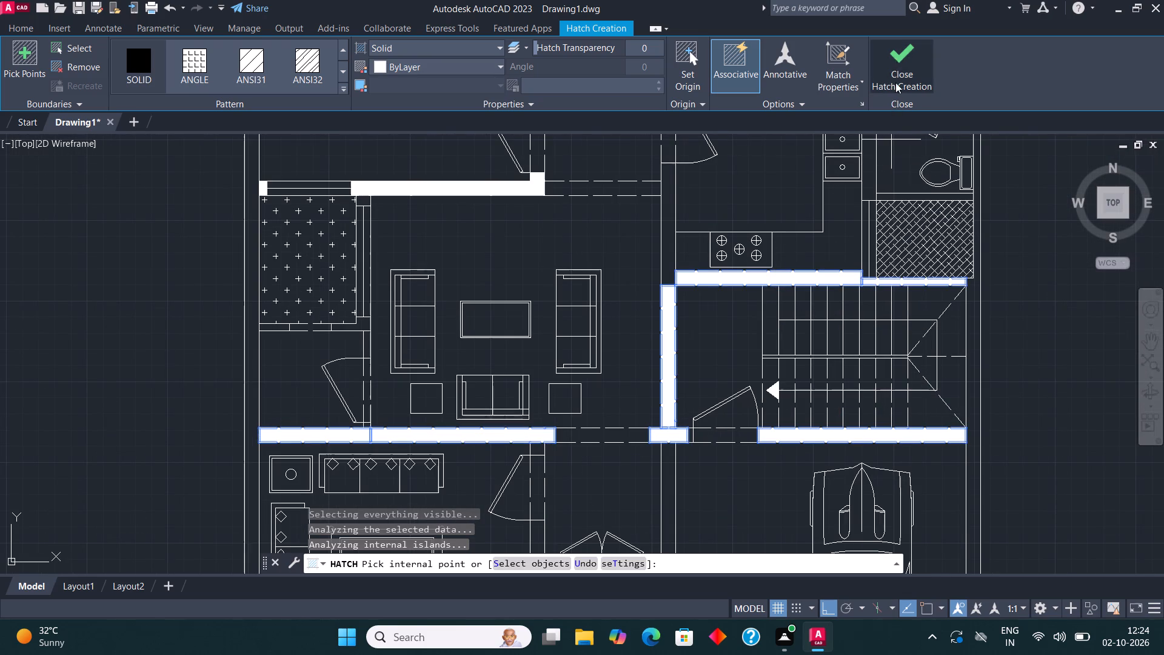
left_click(900, 57)
Solid-hatch the outer wall running along the north side of the northeast bedroom and down the house's east side.
middle_click_drag(901, 304, 929, 544)
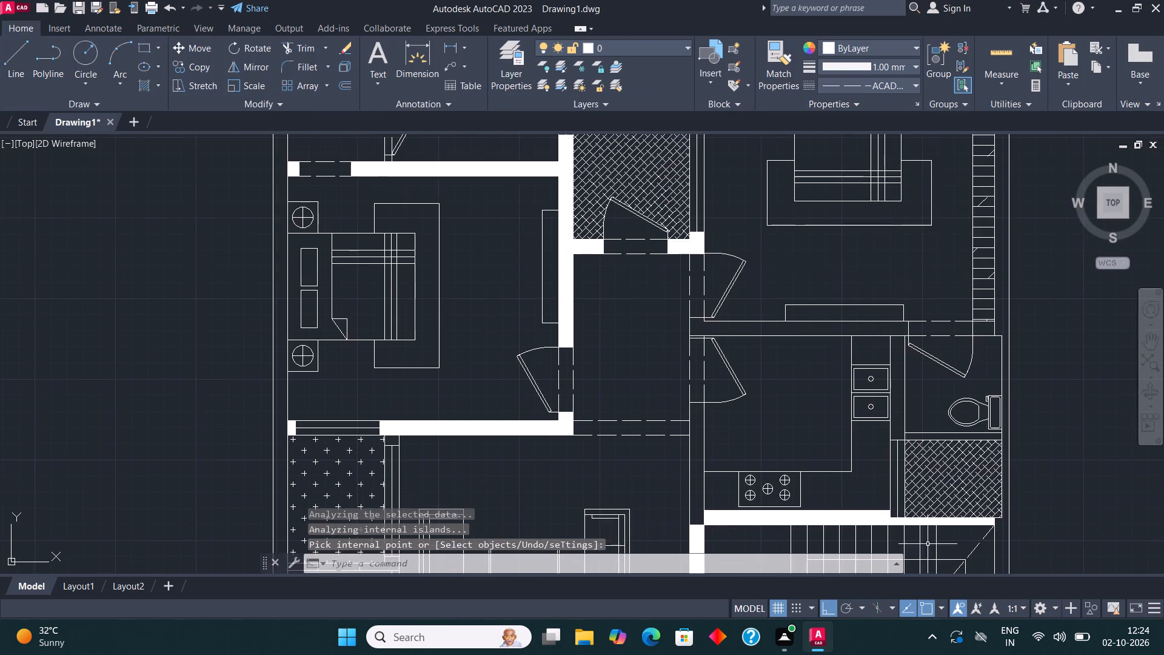
middle_click_drag(702, 201, 646, 407)
scroll(466, 224, "down", 3)
scroll(390, 295, "up", 2)
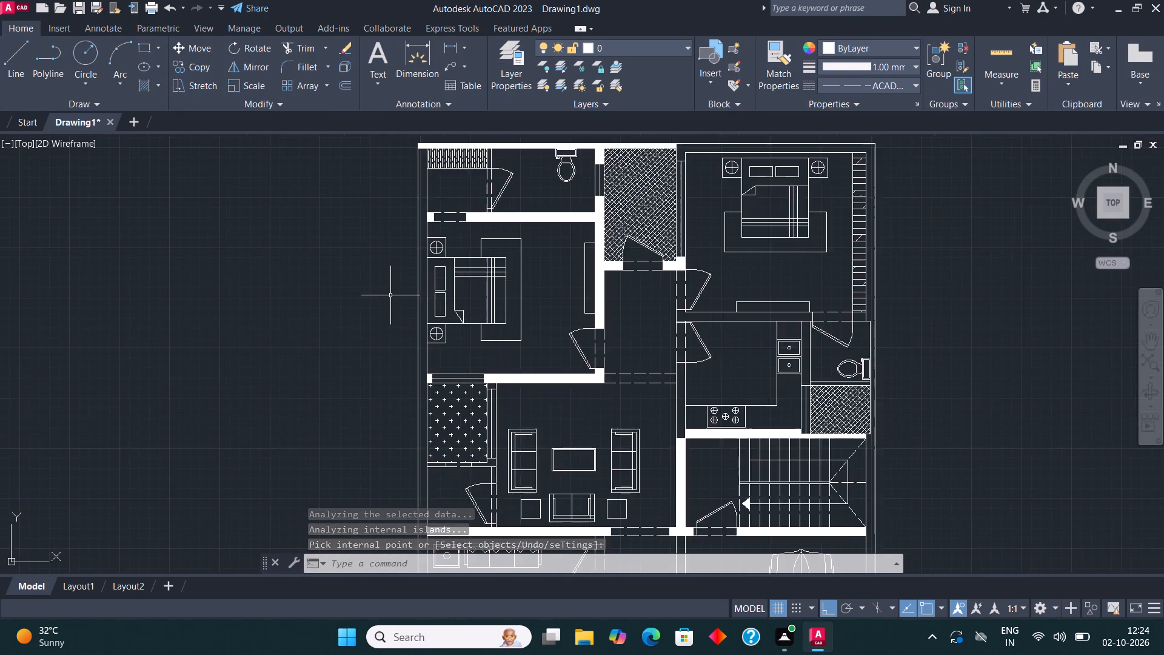
scroll(390, 294, "up", 1)
scroll(398, 295, "down", 2)
middle_click_drag(519, 203, 396, 338)
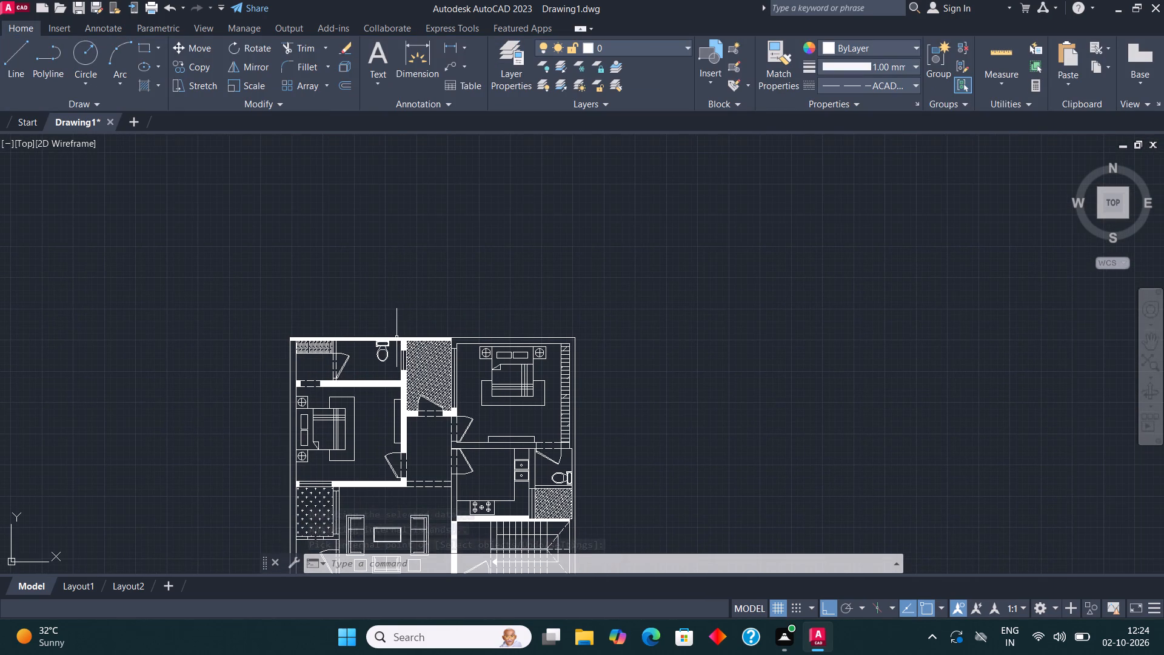
scroll(519, 317, "up", 1)
key("h")
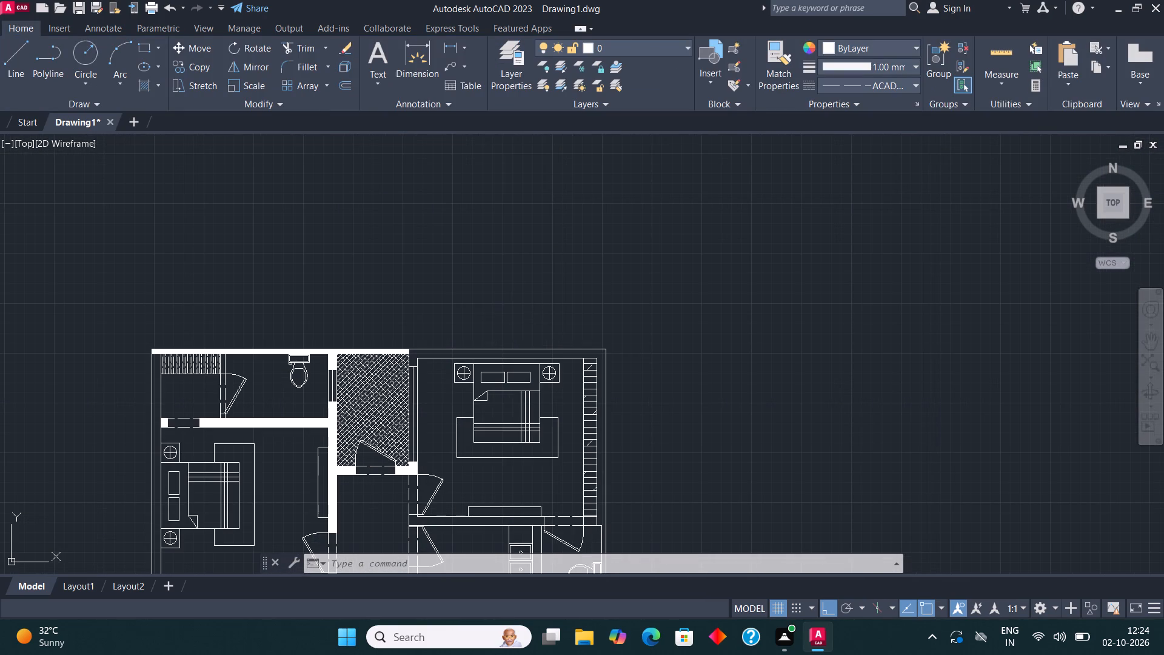
key("Return")
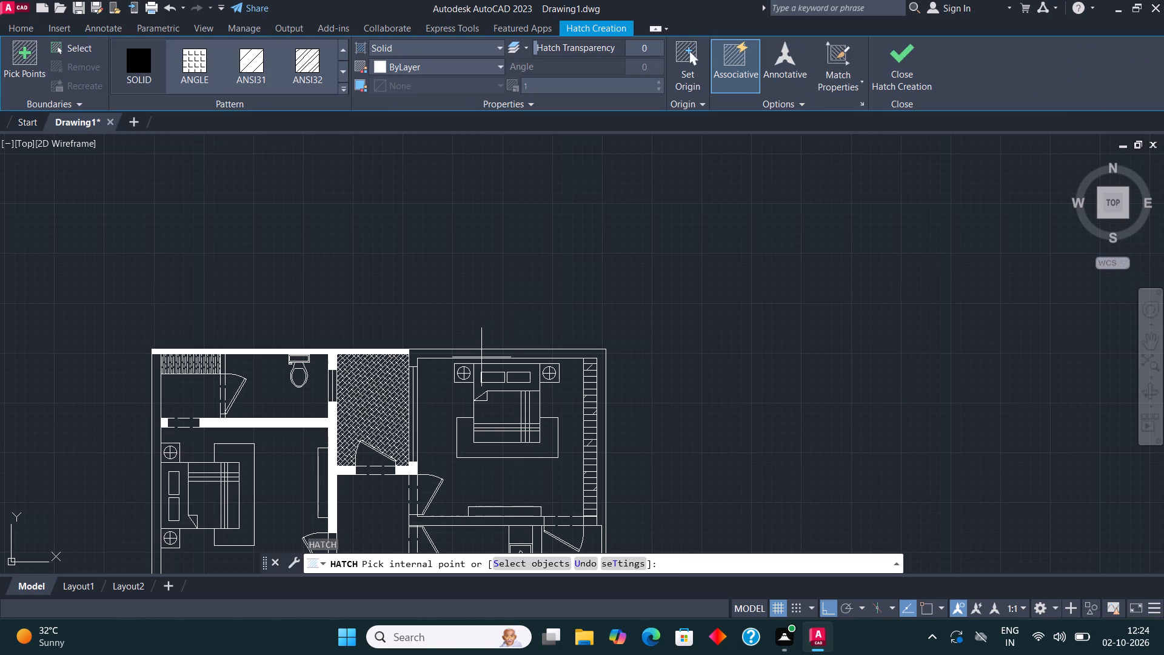
left_click(485, 352)
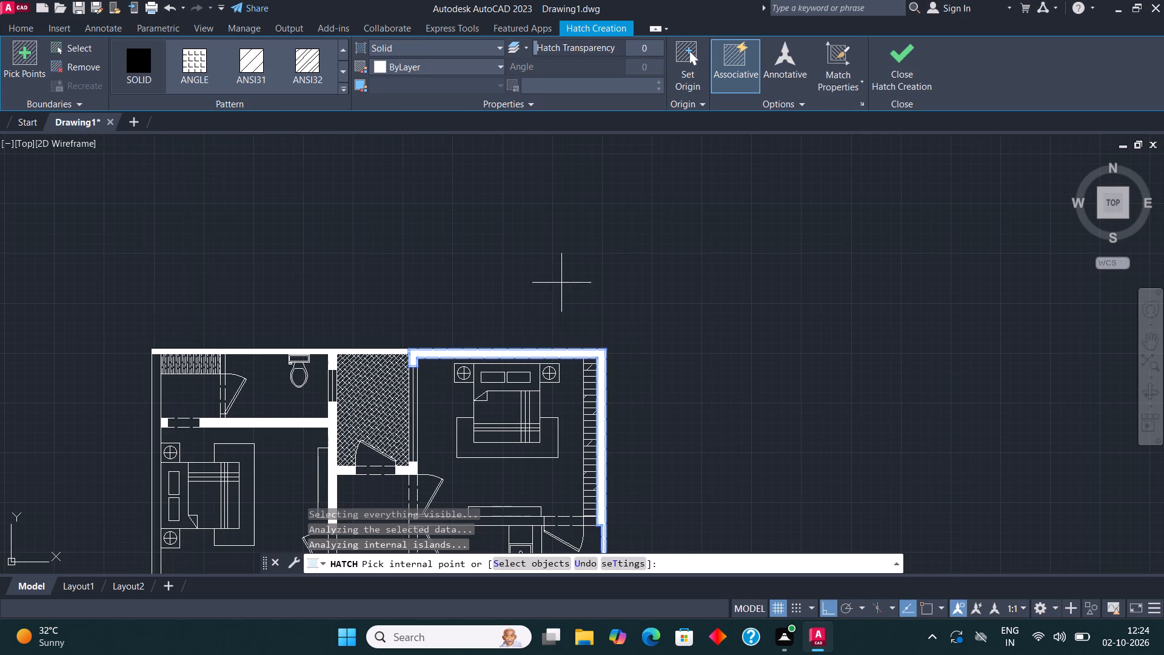
Solid-hatch the northeast bedroom's south wall on both sides of the dashed bathroom door opening.
scroll(578, 260, "down", 2)
scroll(540, 391, "up", 3)
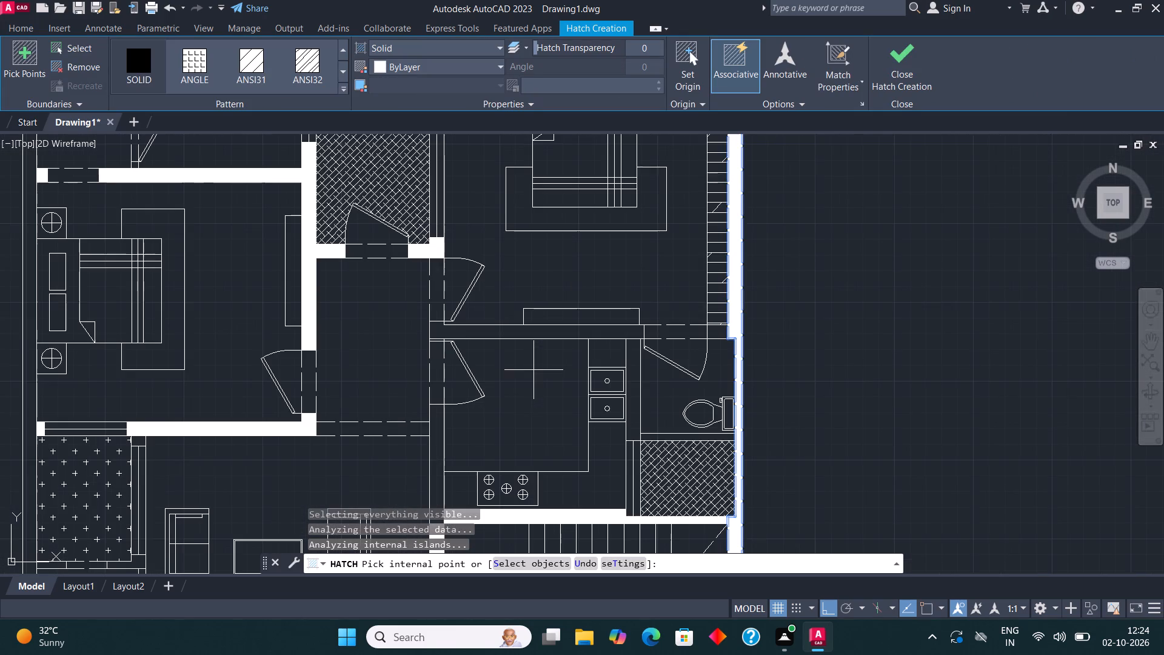
left_click(496, 329)
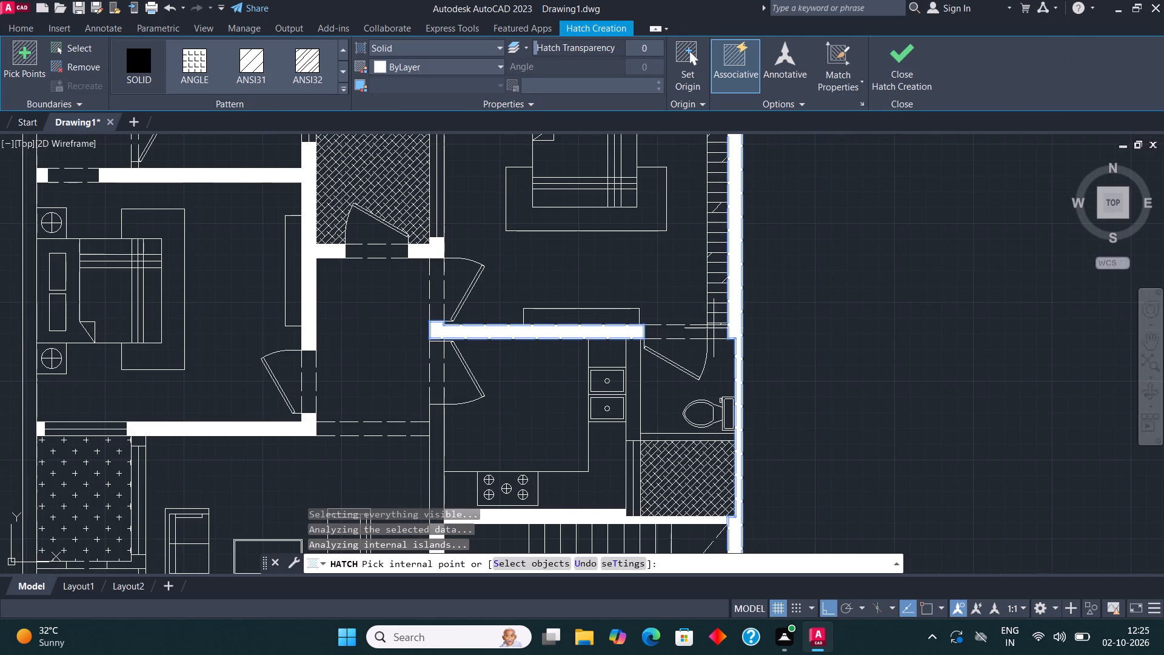
left_click(718, 332)
Solid-hatch the kitchen's west wall, the wall between kitchen and bathroom, and the bathroom's thin south wall.
scroll(589, 317, "down", 2)
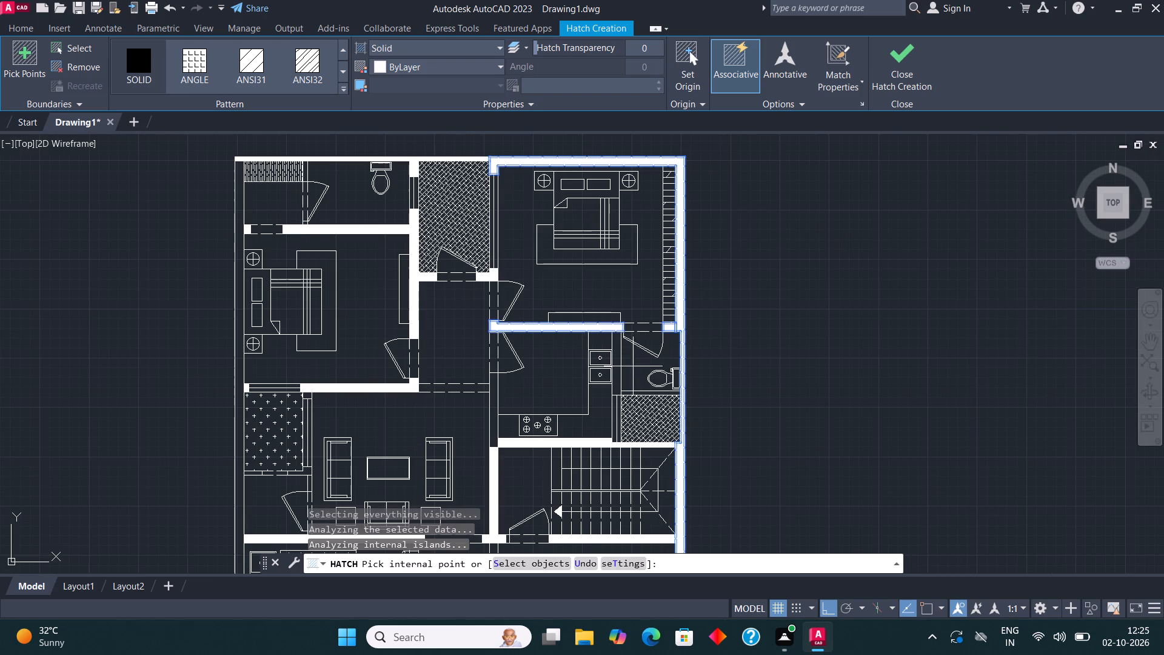
scroll(493, 409, "up", 1)
left_click(493, 408)
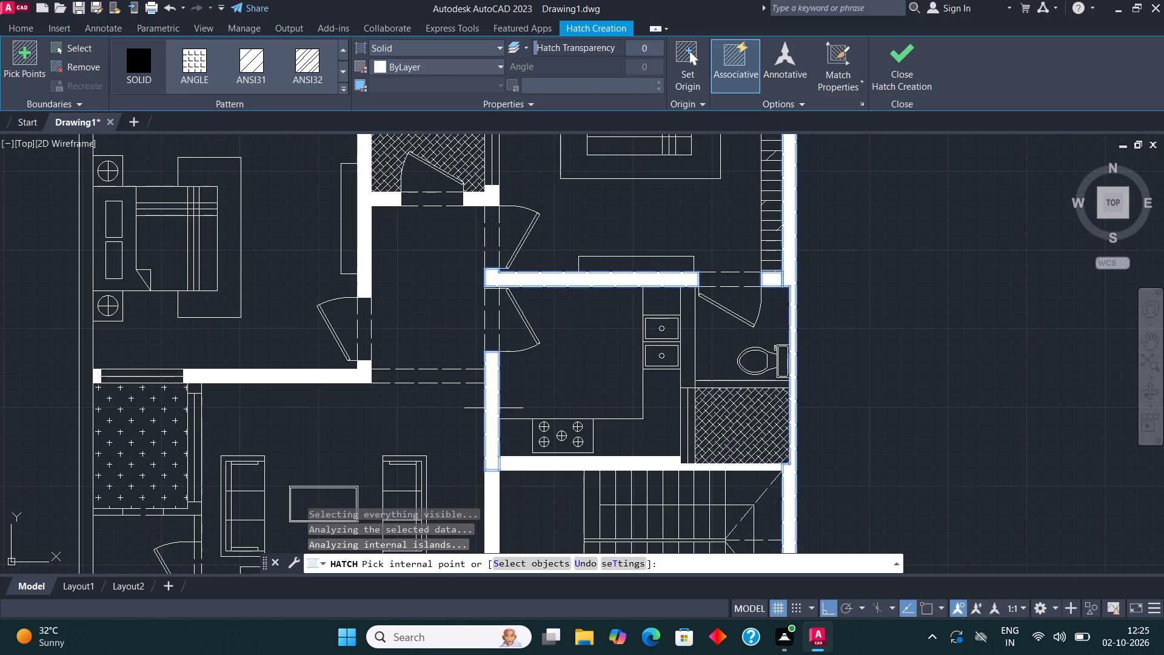
left_click(685, 328)
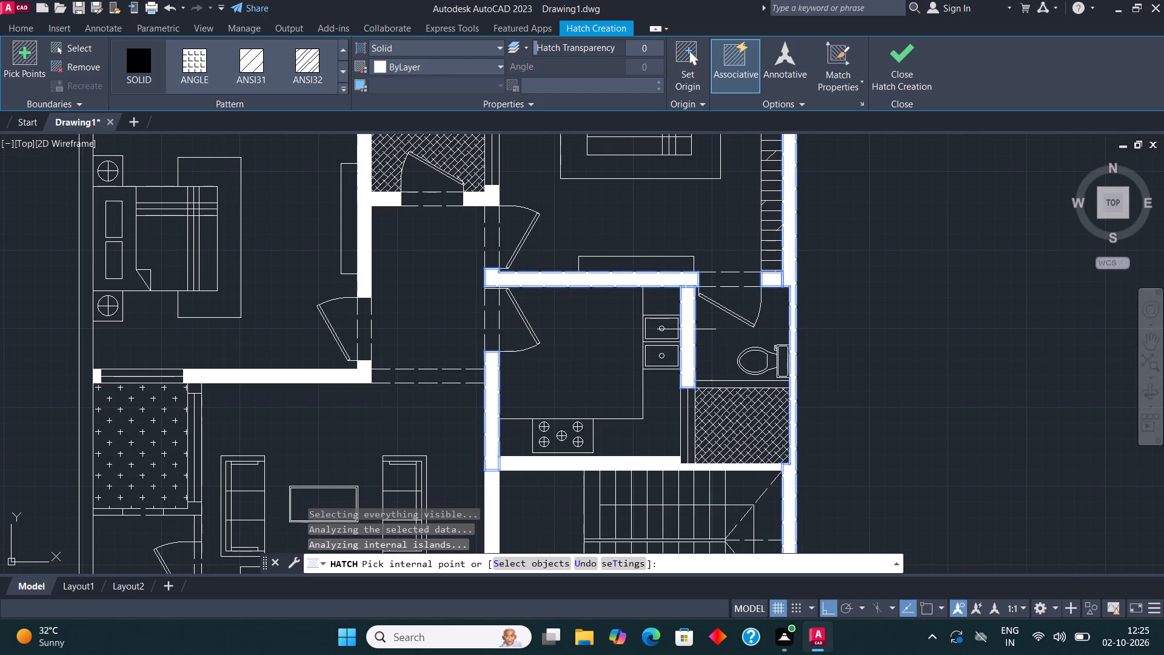
left_click(732, 385)
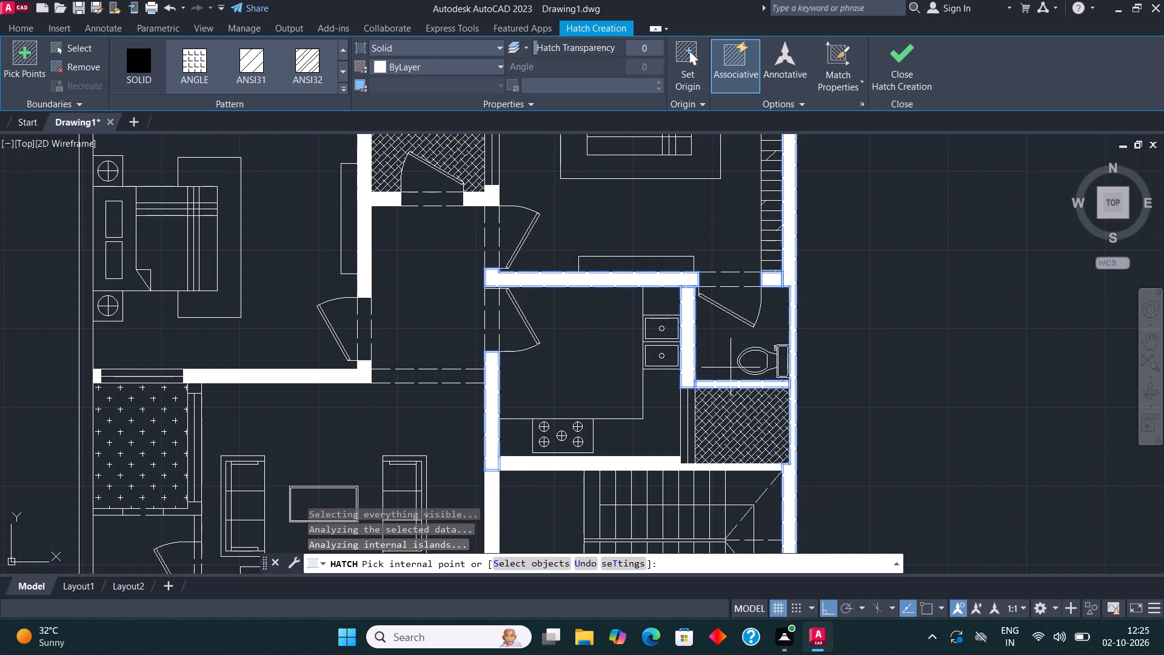
left_click(906, 58)
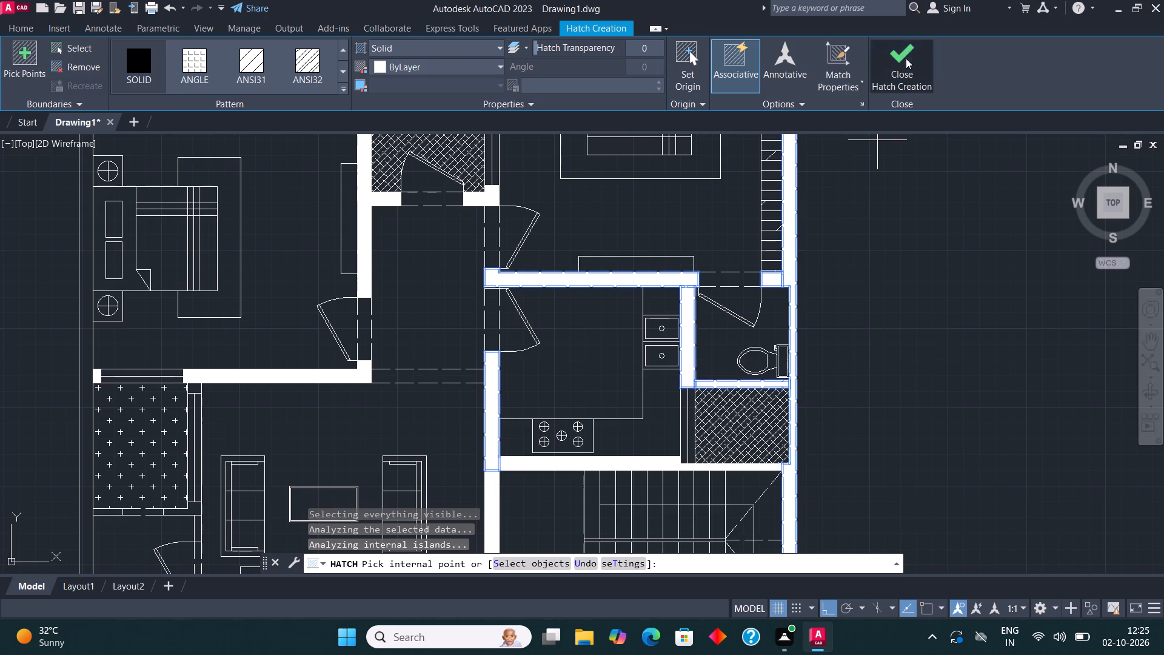
Draw a small rectangle across the bathroom's south wall and trim away the solid hatch inside it for a window opening.
middle_click_drag(805, 385, 709, 368)
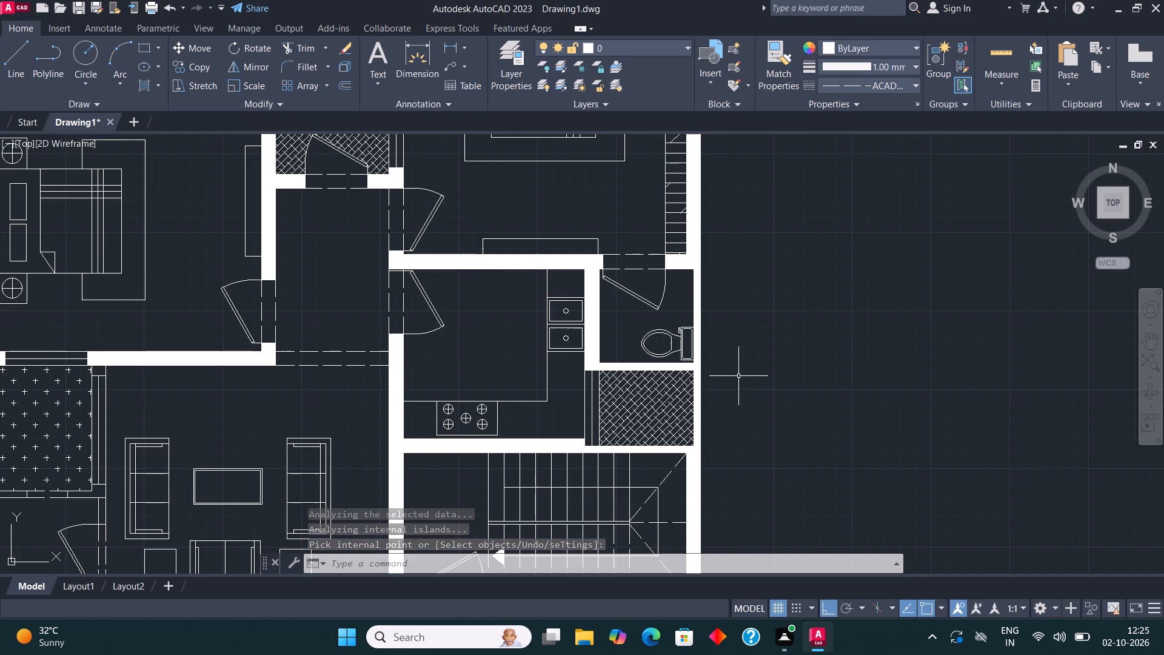
scroll(697, 380, "up", 2)
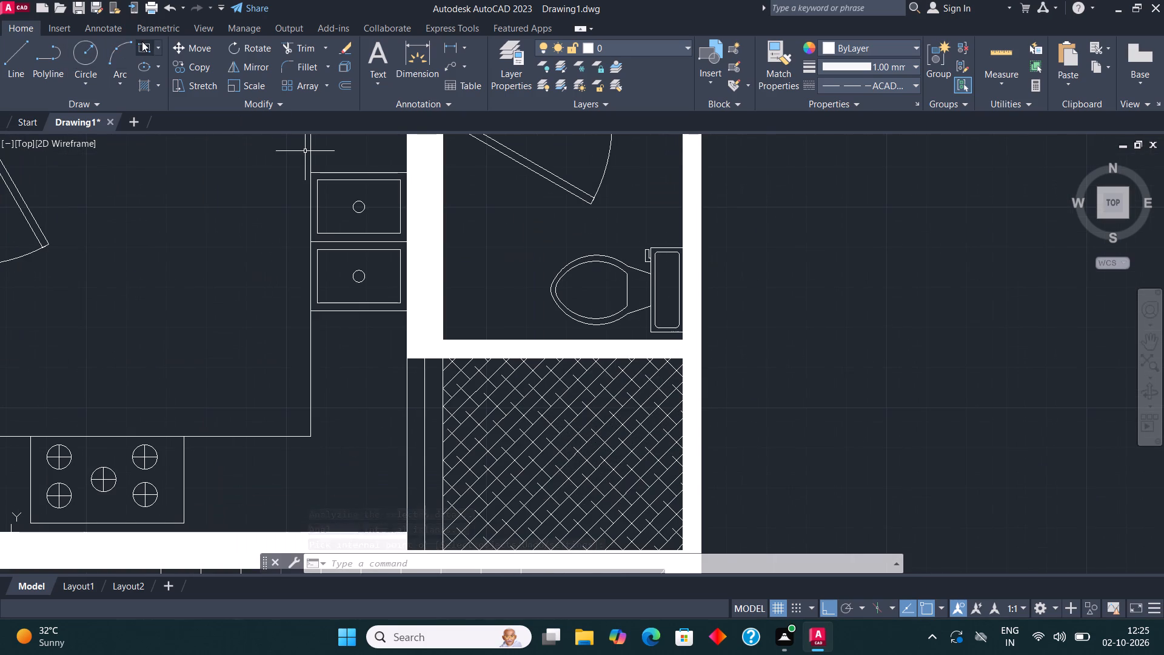
left_click(143, 41)
left_click(511, 337)
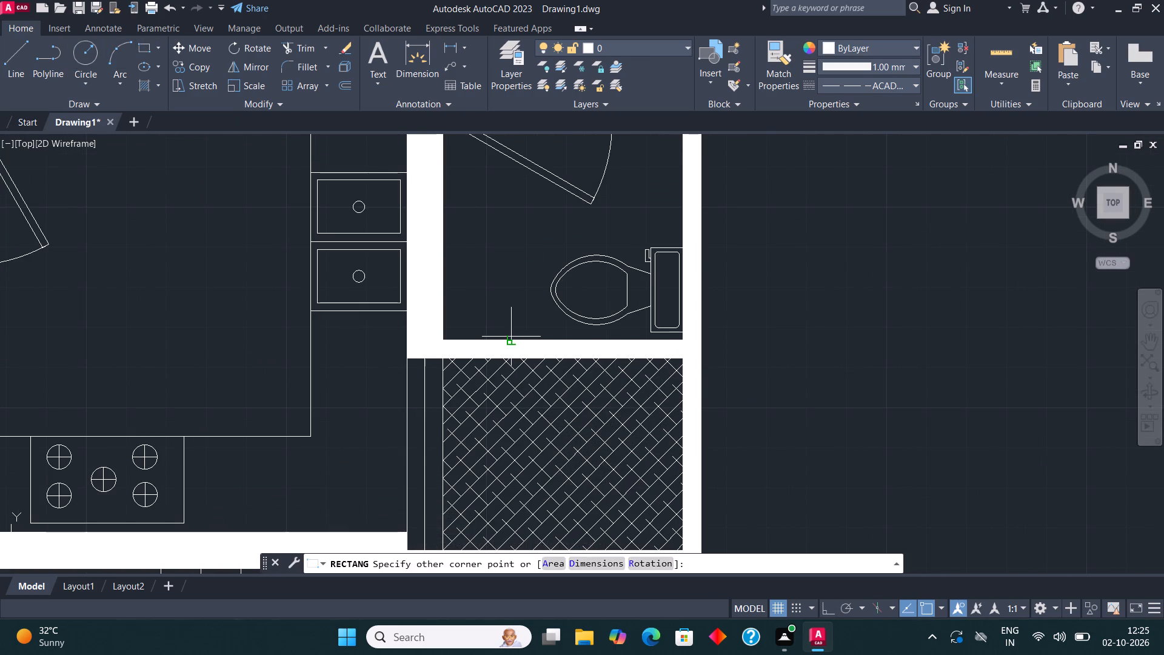
left_click(601, 353)
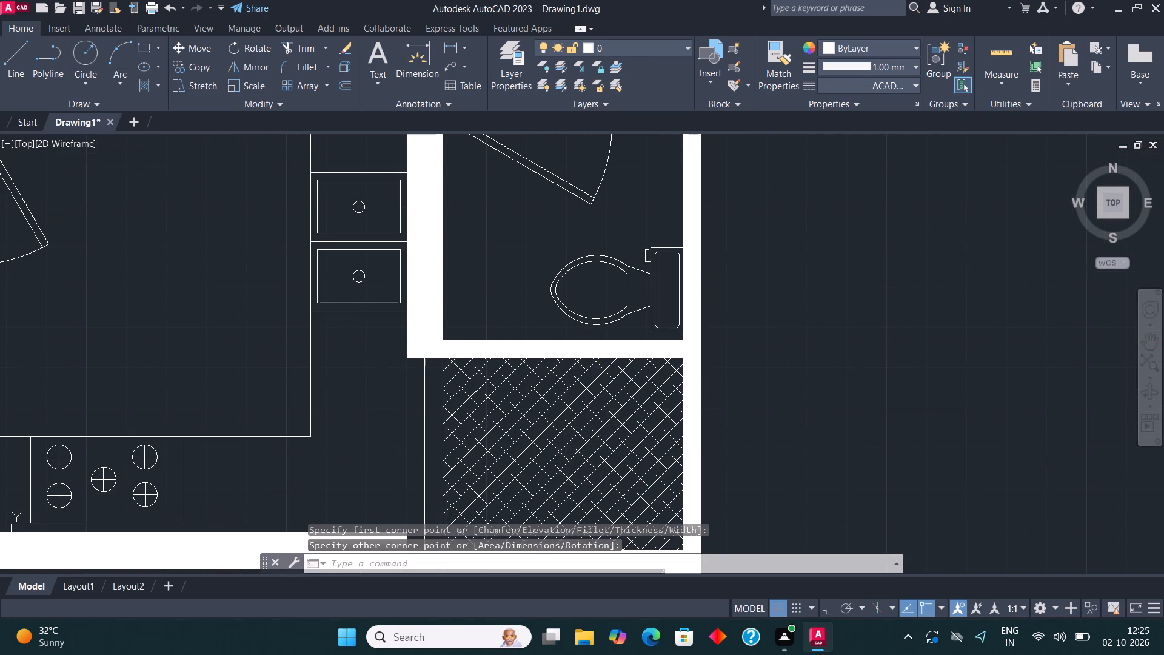
left_click(307, 45)
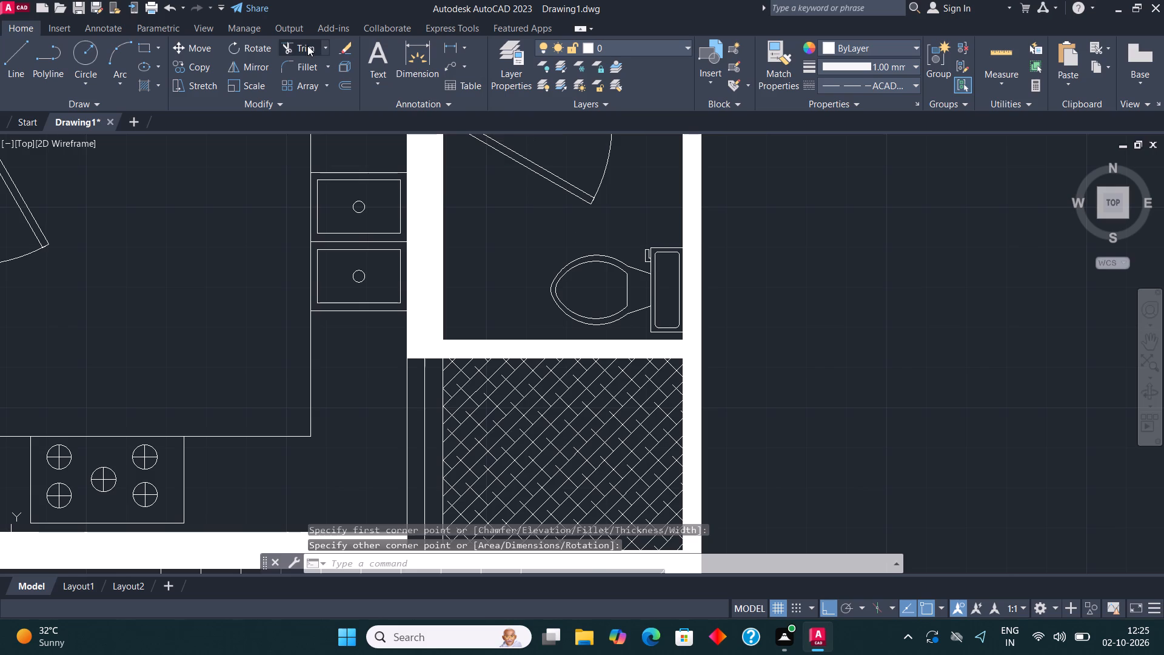
left_click(584, 353)
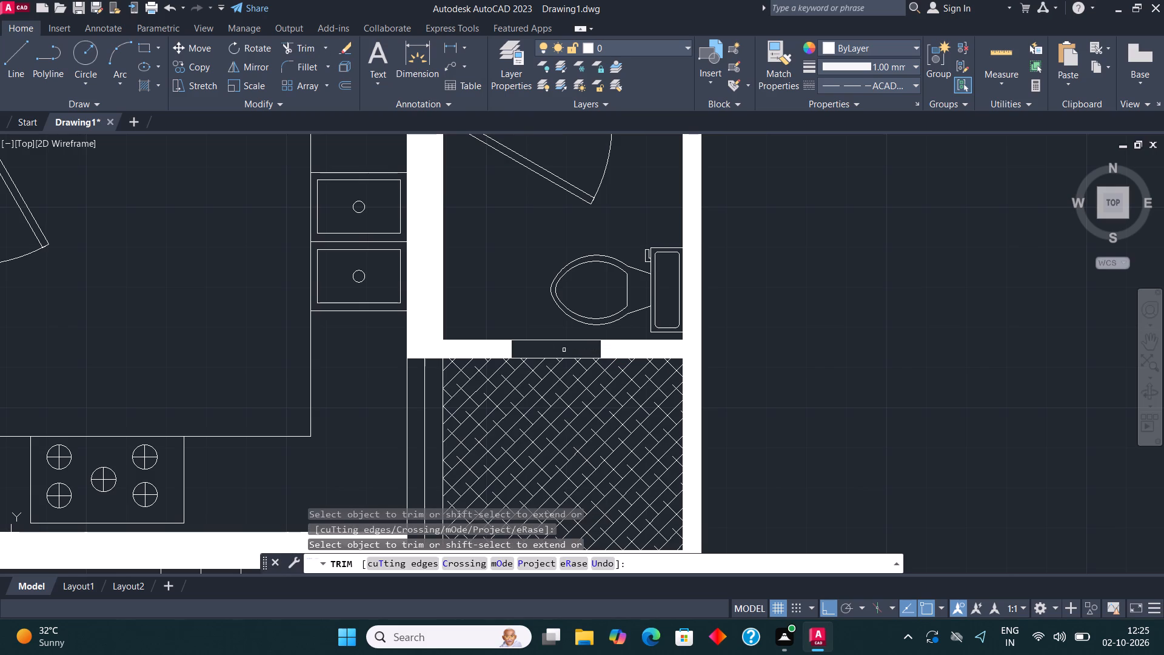
key("Escape")
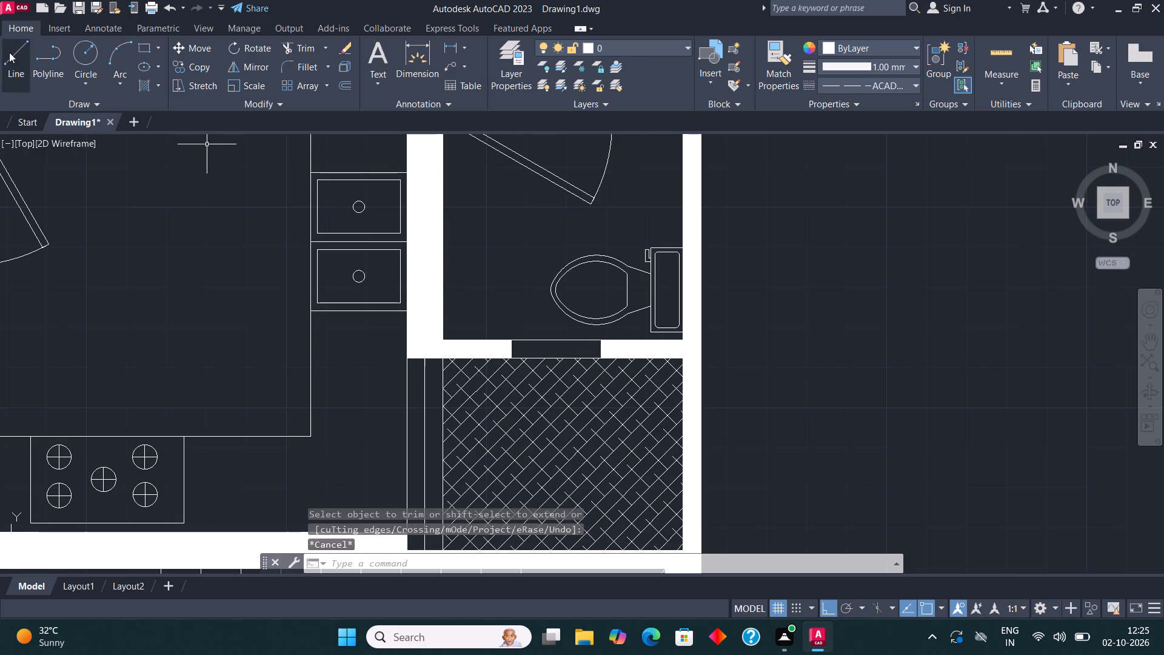
Draw a line lengthwise through the middle of the opening in the bathroom's south wall.
left_click(9, 52)
left_click(511, 352)
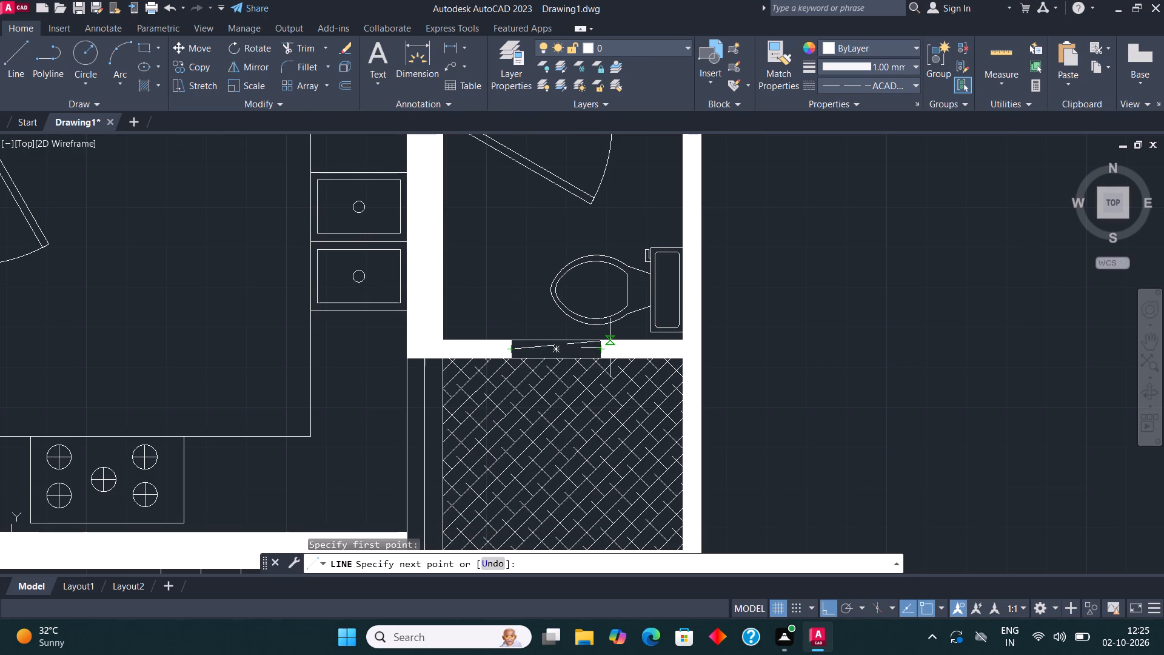
left_click(606, 350)
scroll(610, 318, "down", 3)
key("Escape")
scroll(666, 344, "up", 1)
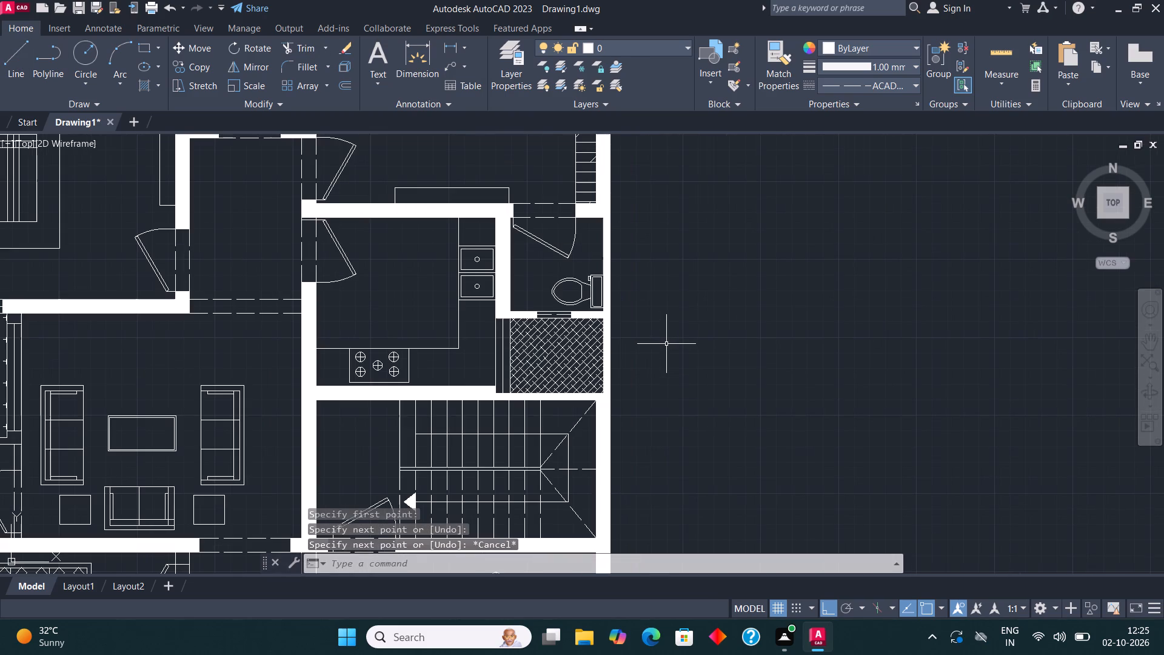
Set the current linetype to ByLayer.
type("LI")
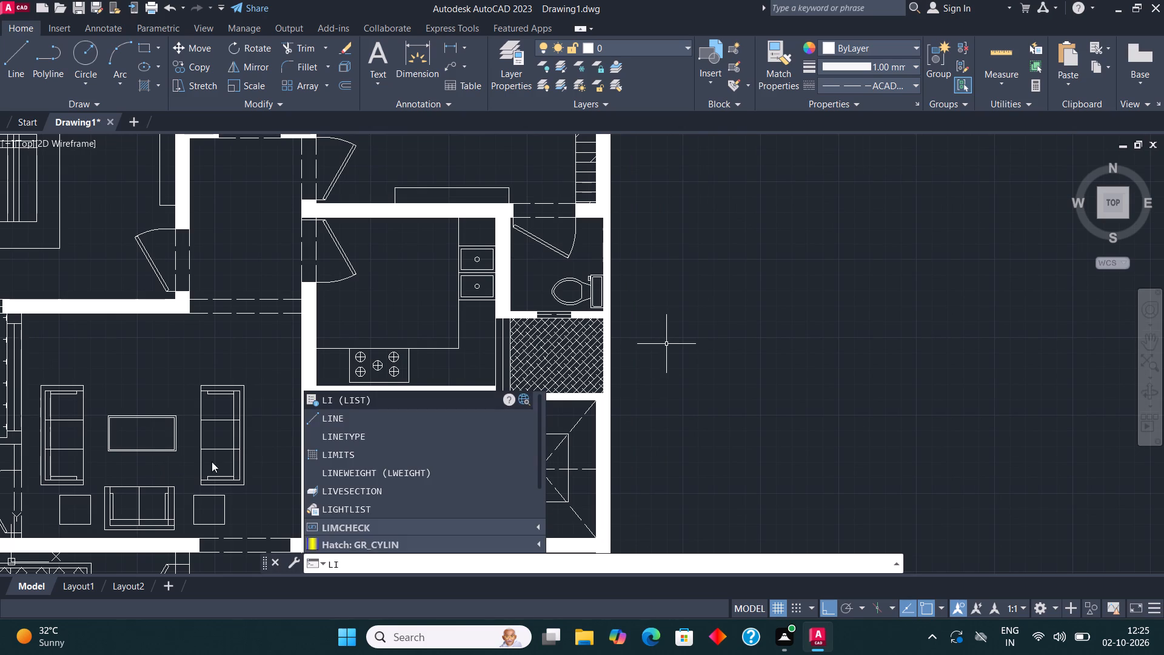
left_click(400, 435)
left_click(546, 262)
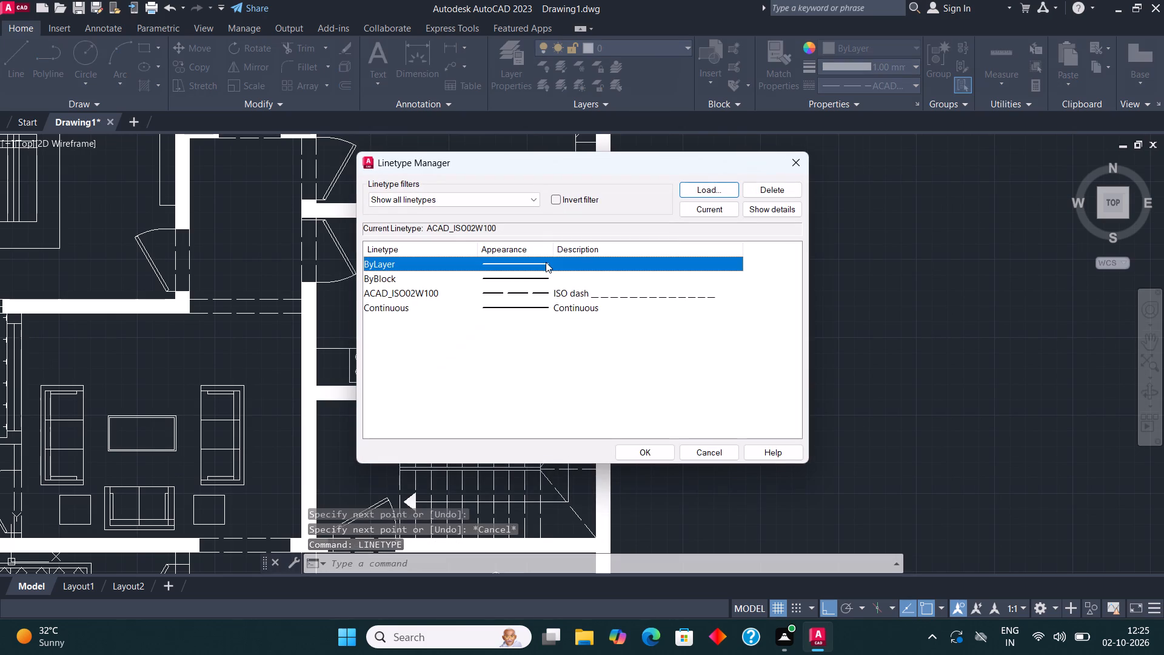
left_click(713, 209)
left_click(640, 451)
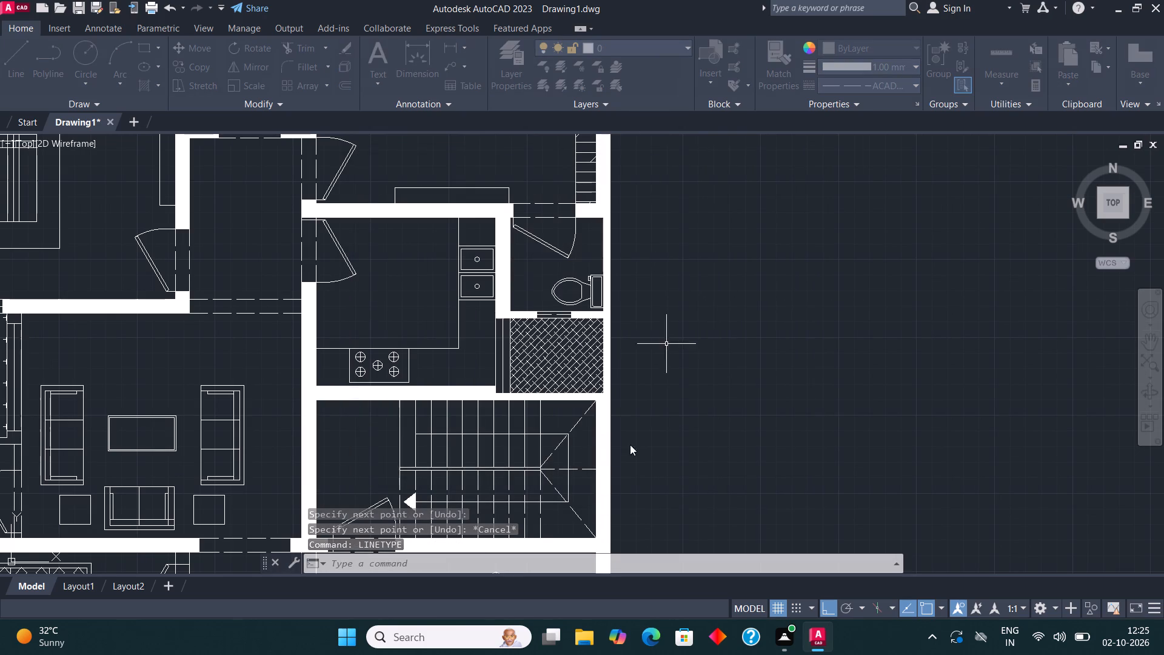
key("Escape")
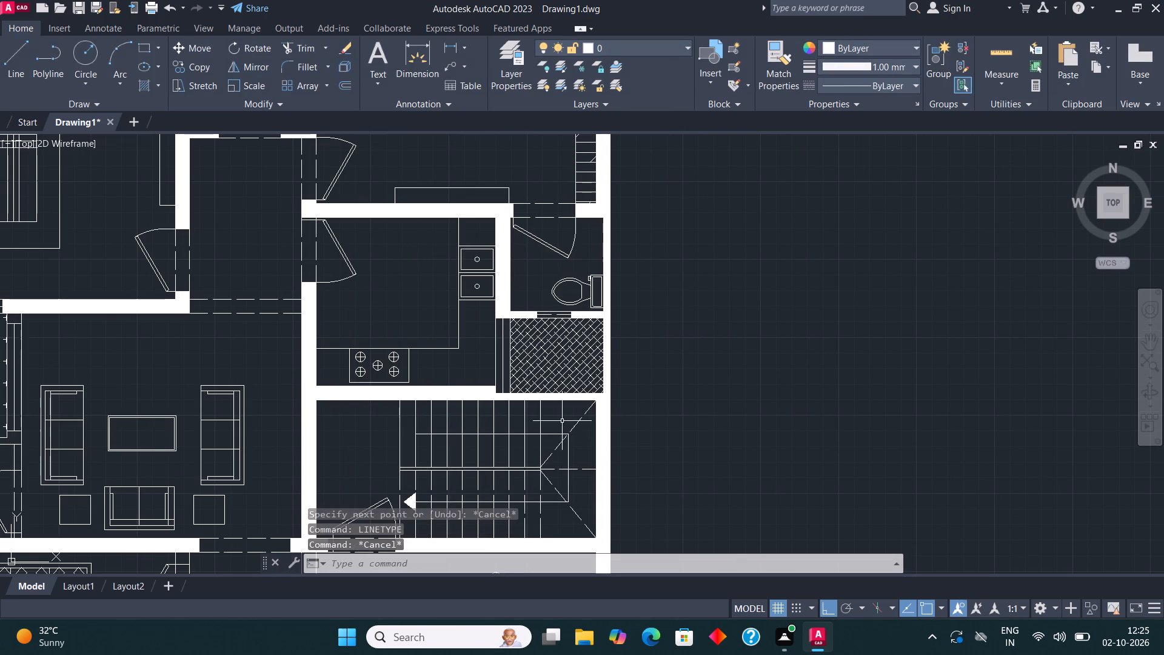
Draw two short lines across the east outer wall, level with the north and south edges of the herringbone-hatched area below the bathroom.
middle_click_drag(545, 387, 547, 388)
middle_click_drag(547, 388, 577, 405)
scroll(641, 377, "up", 3)
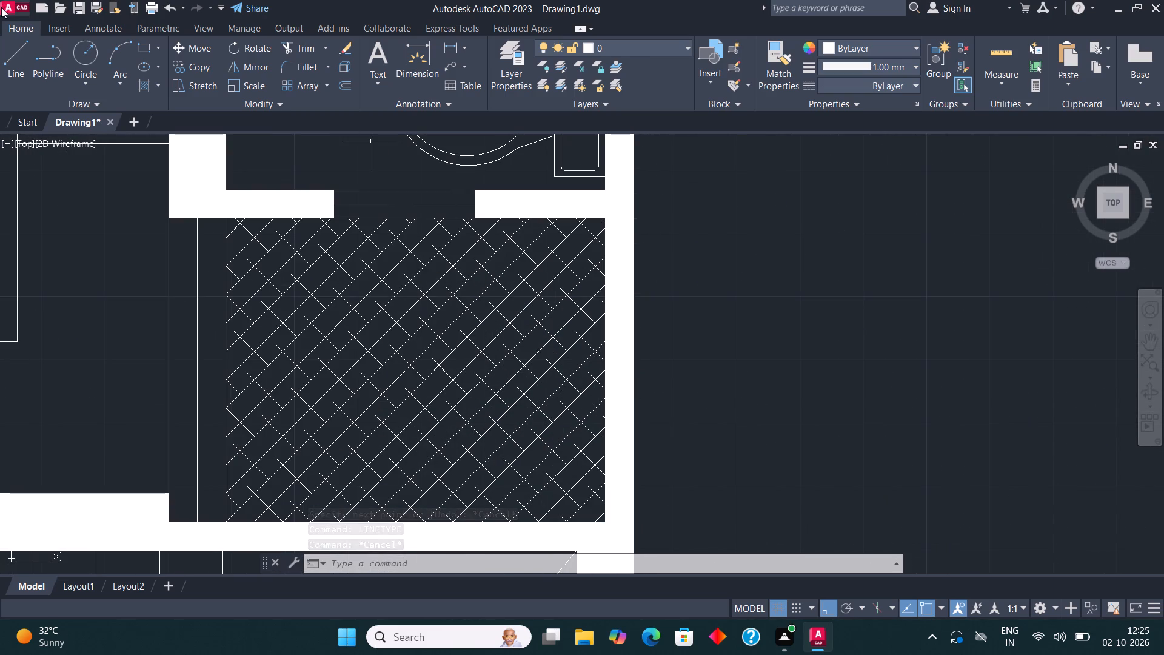
left_click(16, 52)
left_click(603, 221)
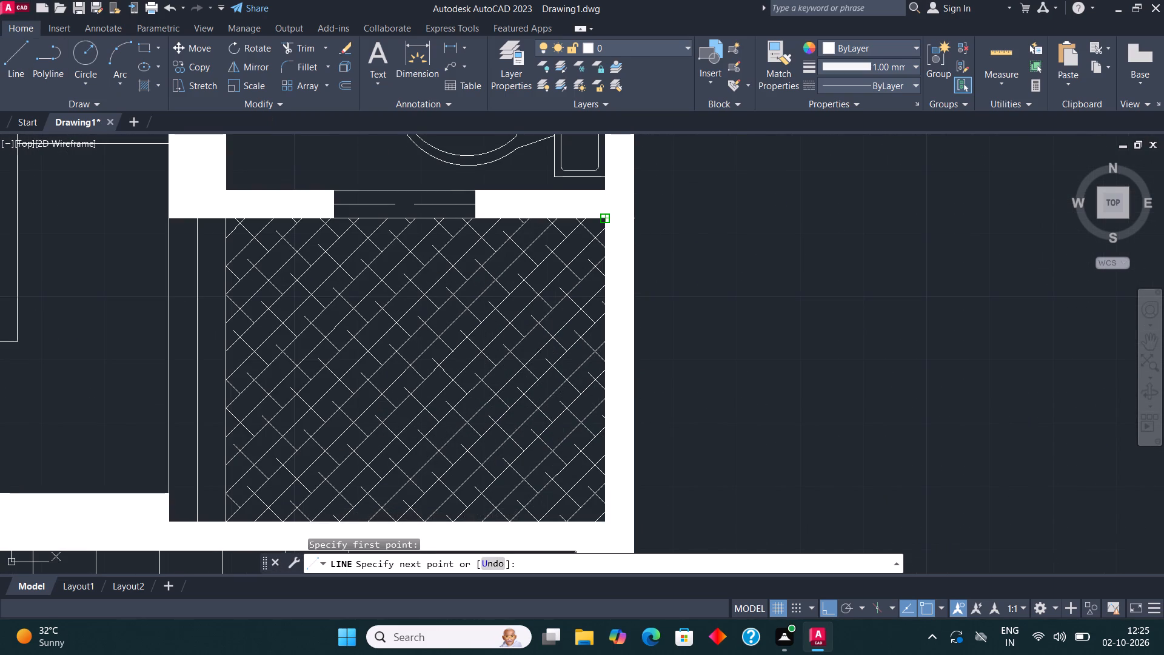
left_click(635, 218)
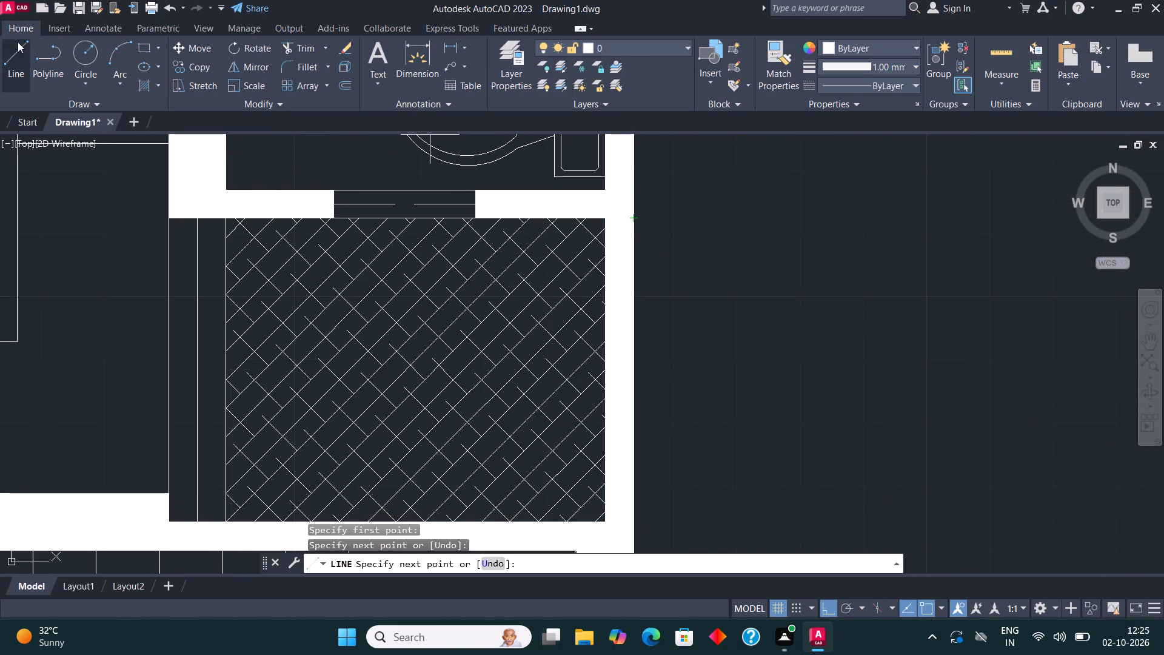
left_click(18, 42)
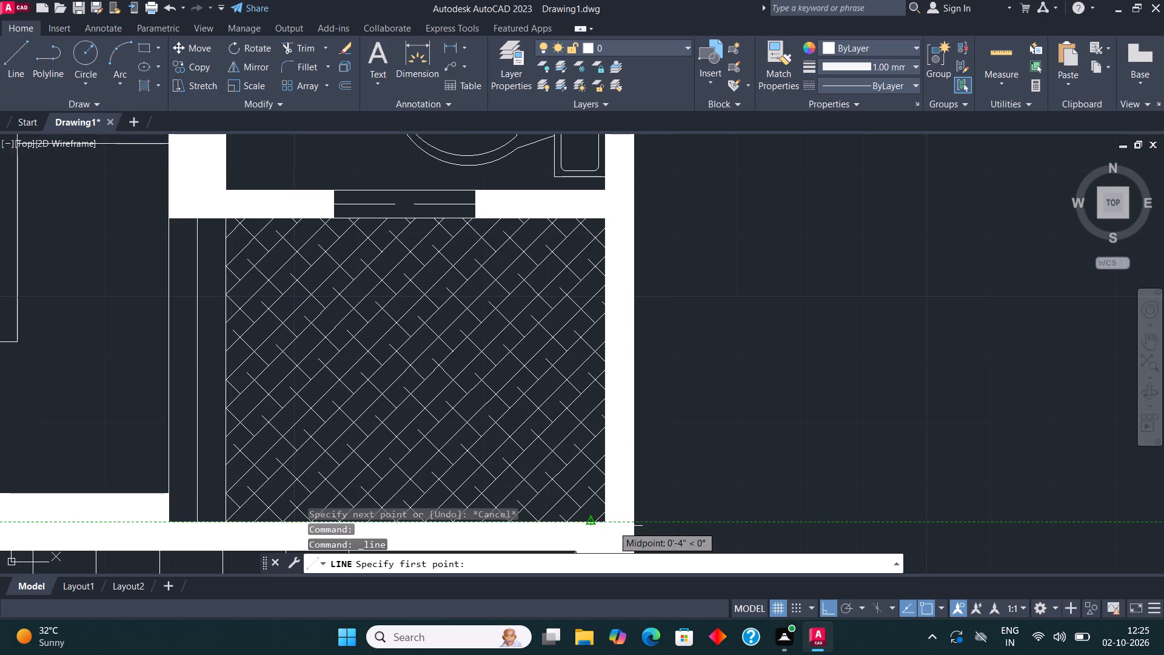
left_click(608, 526)
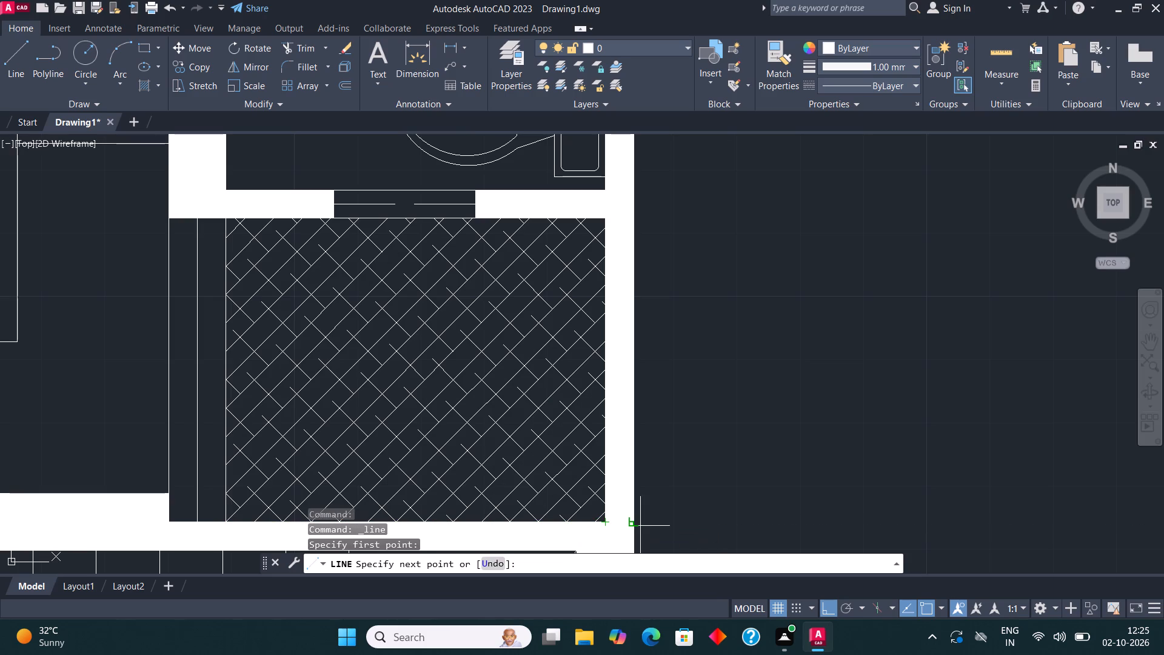
left_click(639, 525)
Trim the solid hatch out of the east outer wall between the two short lines.
left_click(292, 47)
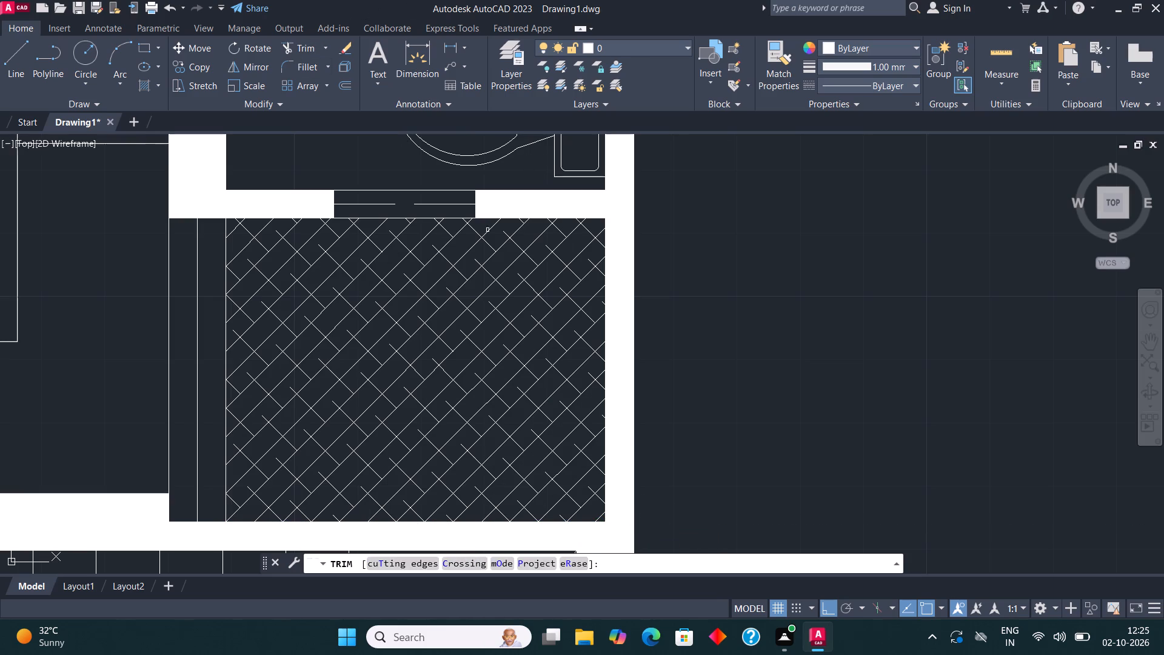
left_click(622, 365)
scroll(620, 363, "down", 3)
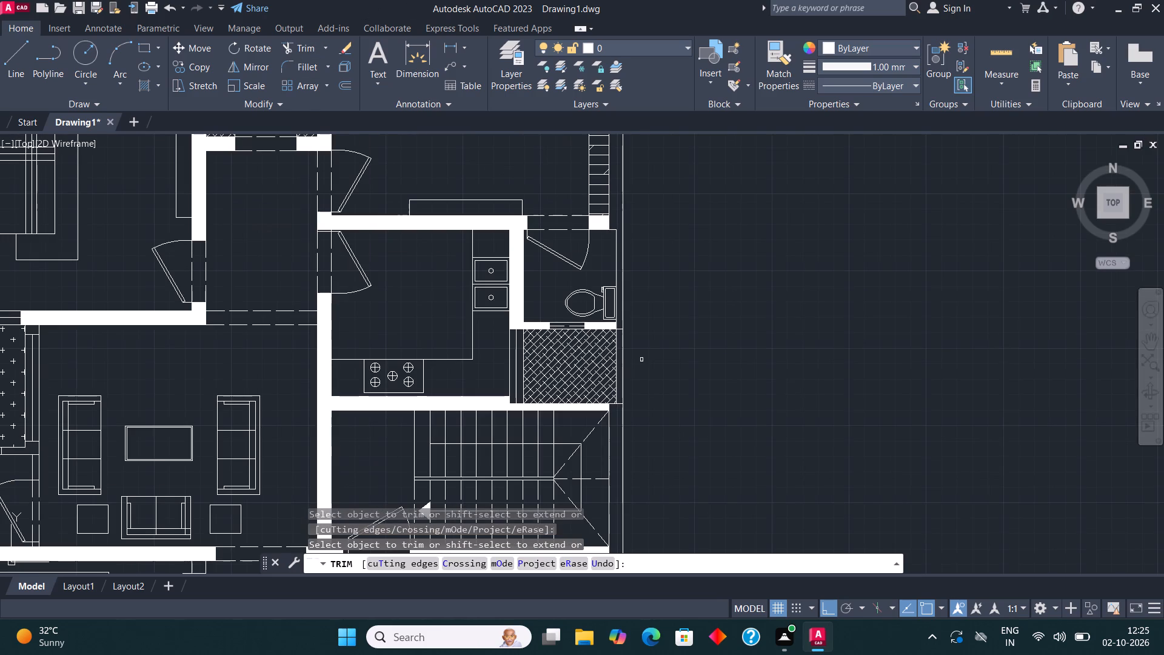
scroll(644, 352, "up", 2)
key("Escape")
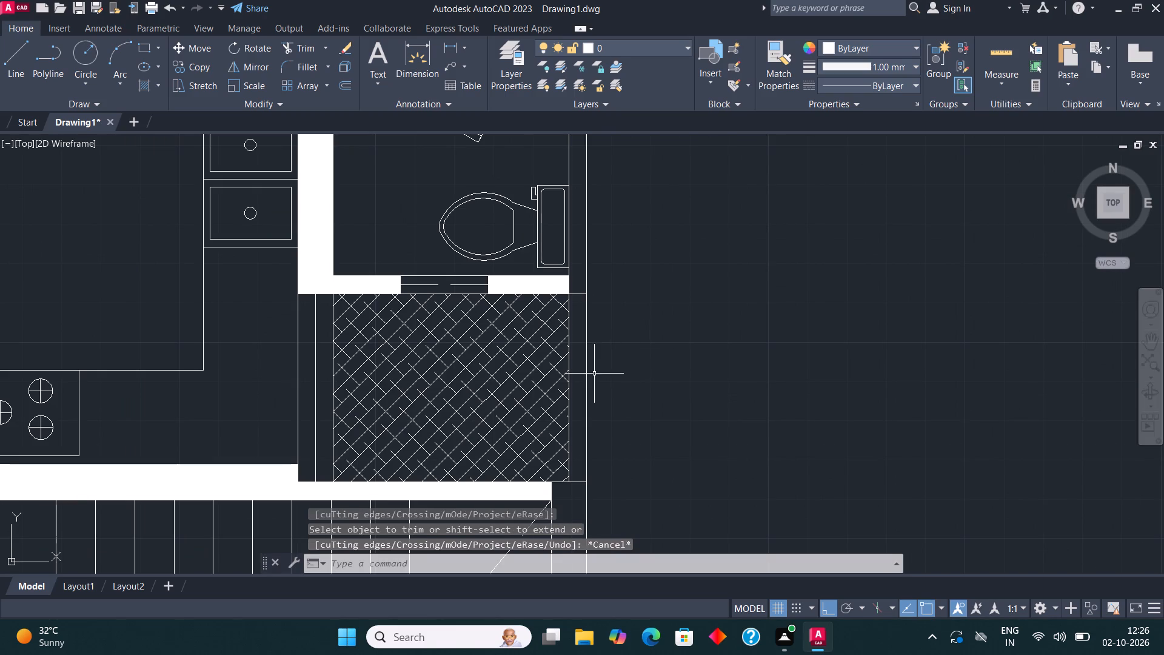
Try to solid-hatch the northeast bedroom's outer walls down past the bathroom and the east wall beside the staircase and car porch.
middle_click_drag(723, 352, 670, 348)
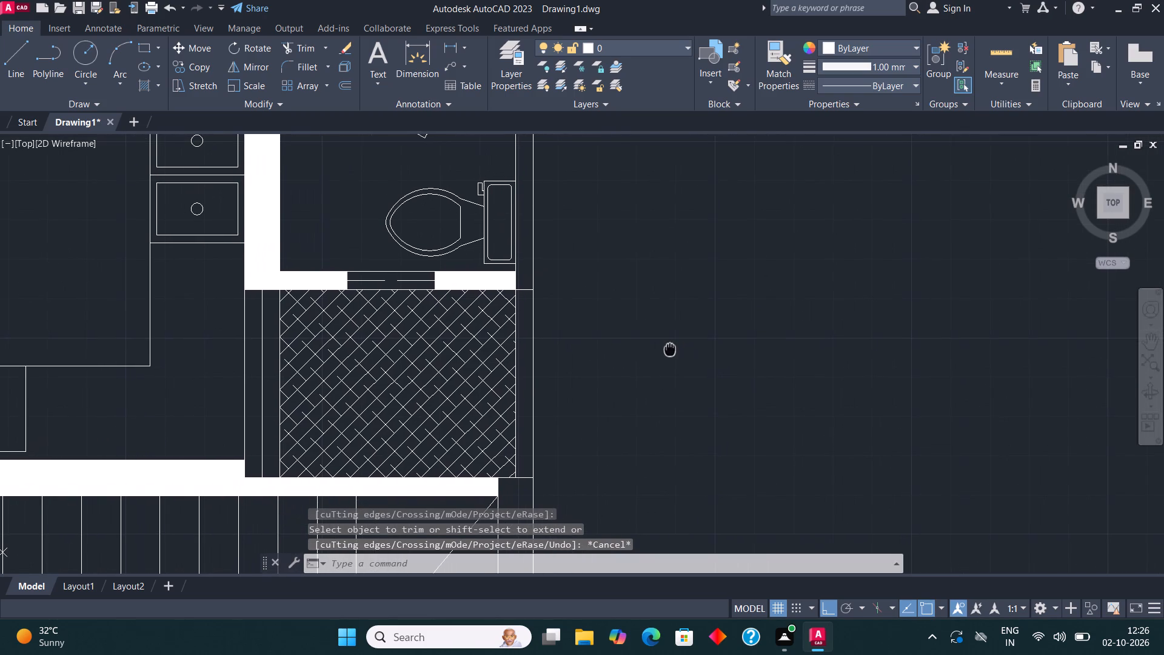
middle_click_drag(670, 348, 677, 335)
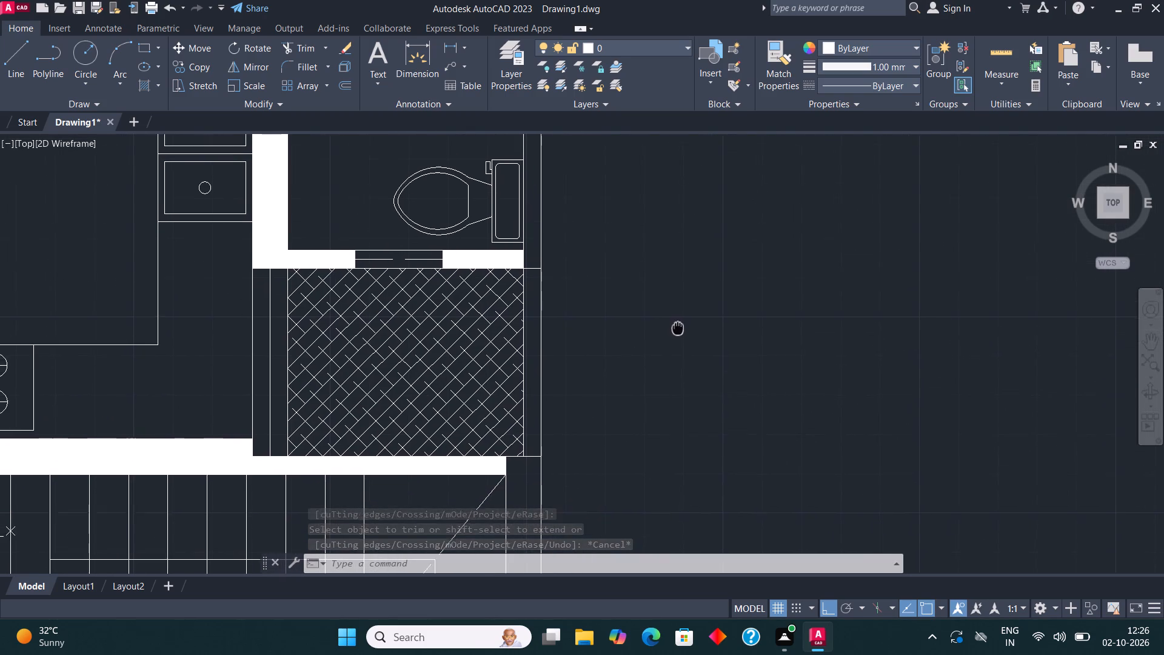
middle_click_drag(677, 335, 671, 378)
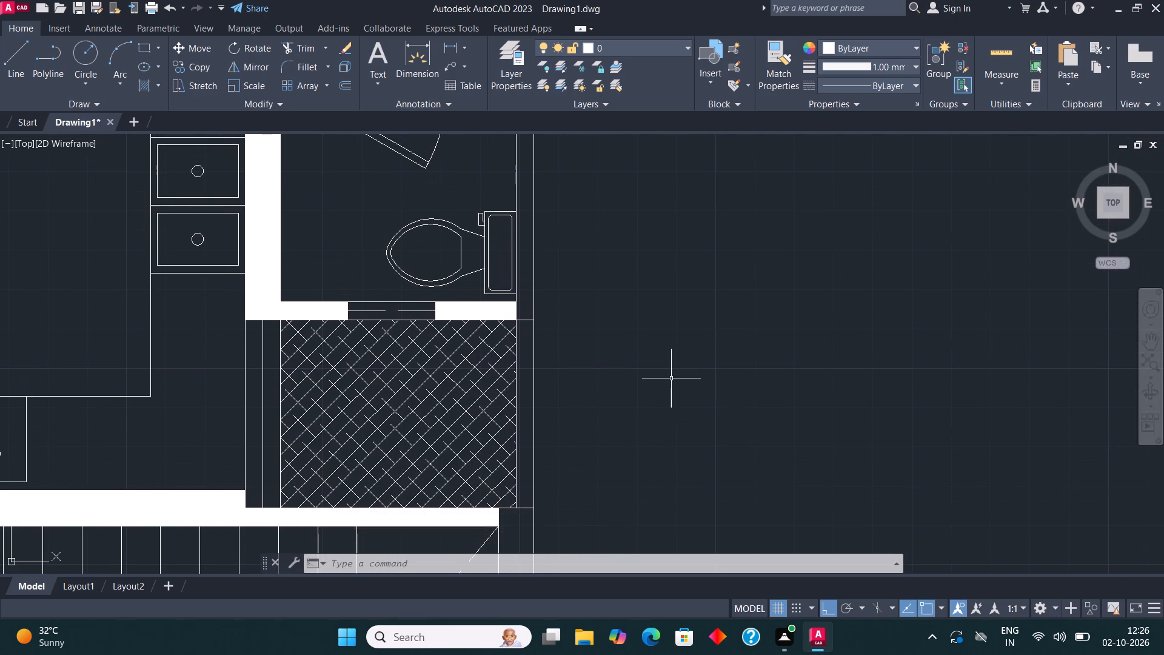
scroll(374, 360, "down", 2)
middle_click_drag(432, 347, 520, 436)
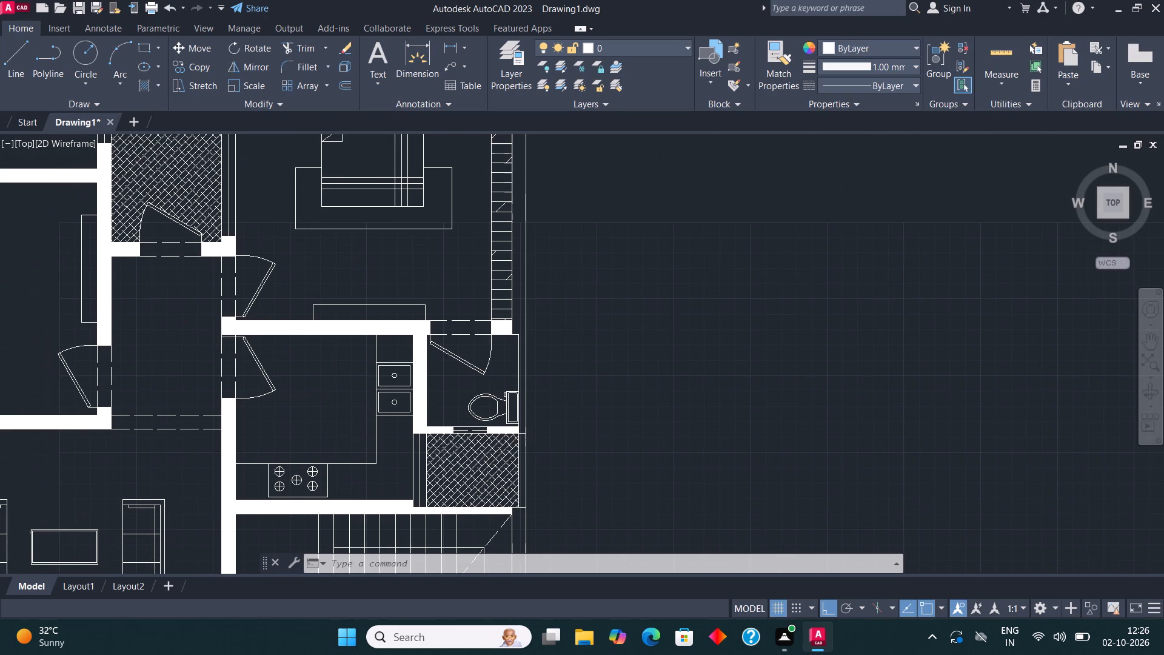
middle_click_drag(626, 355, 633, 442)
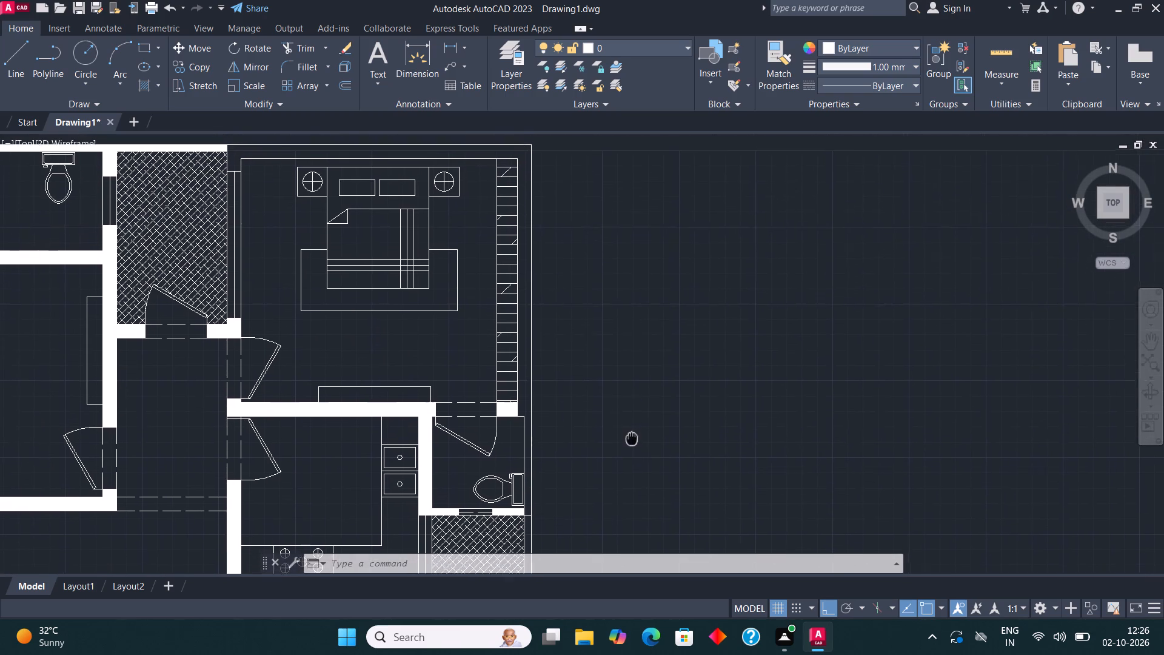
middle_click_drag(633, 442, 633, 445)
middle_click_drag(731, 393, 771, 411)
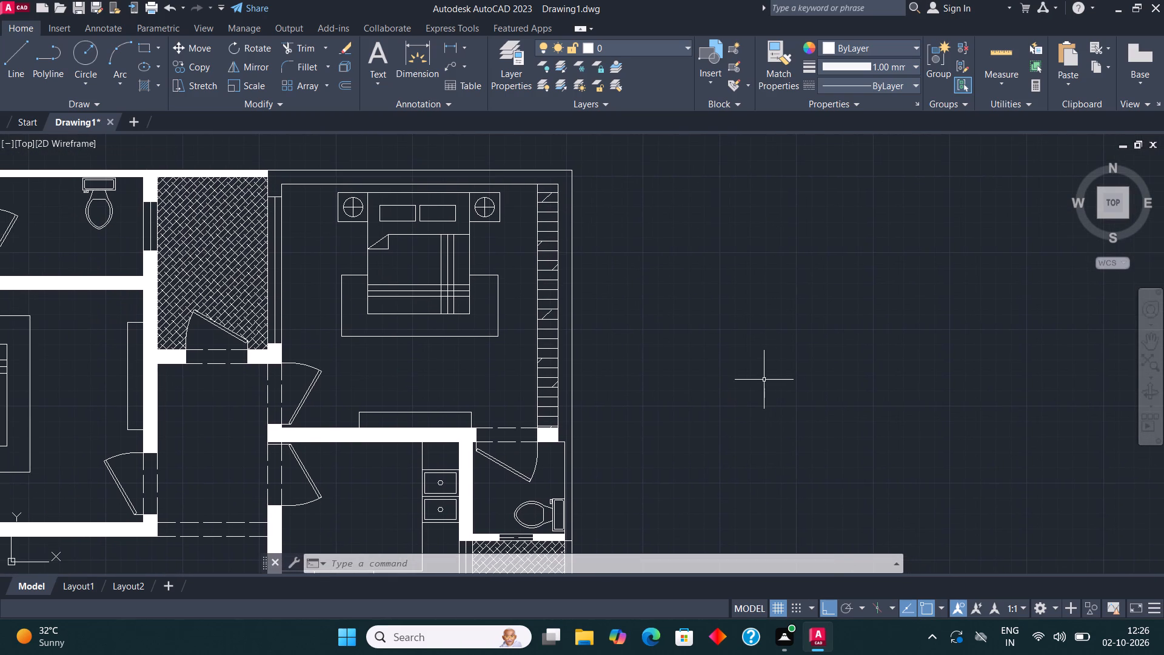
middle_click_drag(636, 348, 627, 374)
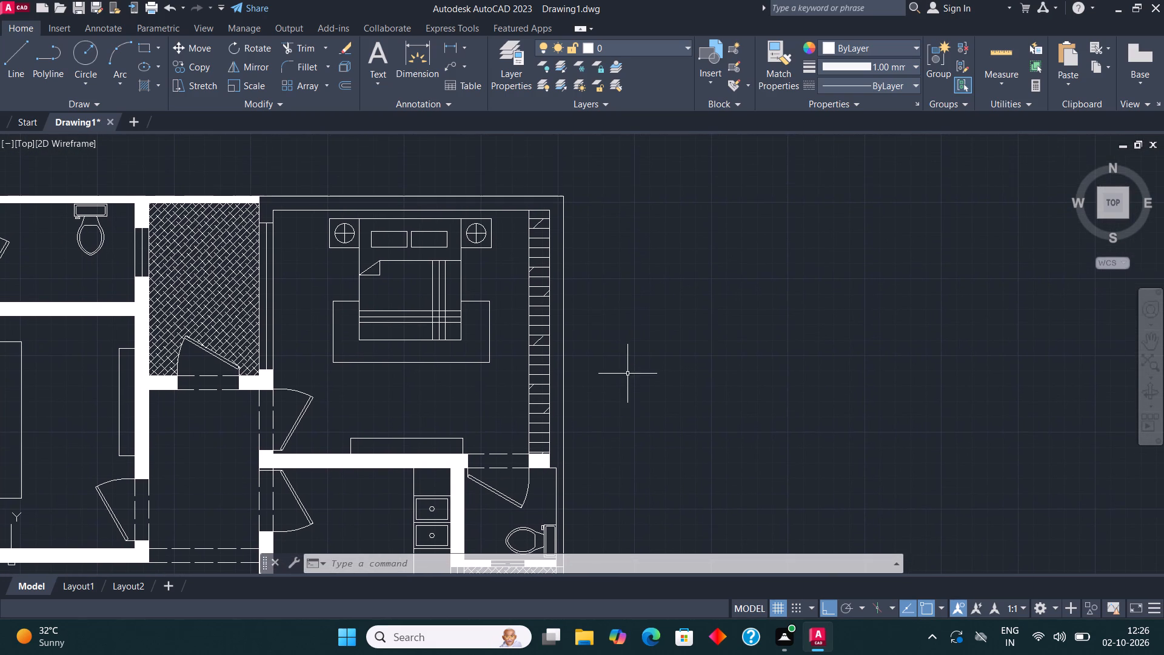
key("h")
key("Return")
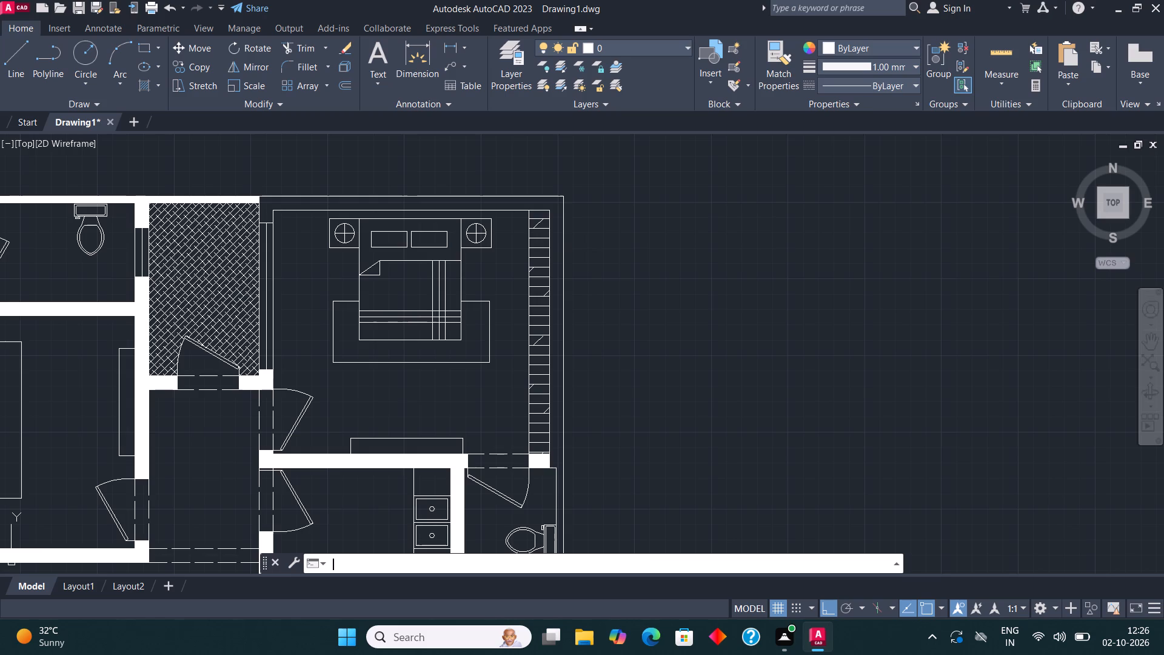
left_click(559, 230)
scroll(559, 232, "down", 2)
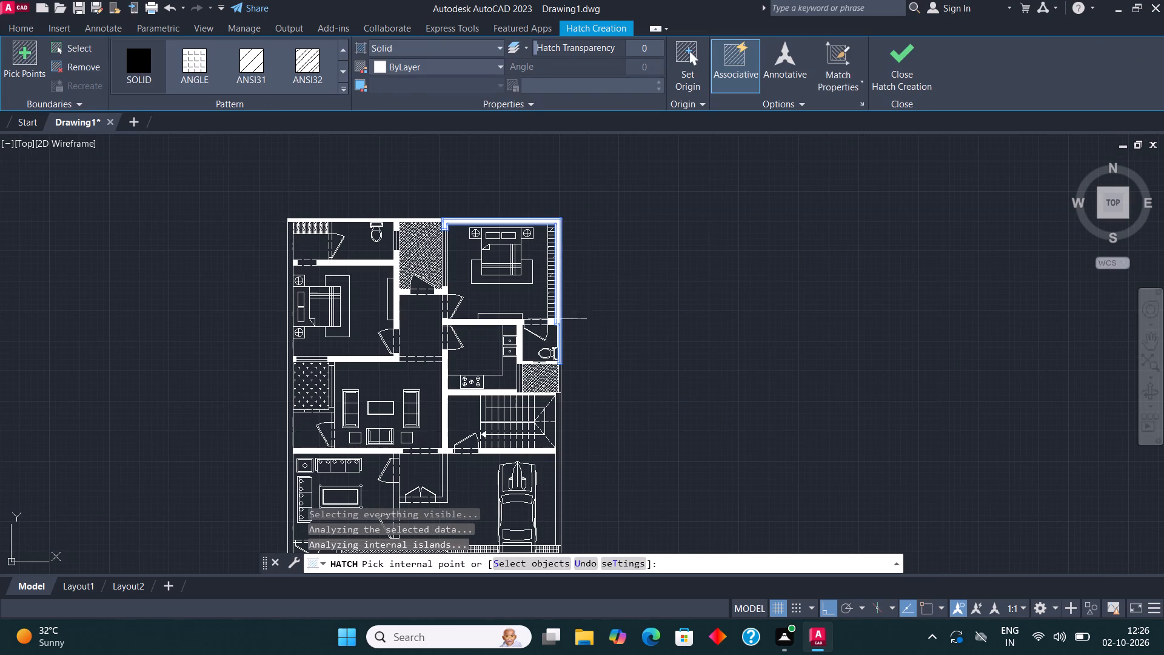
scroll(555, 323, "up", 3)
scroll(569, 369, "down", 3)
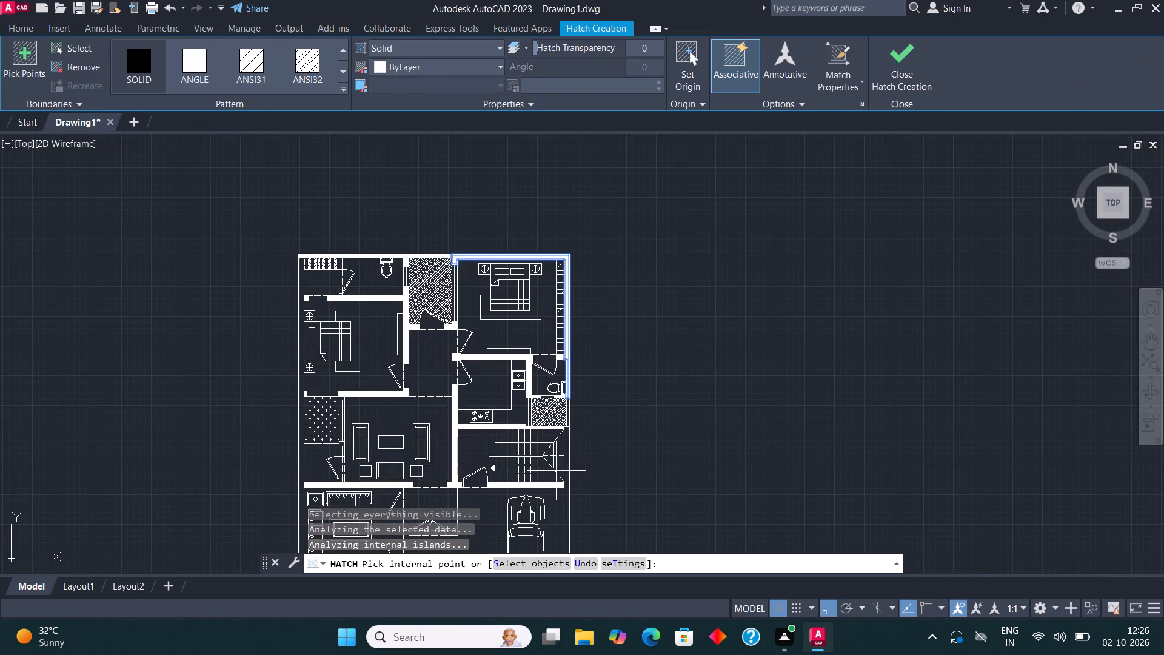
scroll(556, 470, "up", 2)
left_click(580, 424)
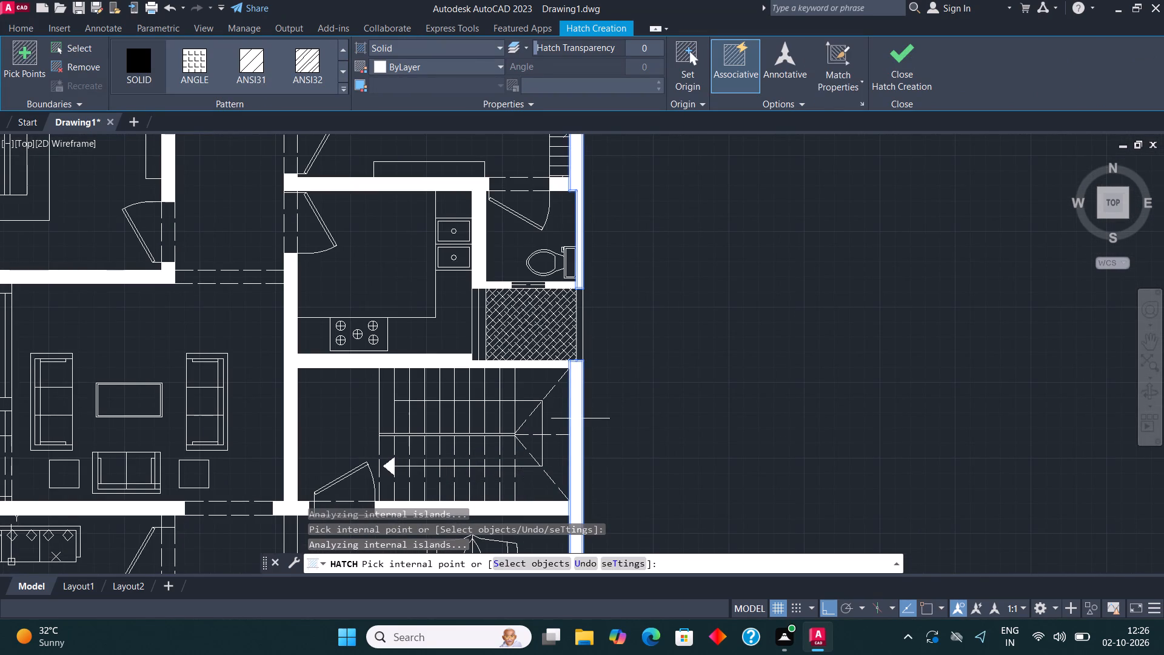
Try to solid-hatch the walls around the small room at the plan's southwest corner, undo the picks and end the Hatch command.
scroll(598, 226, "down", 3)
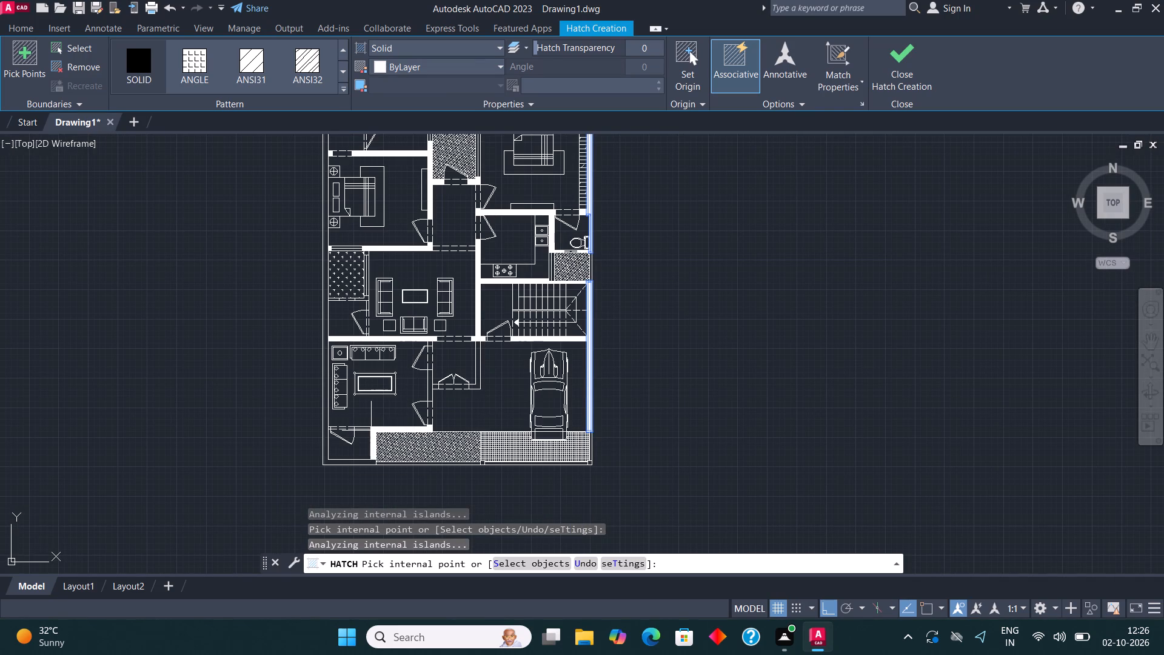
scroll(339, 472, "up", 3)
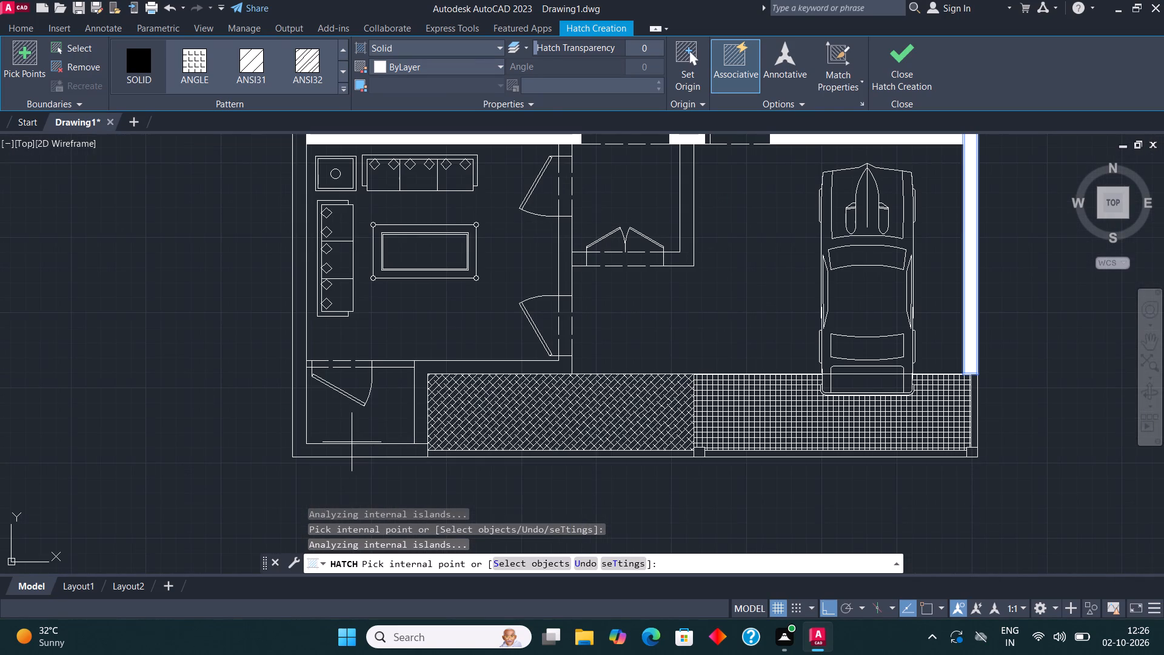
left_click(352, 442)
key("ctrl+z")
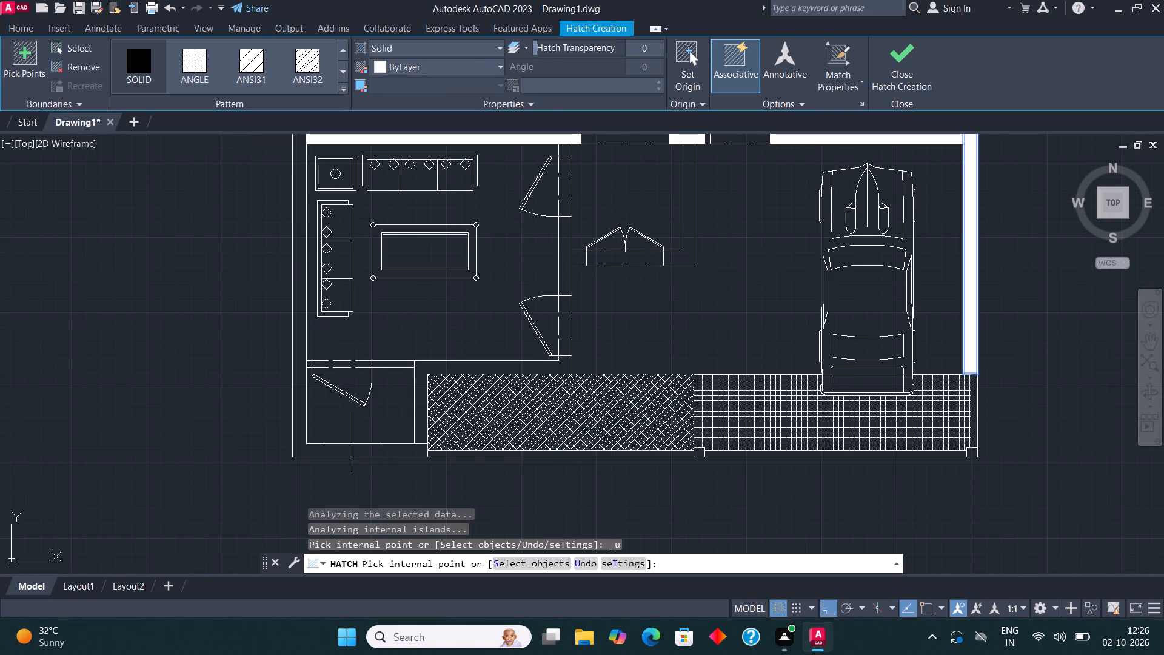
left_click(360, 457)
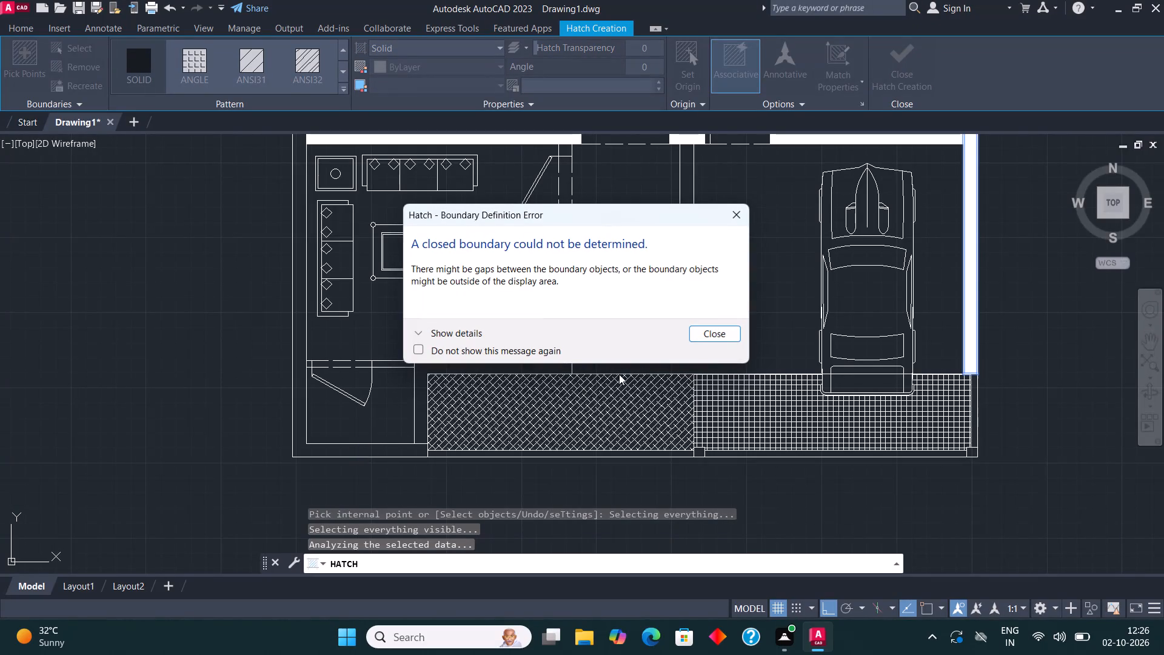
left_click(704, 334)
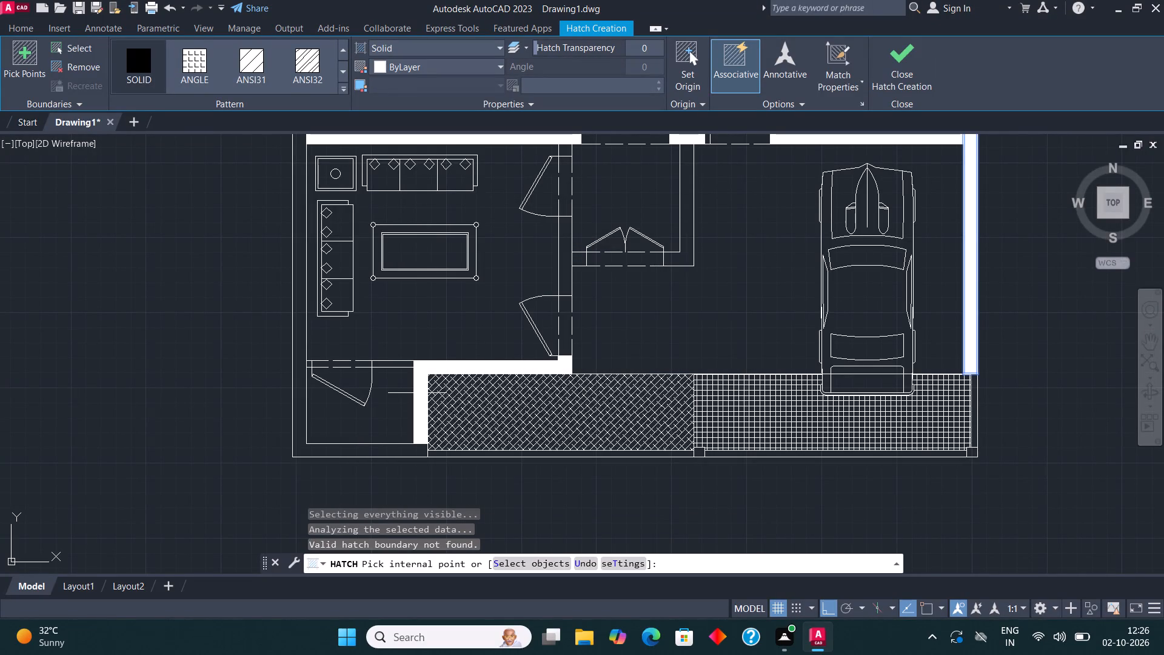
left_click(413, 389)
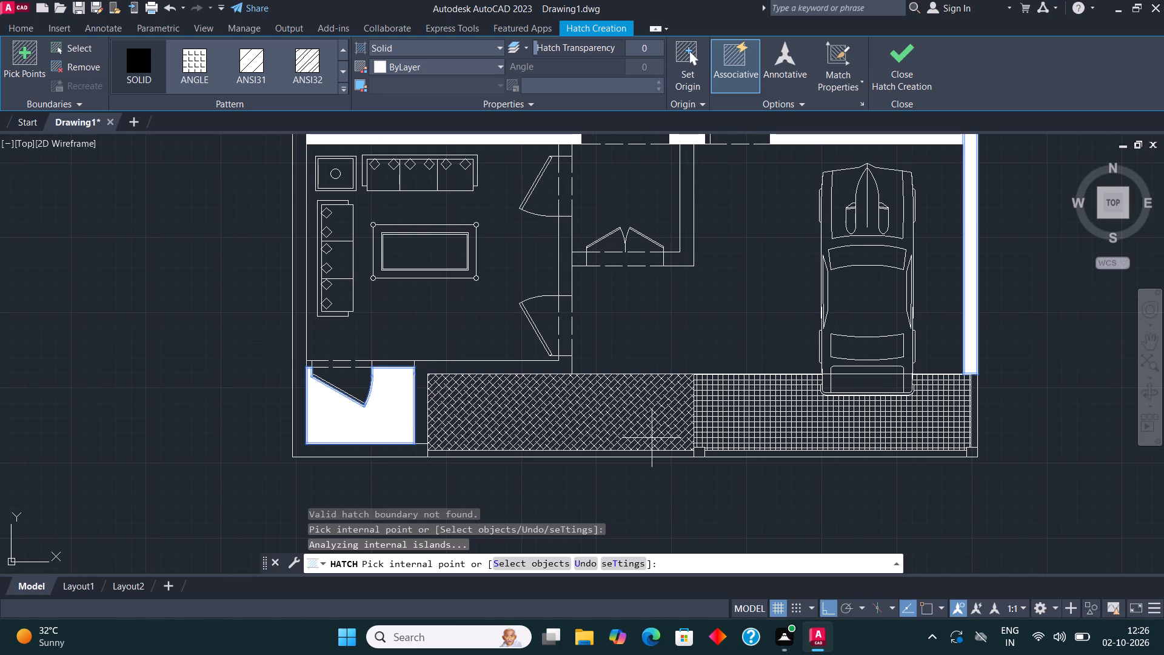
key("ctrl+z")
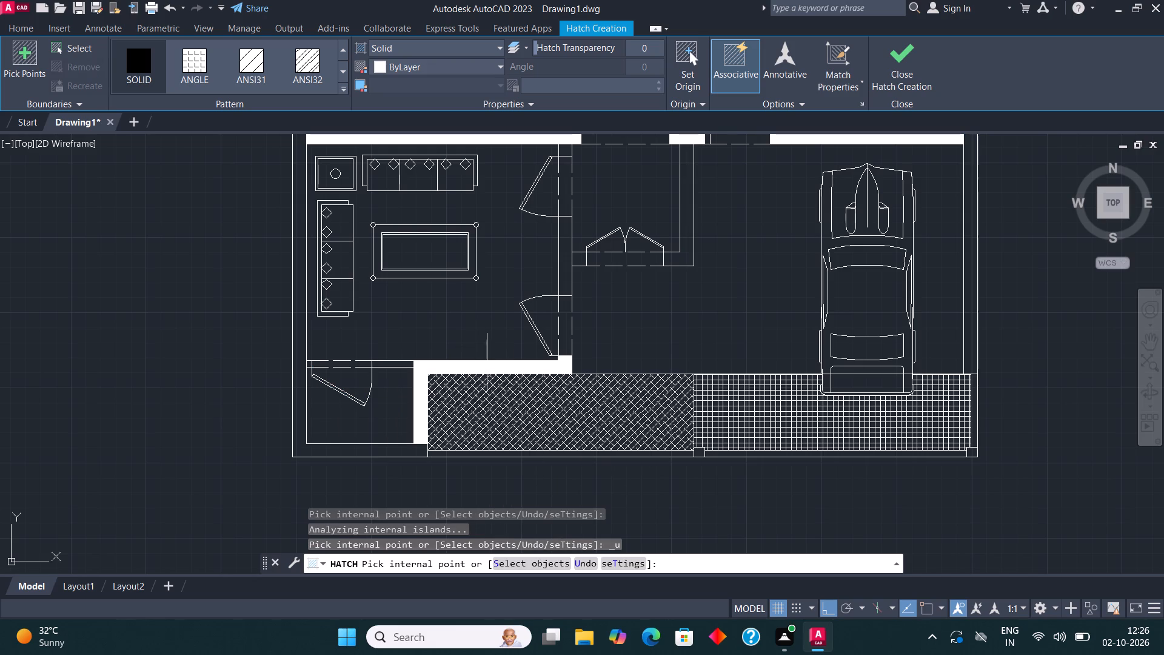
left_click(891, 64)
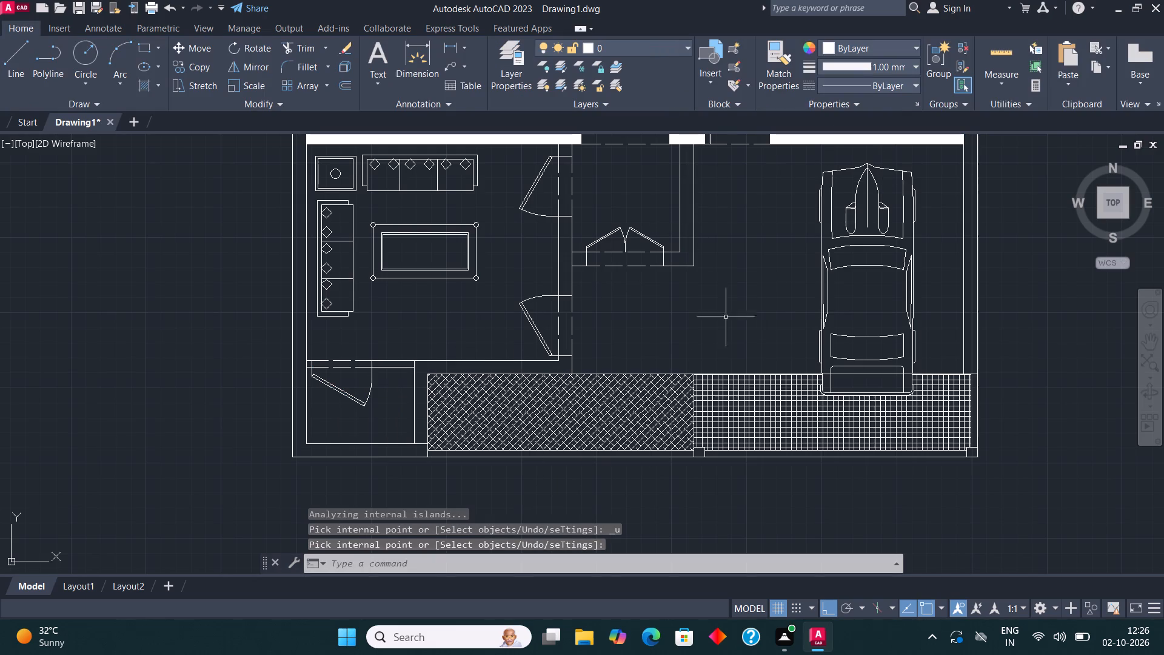
Draw a window in the southwest sitting room's south wall above the herringbone area, as a rectangle with a lengthwise centre line.
middle_click_drag(678, 329, 669, 350)
scroll(360, 399, "up", 1)
middle_click_drag(675, 386, 569, 388)
scroll(480, 343, "up", 1)
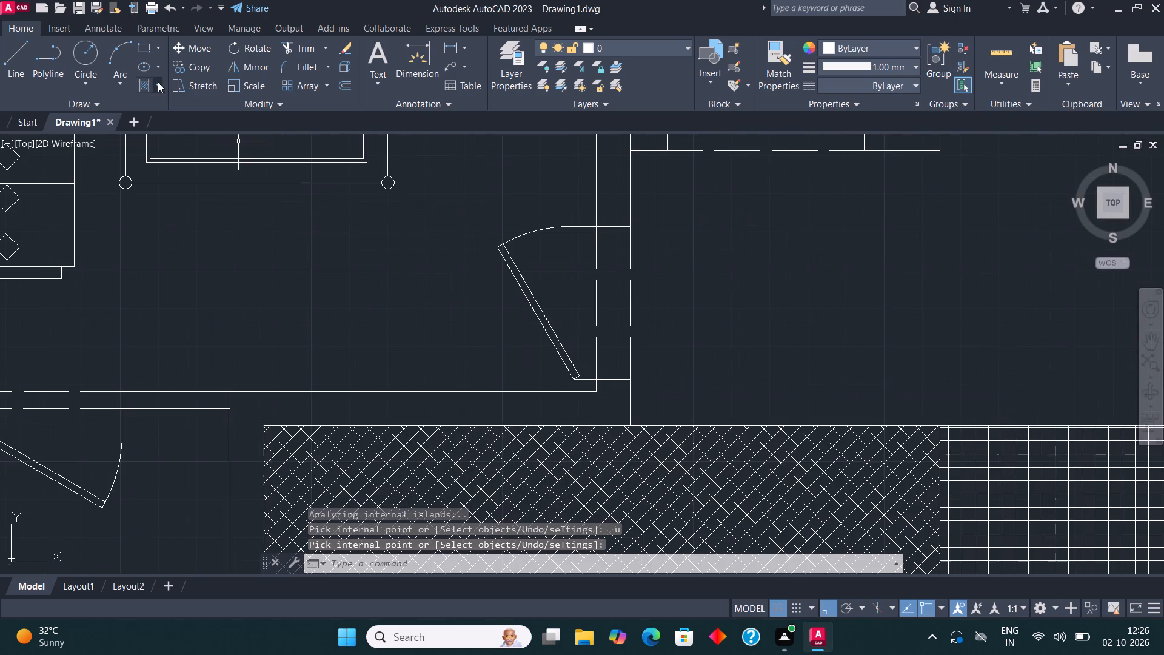
left_click(136, 43)
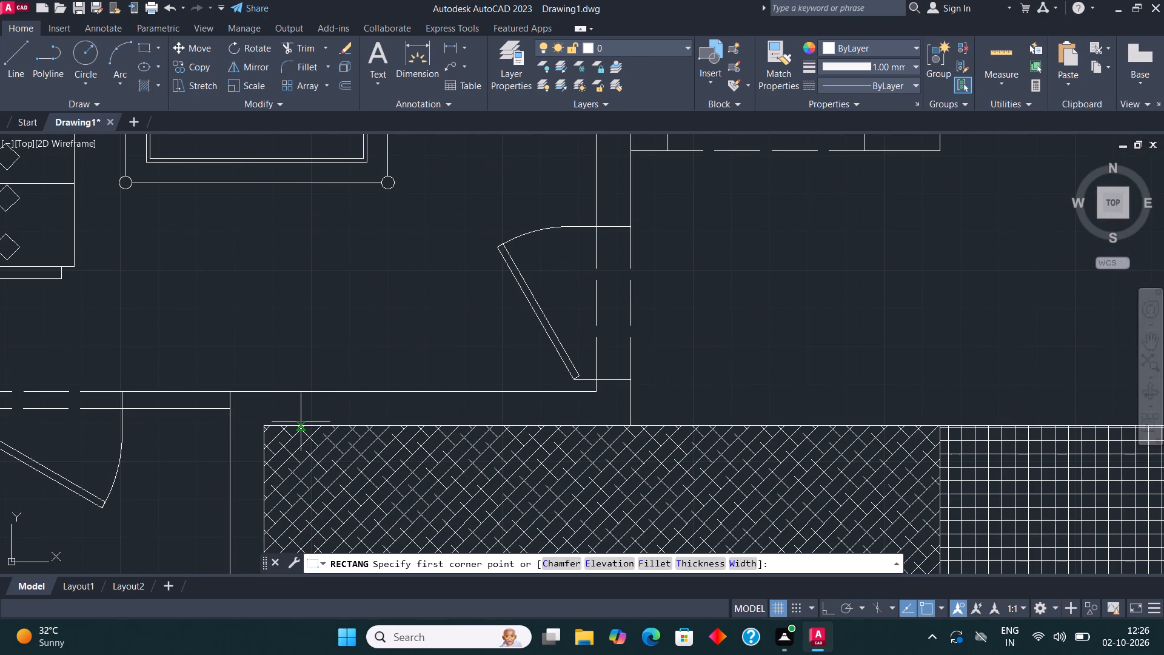
left_click(301, 422)
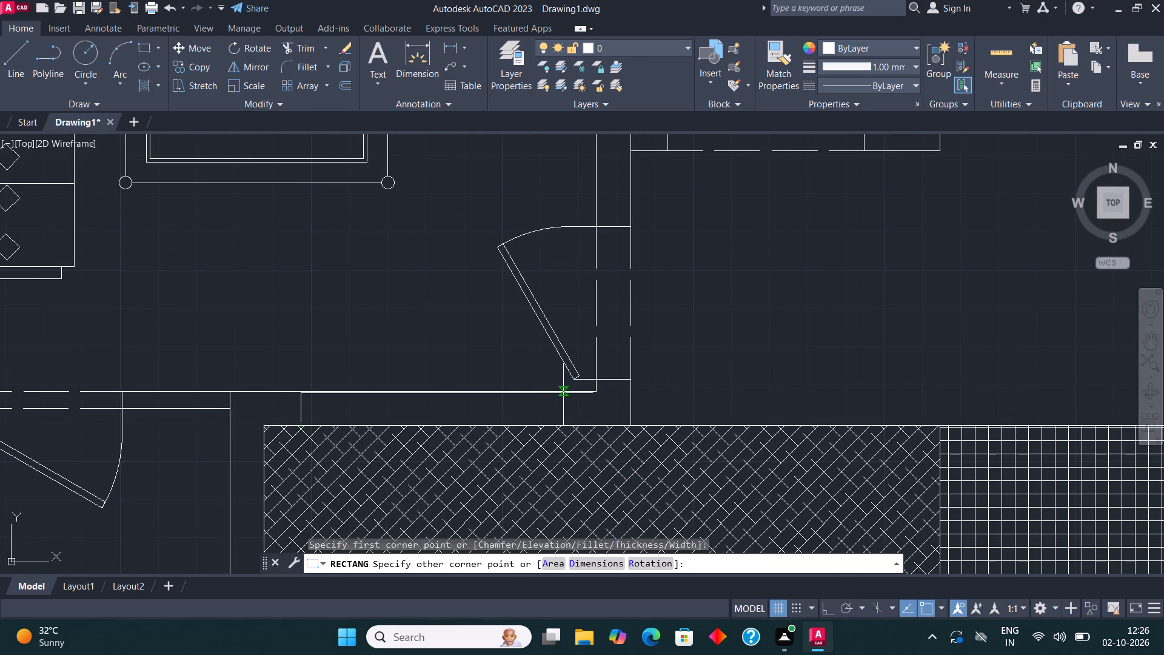
left_click(563, 393)
left_click(15, 55)
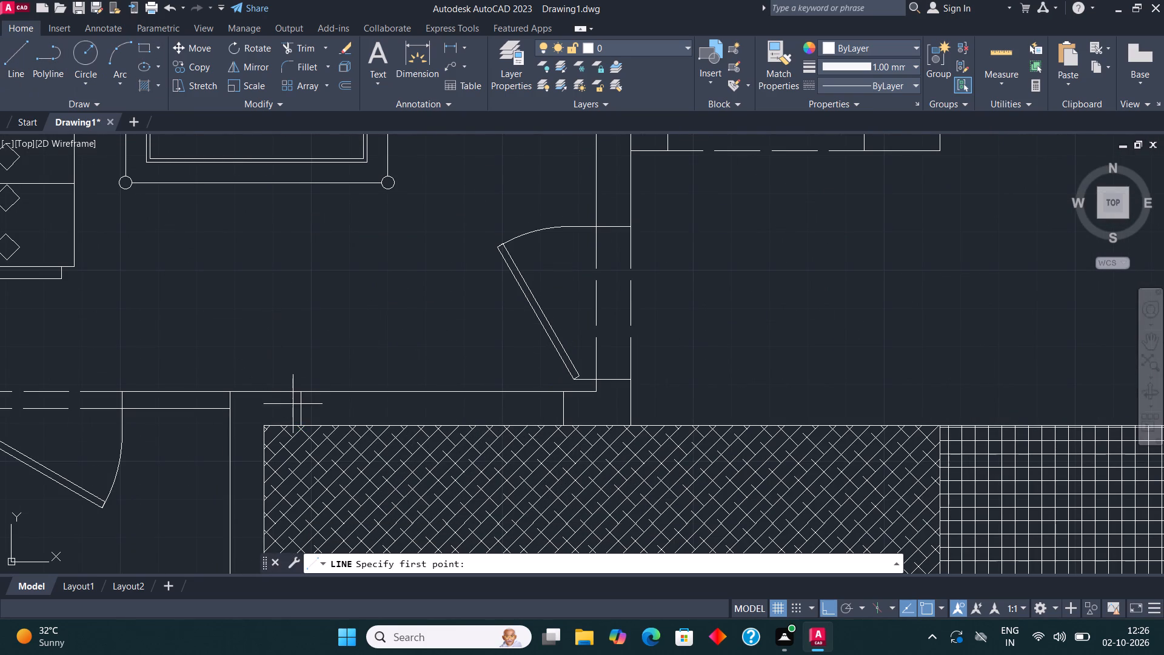
left_click(299, 415)
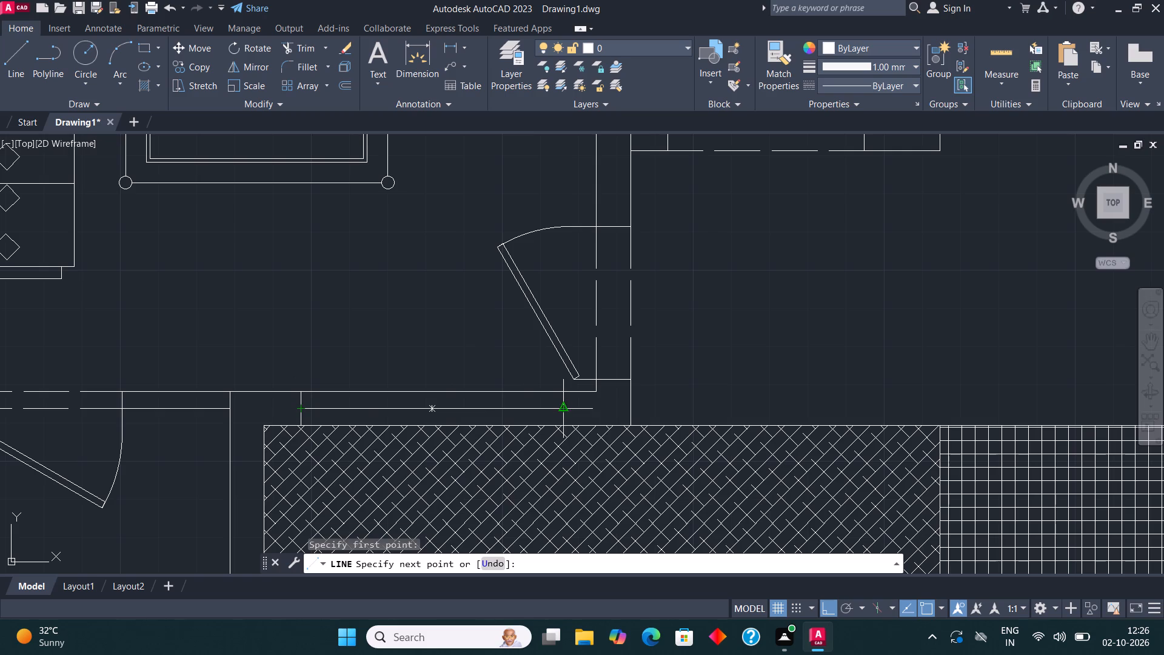
left_click(567, 412)
key("Escape")
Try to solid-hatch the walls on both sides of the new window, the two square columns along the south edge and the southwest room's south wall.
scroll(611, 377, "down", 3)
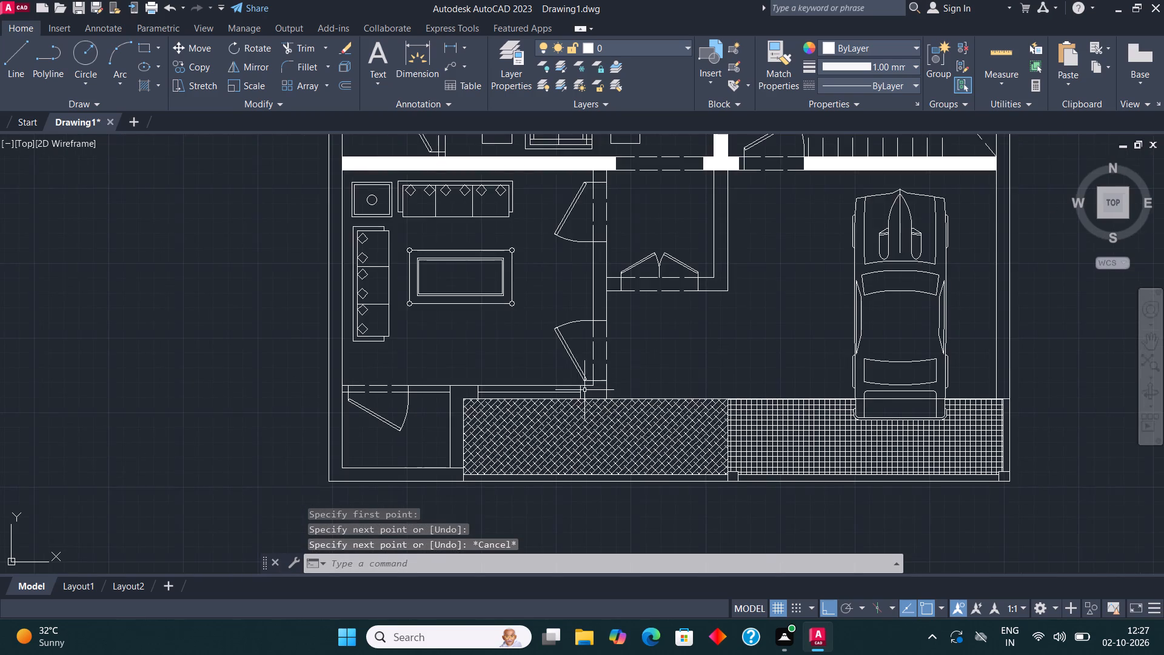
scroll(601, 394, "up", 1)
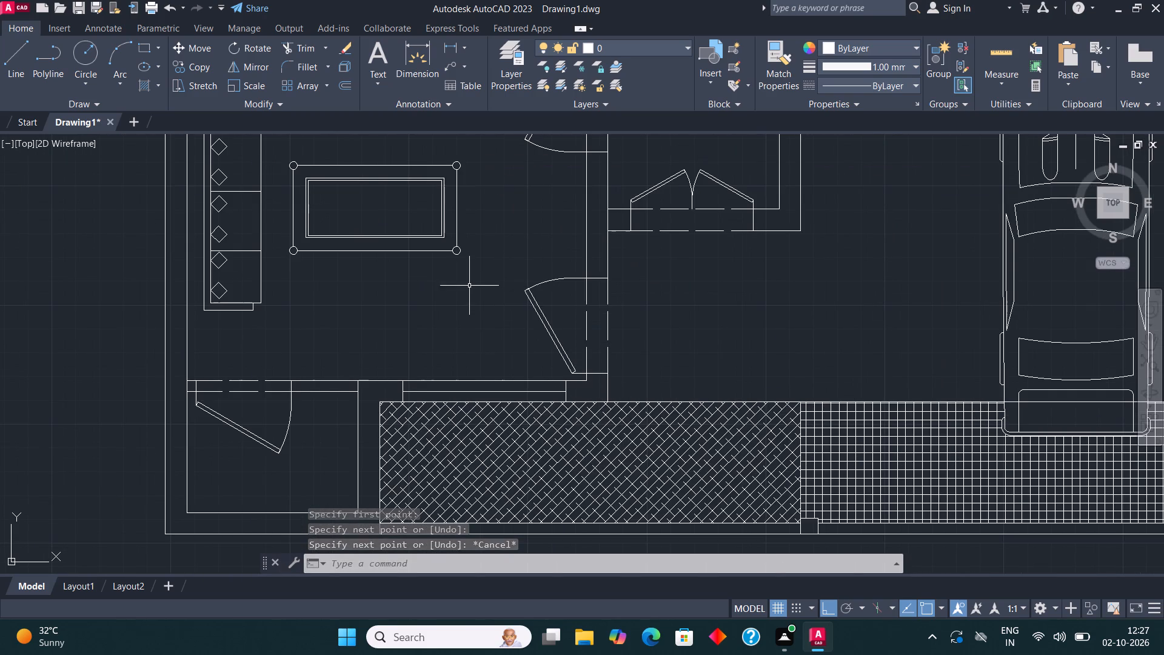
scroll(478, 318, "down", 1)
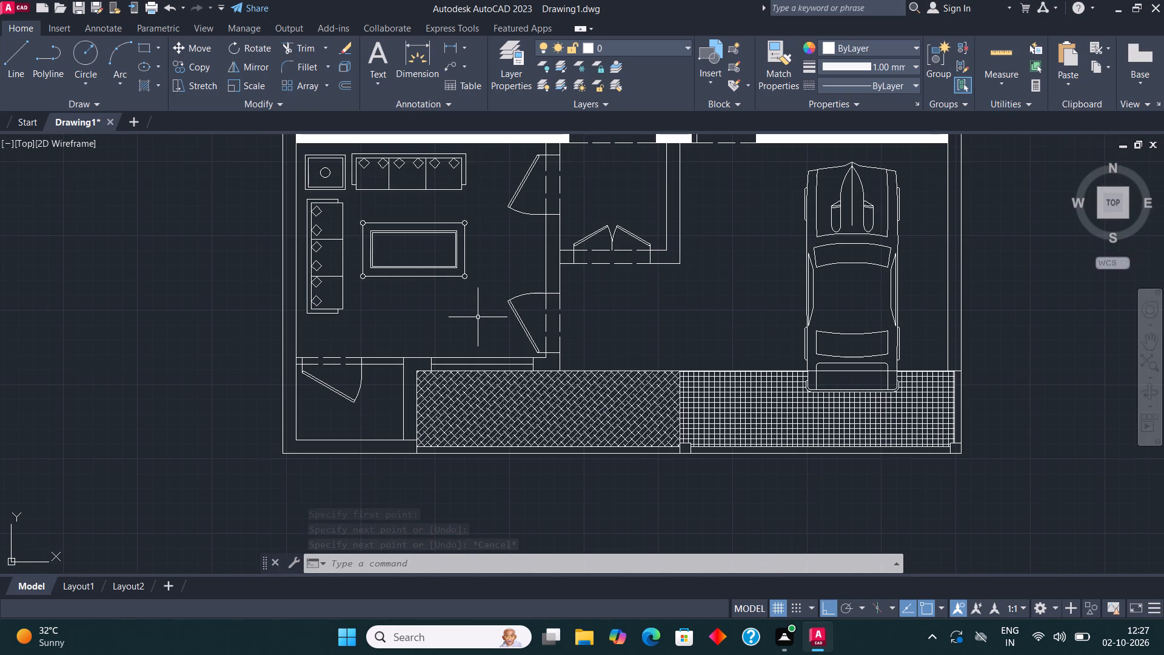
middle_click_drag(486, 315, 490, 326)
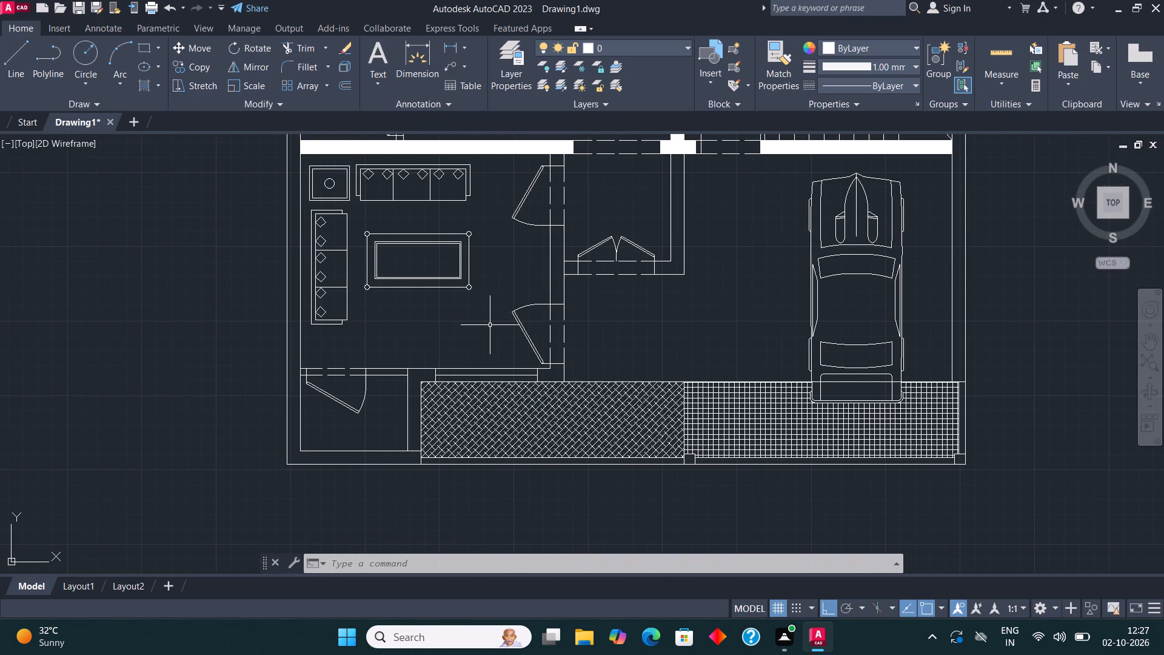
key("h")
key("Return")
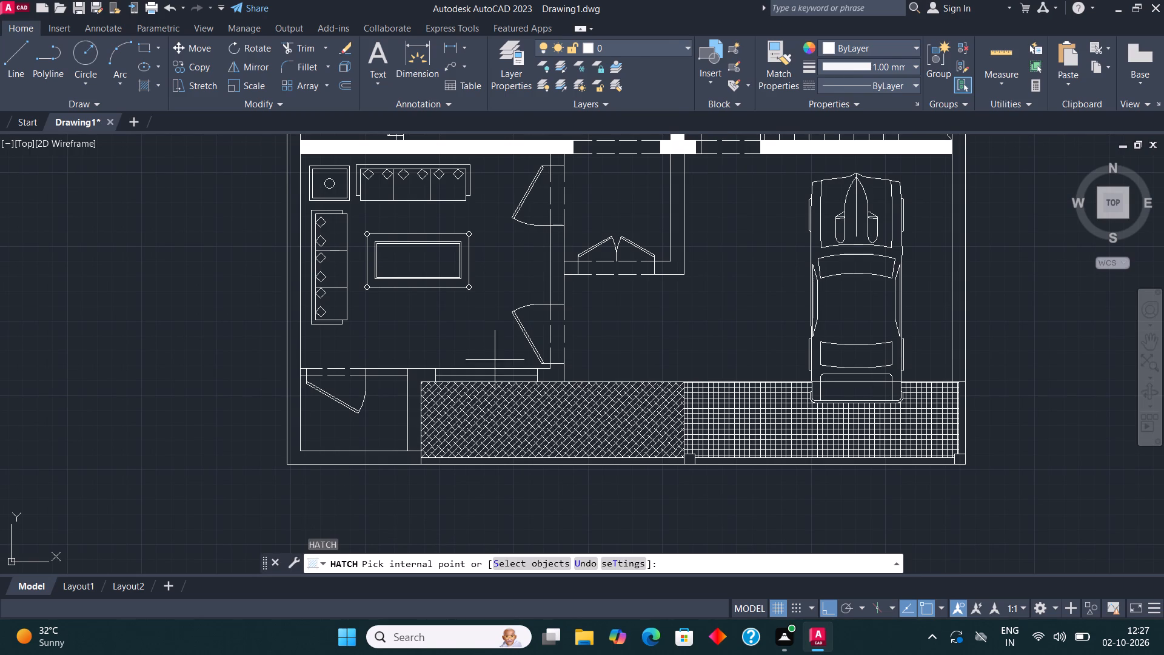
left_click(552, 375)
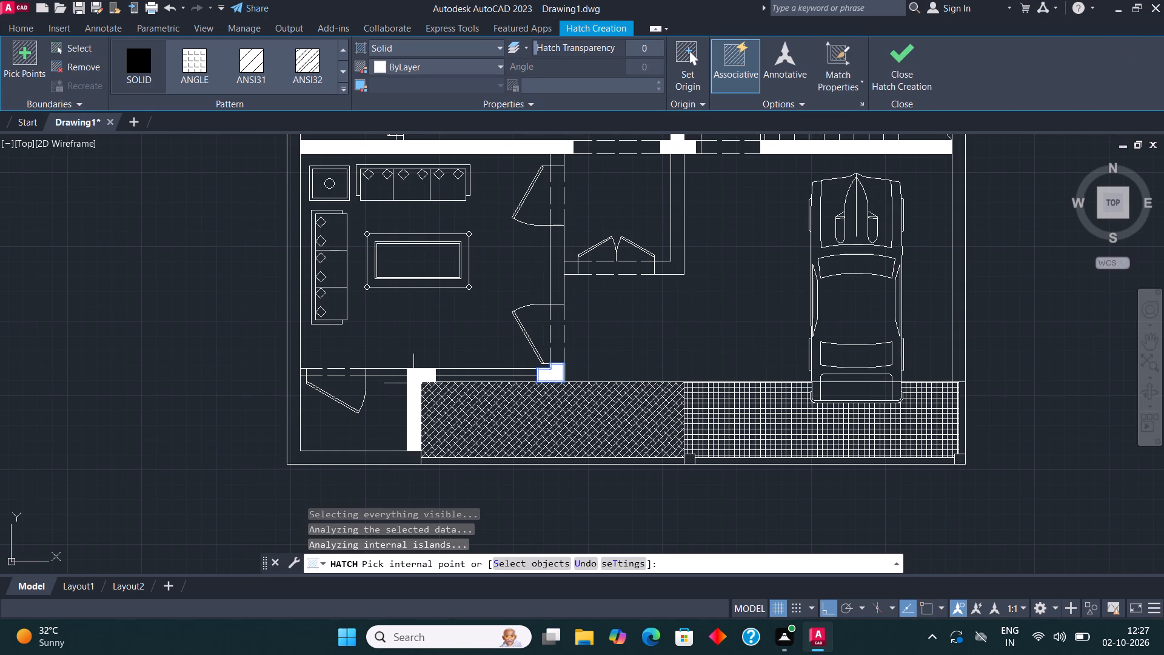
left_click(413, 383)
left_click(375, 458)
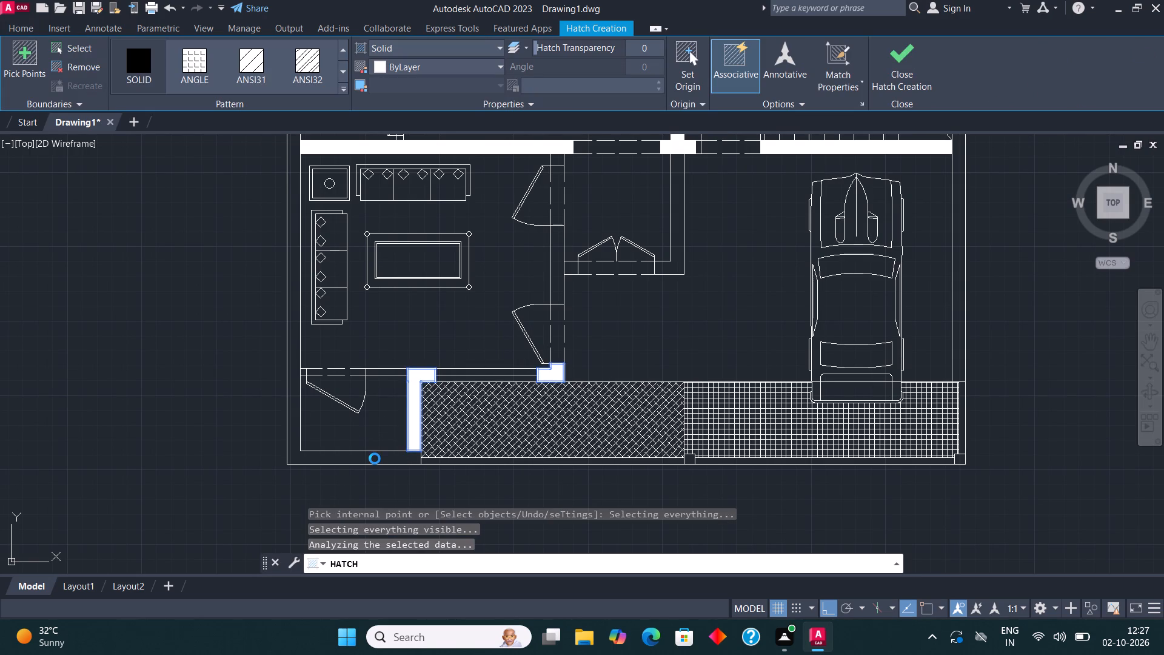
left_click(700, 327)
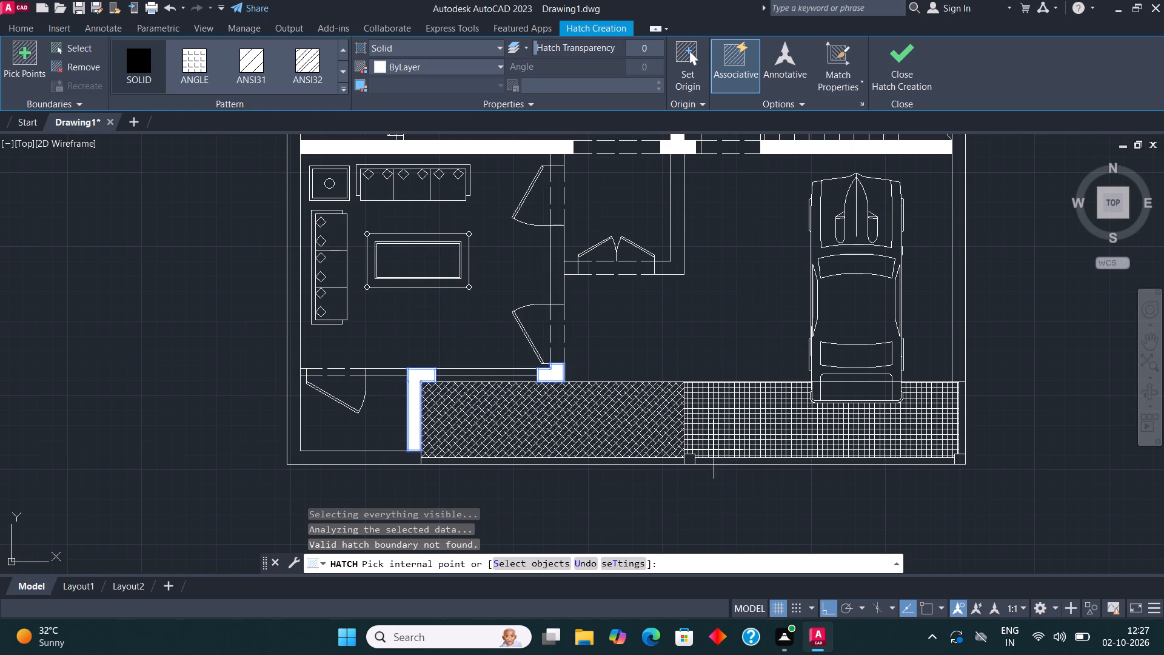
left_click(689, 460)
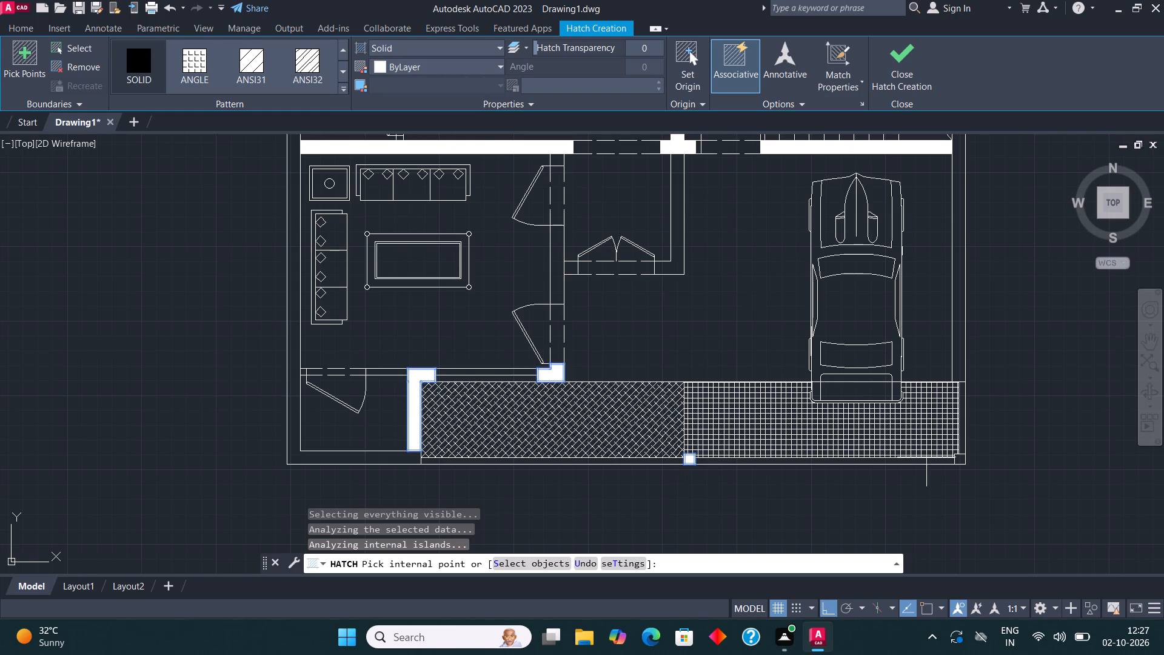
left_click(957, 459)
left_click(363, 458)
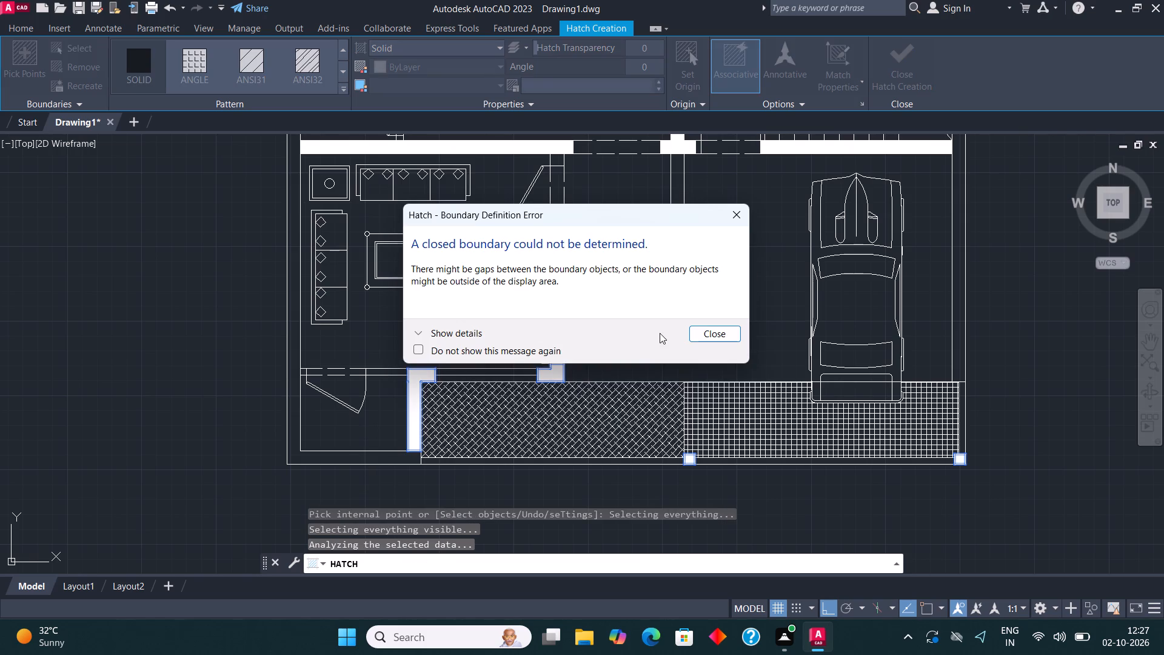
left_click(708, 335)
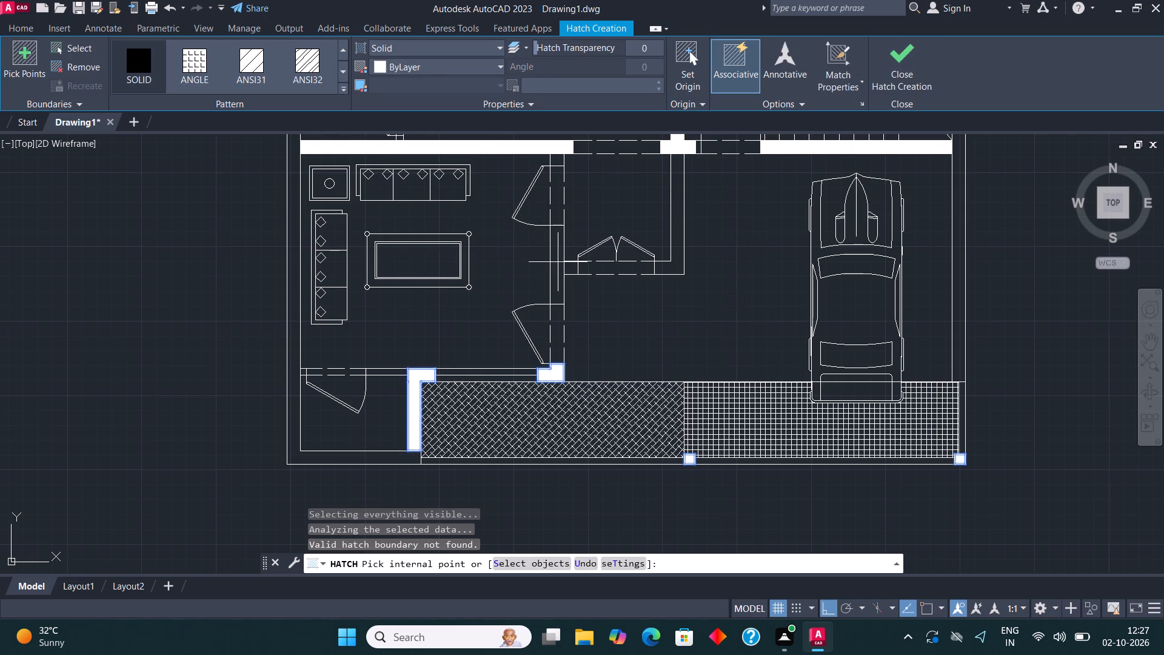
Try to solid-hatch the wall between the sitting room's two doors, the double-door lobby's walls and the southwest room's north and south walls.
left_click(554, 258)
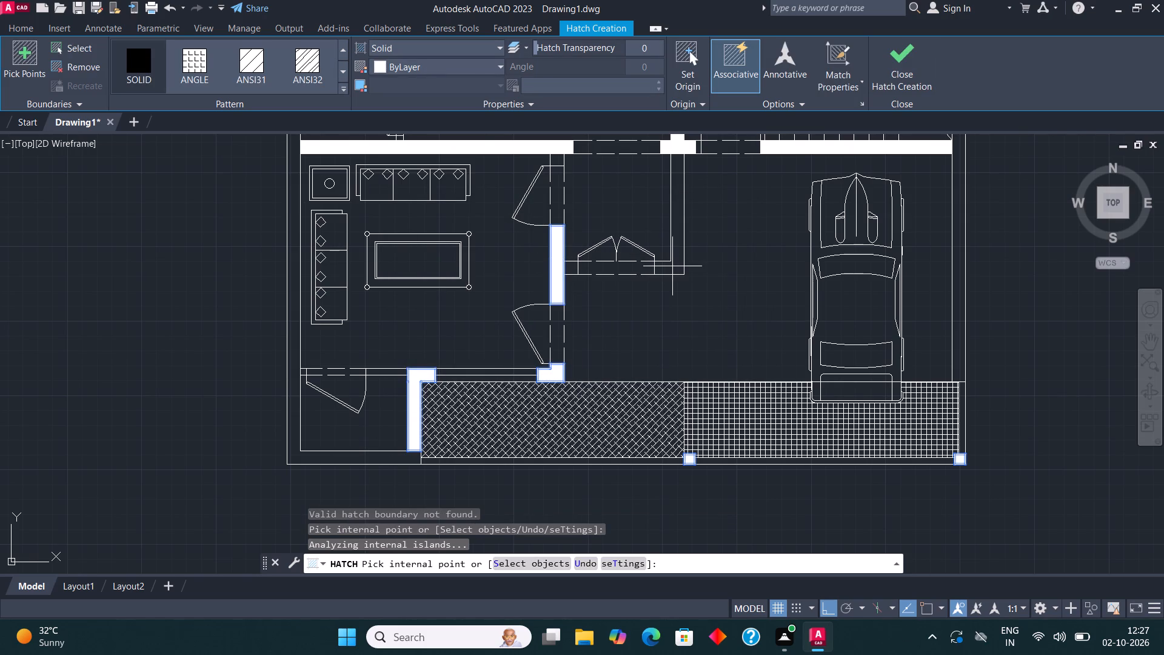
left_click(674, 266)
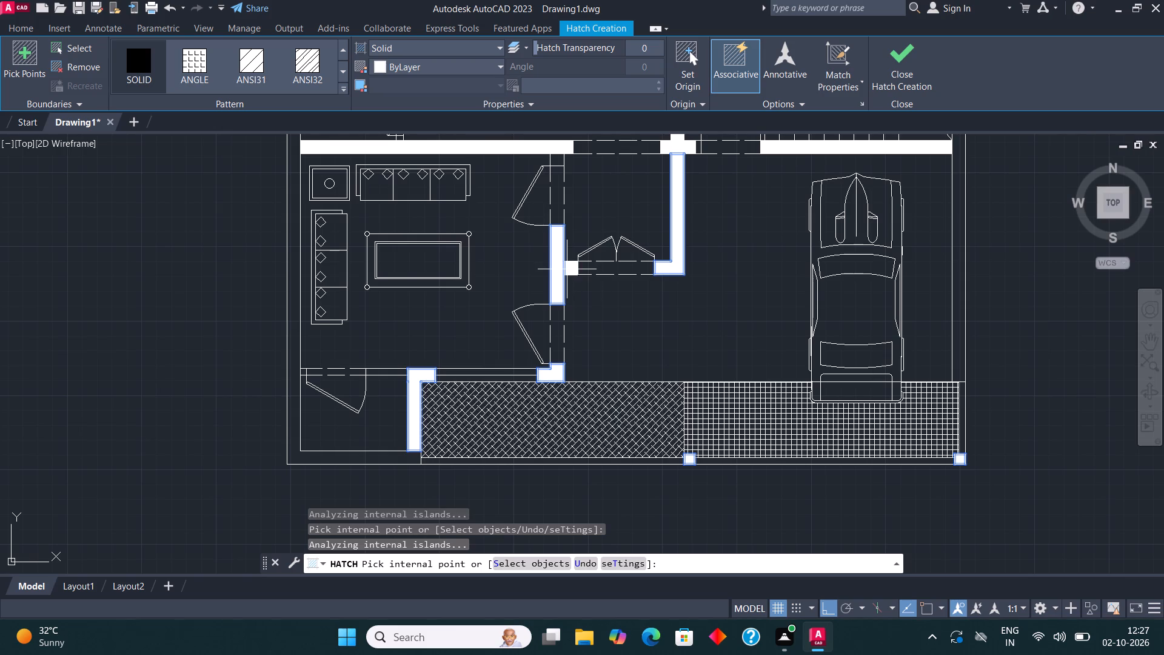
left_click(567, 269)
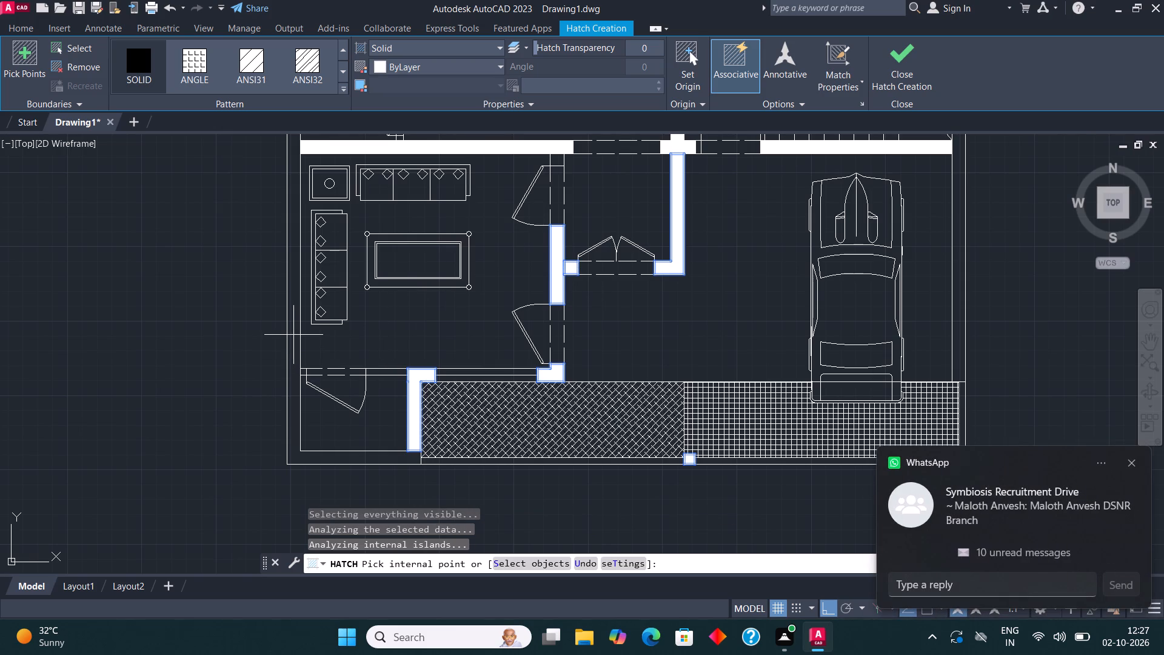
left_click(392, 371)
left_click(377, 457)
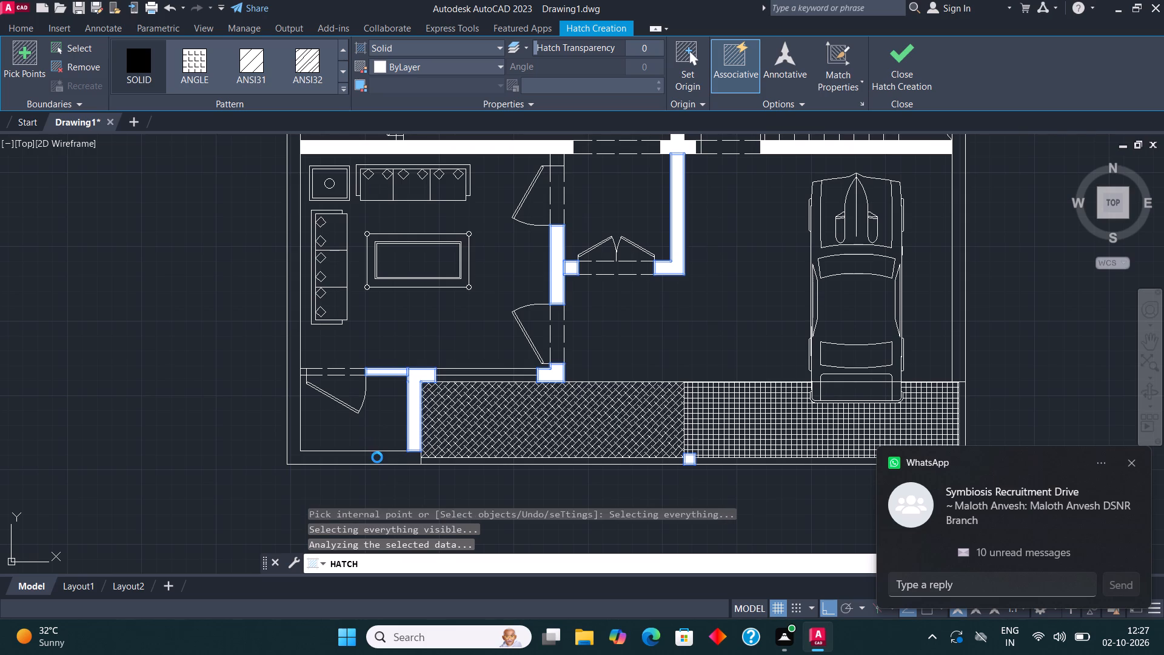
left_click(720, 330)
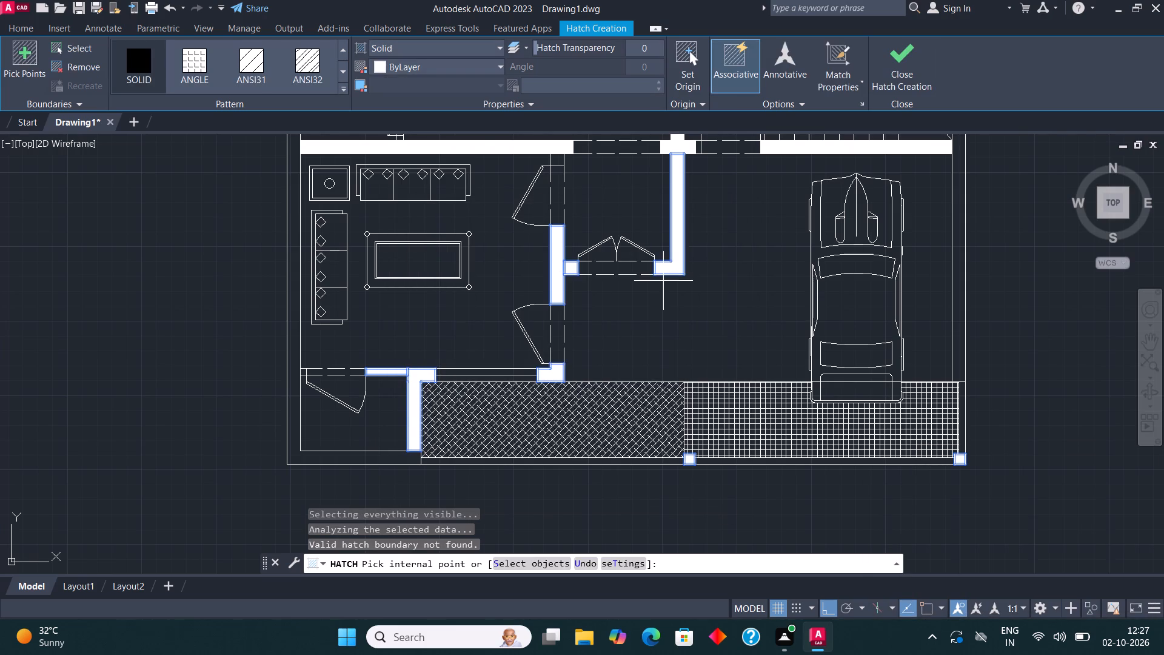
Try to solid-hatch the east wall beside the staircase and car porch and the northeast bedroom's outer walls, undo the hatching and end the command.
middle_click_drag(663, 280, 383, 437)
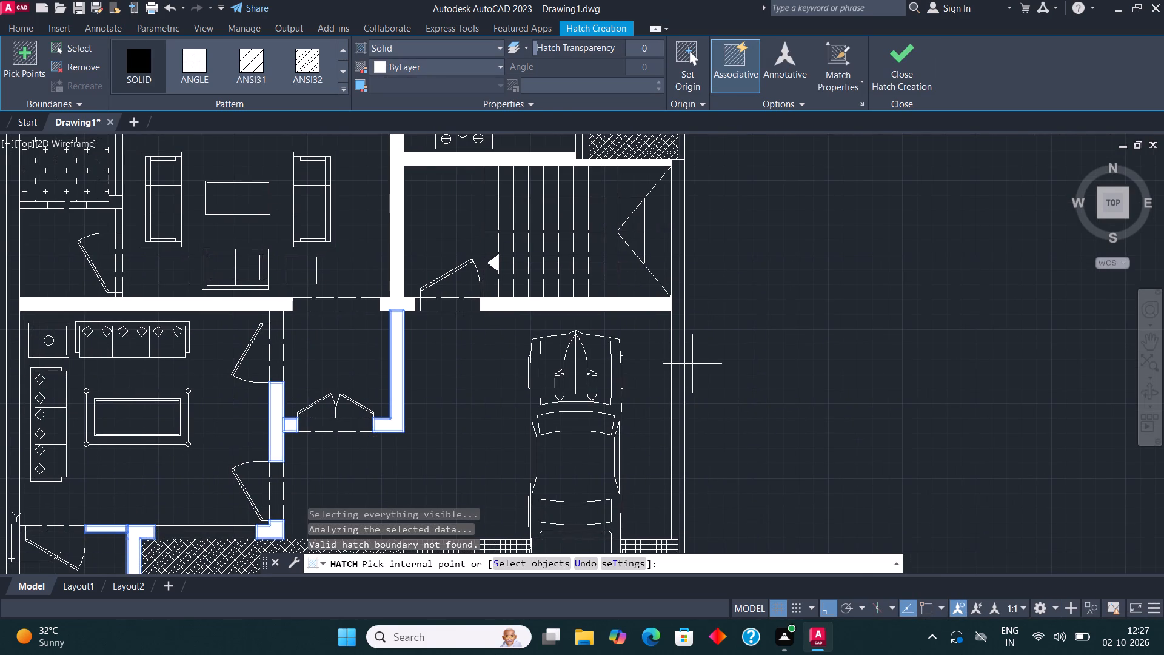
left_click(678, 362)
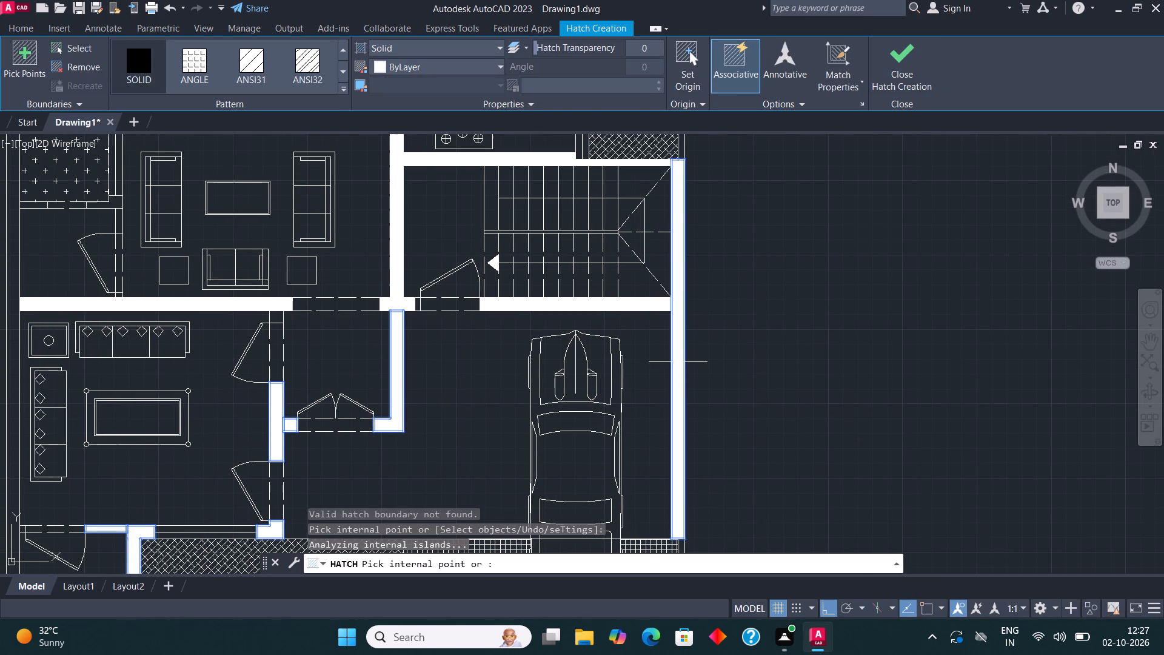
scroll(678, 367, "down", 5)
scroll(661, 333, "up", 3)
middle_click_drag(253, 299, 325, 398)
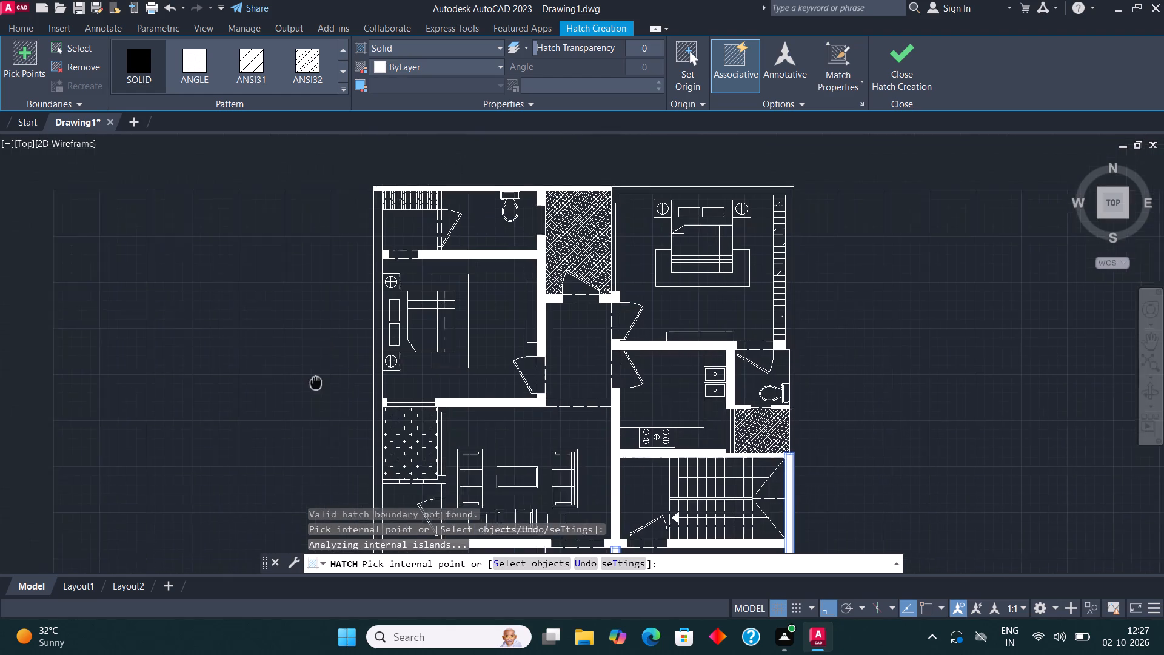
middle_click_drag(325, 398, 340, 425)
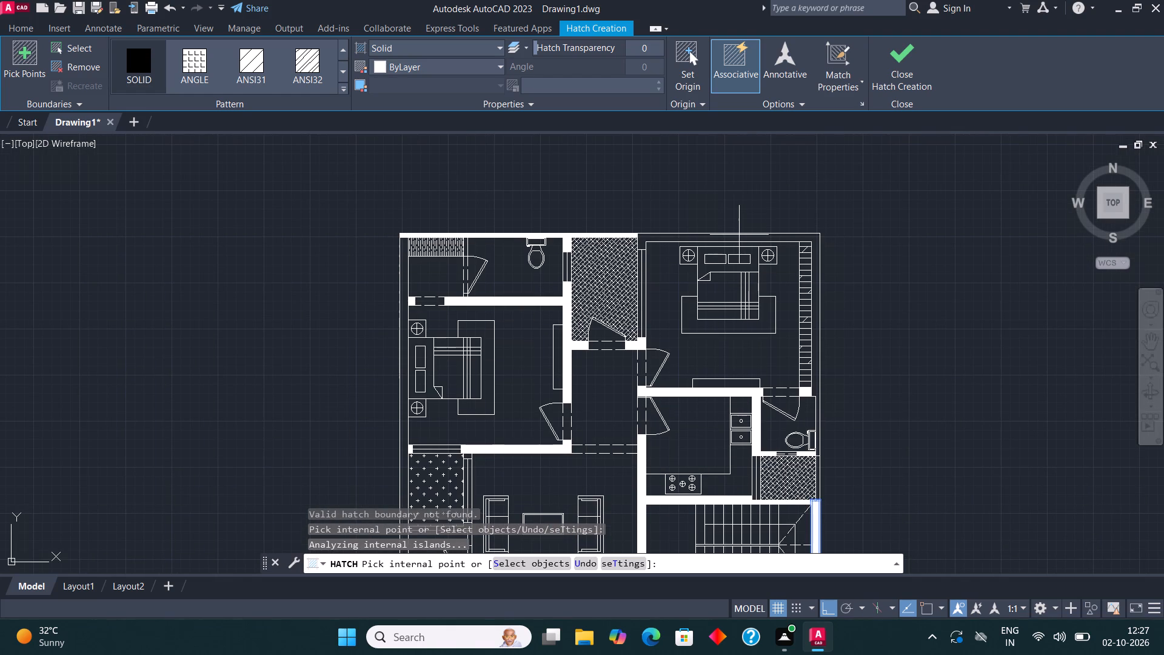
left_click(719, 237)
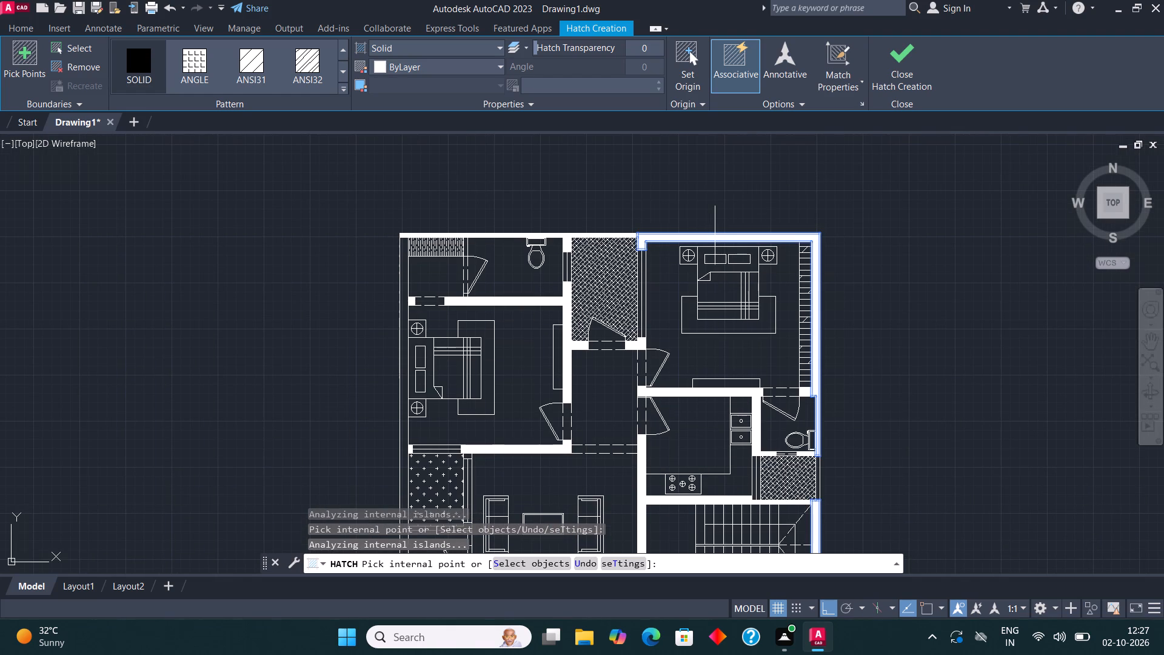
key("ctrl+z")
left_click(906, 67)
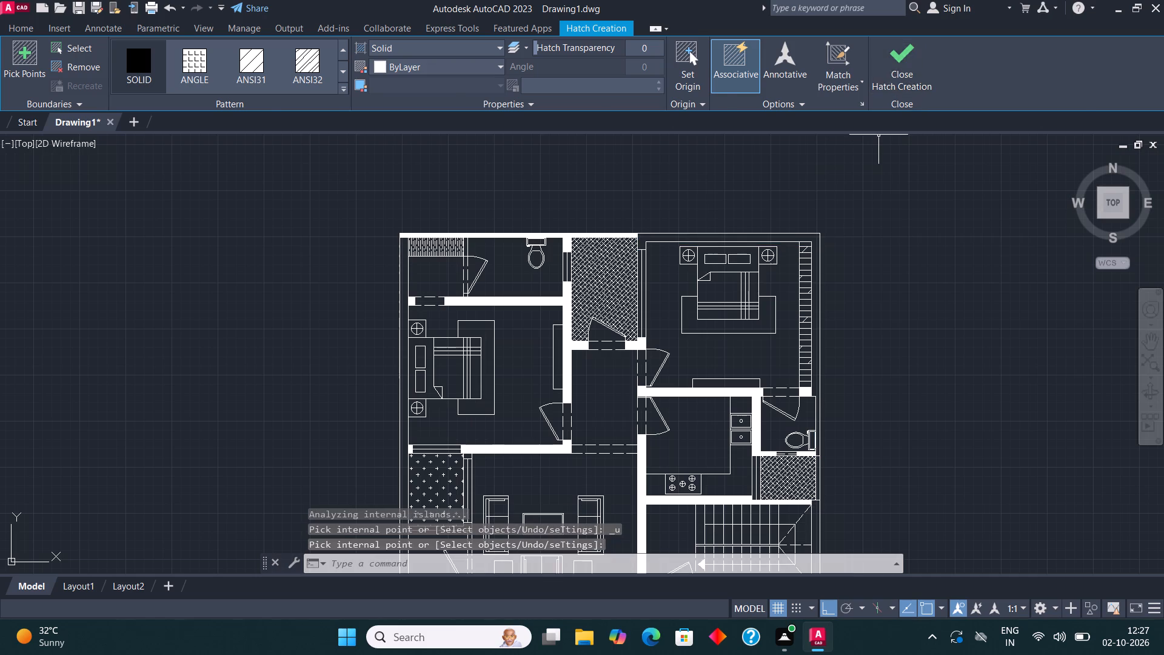
Solid-hatch the outer north and east walls around the northeast bedroom and its attached toilet.
middle_click_drag(892, 308, 741, 247)
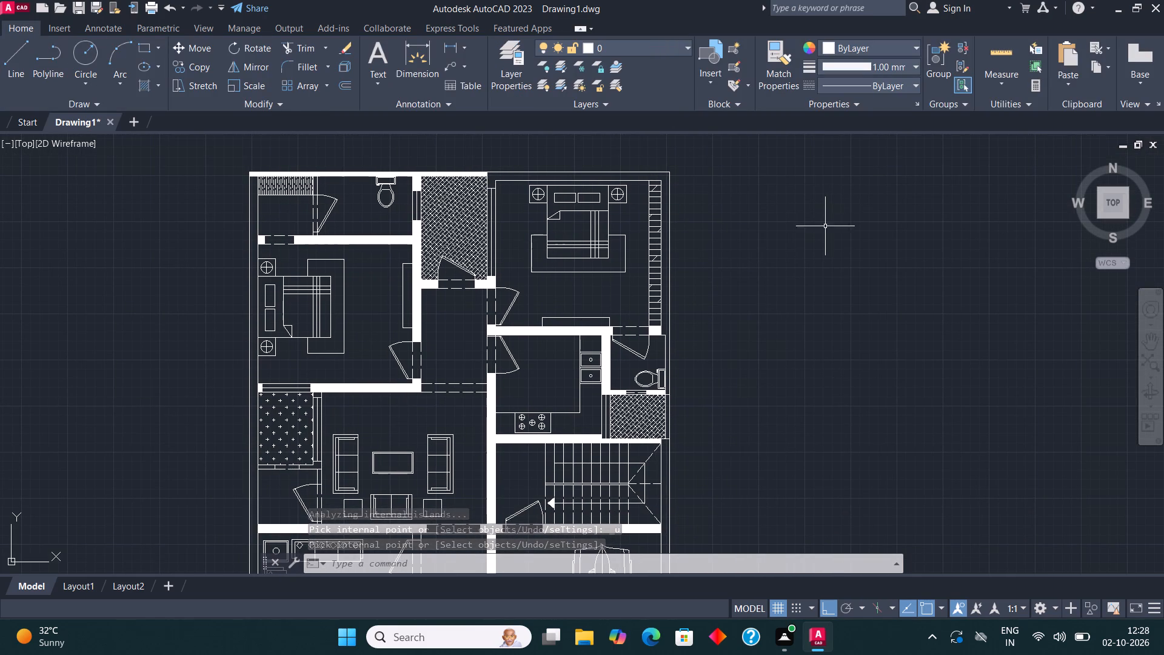
scroll(674, 409, "up", 2)
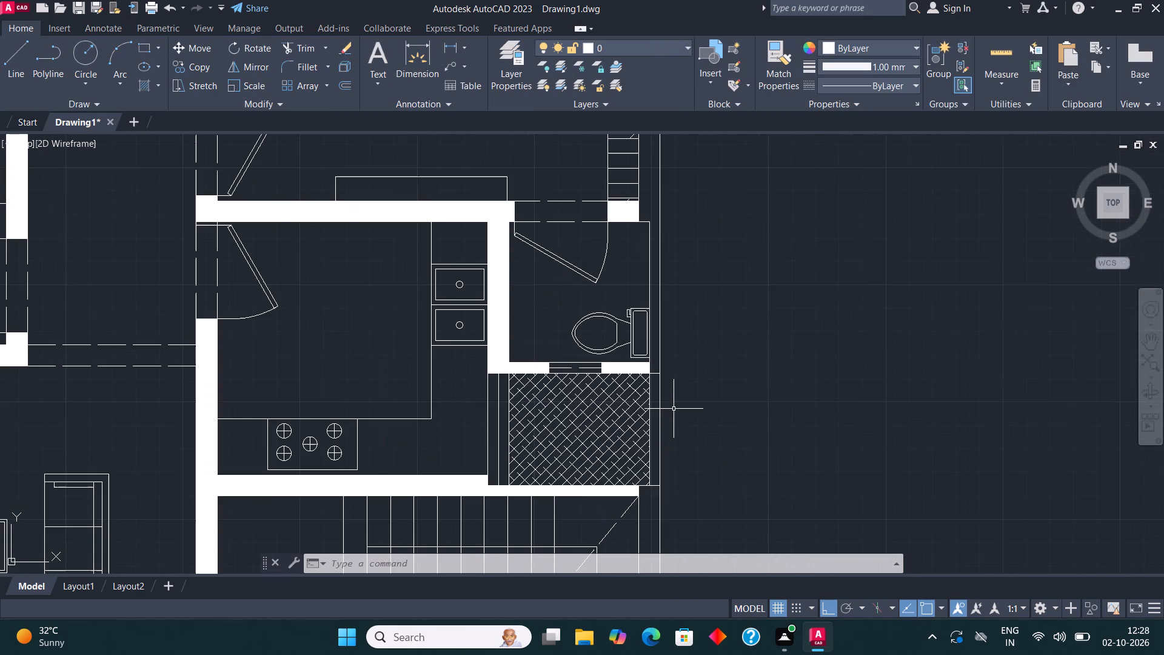
middle_click_drag(693, 347, 692, 373)
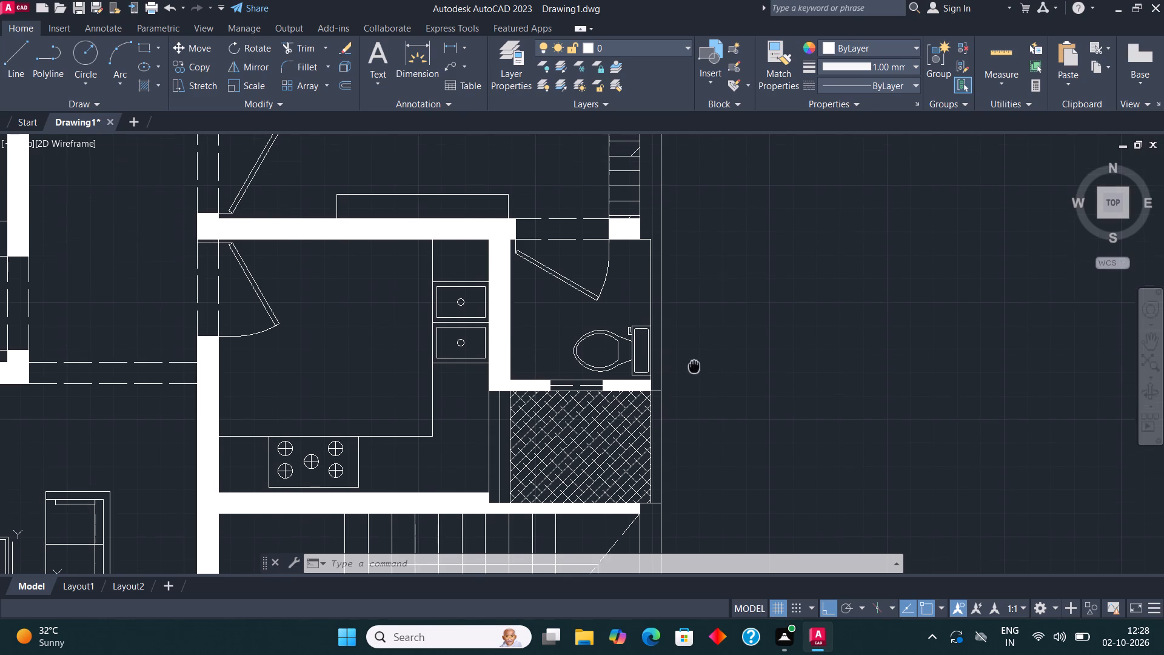
middle_click_drag(692, 373, 646, 398)
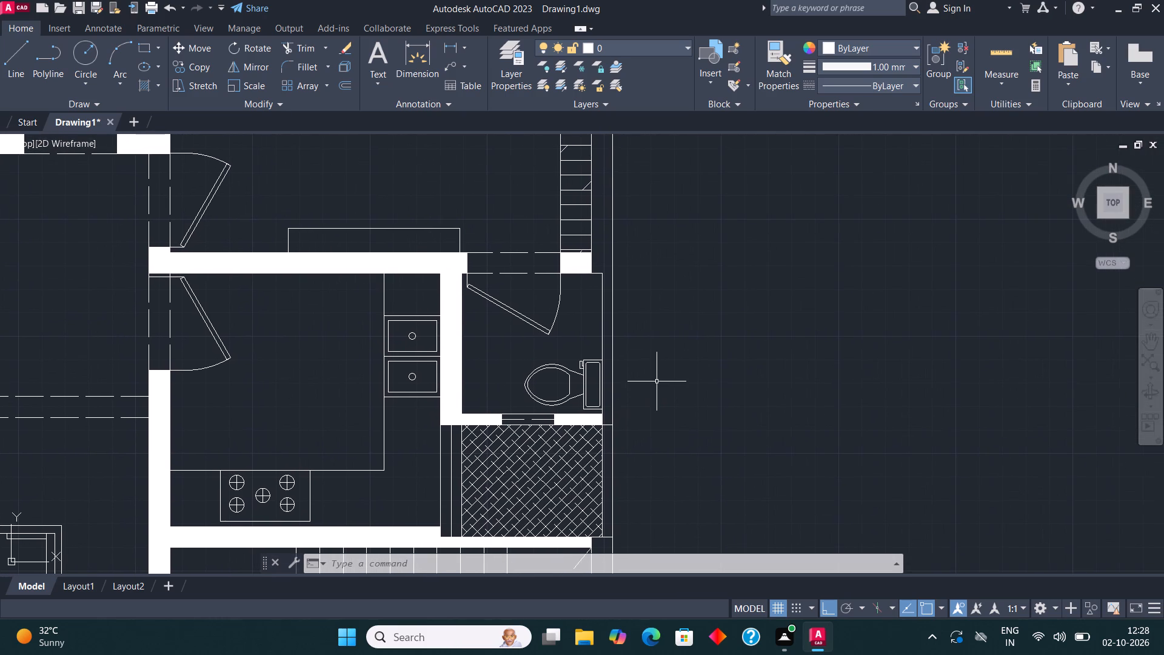
key("h")
key("Return")
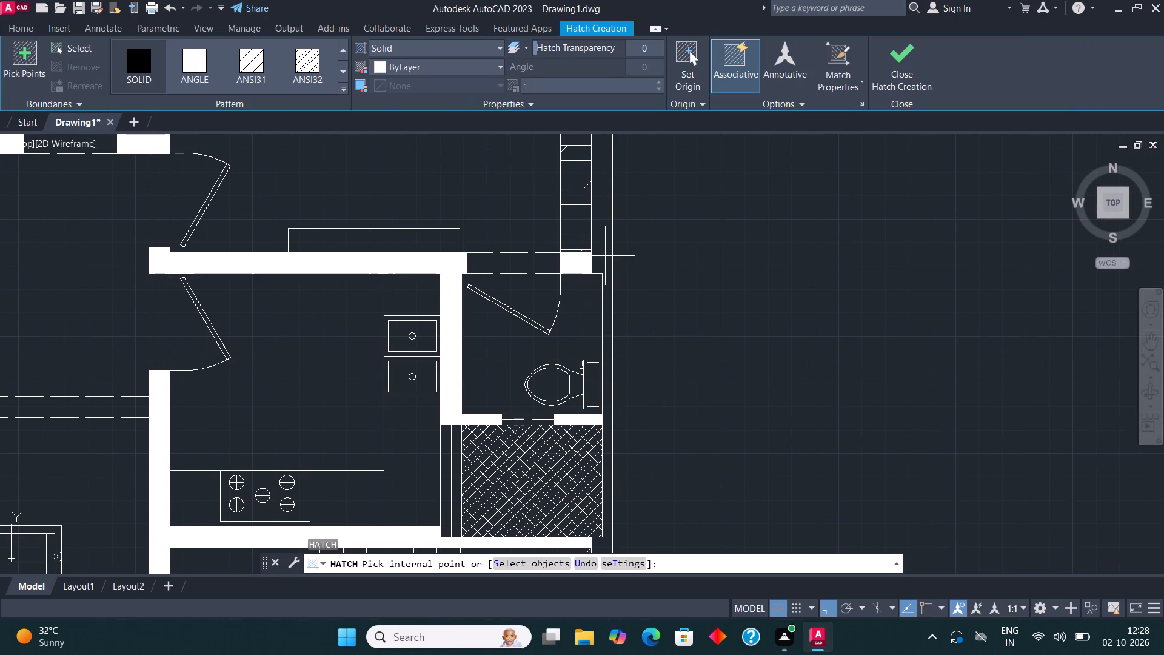
left_click(606, 240)
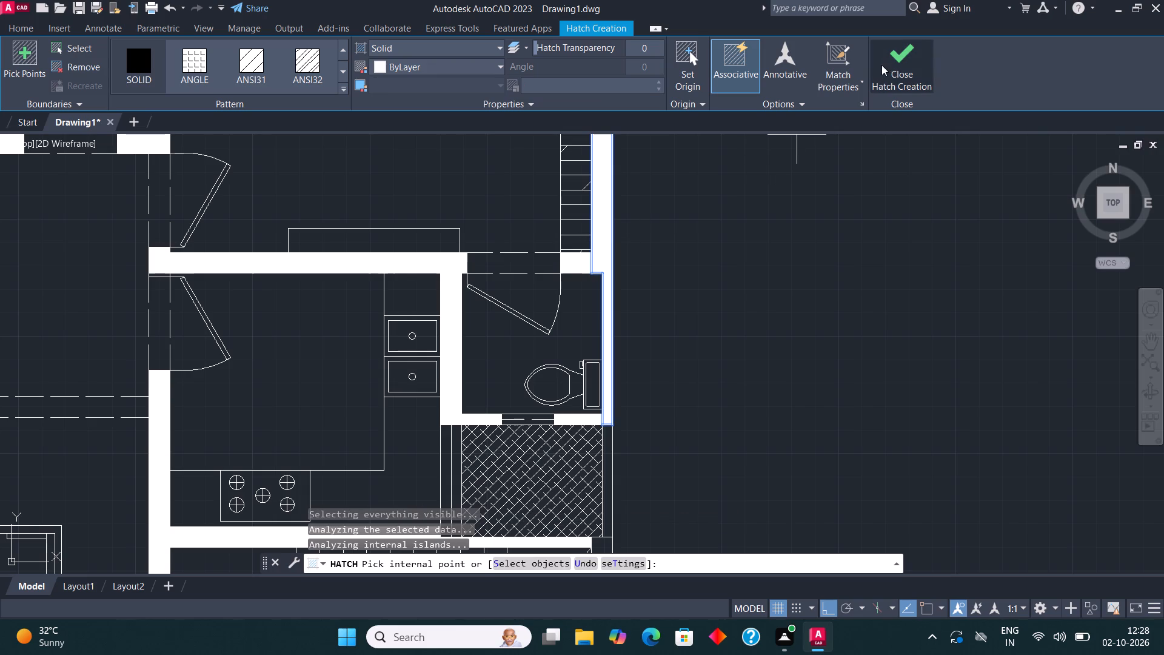
left_click(883, 59)
Draw a rectangle over the west outer wall, from the northwest corner down to the southwest sitting room's north wall.
scroll(603, 311, "down", 2)
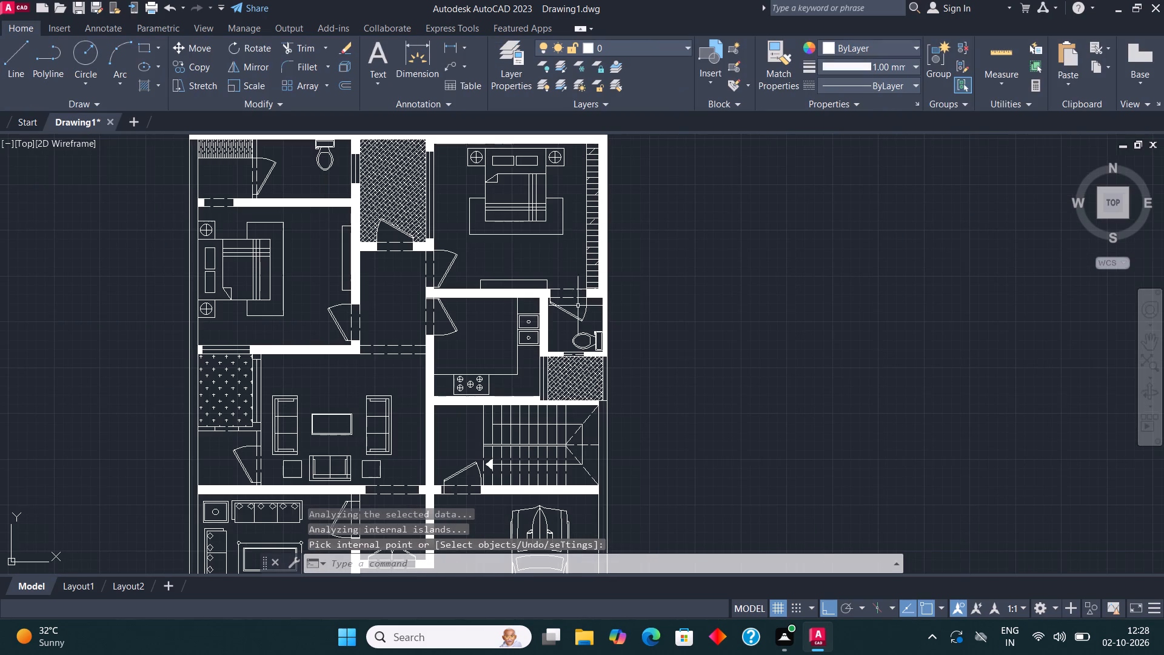
middle_click_drag(463, 298, 551, 358)
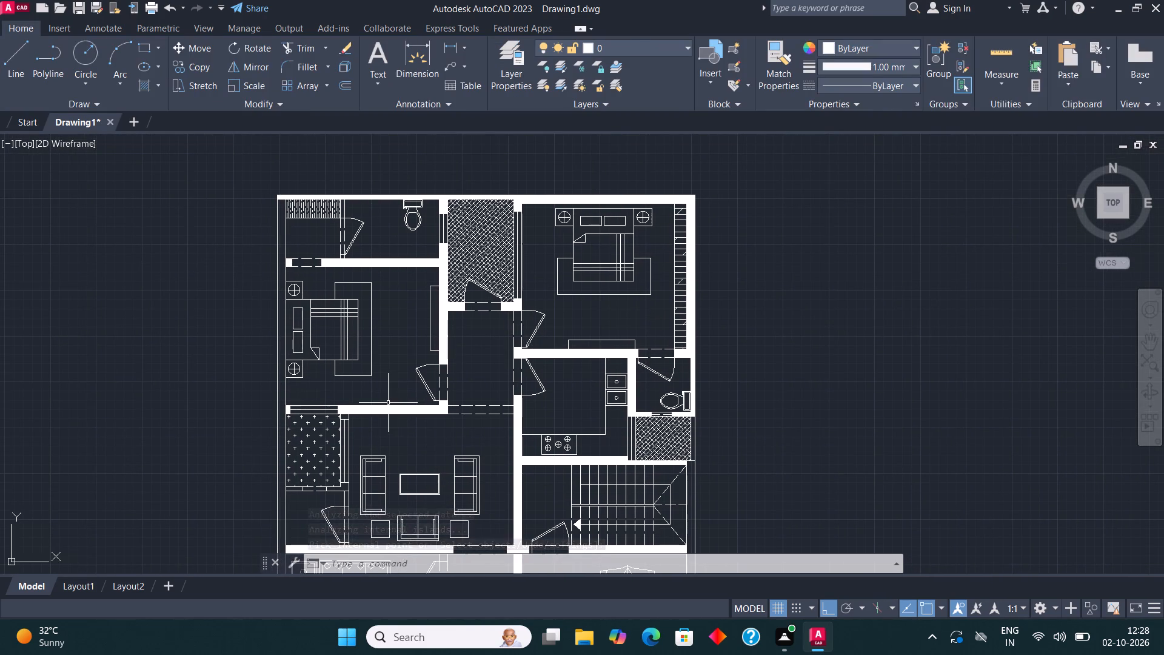
middle_click_drag(449, 377, 614, 248)
middle_click_drag(372, 436, 380, 501)
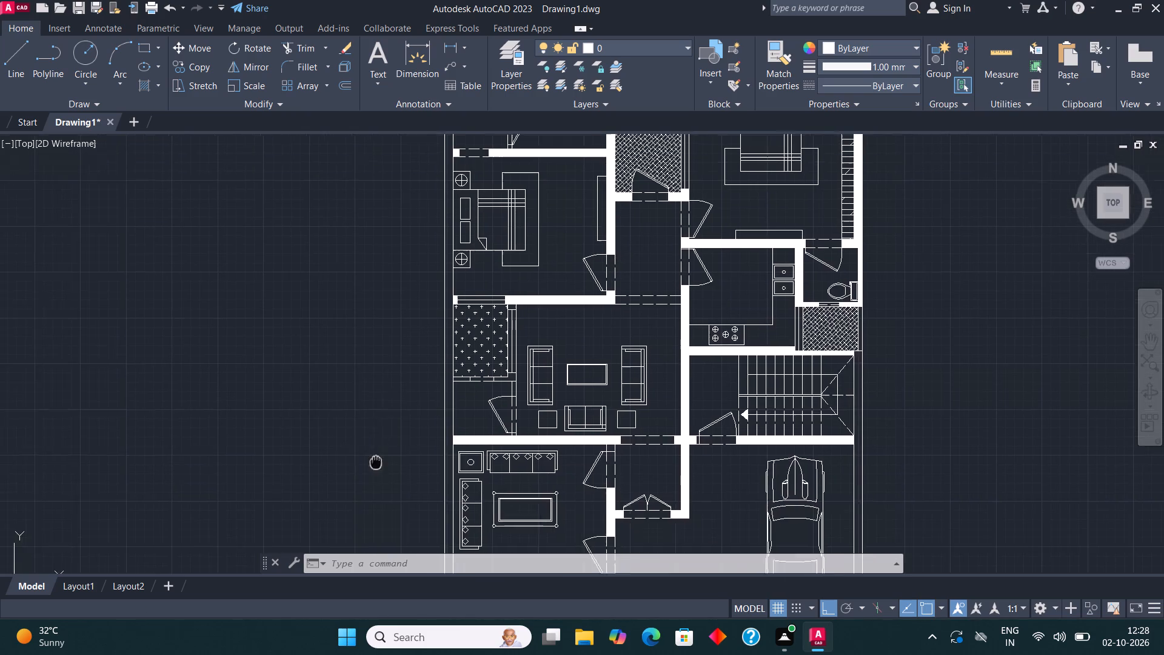
middle_click_drag(380, 501, 380, 516)
left_click(147, 49)
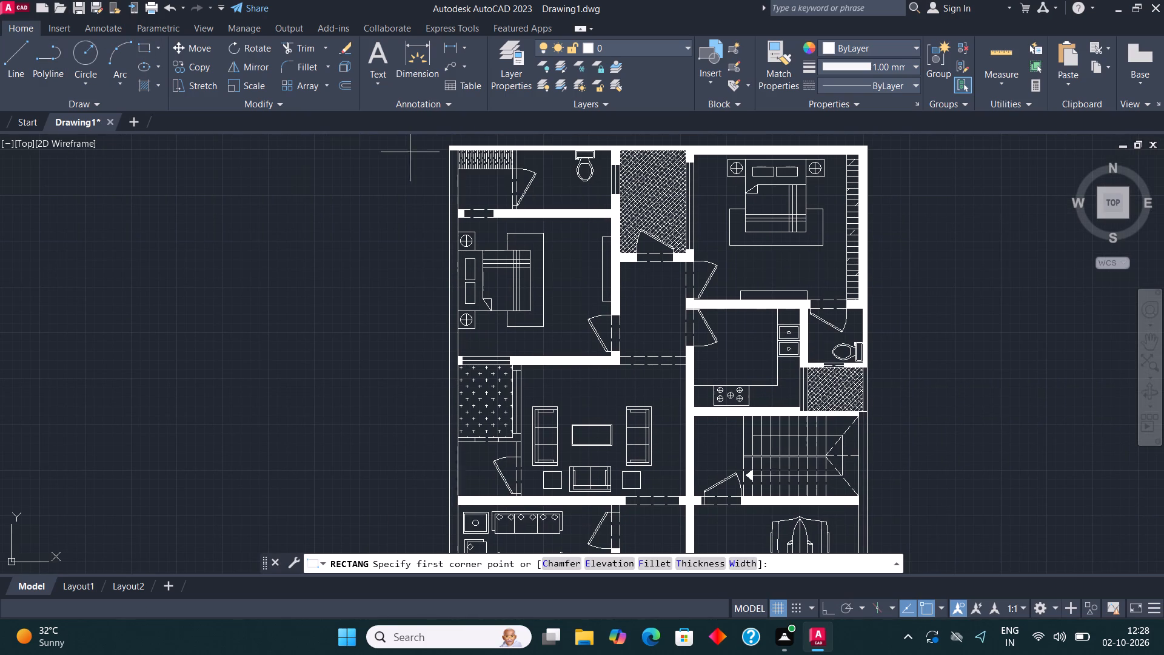
left_click(447, 142)
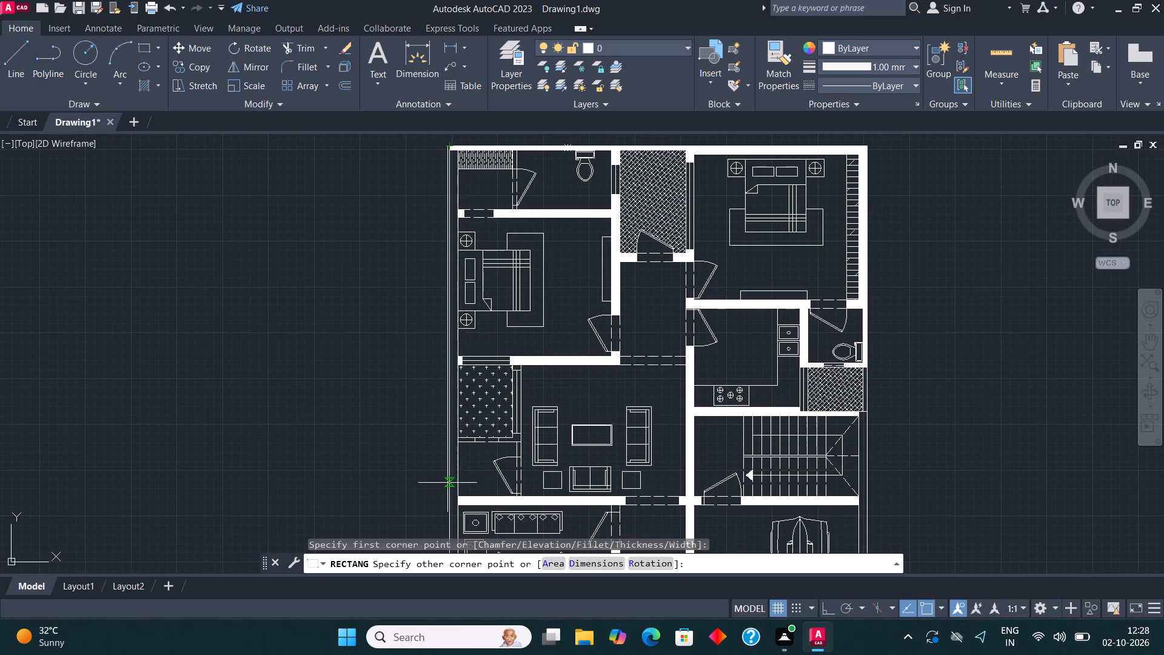
scroll(455, 466, "down", 2)
scroll(457, 466, "up", 3)
left_click(449, 514)
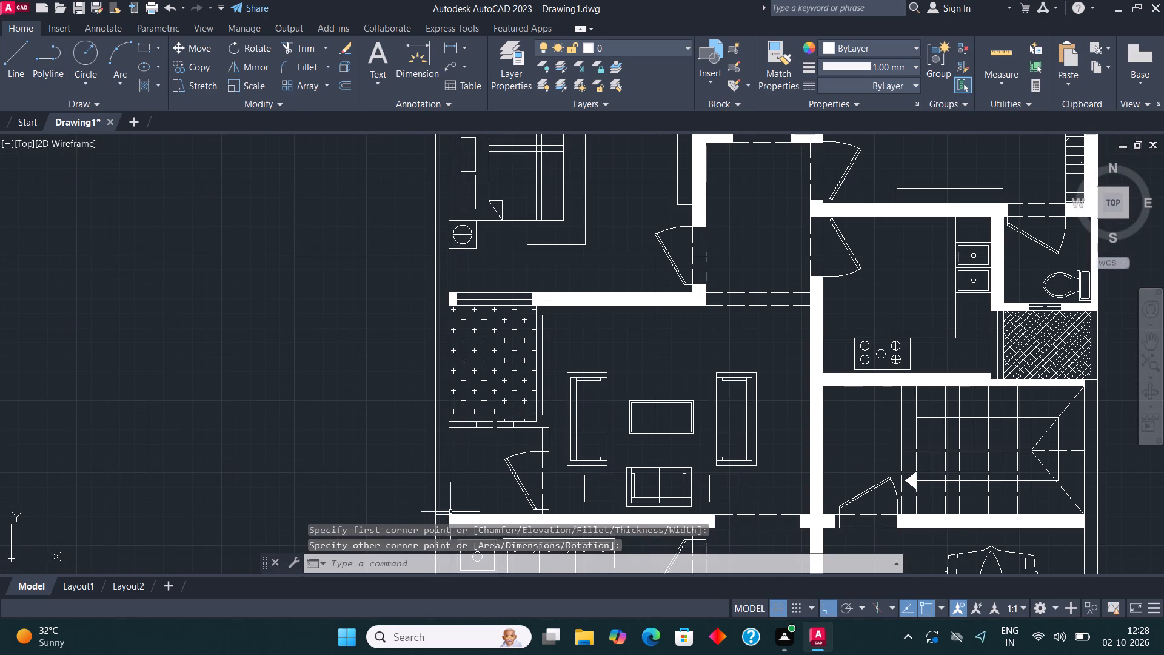
Solid-hatch the whole west outer wall and the south wall of the small room at the plan's southwest corner.
scroll(567, 367, "down", 3)
scroll(538, 450, "up", 1)
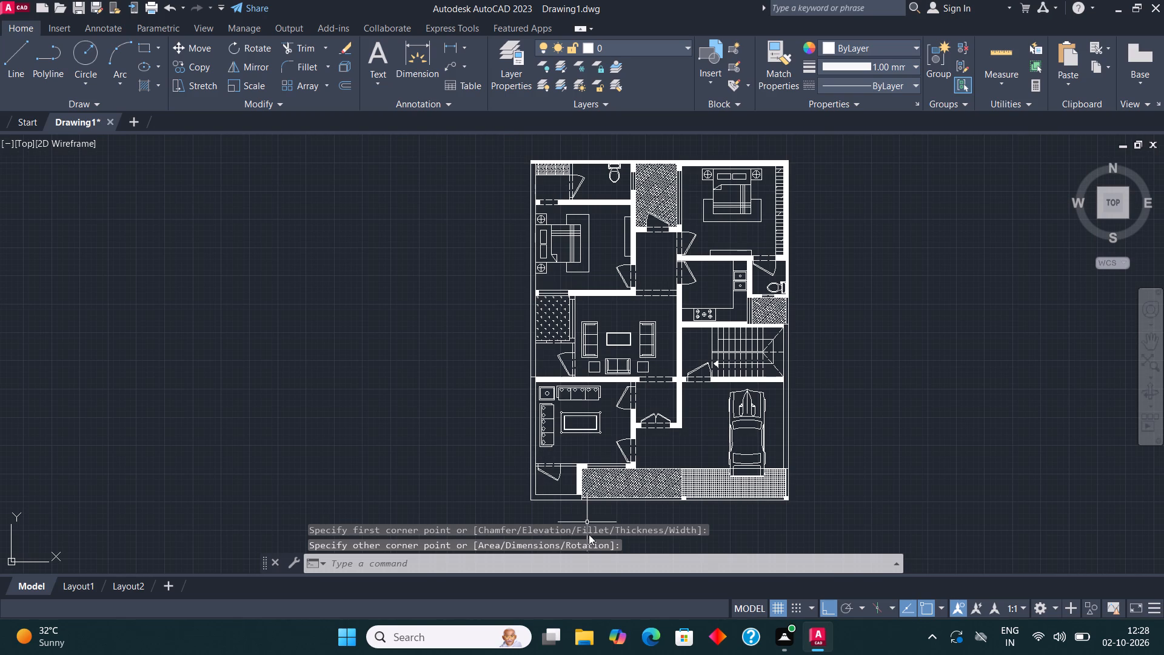
middle_click_drag(586, 530, 561, 500)
key("h")
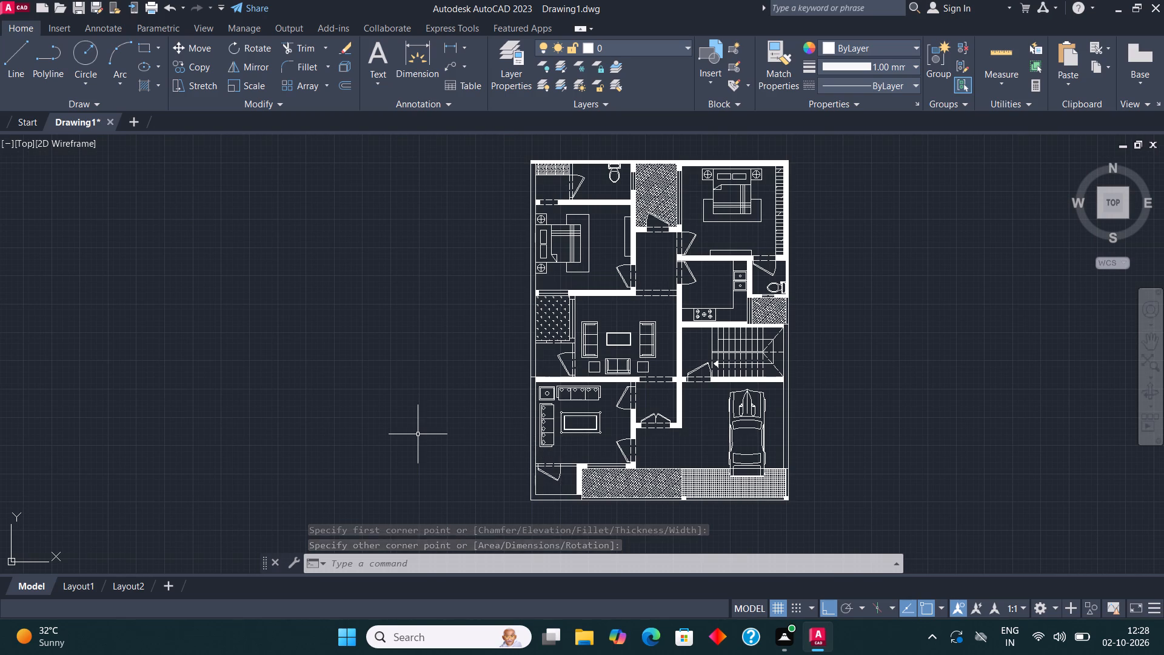
key("Return")
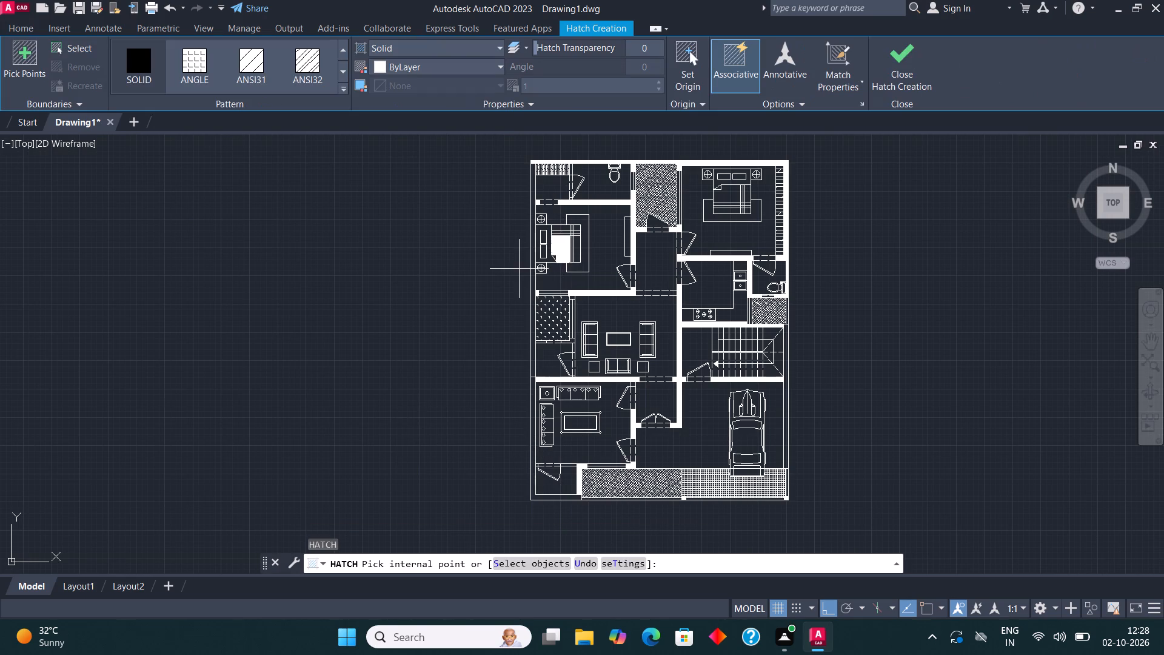
scroll(519, 269, "up", 2)
left_click(541, 268)
scroll(540, 271, "down", 2)
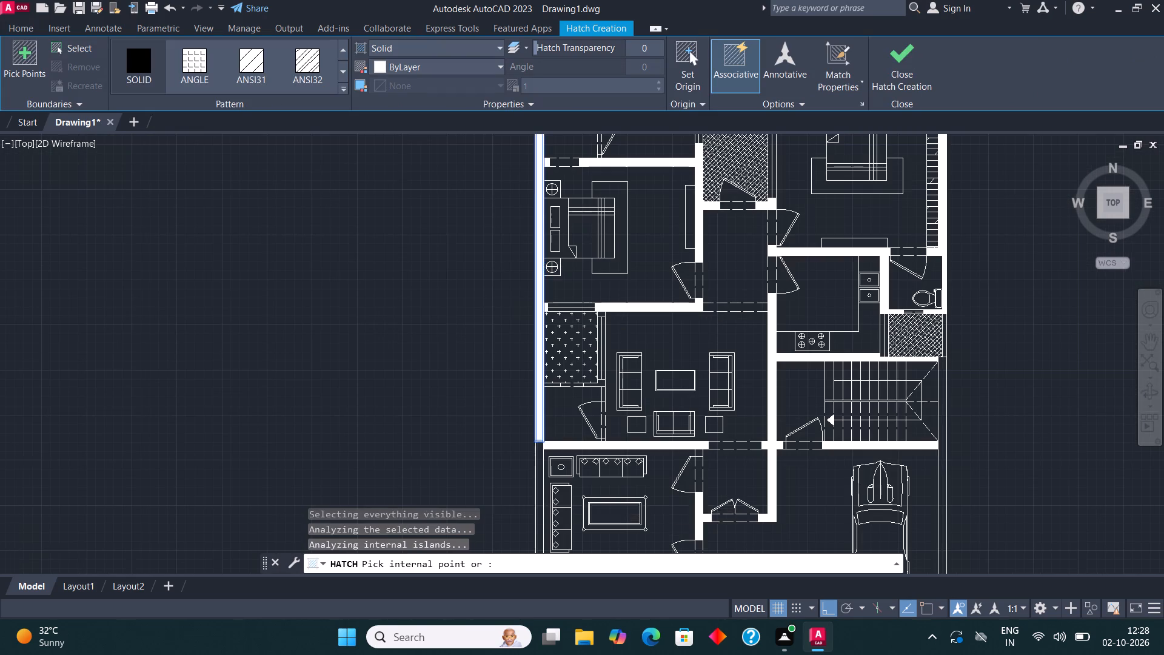
scroll(542, 366, "up", 3)
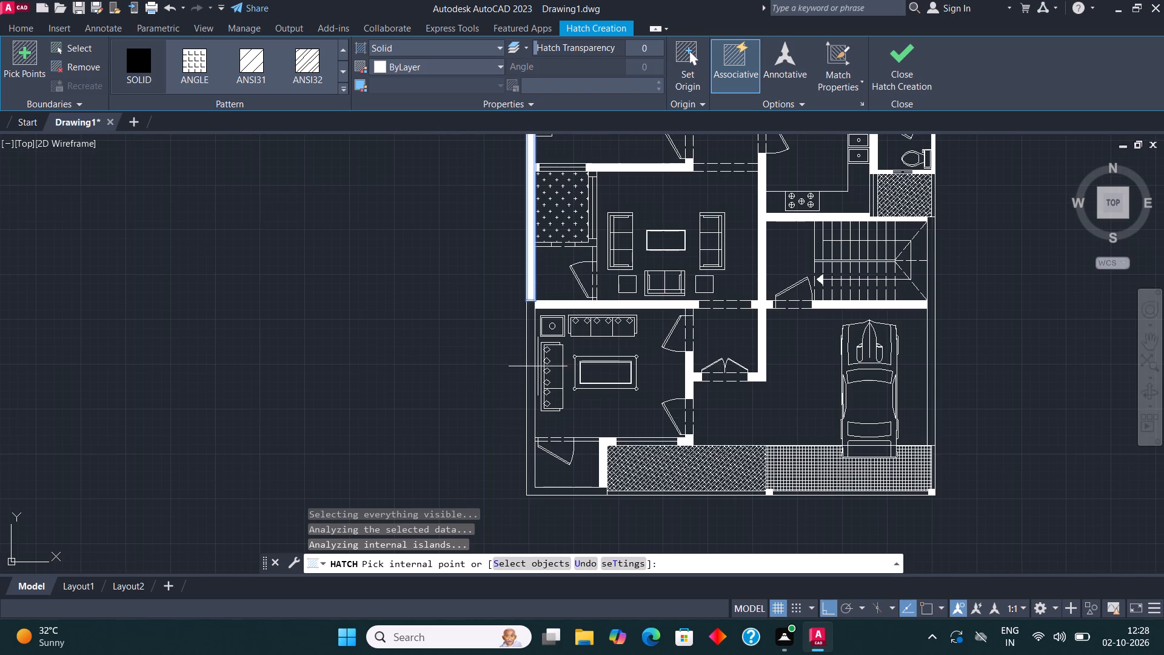
scroll(537, 364, "up", 1)
left_click(526, 354)
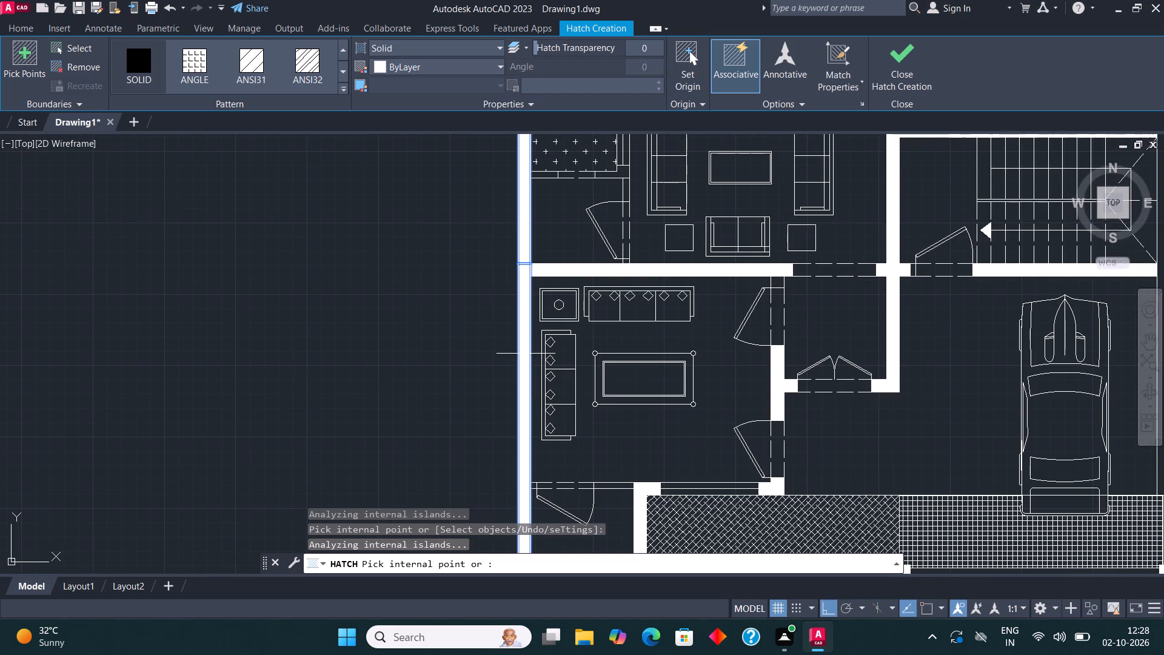
scroll(526, 354, "down", 2)
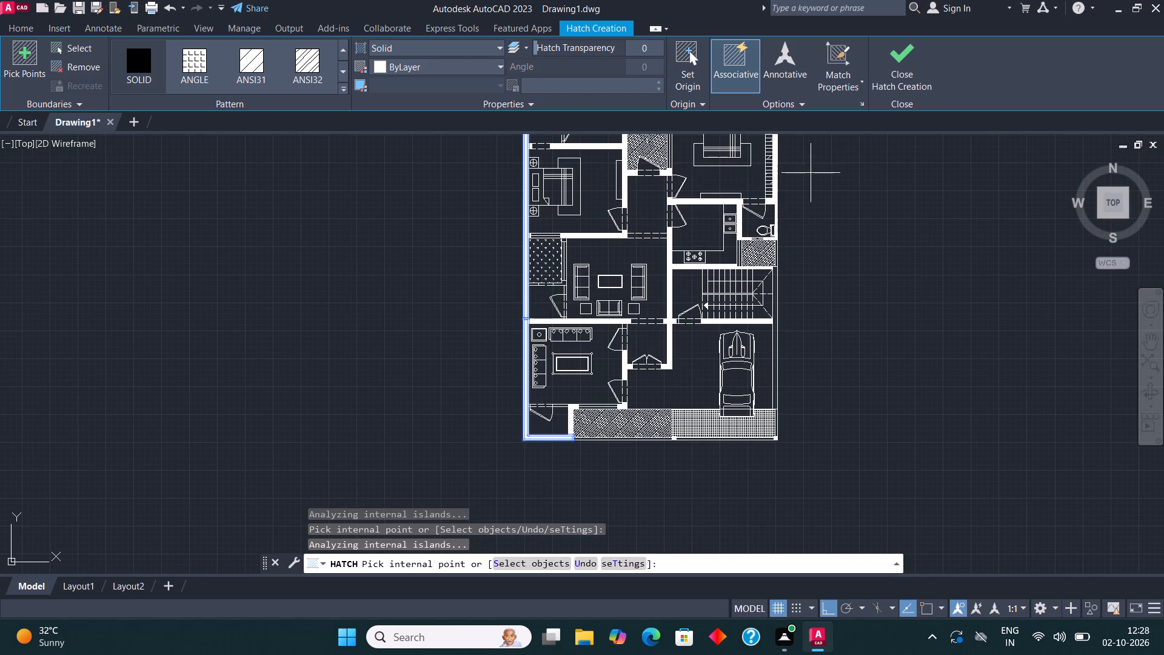
left_click(895, 60)
Solid-hatch the short wall between the door and the window in the southwest sitting room's south wall.
middle_click_drag(680, 311, 660, 311)
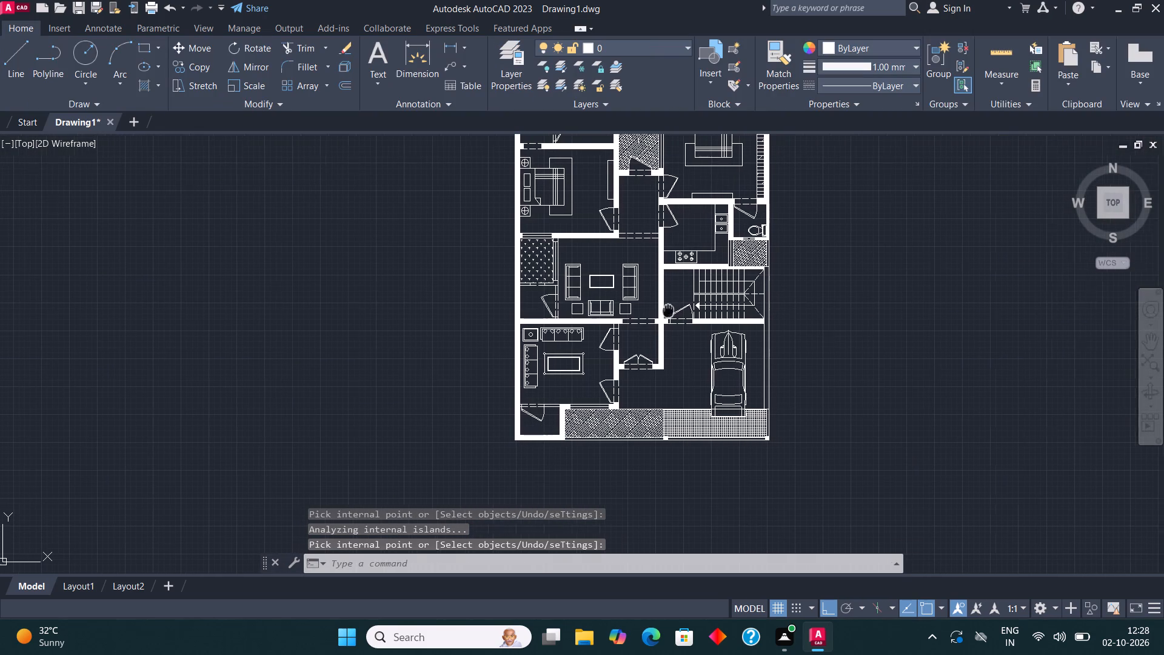
middle_click_drag(660, 311, 620, 309)
scroll(495, 412, "up", 3)
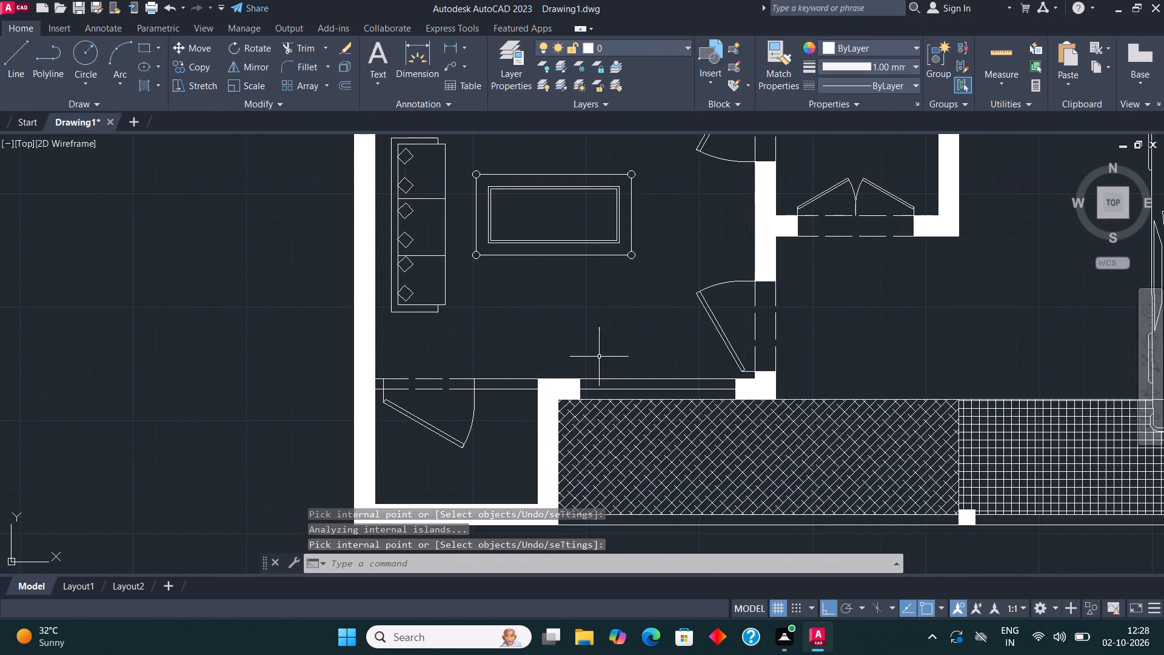
key("h")
key("Return")
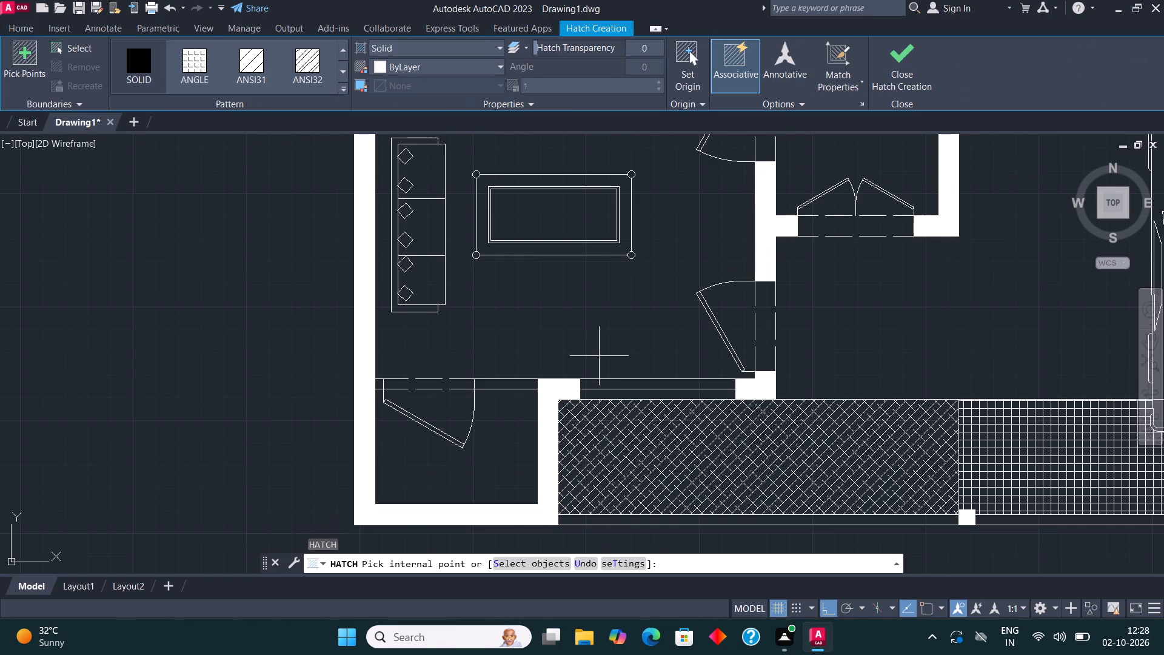
left_click(500, 385)
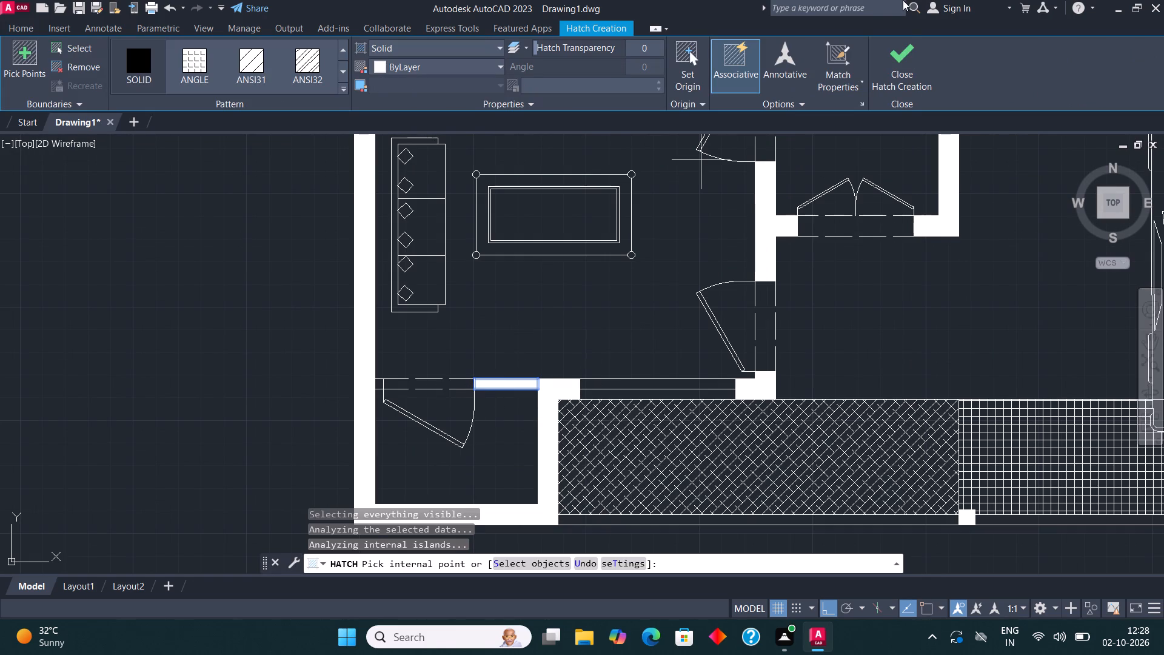
left_click(905, 50)
Solid-hatch the east outer wall beside the staircase and car porch.
scroll(383, 377, "down", 4)
middle_click_drag(433, 391, 463, 401)
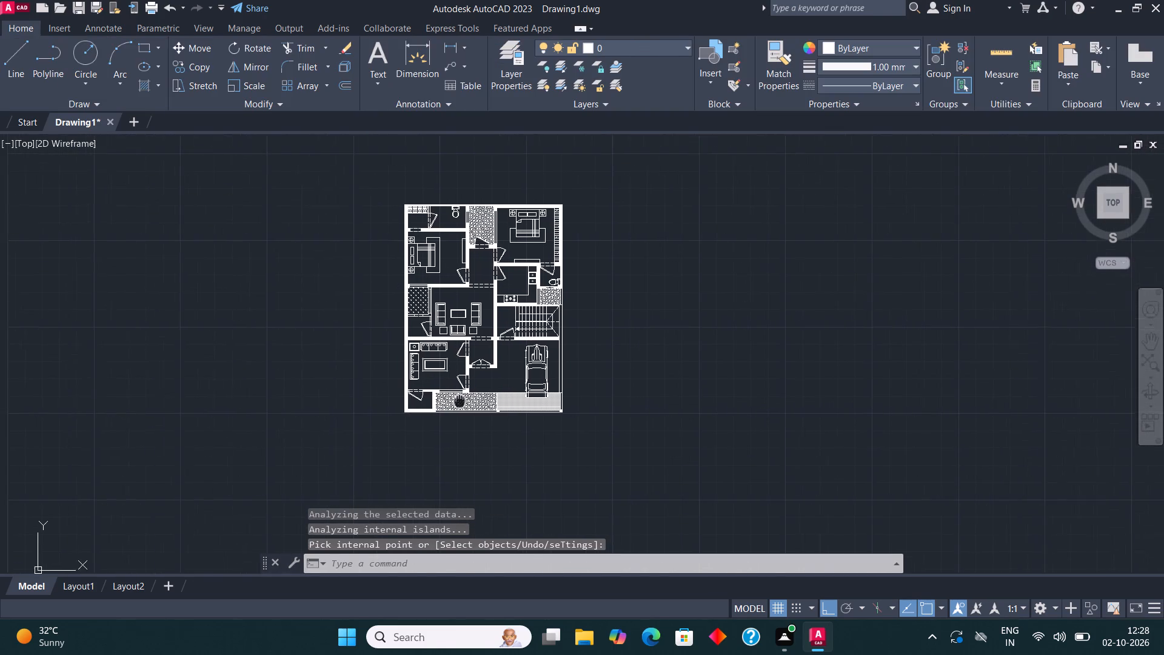
middle_click_drag(463, 401, 467, 405)
scroll(429, 412, "up", 2)
middle_click_drag(578, 280, 579, 281)
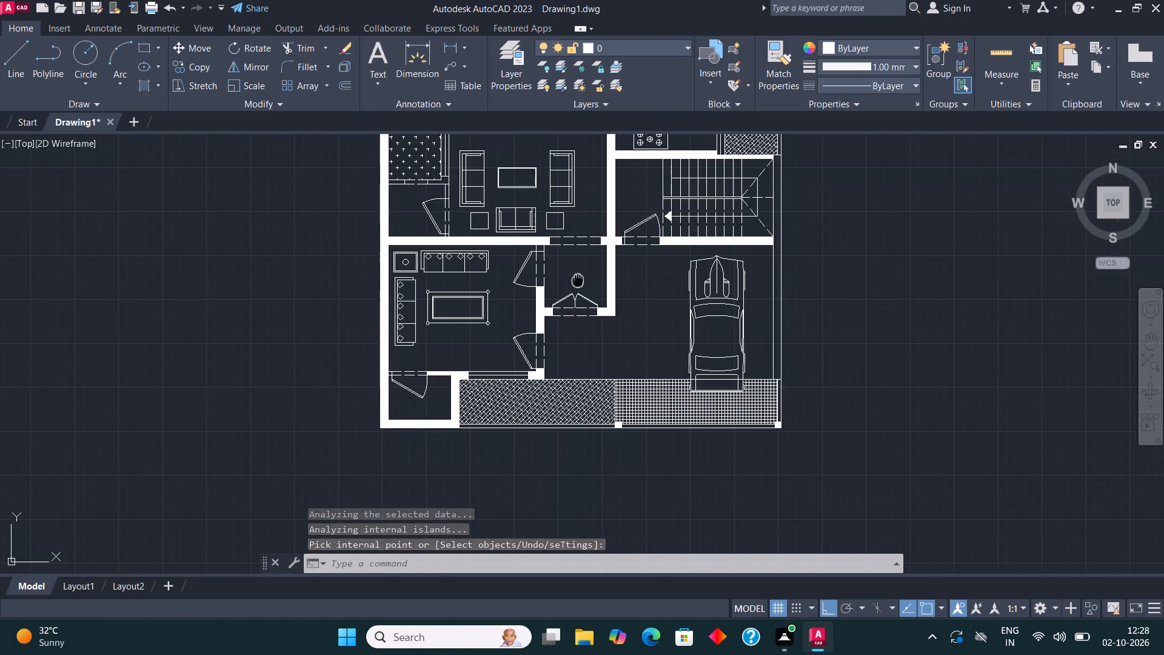
middle_click_drag(579, 281, 561, 421)
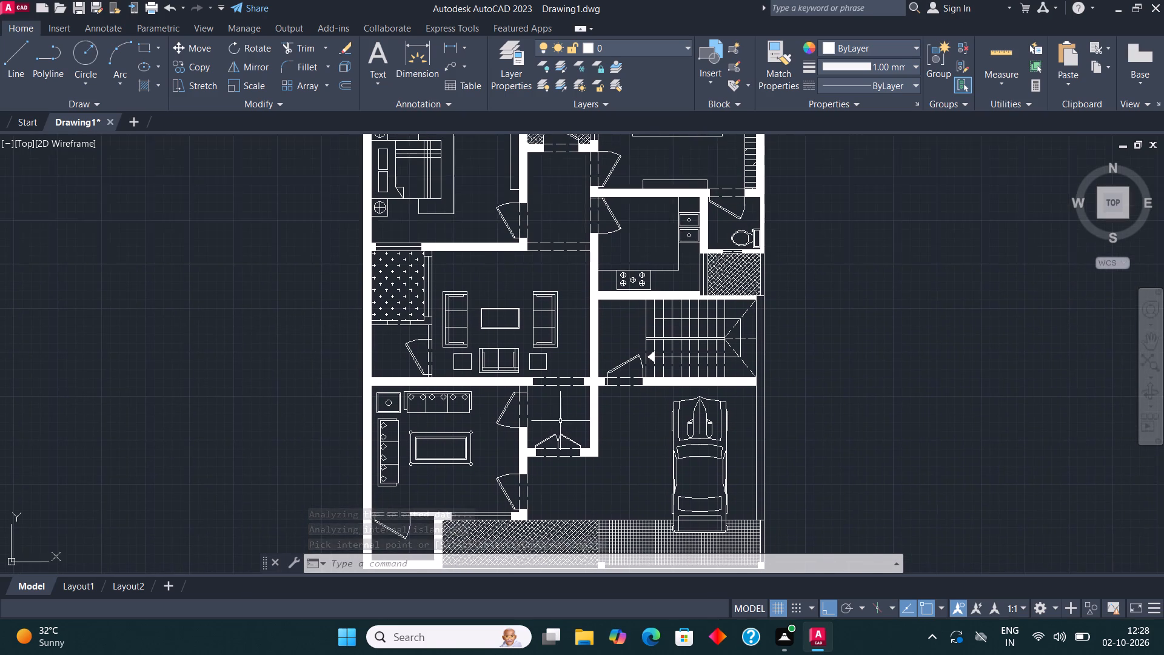
scroll(558, 408, "up", 1)
scroll(554, 391, "down", 1)
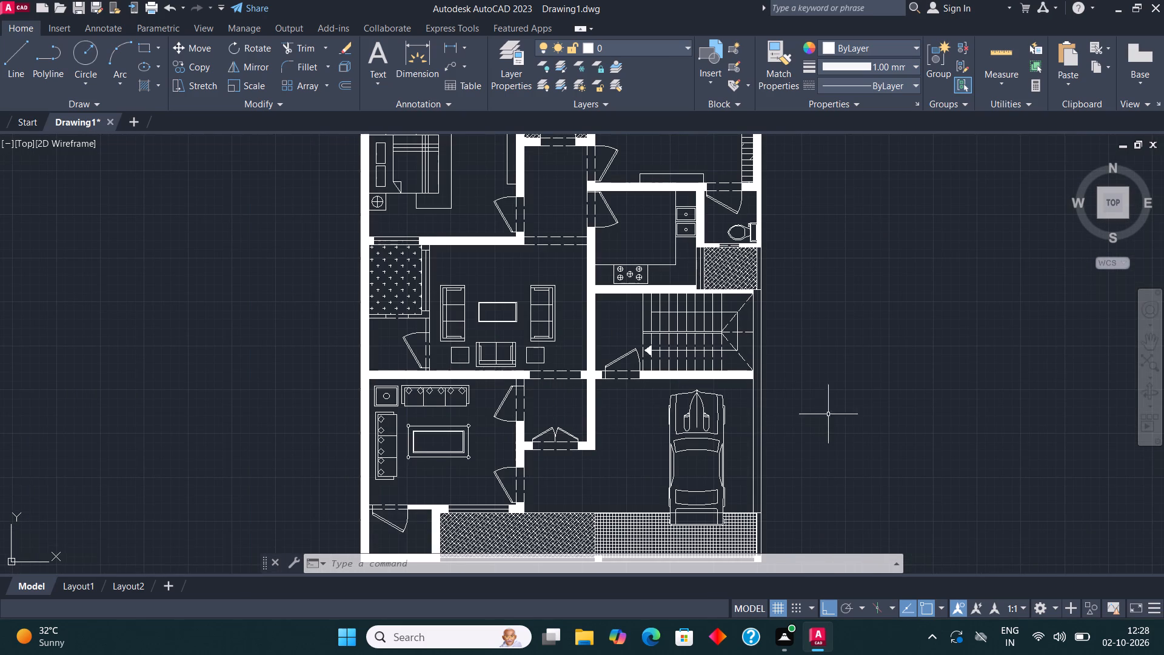
middle_click_drag(824, 413, 729, 412)
key("h")
key("Return")
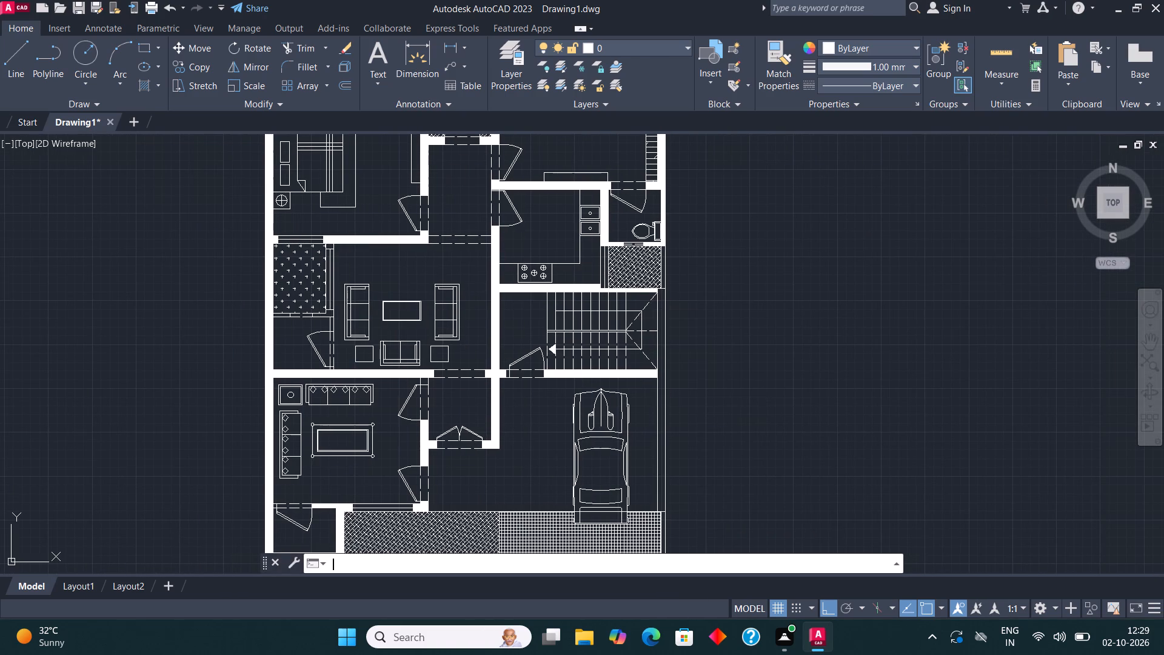
left_click(663, 397)
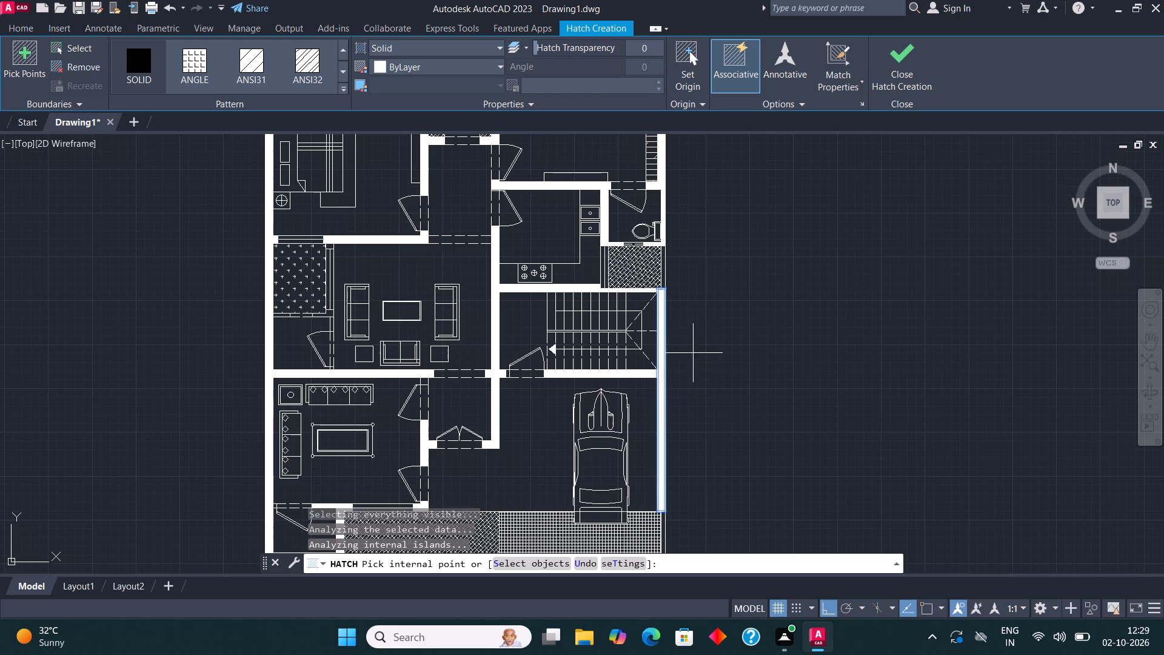
left_click(915, 50)
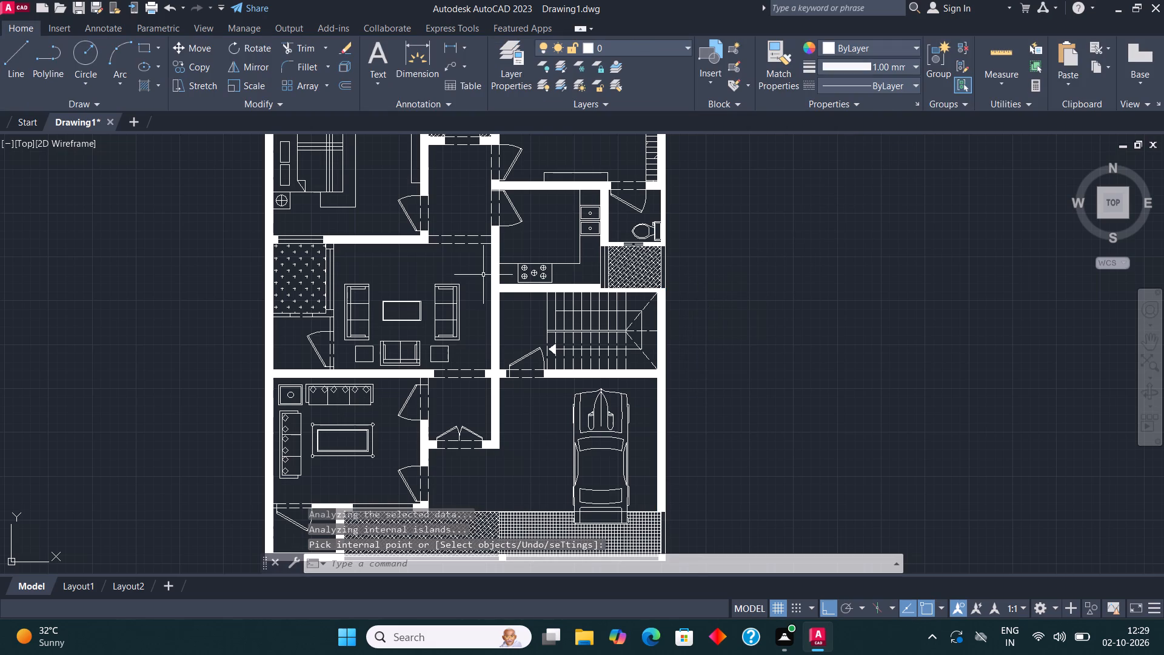
Solid-hatch the walls around the small room south of the cross-patterned court, on both sides of its window and above its door.
middle_click_drag(483, 275, 569, 346)
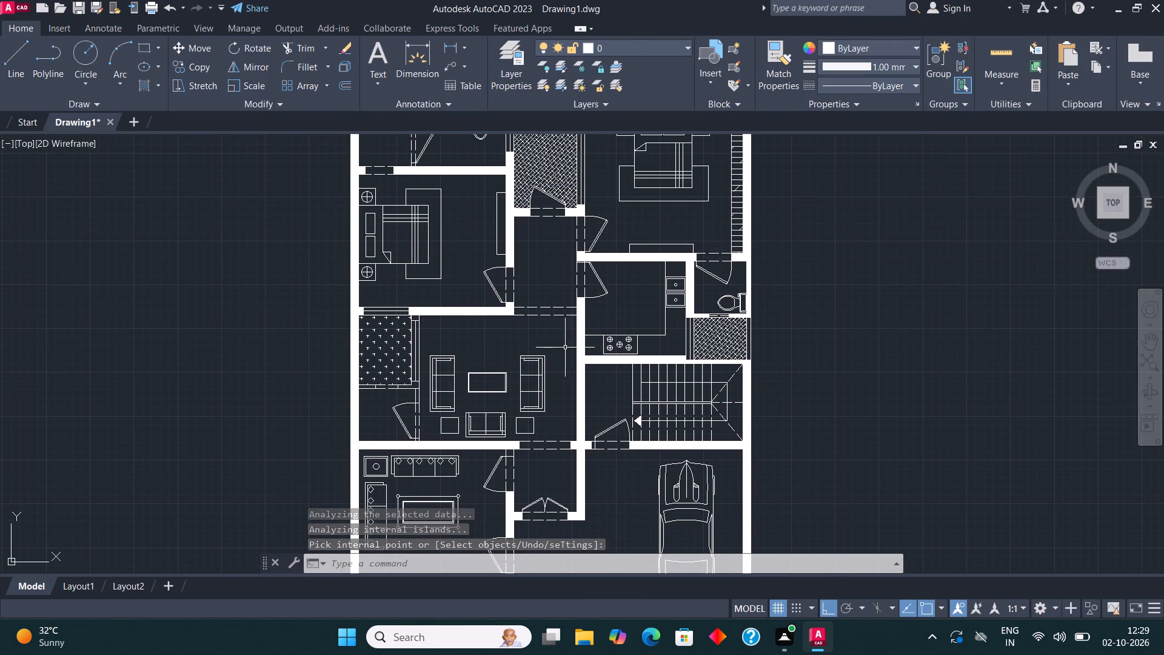
scroll(344, 407, "up", 1)
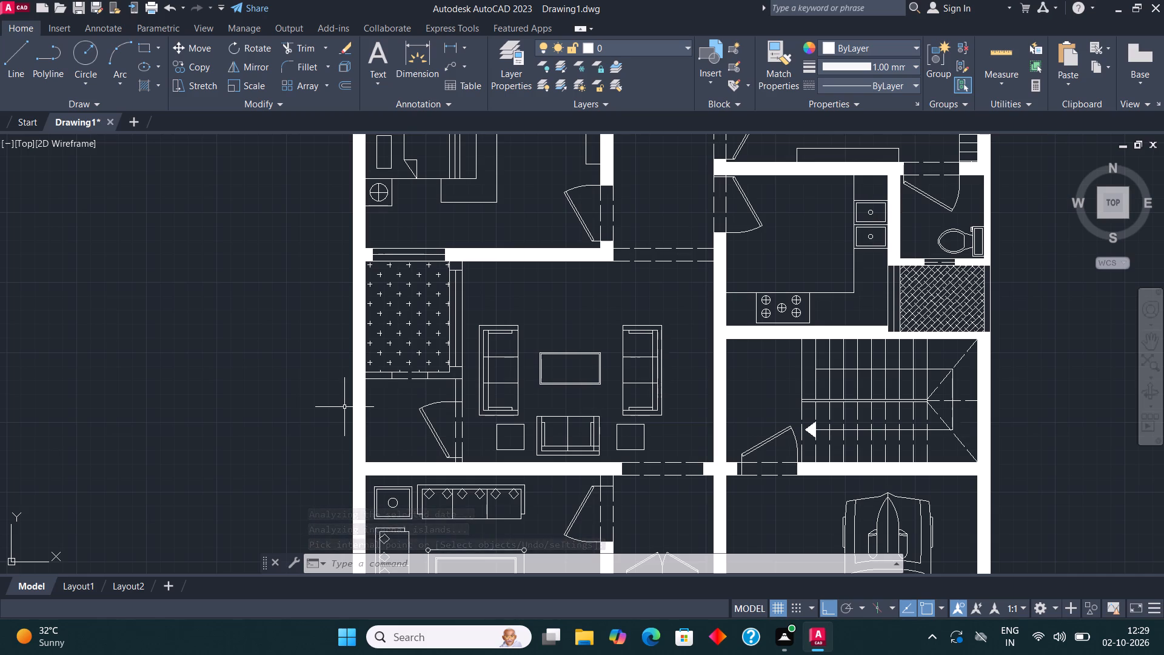
key("h")
key("Return")
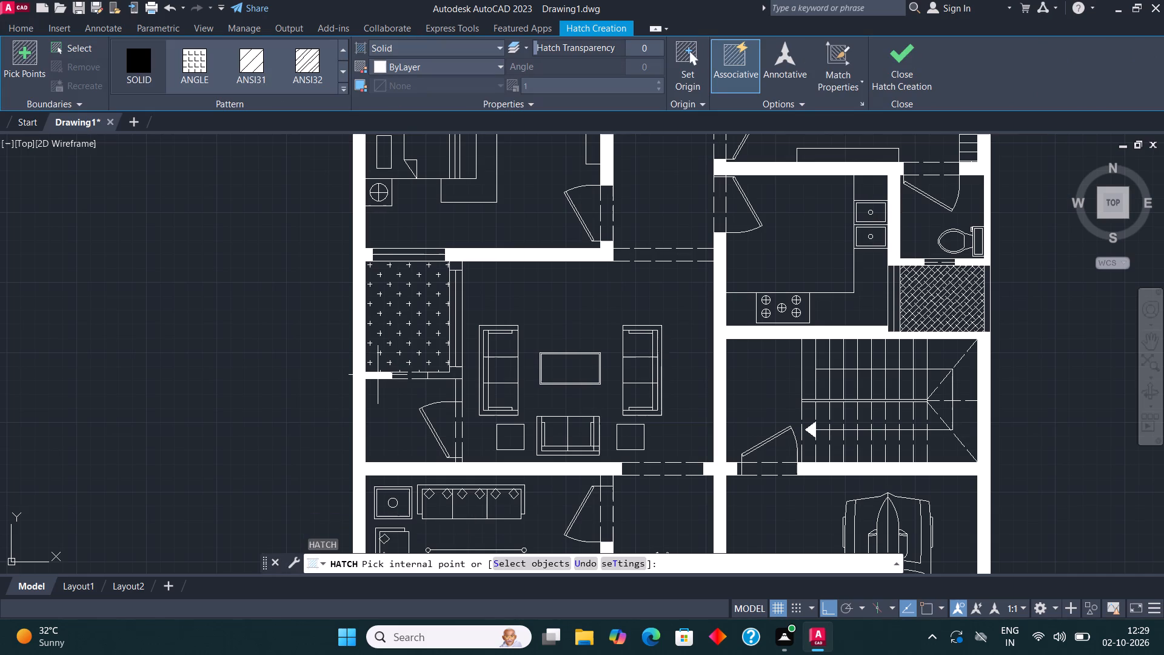
left_click(378, 375)
left_click(443, 376)
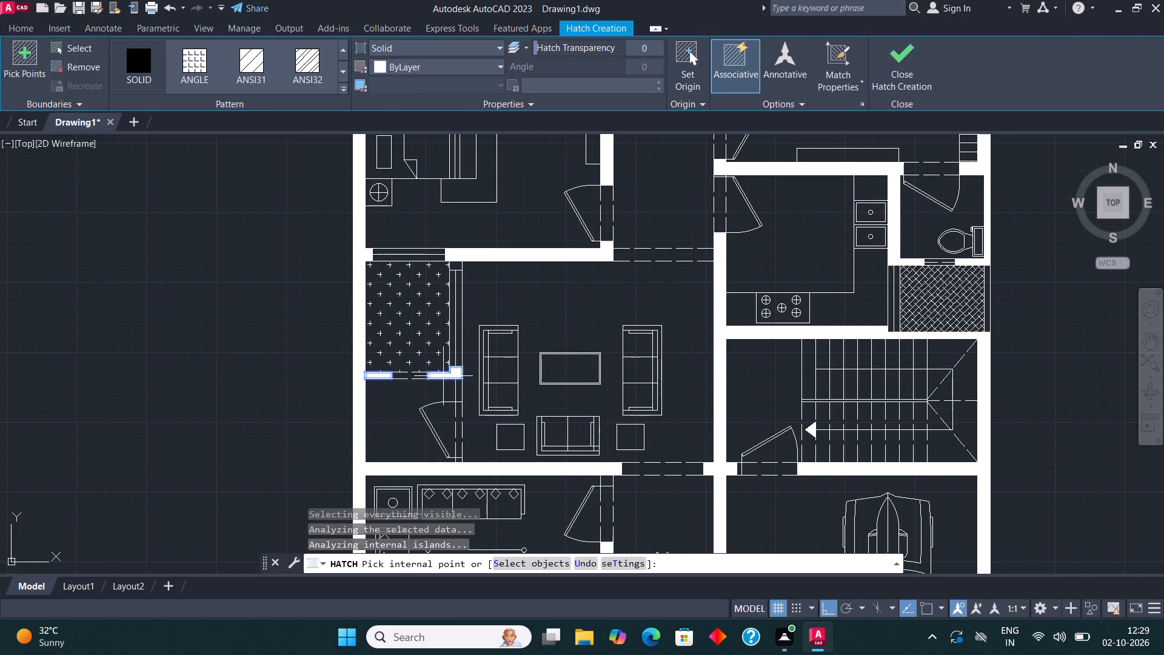
left_click(458, 397)
scroll(498, 322, "down", 1)
middle_click_drag(500, 337, 482, 396)
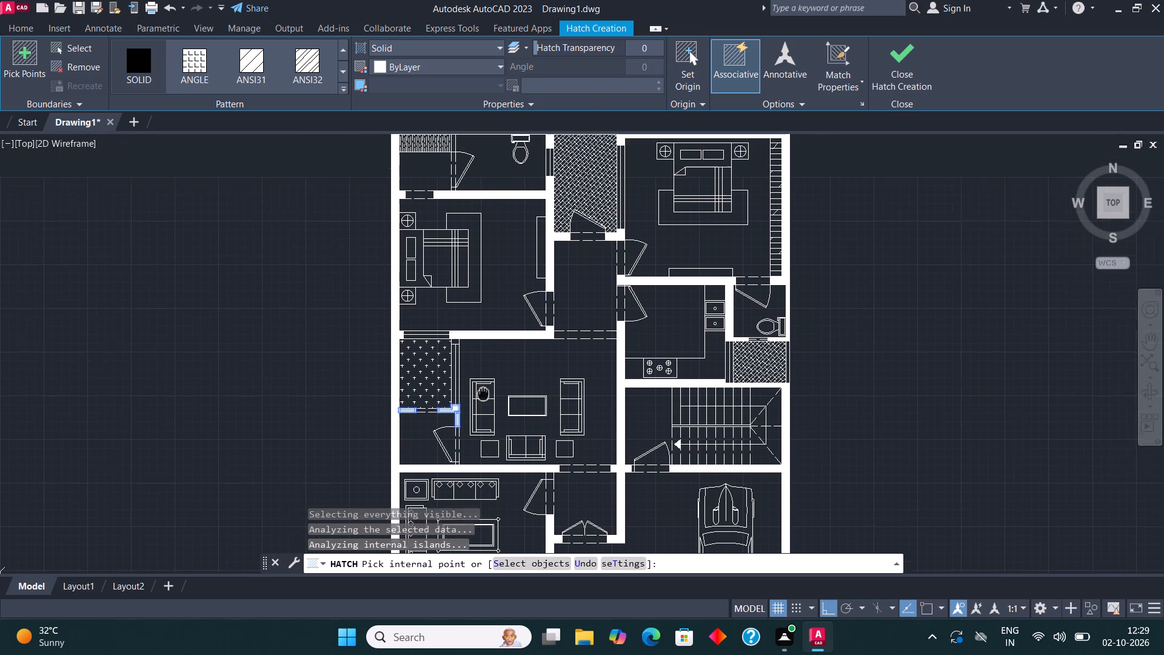
middle_click_drag(482, 396, 455, 507)
left_click(890, 70)
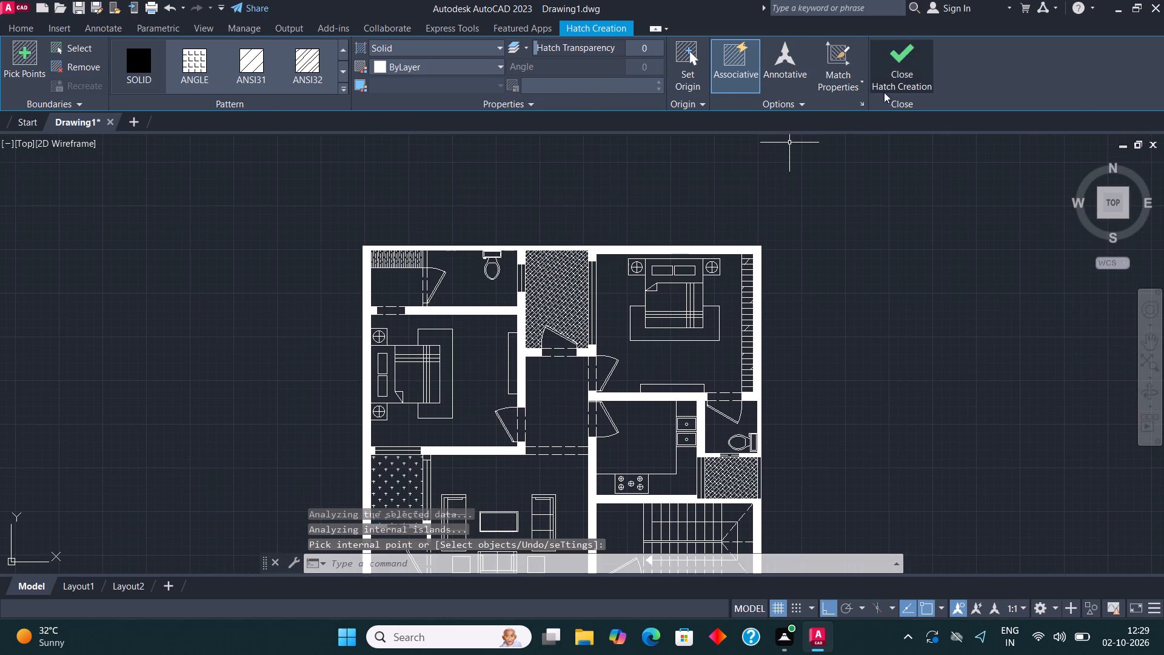
Add a two-line multiline text label reading DRESS and 5'*5' in the dressing room at the plan's northwest corner.
scroll(570, 243, "down", 1)
middle_click_drag(731, 387, 729, 387)
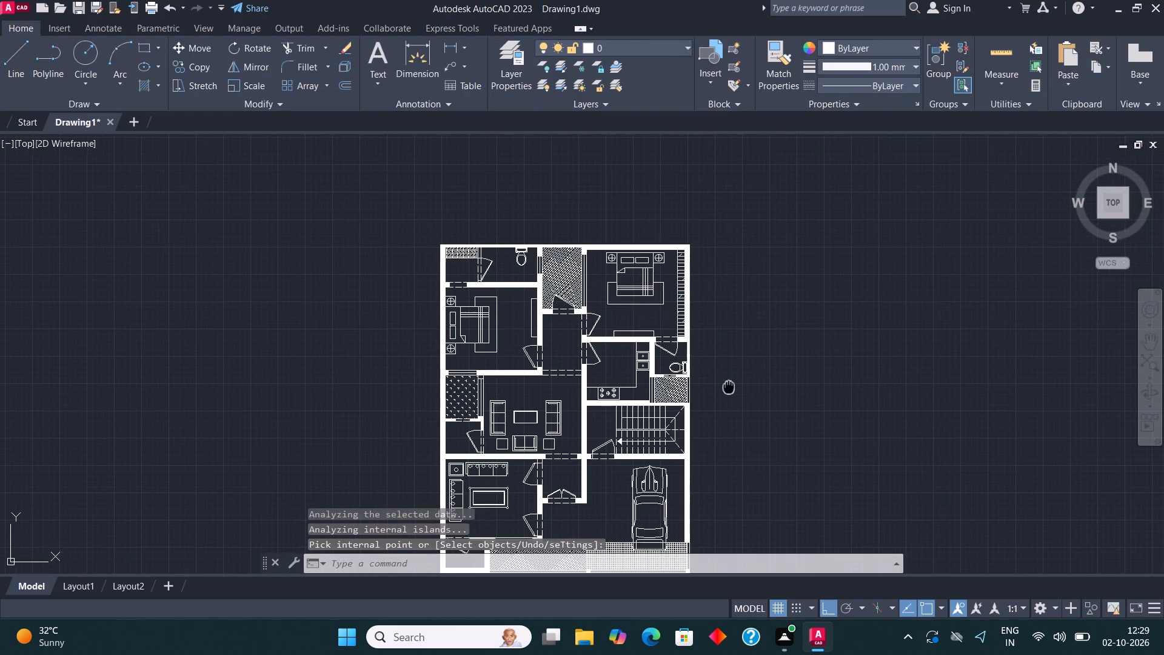
middle_click_drag(729, 387, 661, 341)
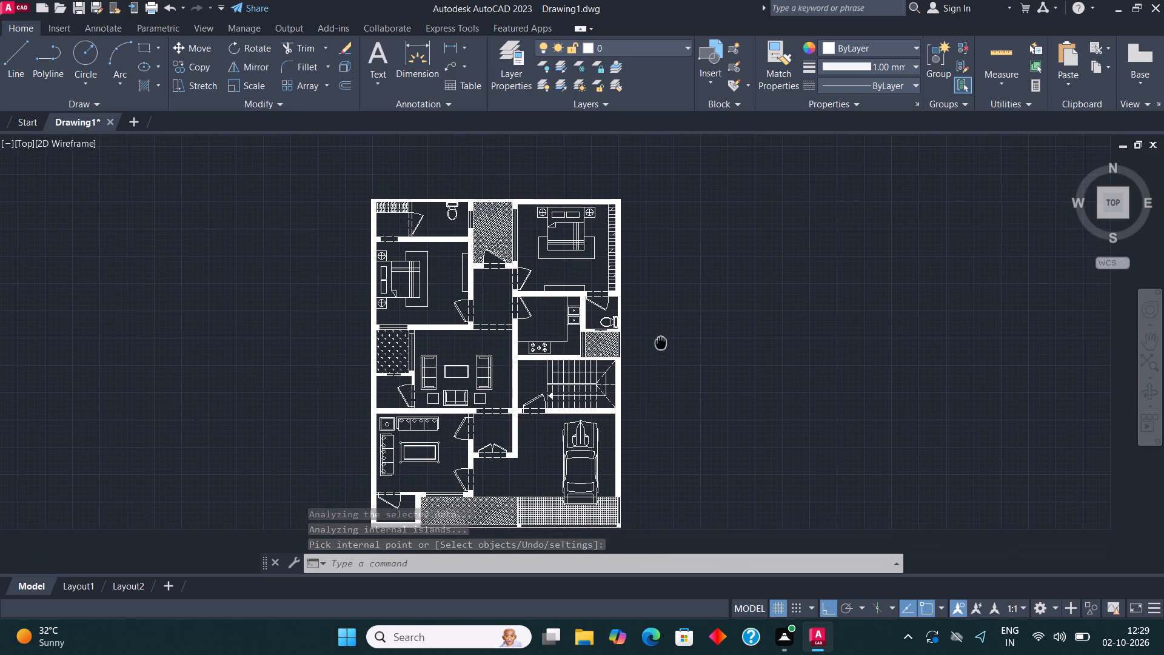
middle_click_drag(661, 341, 761, 431)
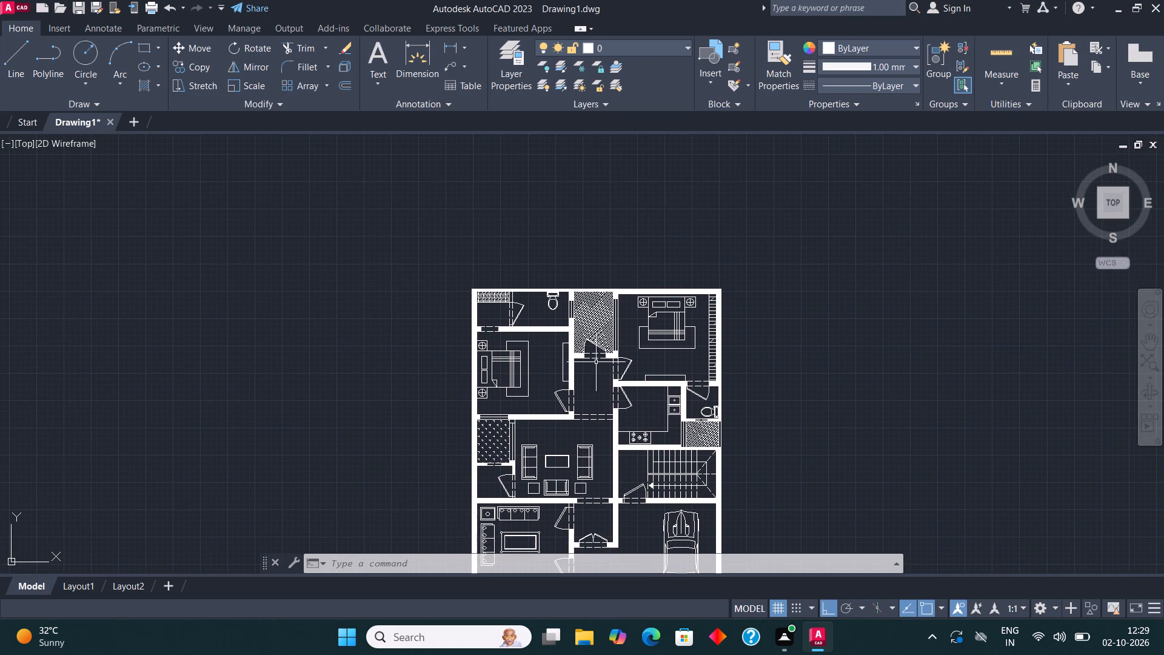
scroll(534, 304, "up", 2)
middle_click_drag(581, 418, 634, 447)
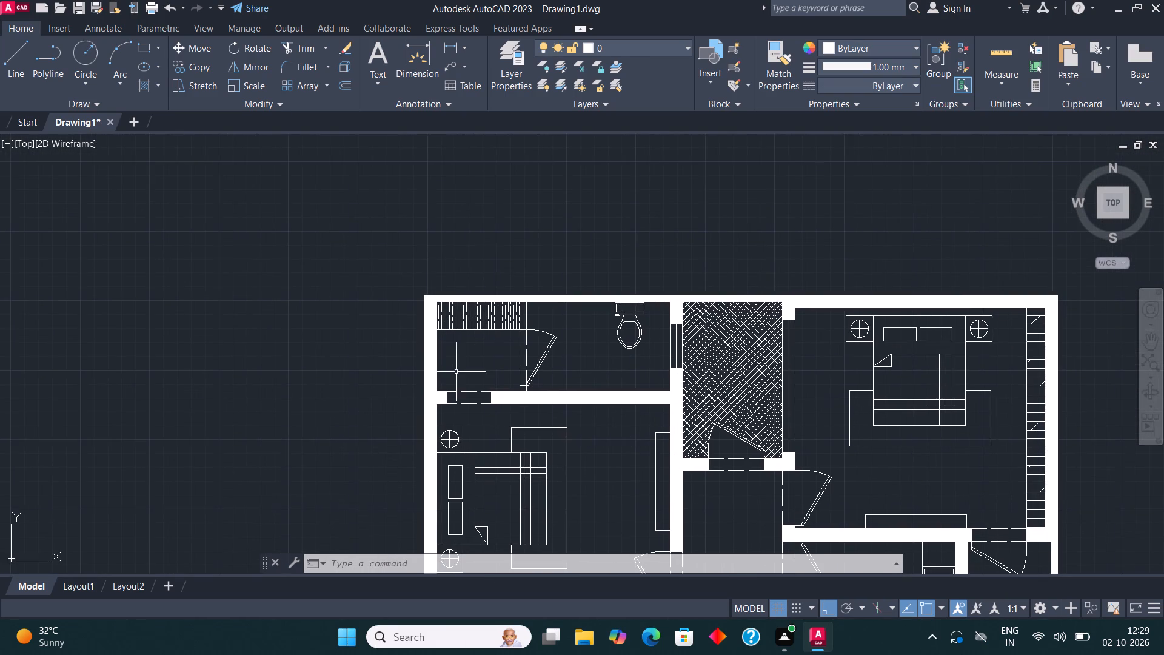
scroll(446, 364, "up", 2)
left_click(380, 53)
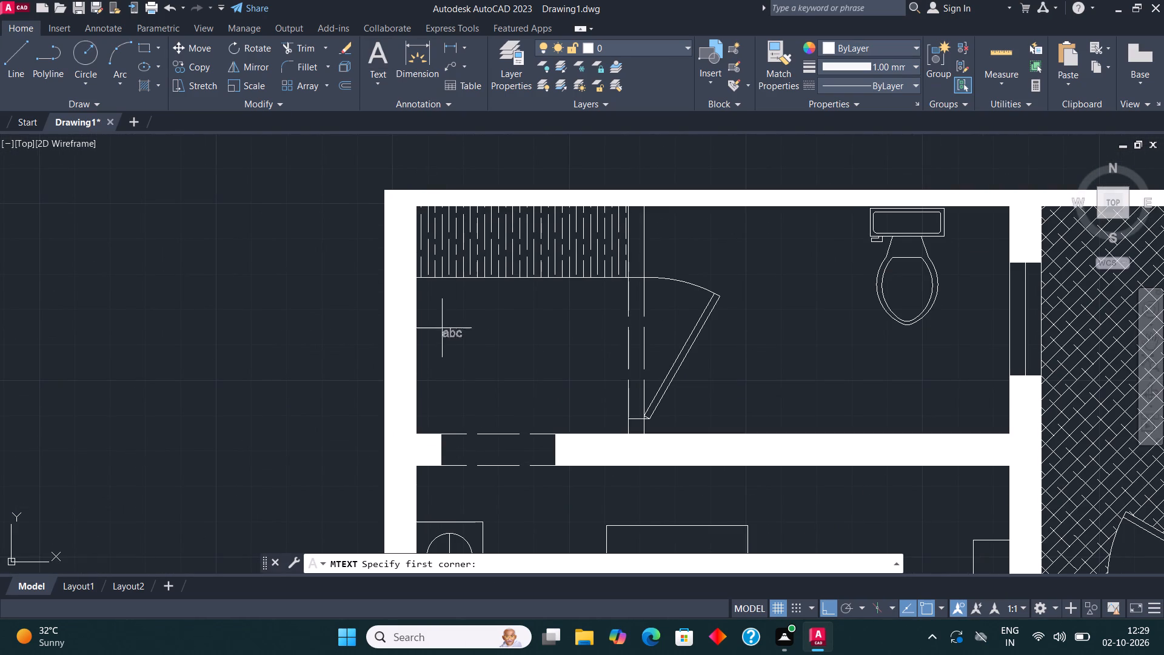
left_click(436, 357)
left_click(580, 327)
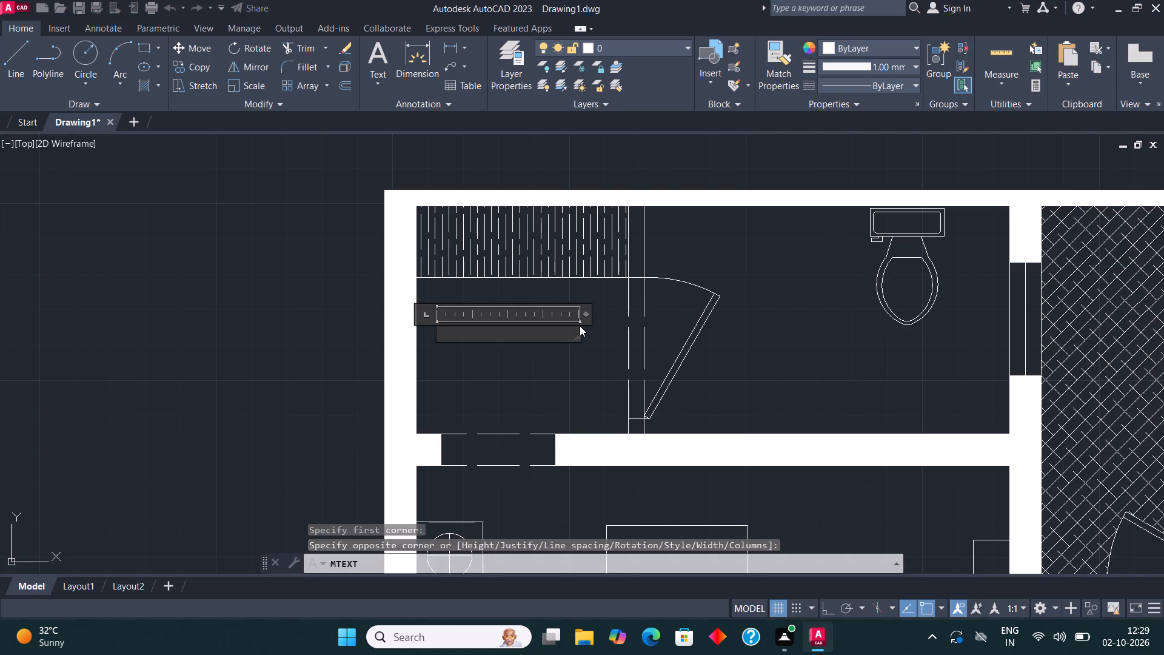
type("DRESS")
key("Return")
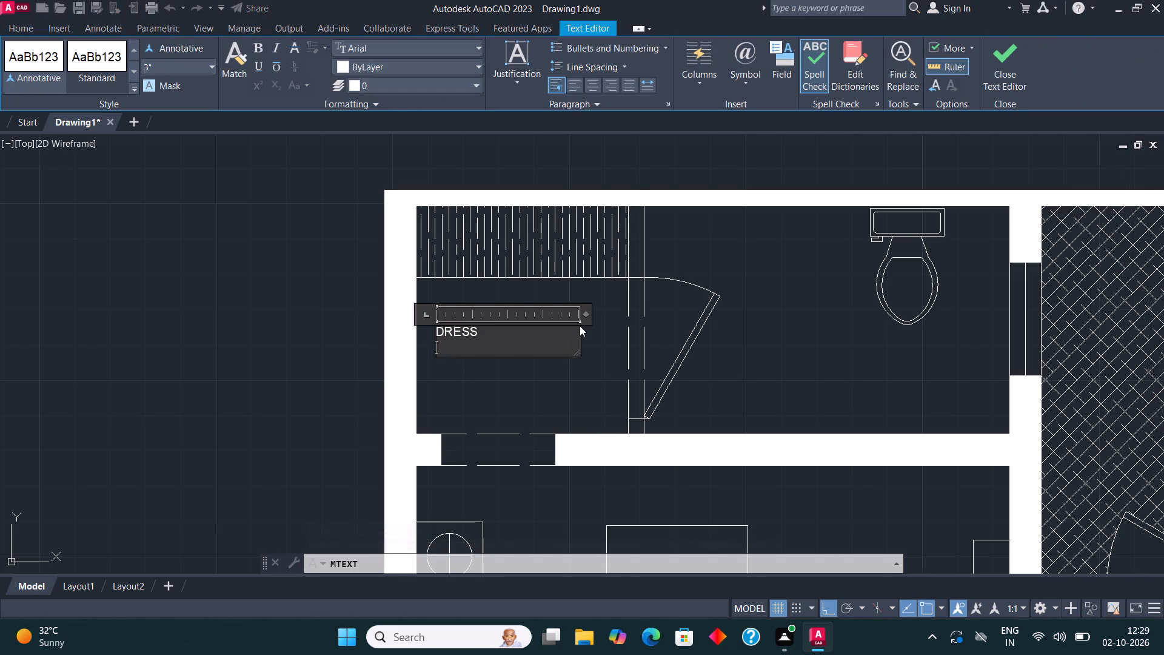
type("5'*")
type("5/")
key("BackSpace")
key("apostrophe")
left_click(997, 53)
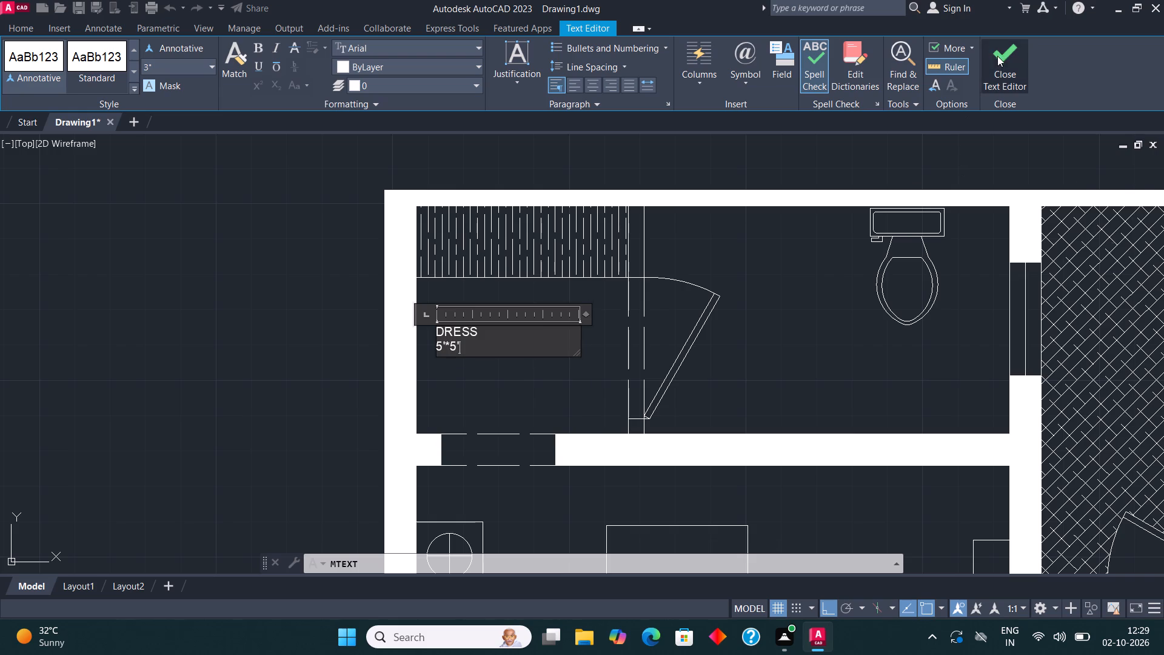
Scale the DRESS 5'*5' label up to a little over twice its size.
left_click(455, 332)
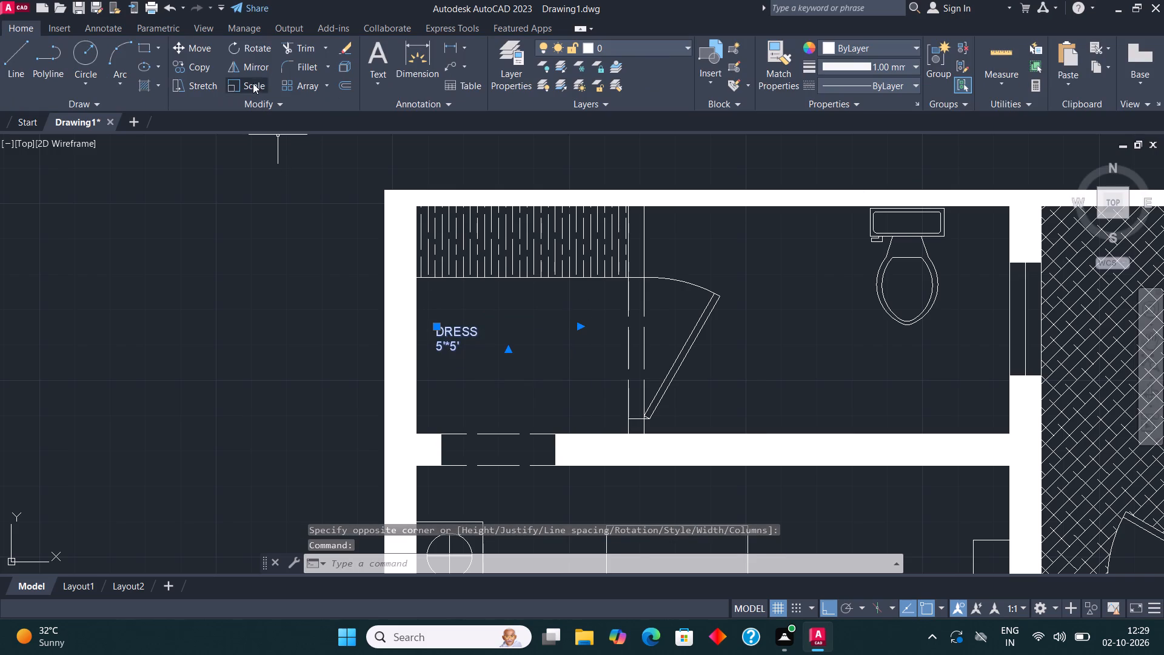
left_click(254, 83)
left_click(468, 341)
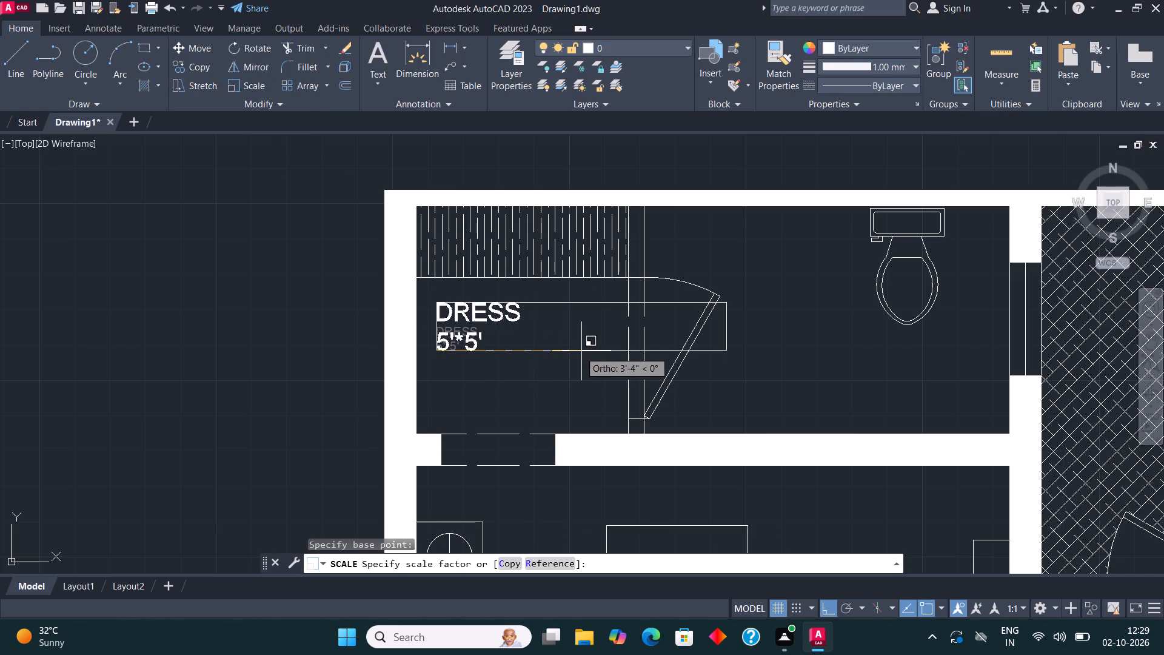
left_click(598, 352)
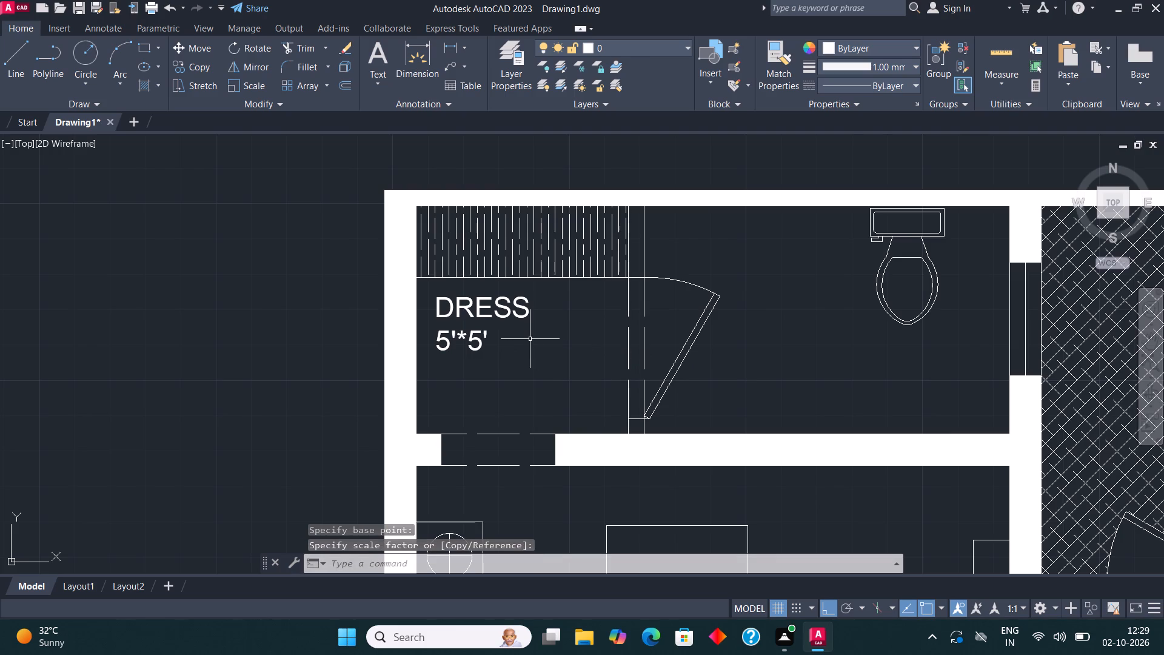
key("Escape")
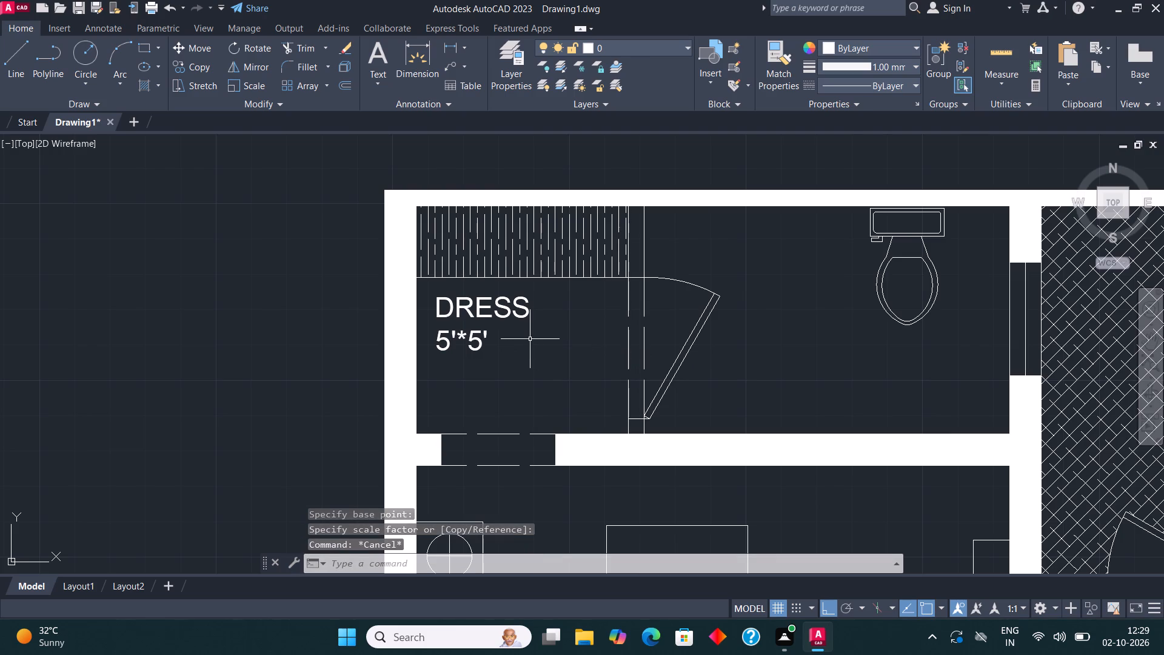
key("space")
key("space")
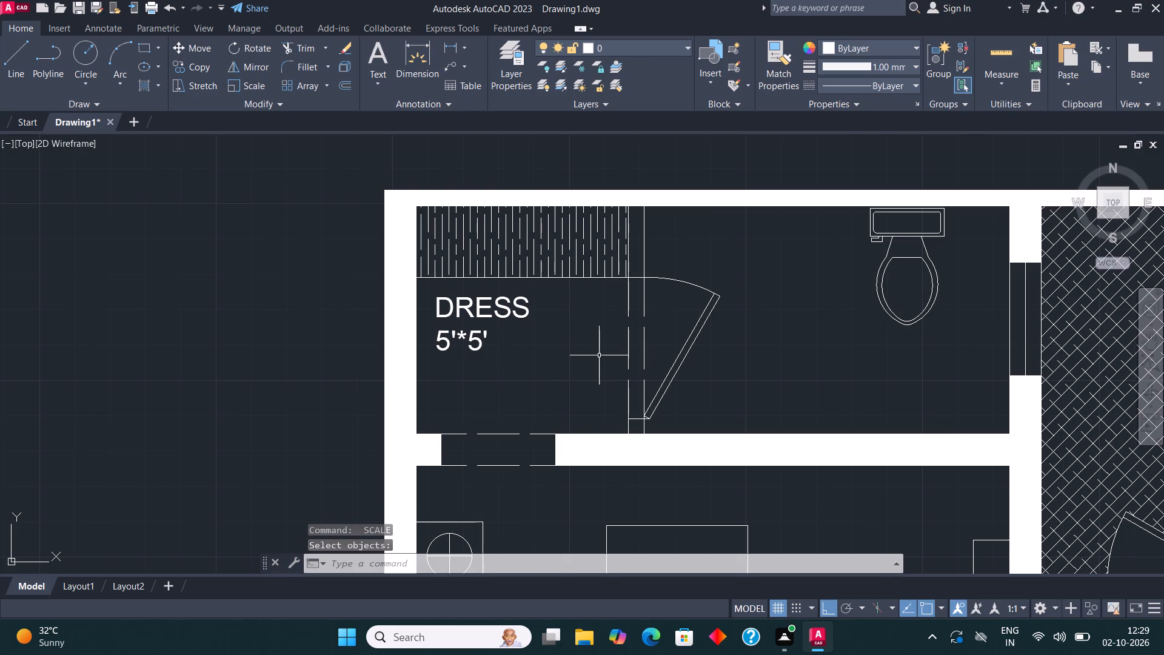
Move the DRESS label with Ortho off to the middle of the dressing room's free floor area.
left_click(486, 307)
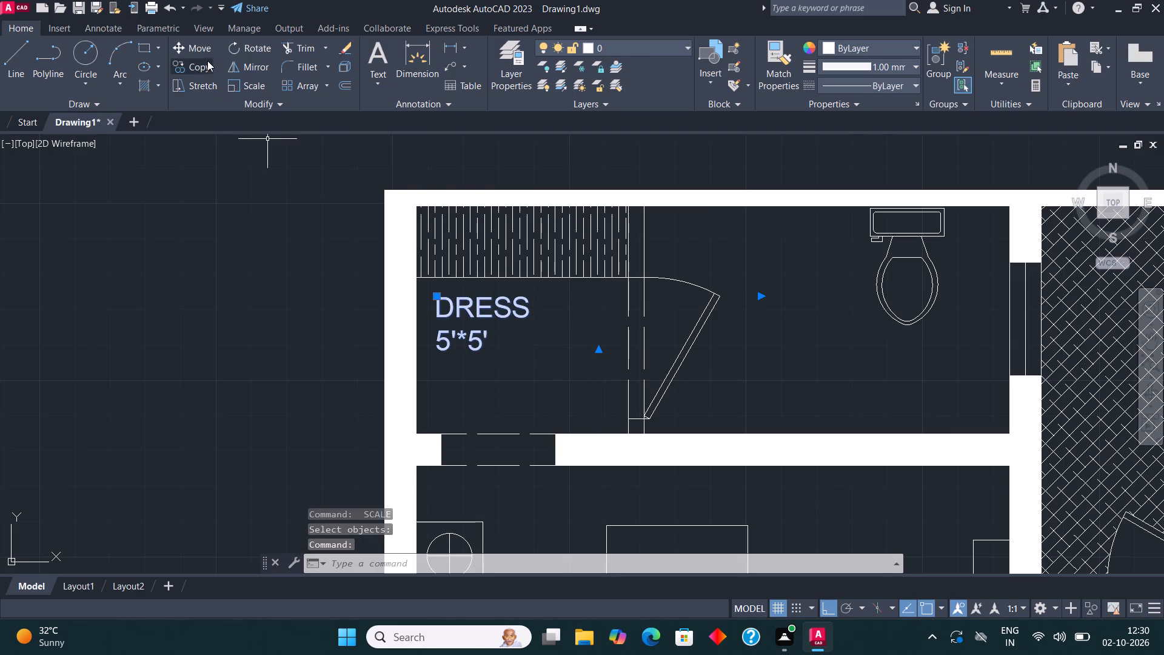
left_click(204, 51)
left_click(484, 331)
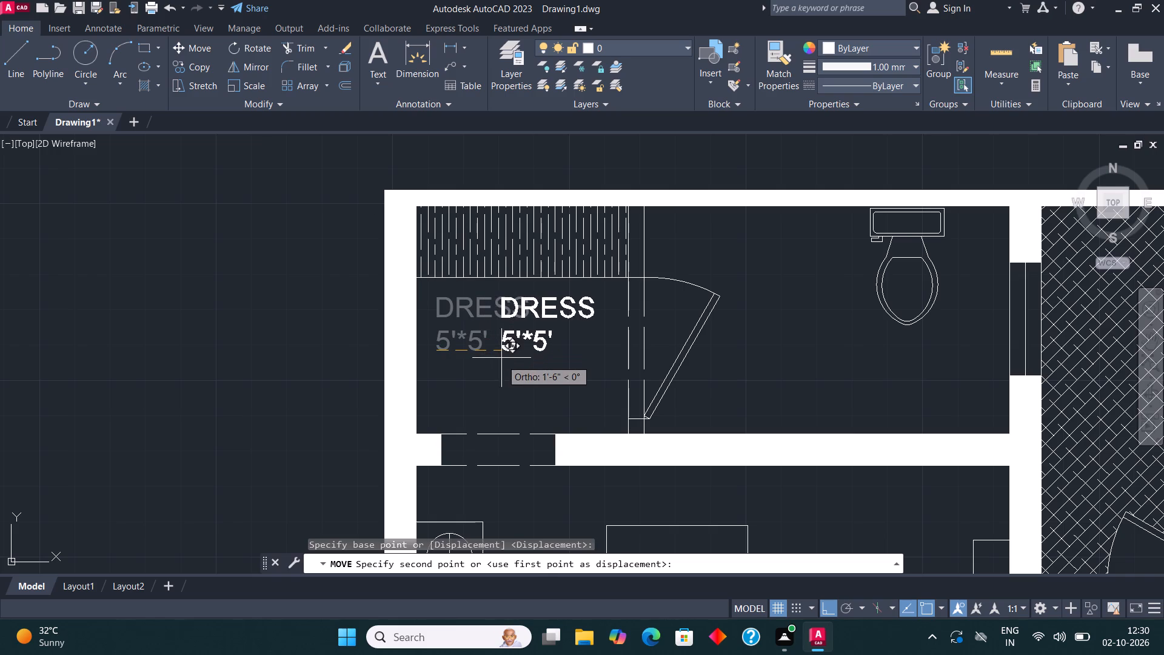
key("F8")
left_click(482, 374)
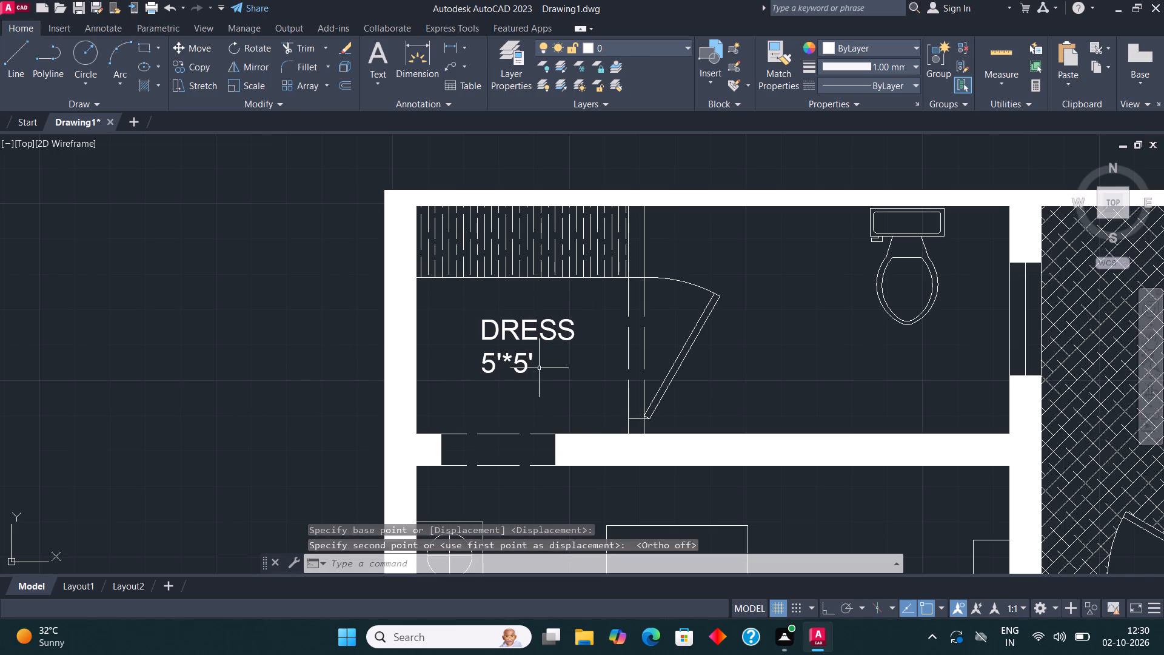
Copy the DRESS label into the adjoining northwest toilet, the hatched north court and the northeast bedroom below its bed.
middle_click_drag(628, 415, 387, 422)
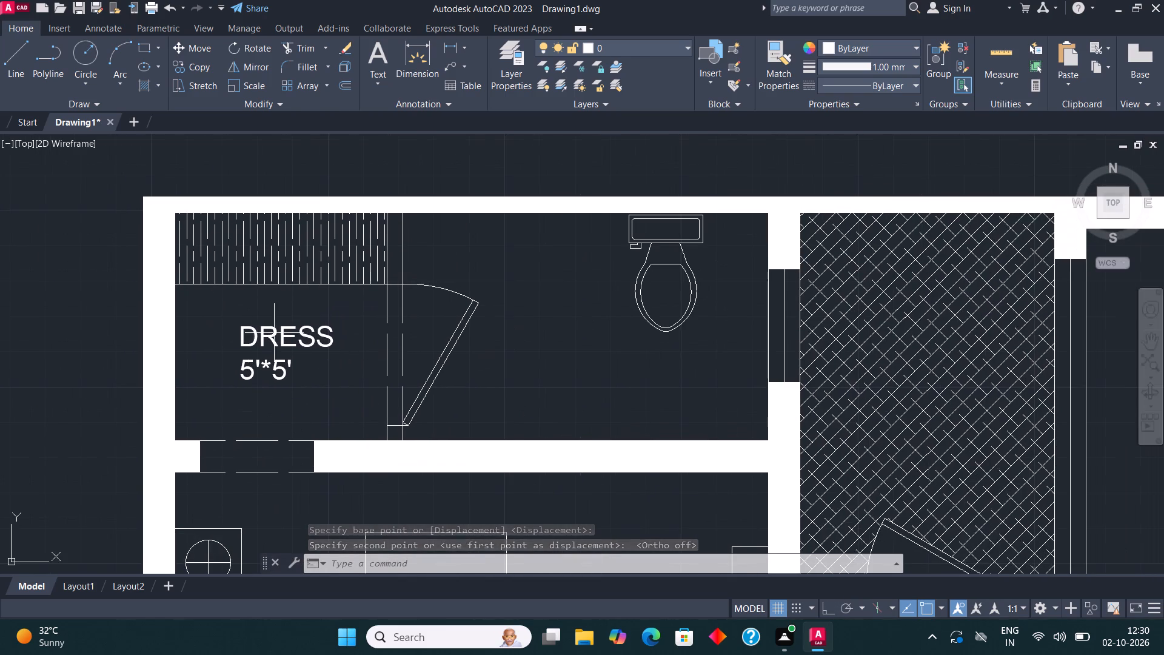
left_click(275, 333)
left_click(198, 70)
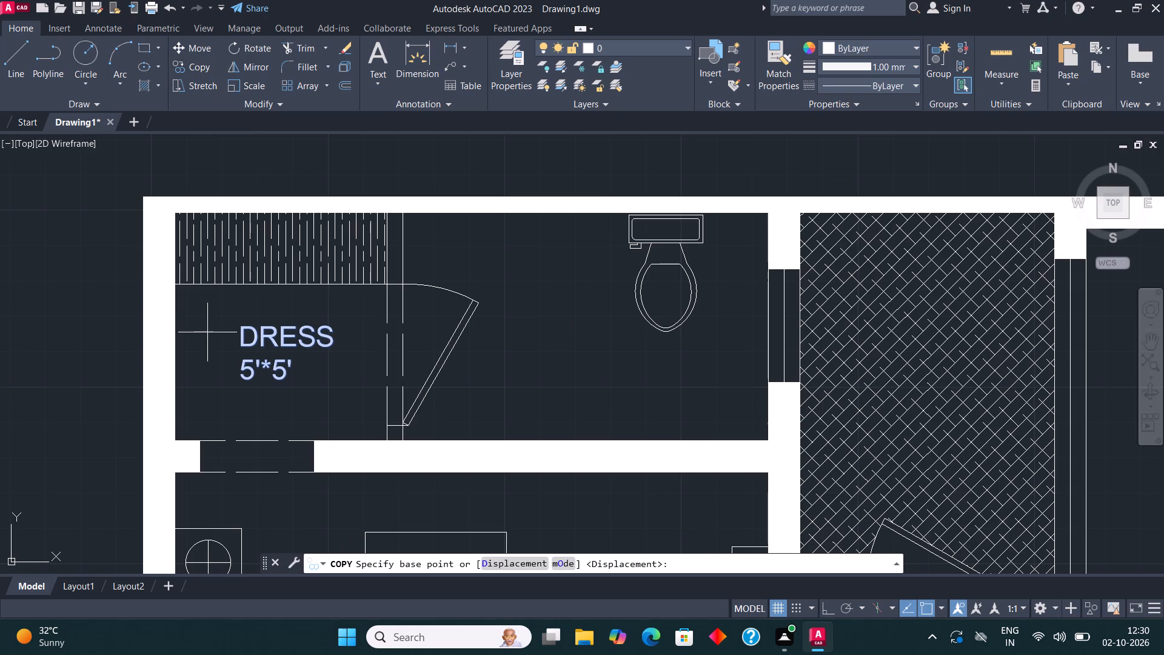
left_click(254, 332)
left_click(524, 321)
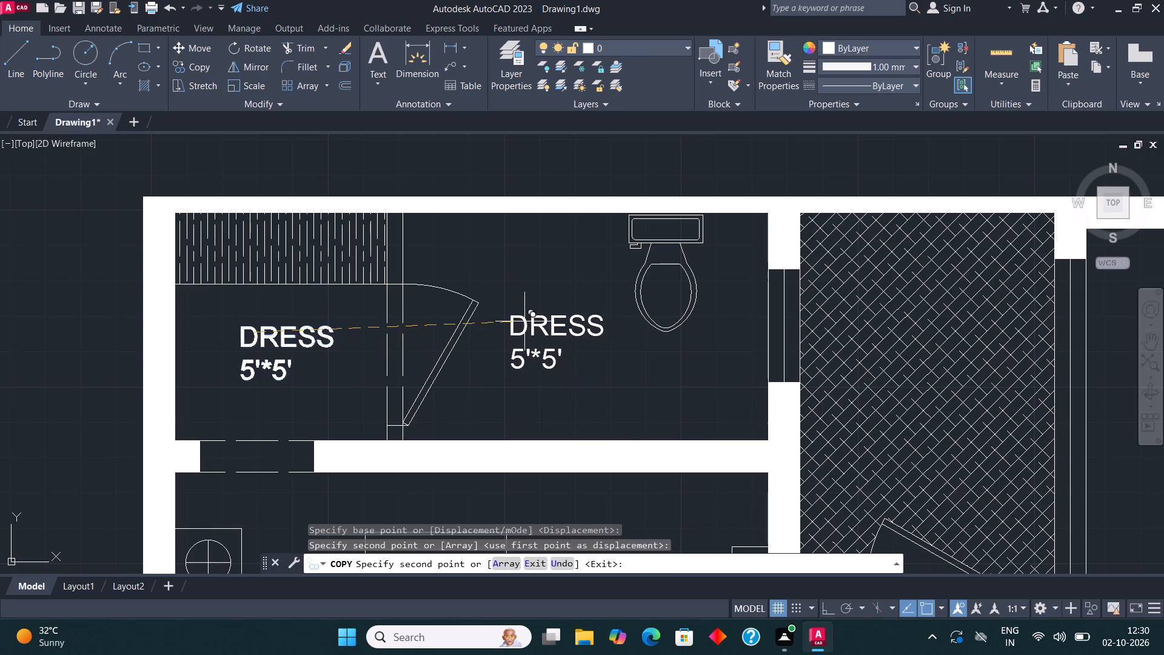
scroll(542, 329, "down", 3)
scroll(687, 346, "up", 2)
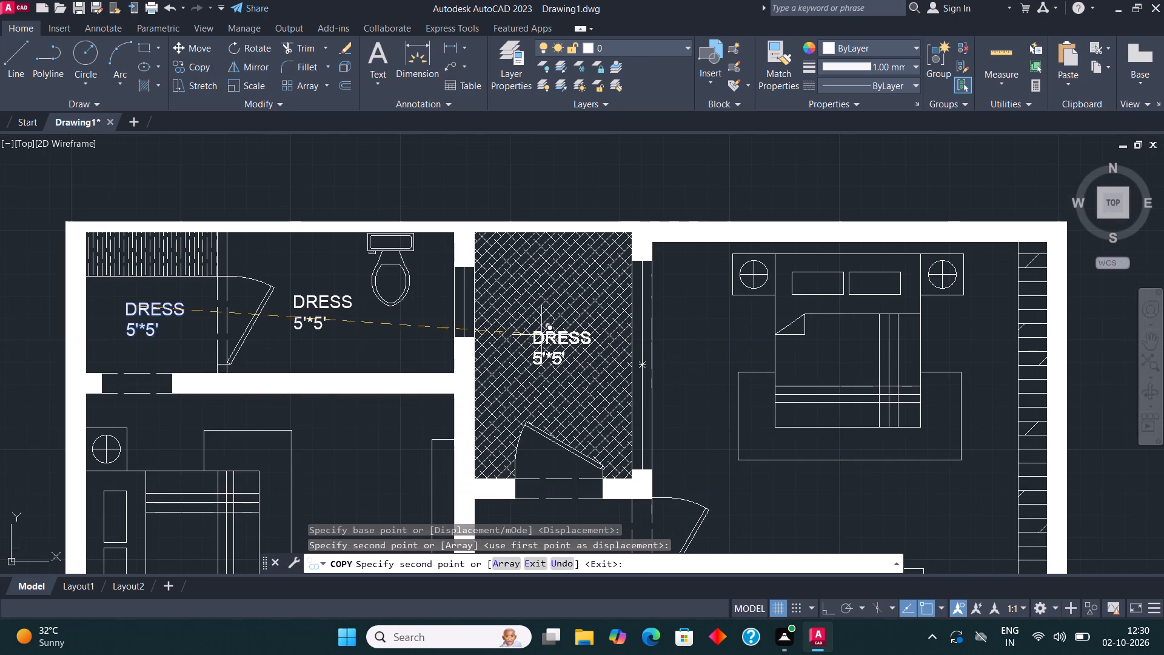
left_click(531, 314)
scroll(533, 317, "down", 2)
scroll(675, 368, "up", 2)
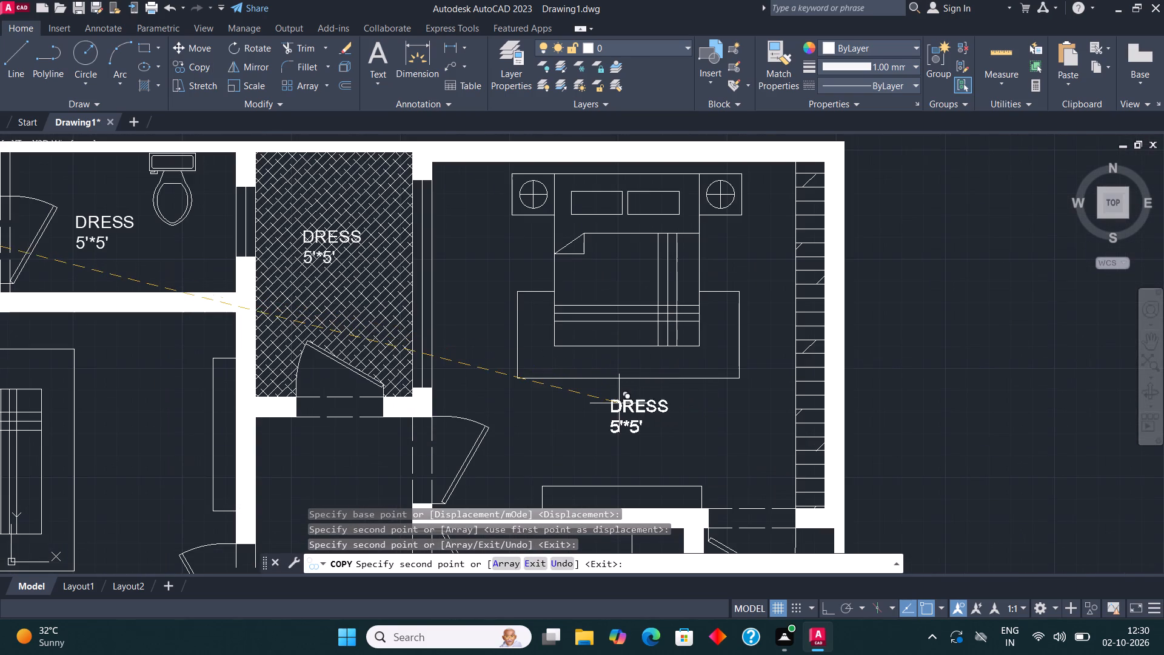
left_click(619, 403)
Copy the DRESS label into the west bedroom, the plus-hatched court, the small room south of it and the sofa lounge.
scroll(706, 334, "down", 2)
scroll(484, 381, "up", 2)
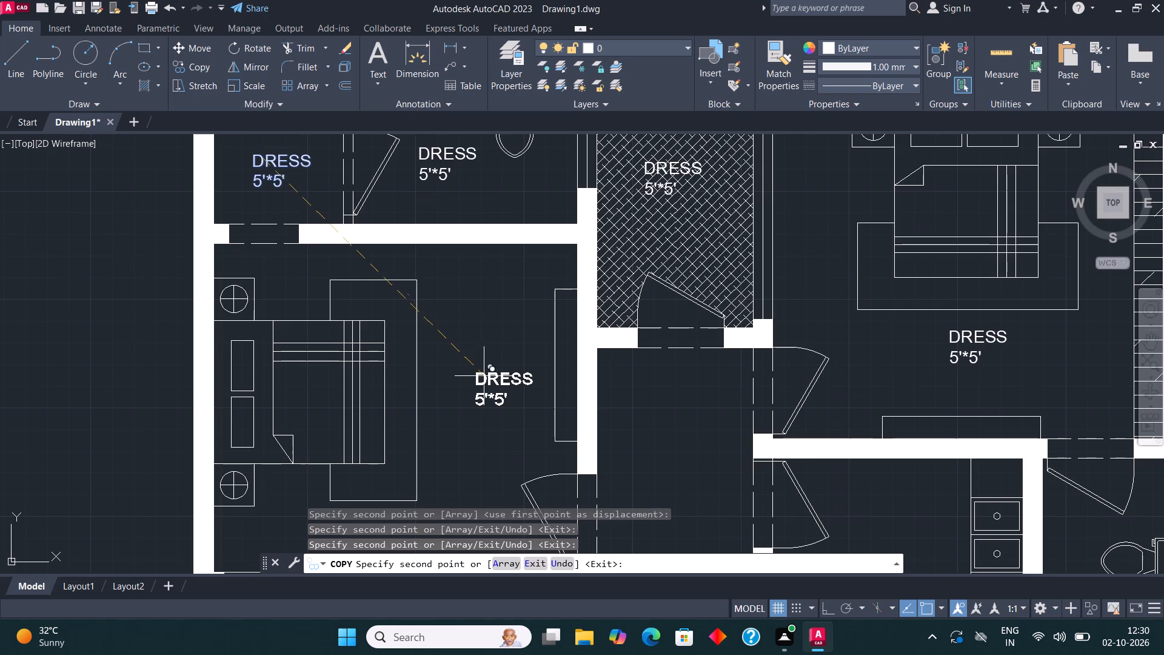
left_click(459, 336)
scroll(476, 312, "down", 3)
scroll(438, 423, "up", 2)
left_click(398, 362)
scroll(442, 341, "down", 2)
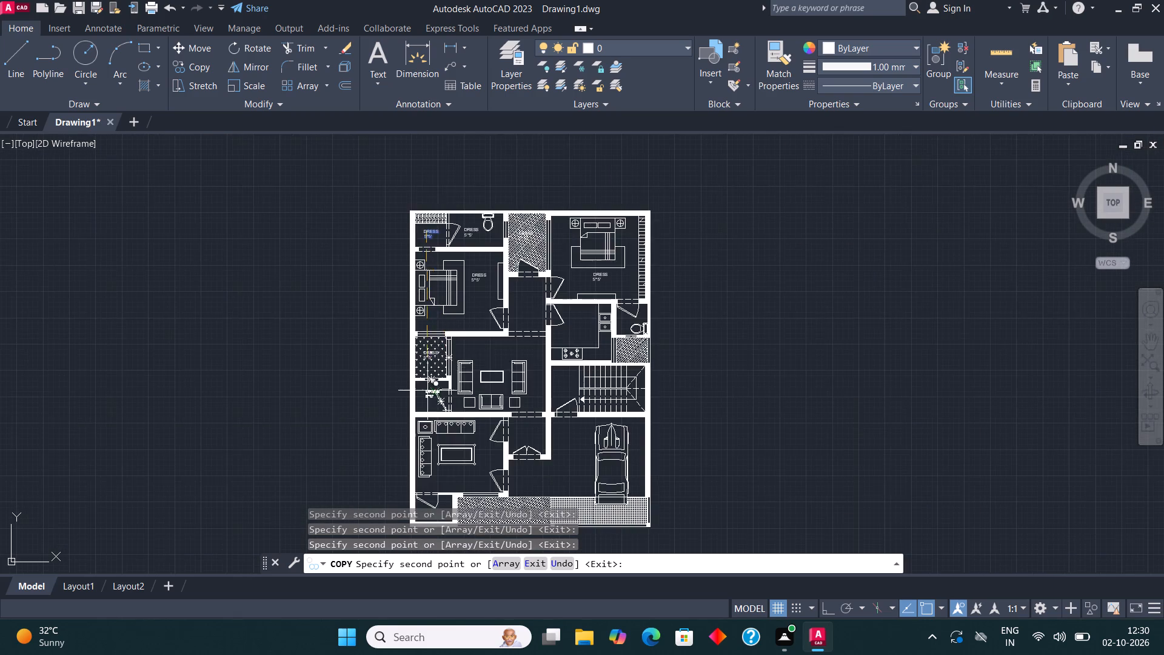
scroll(427, 391, "up", 3)
left_click(396, 379)
scroll(346, 390, "down", 2)
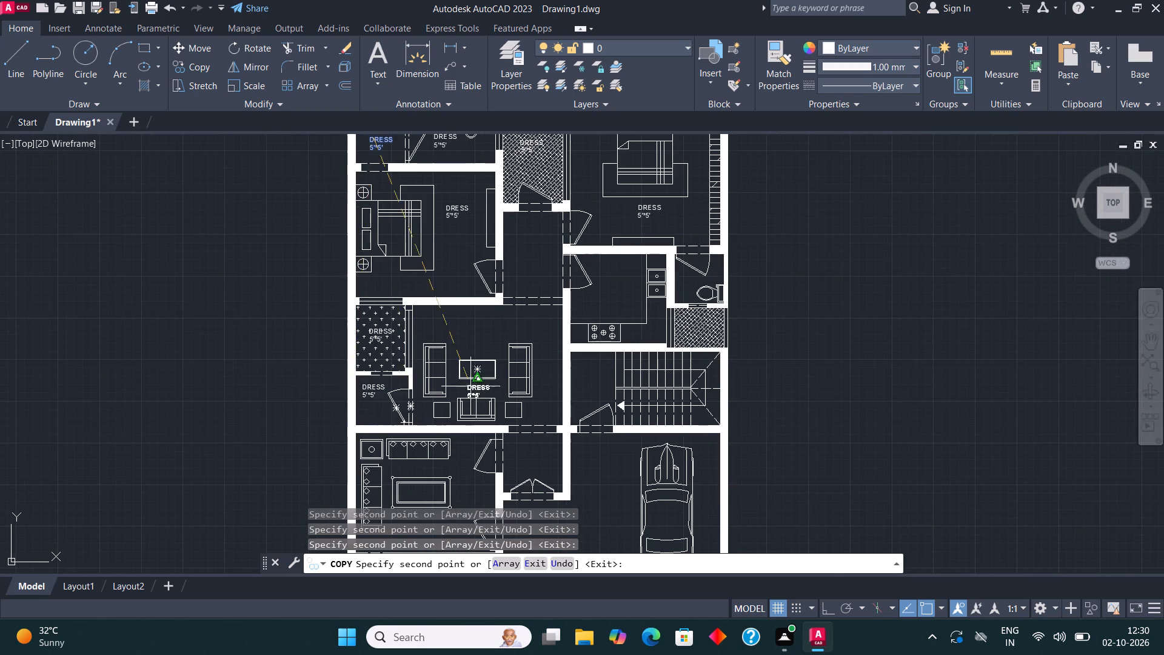
scroll(478, 369, "up", 3)
left_click(440, 264)
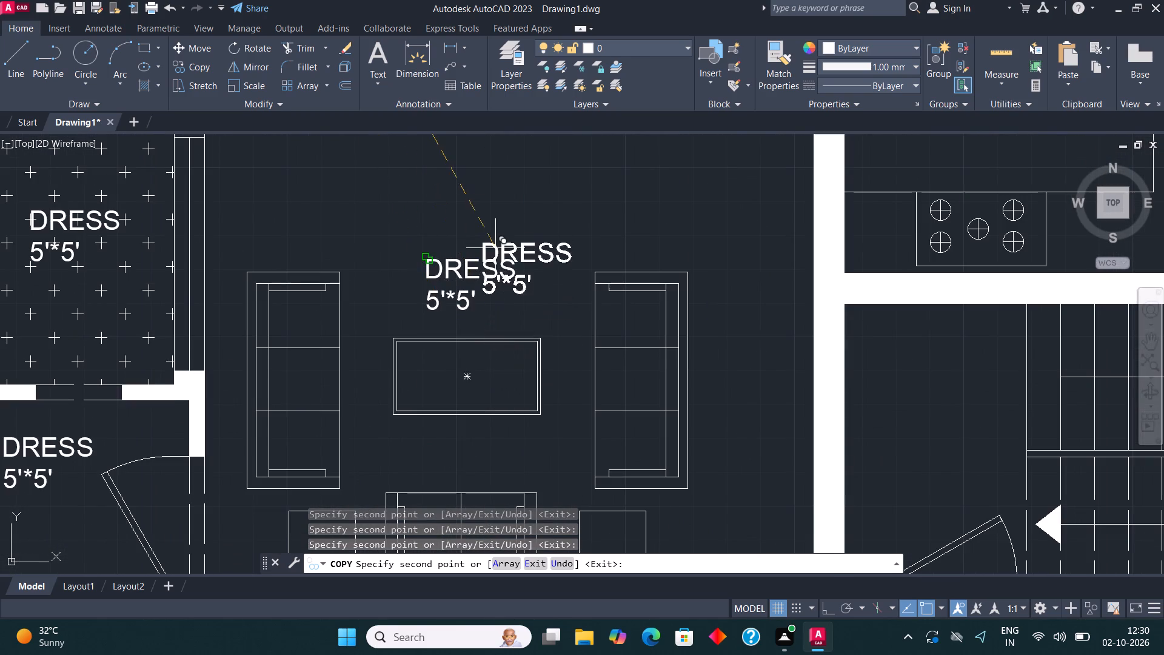
Copy the DRESS label into the central passage north of the lounge and into the middle of the kitchen.
scroll(495, 270, "down", 2)
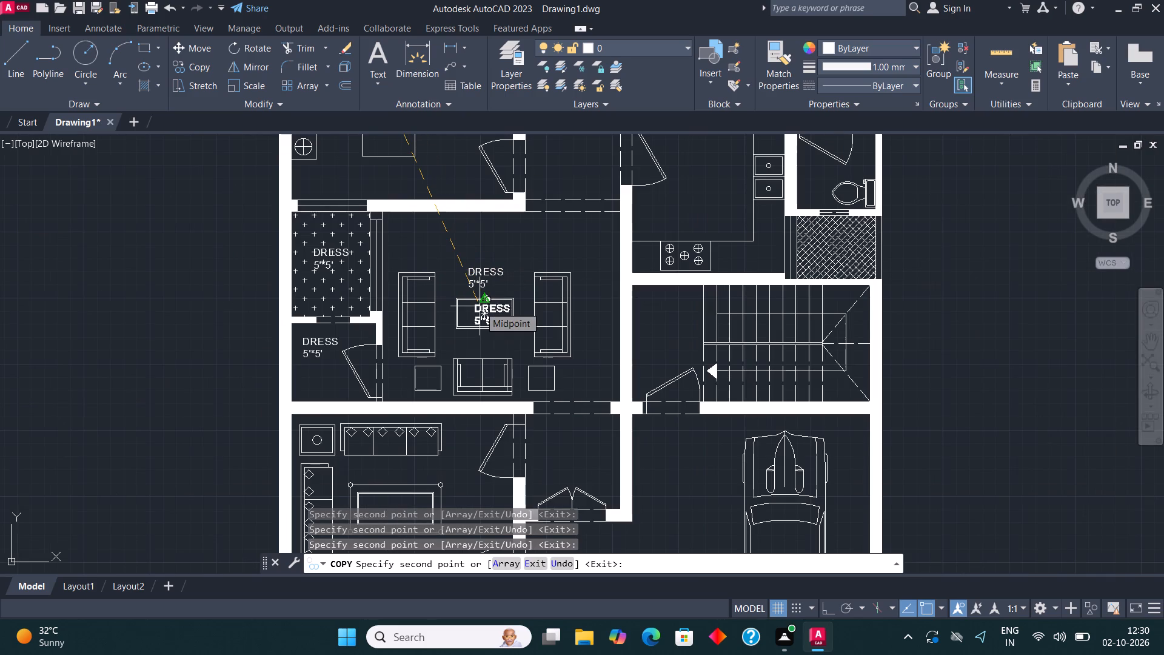
scroll(490, 364, "down", 1)
scroll(537, 212, "up", 1)
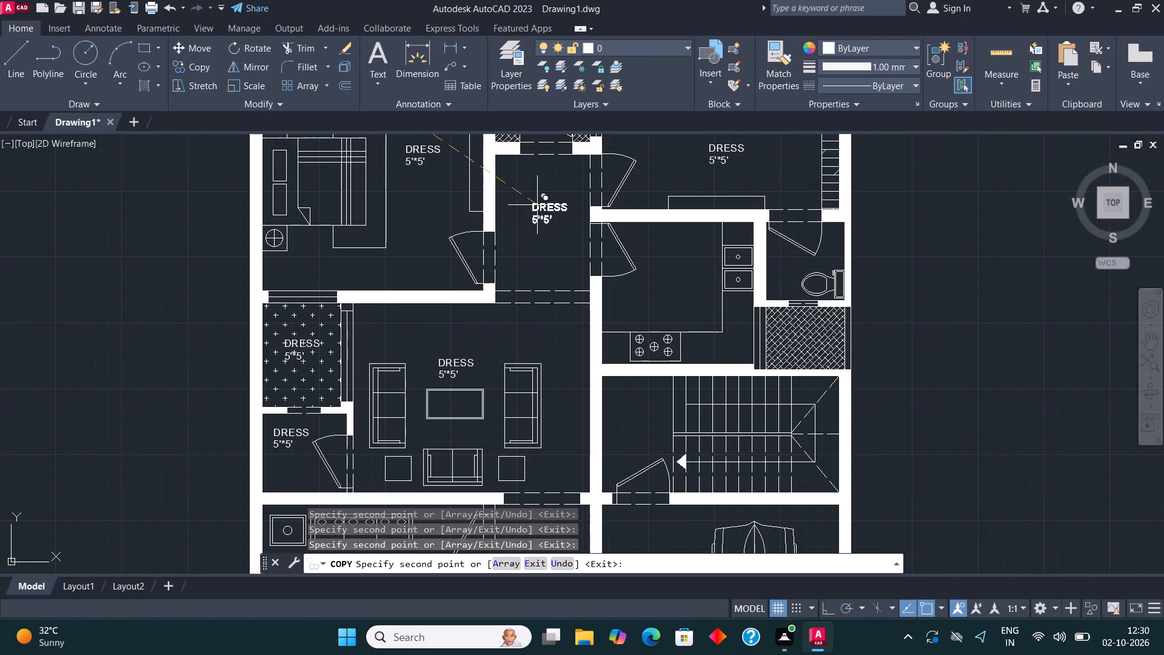
left_click(532, 200)
scroll(398, 428, "down", 1)
scroll(568, 341, "up", 2)
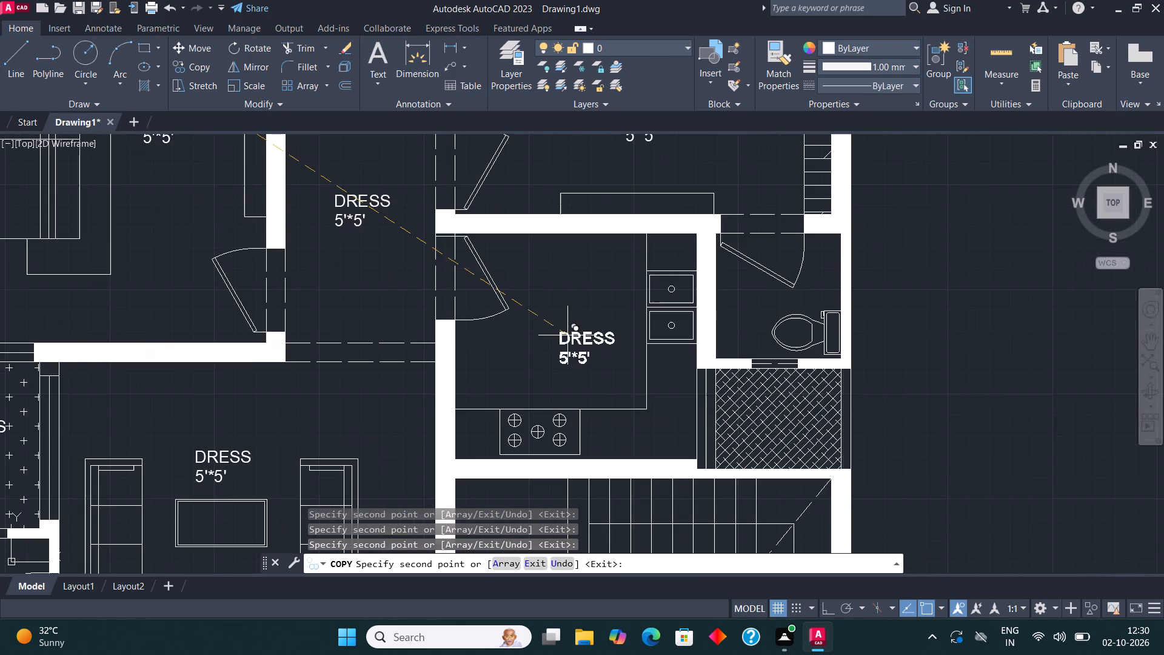
left_click(554, 316)
Copy the DRESS label into the east toilet, the hatched duct south of it and the staircase.
scroll(441, 383, "down", 2)
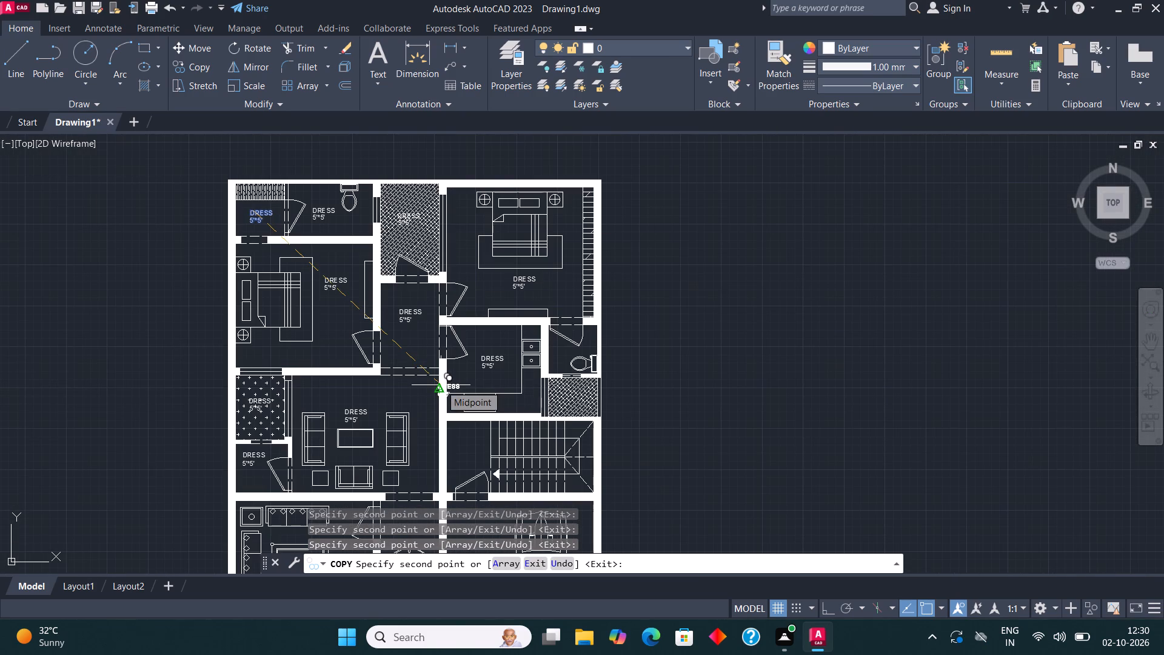
scroll(580, 349, "up", 2)
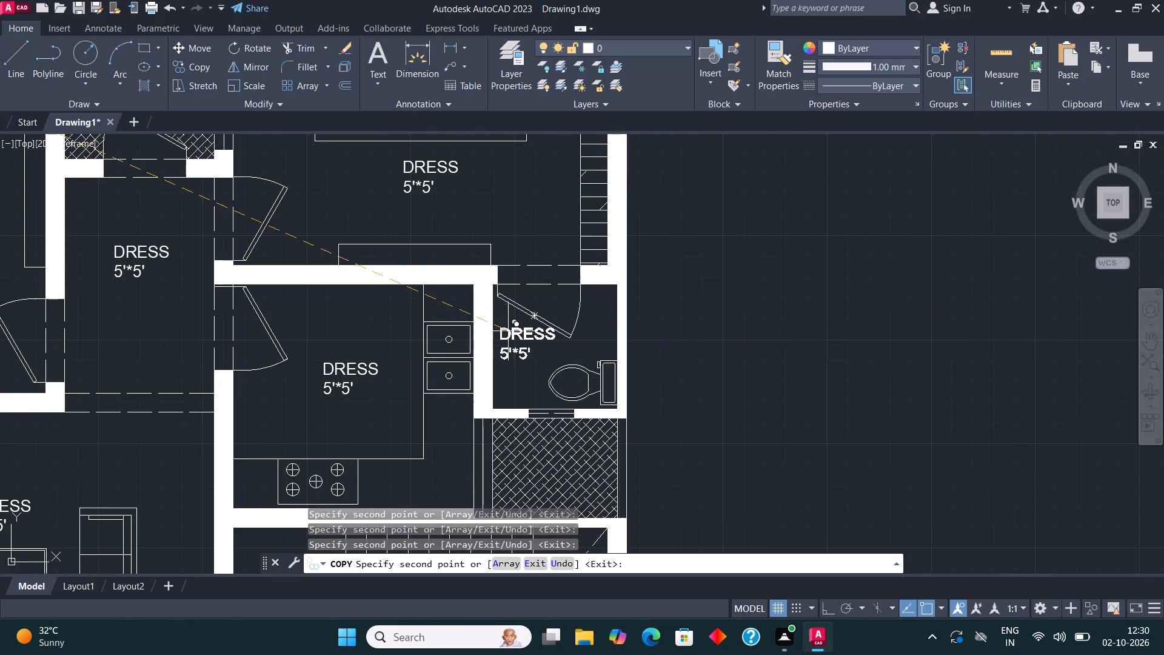
left_click(513, 339)
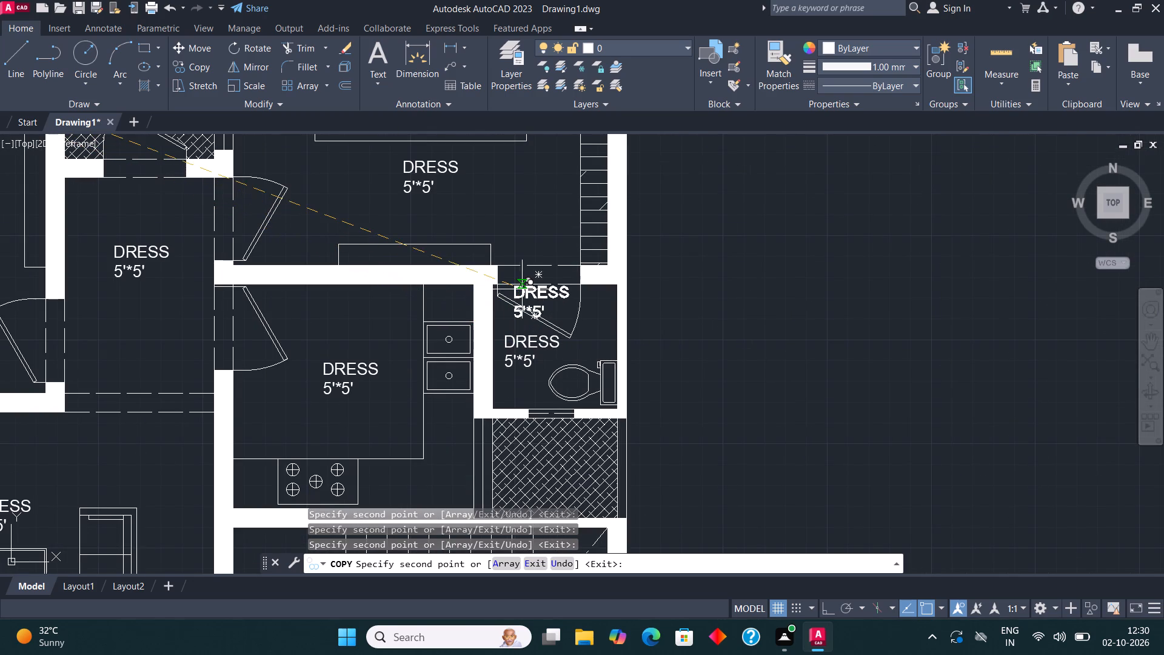
scroll(543, 252, "down", 1)
scroll(548, 378, "up", 2)
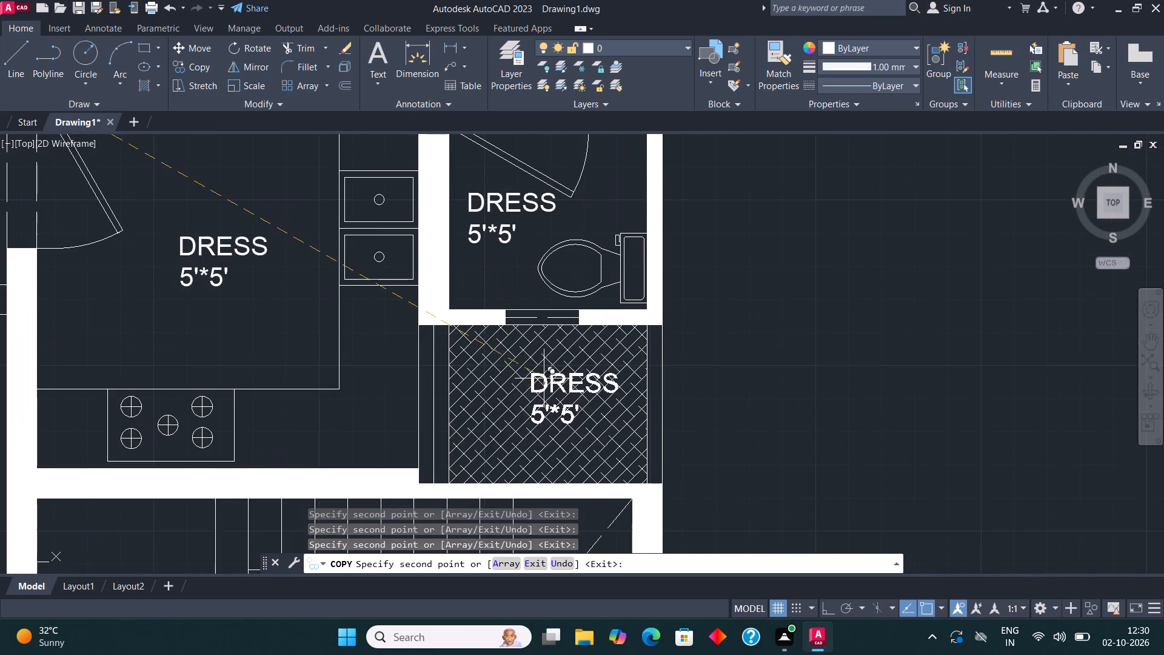
left_click(530, 380)
scroll(548, 257, "down", 2)
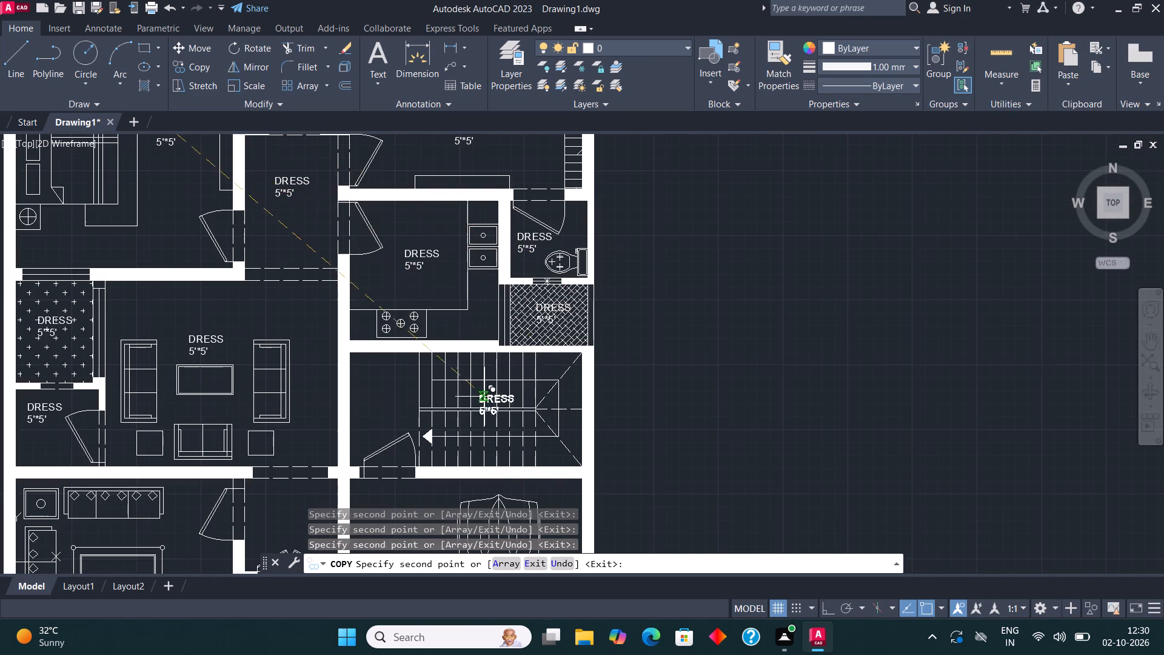
scroll(483, 397, "up", 1)
left_click(461, 386)
Copy the DRESS label beside the car, onto the grid-hatched ramp, and into the entrance lobby, the space south of it and the hatched front strip.
scroll(549, 274, "down", 1)
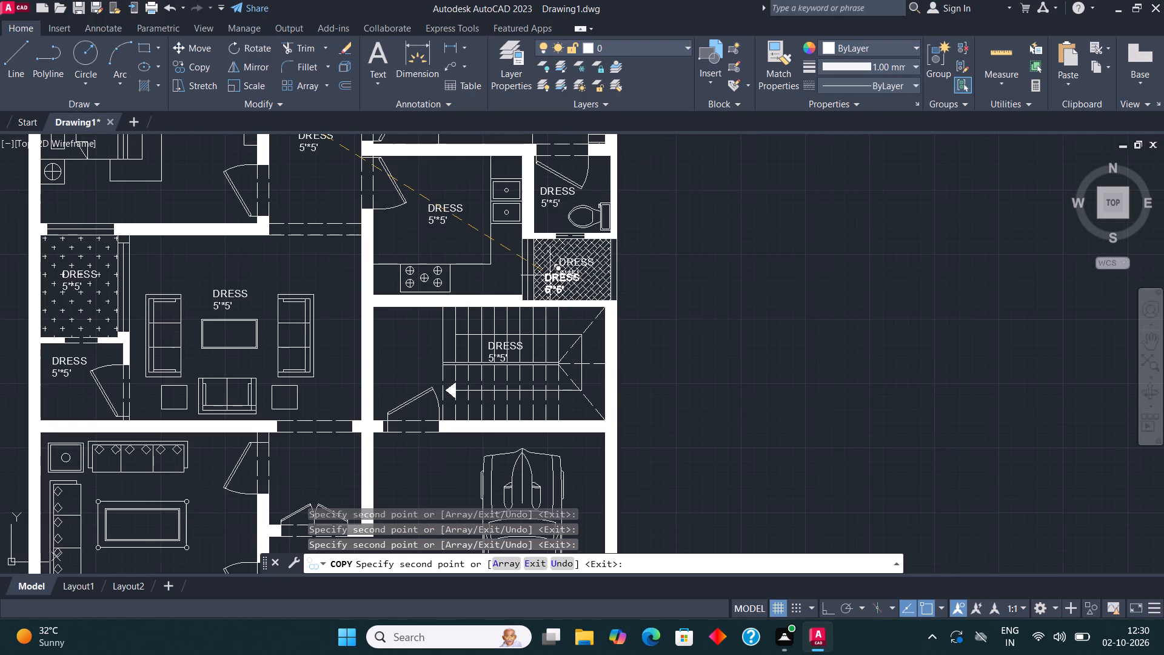
scroll(540, 275, "down", 1)
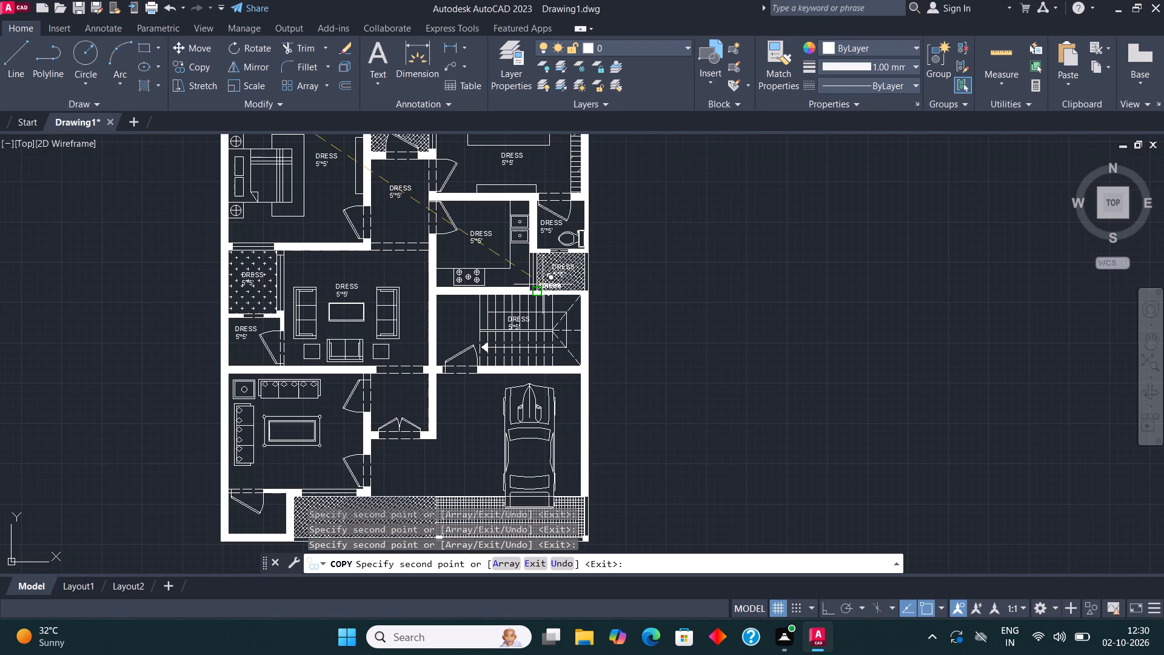
left_click(460, 426)
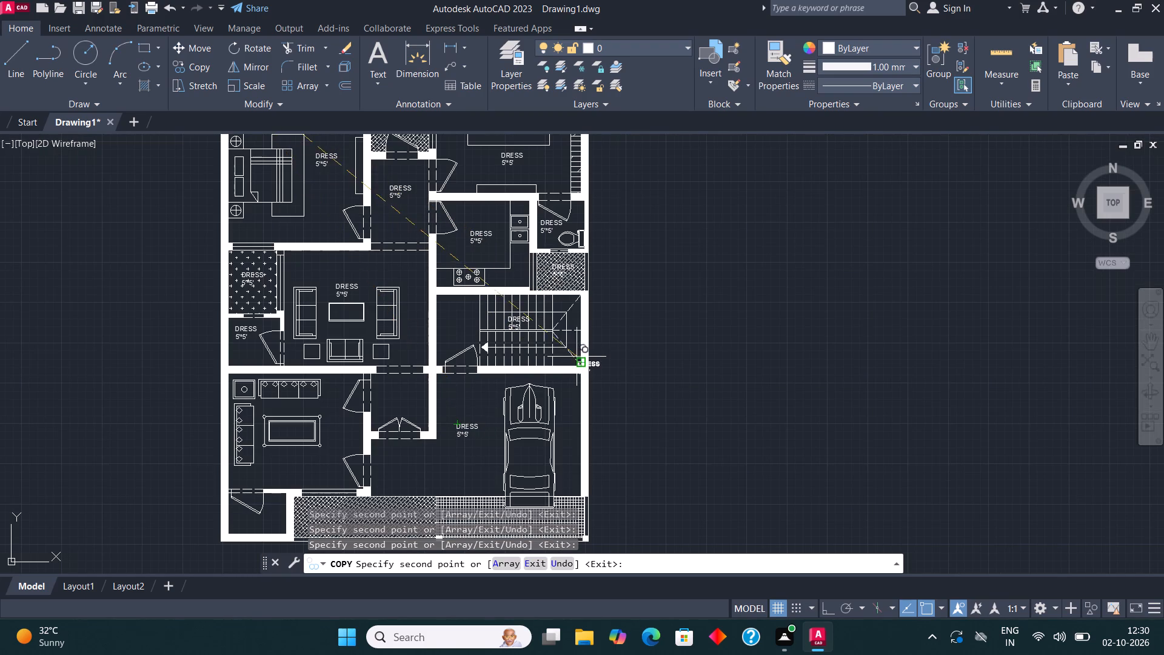
scroll(577, 357, "down", 1)
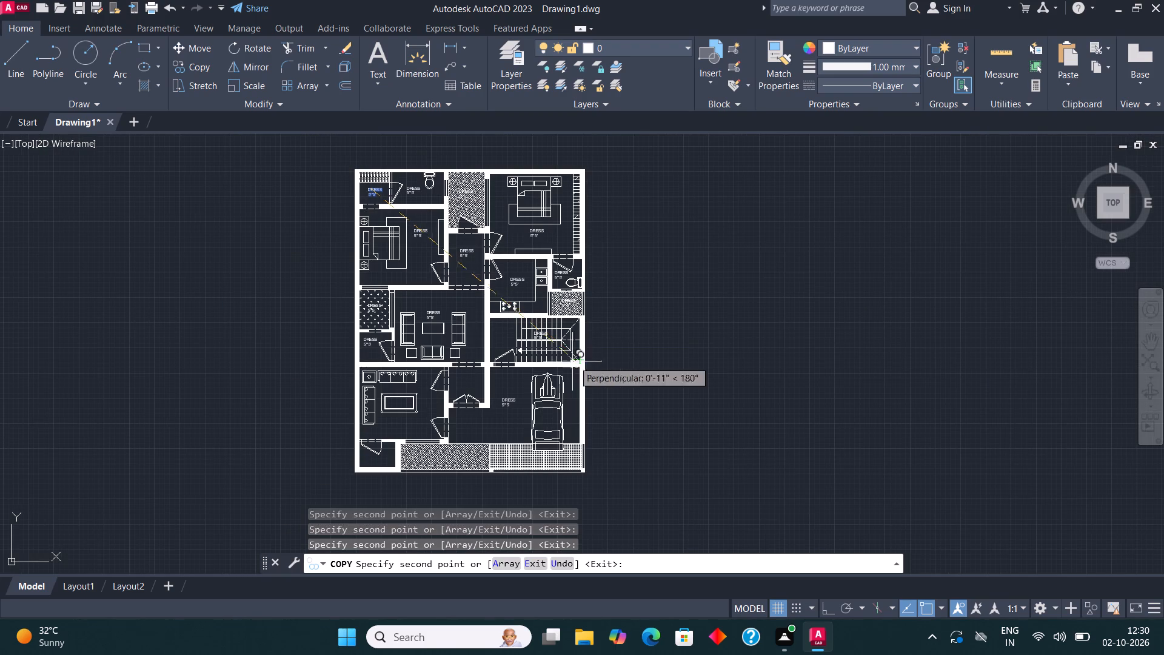
scroll(540, 455, "up", 3)
left_click(490, 469)
scroll(608, 401, "down", 1)
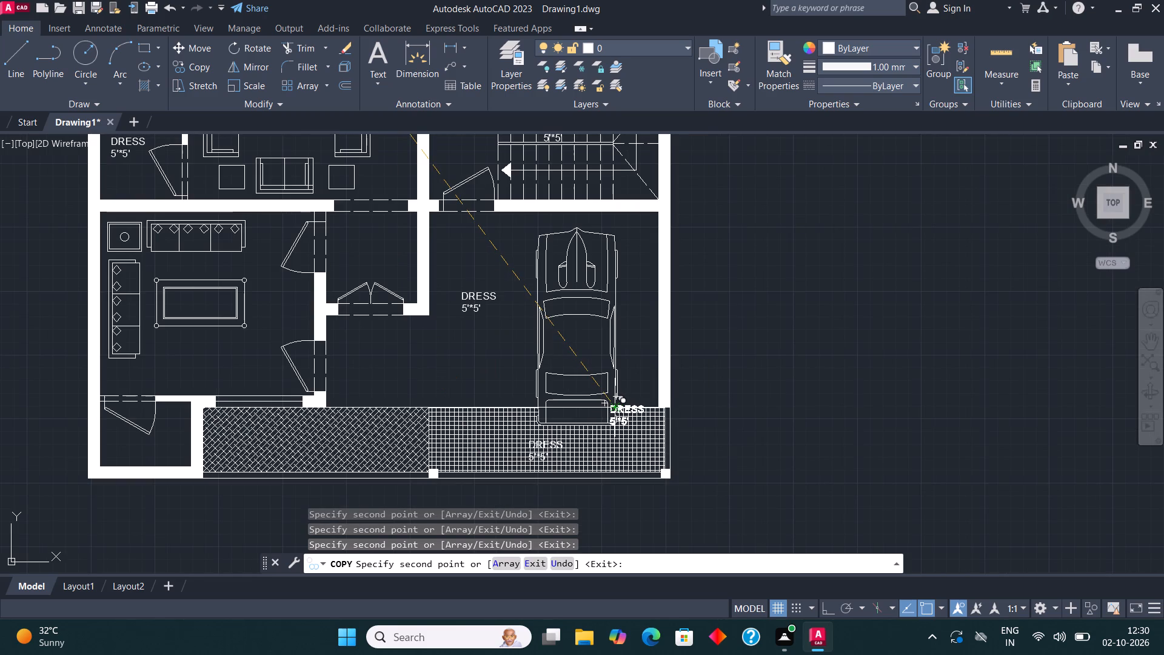
left_click(364, 245)
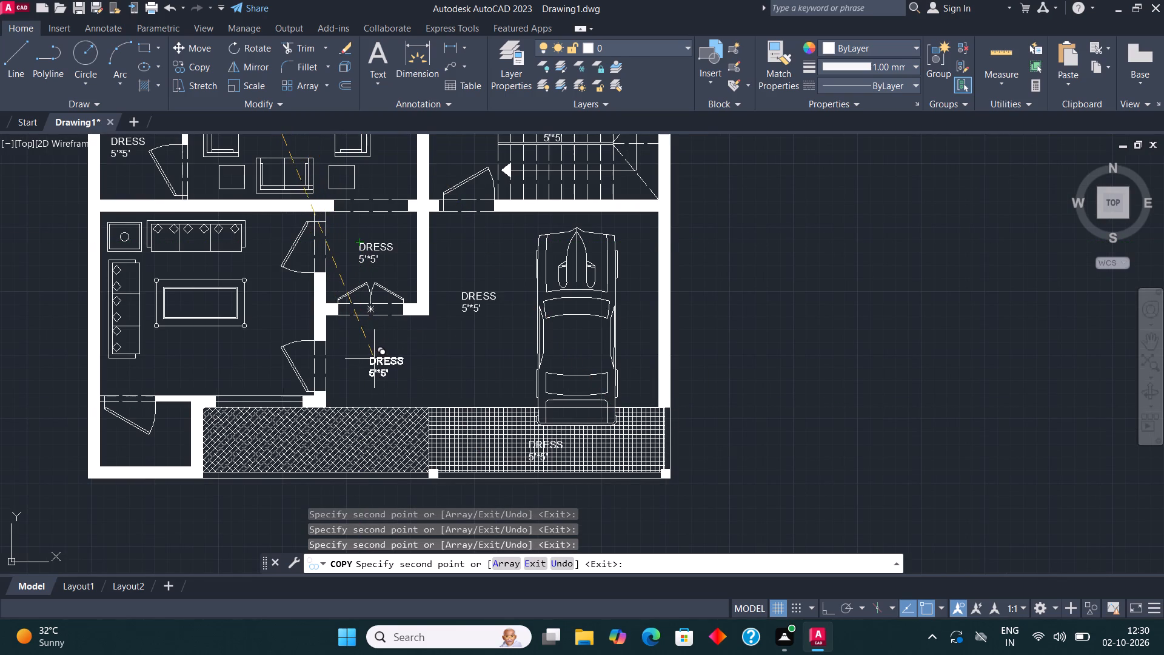
left_click(374, 358)
left_click(315, 434)
Copy the DRESS label into the southwest sitting room and the small corner room below it, and finish copying.
middle_click_drag(385, 382, 555, 382)
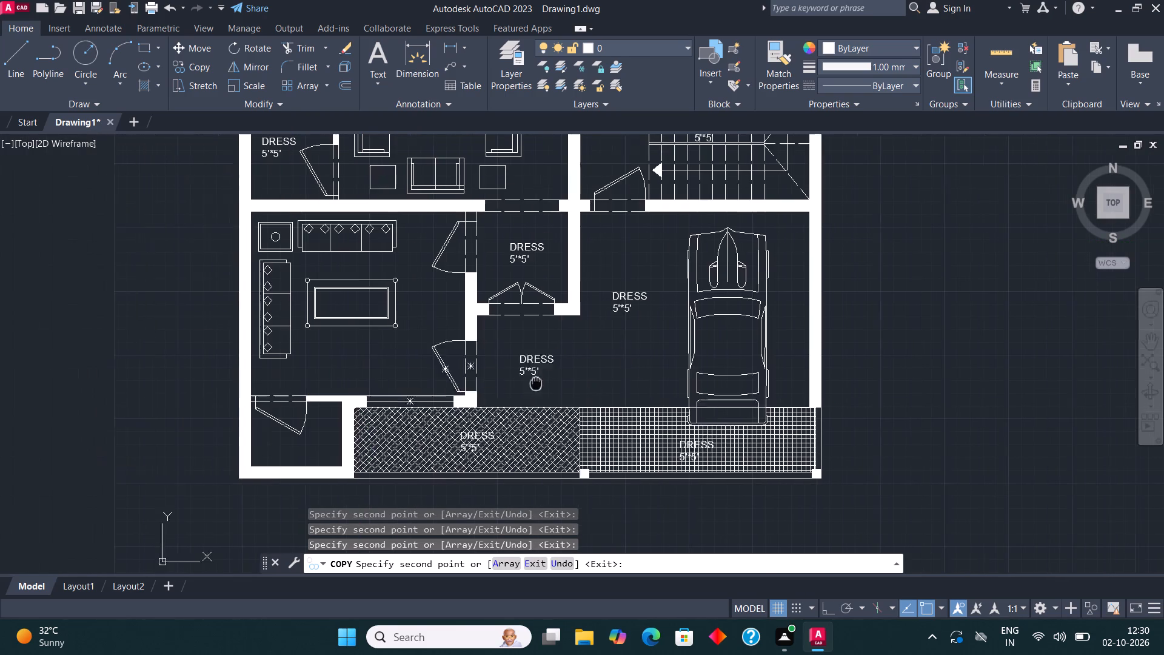
middle_click_drag(555, 382, 572, 381)
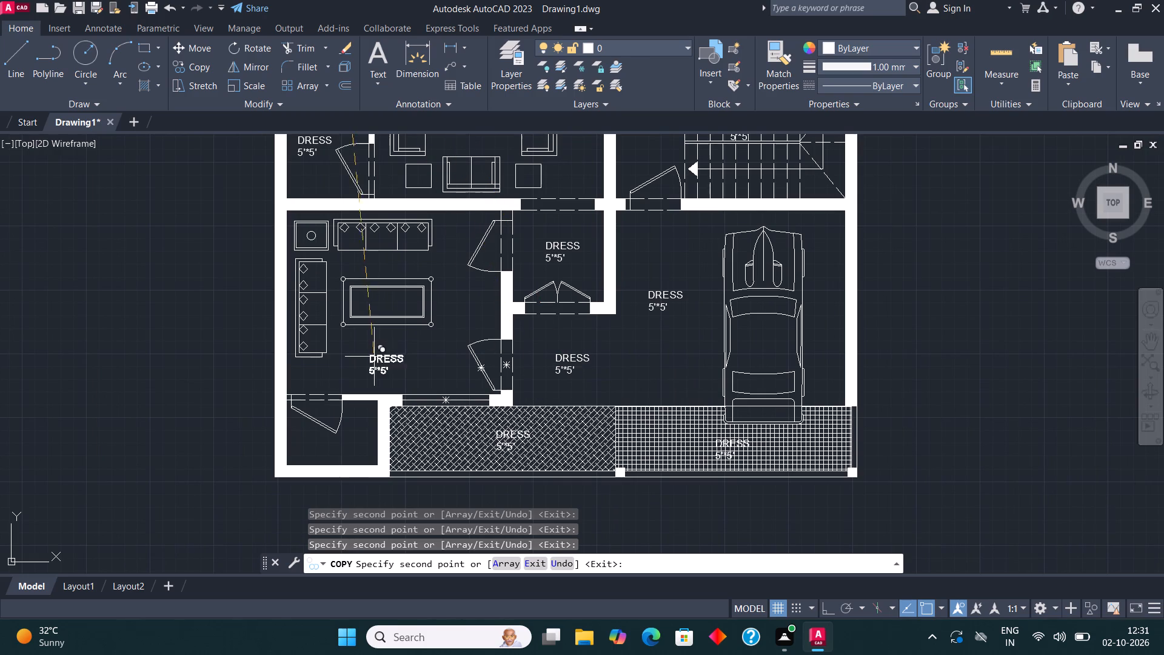
left_click(380, 346)
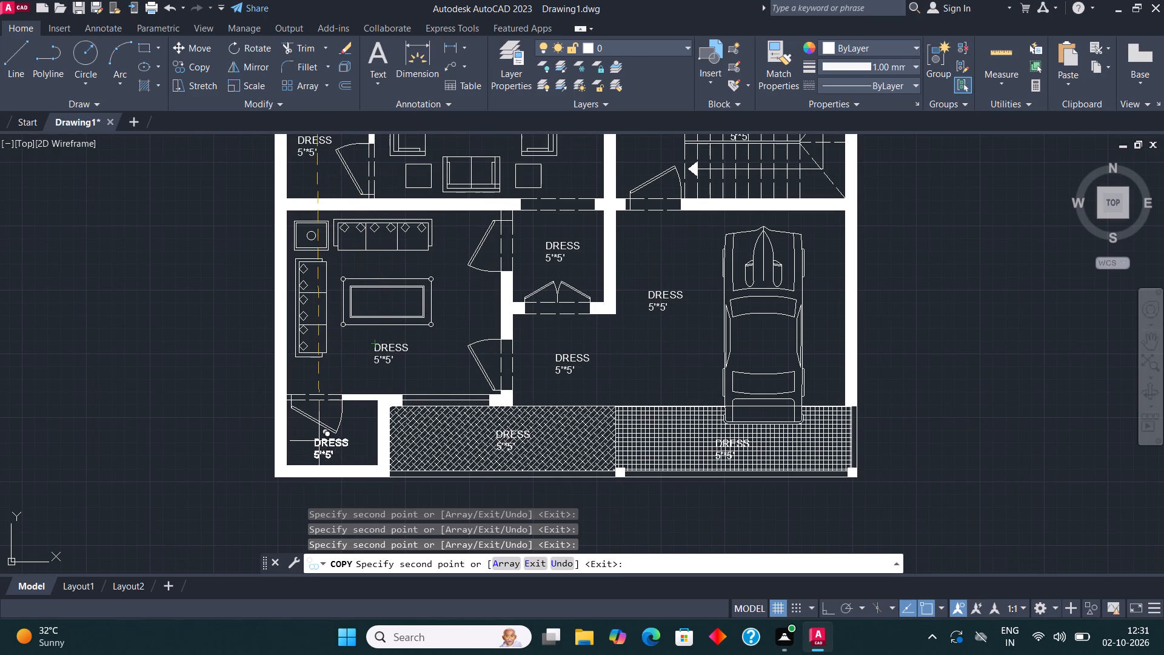
left_click(319, 441)
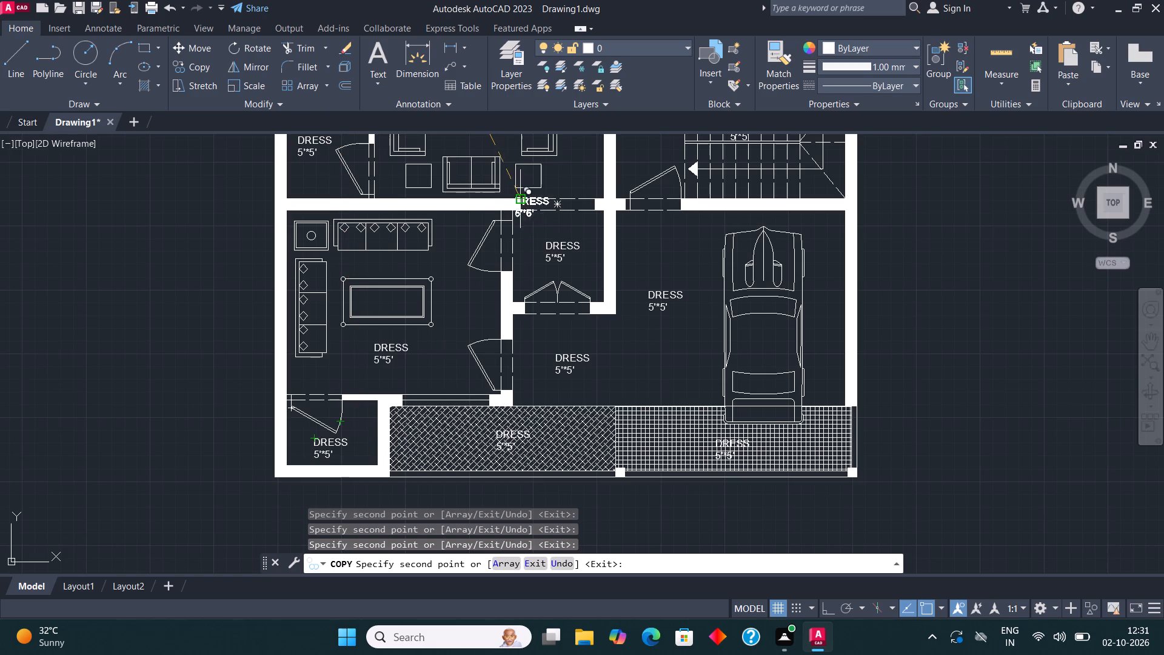
middle_click_drag(521, 211, 450, 295)
scroll(458, 317, "down", 2)
middle_click_drag(461, 286, 445, 334)
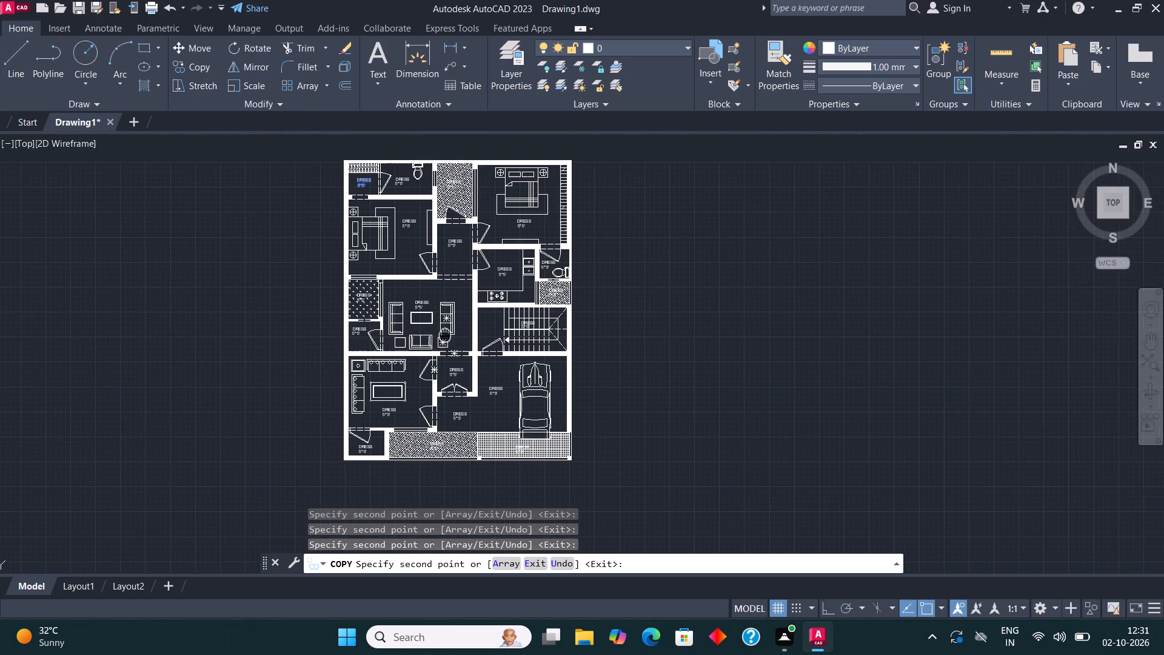
middle_click_drag(445, 334, 455, 263)
key("Escape")
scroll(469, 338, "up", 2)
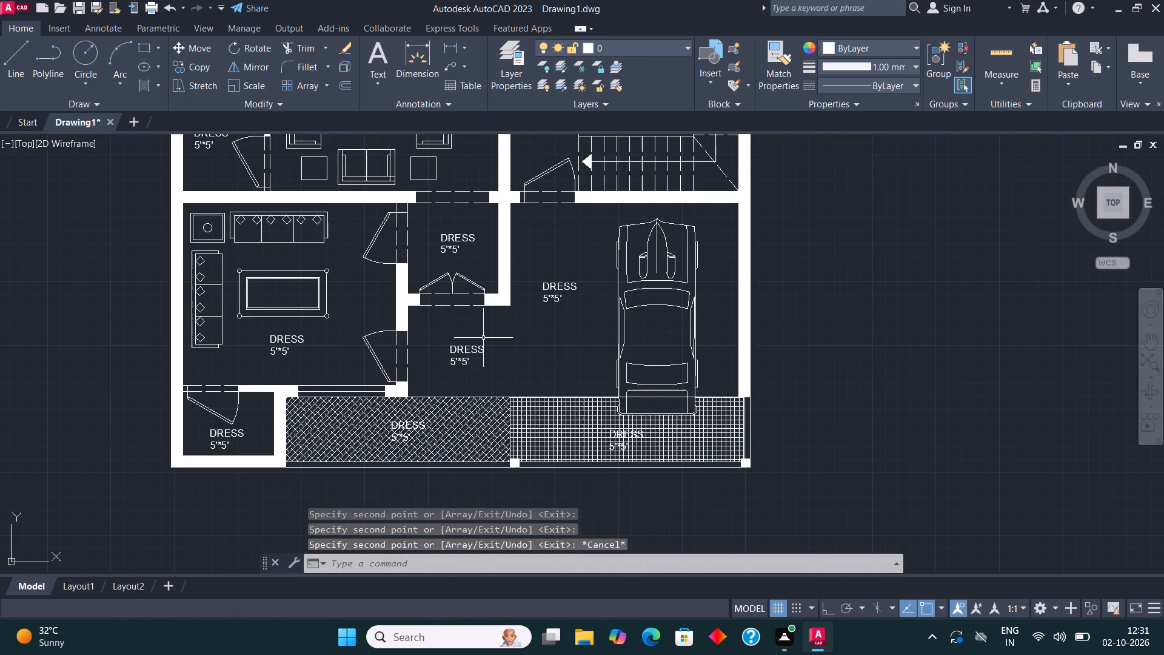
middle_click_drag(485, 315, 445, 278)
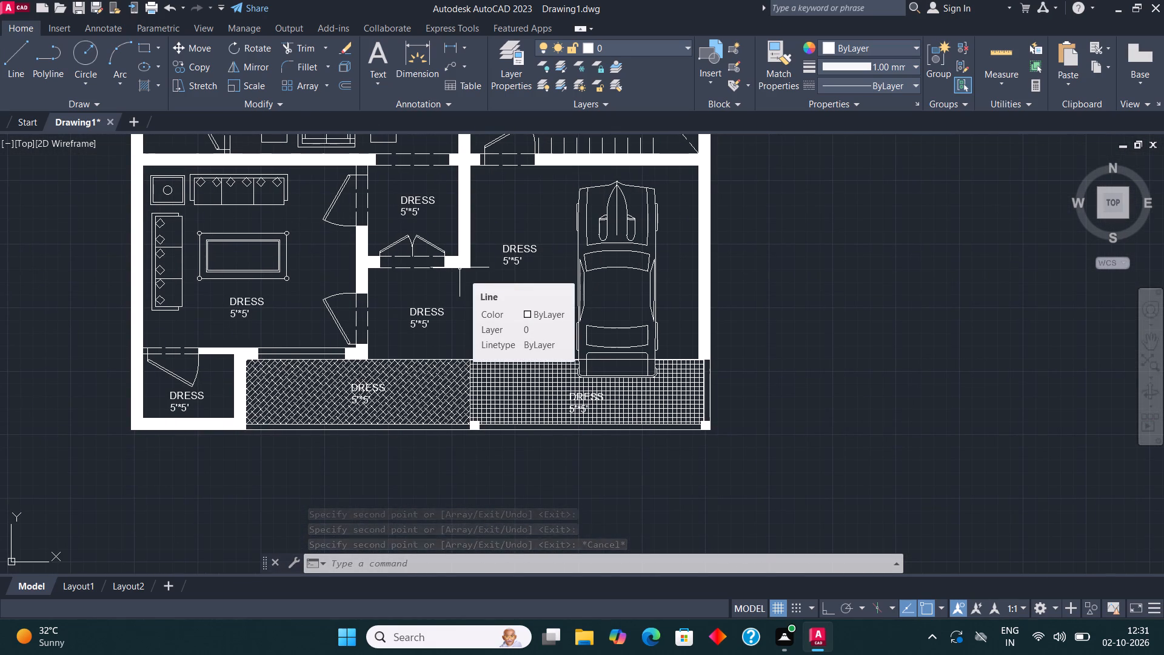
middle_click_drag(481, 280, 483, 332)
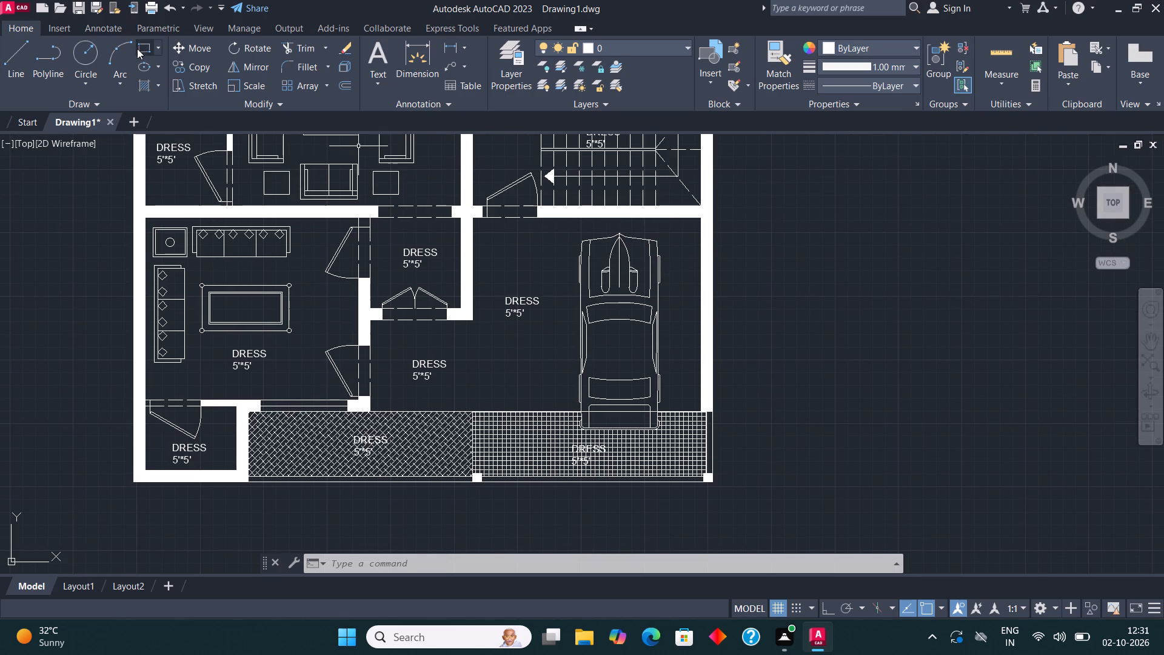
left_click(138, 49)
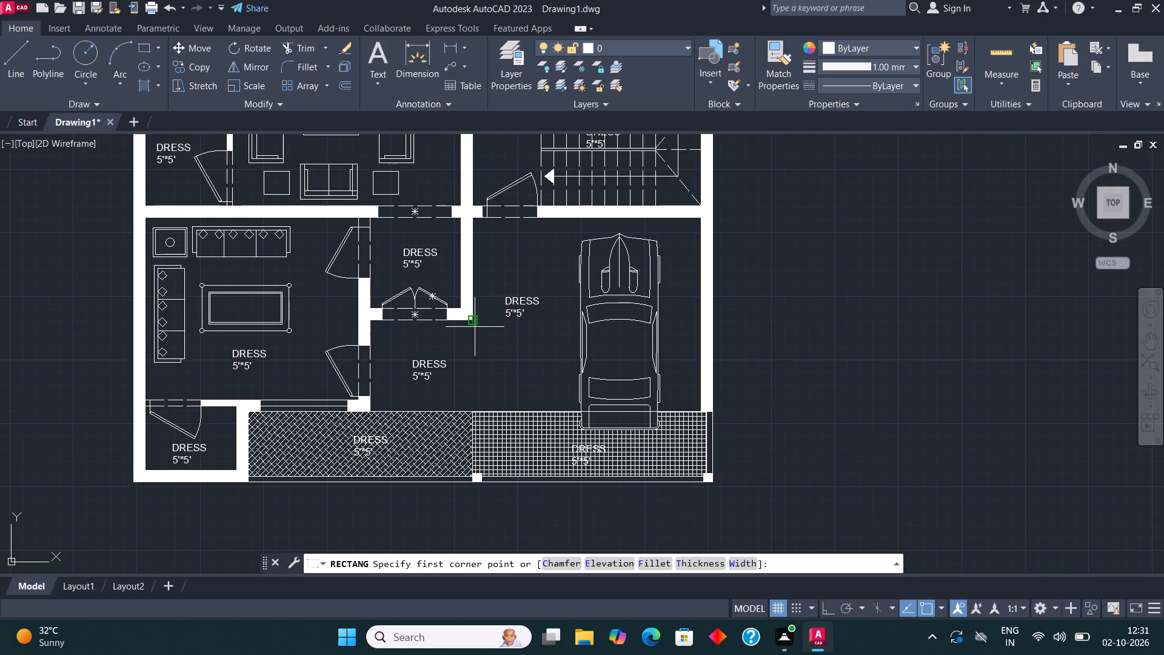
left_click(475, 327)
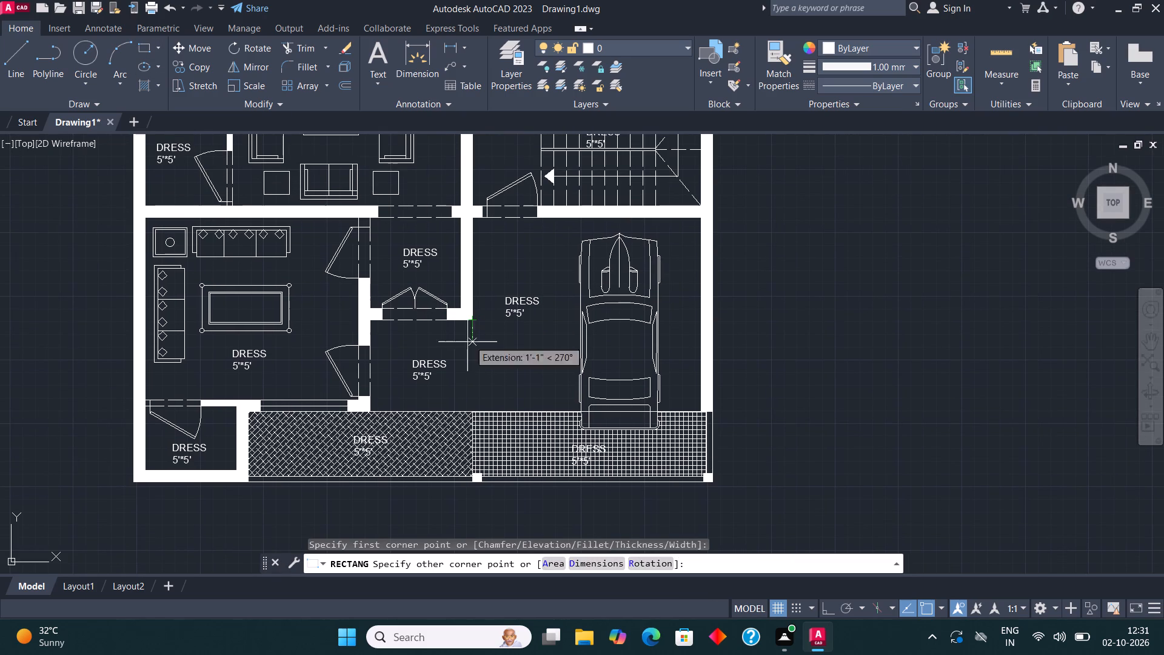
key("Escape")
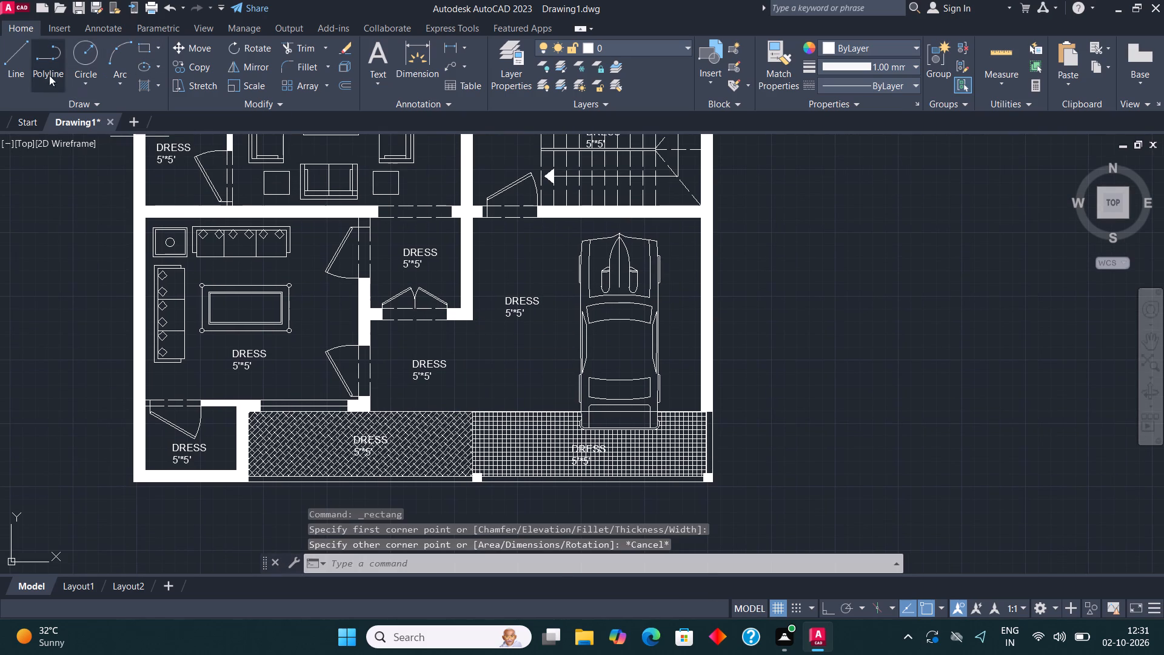
Draw a narrow horizontal rectangle along the north edge of the hatched front strip, from the sitting-room wall corner to below the lobby's east wall.
left_click(141, 44)
scroll(383, 400, "up", 1)
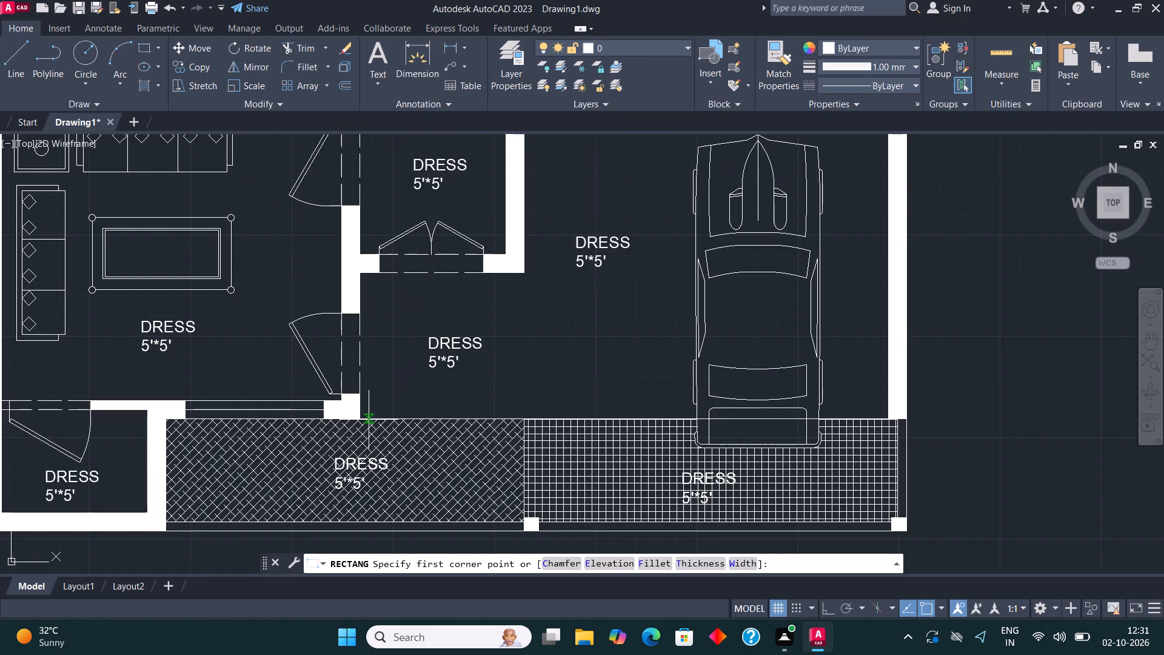
left_click(361, 422)
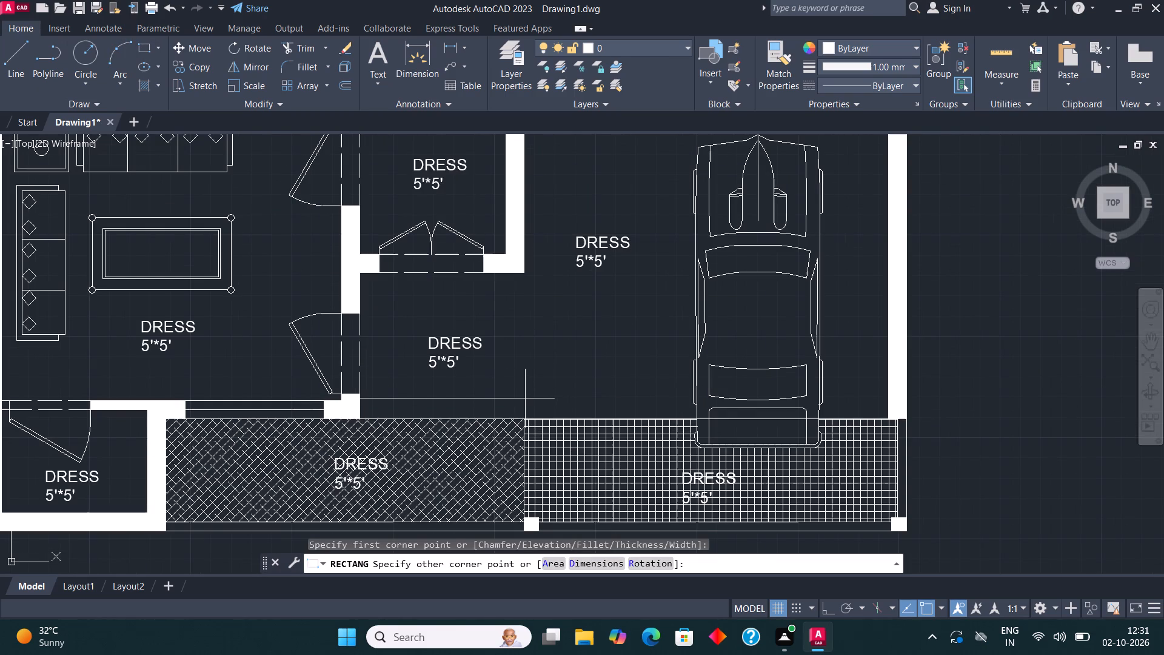
left_click(525, 398)
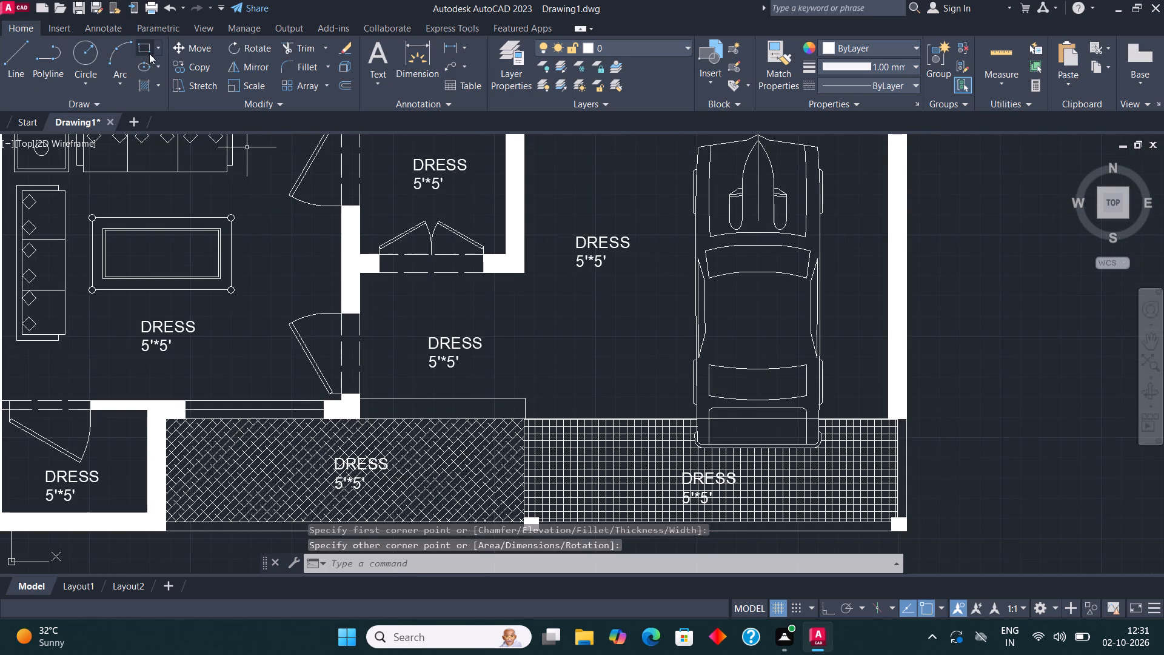
Draw a narrow vertical rectangle from the lobby's southeast wall corner down to the horizontal strip rectangle.
left_click(141, 52)
left_click(523, 266)
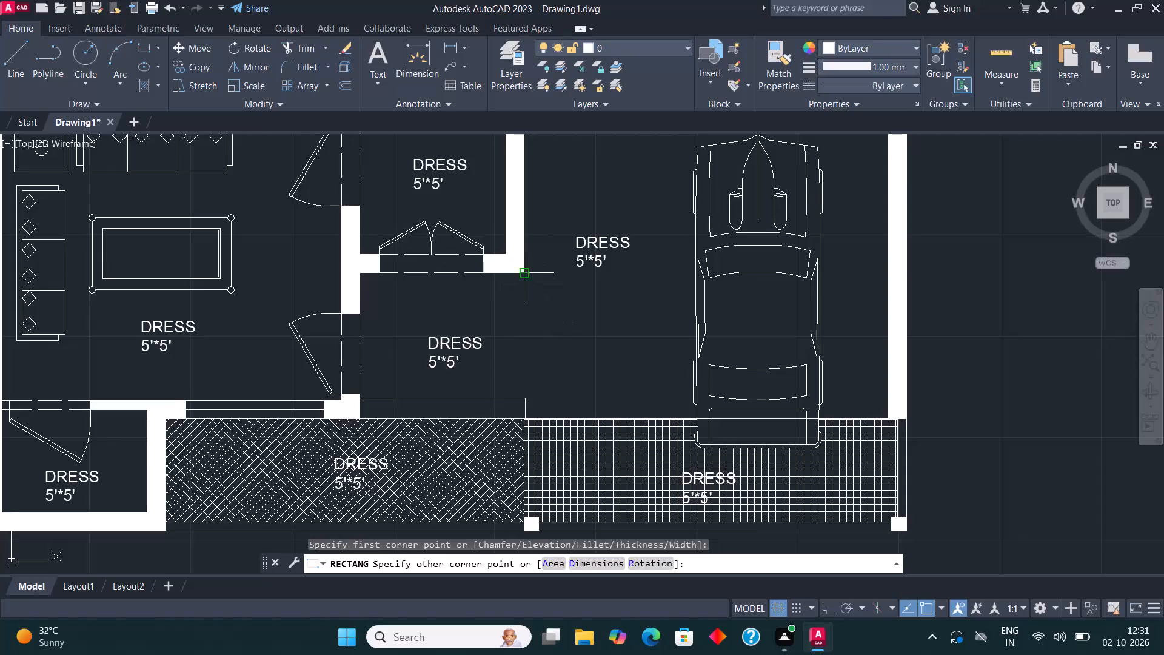
left_click(503, 401)
Stretch the horizontal strip rectangle's east end back, with Ortho on, to align with the vertical strip's outer edge.
scroll(542, 420, "up", 1)
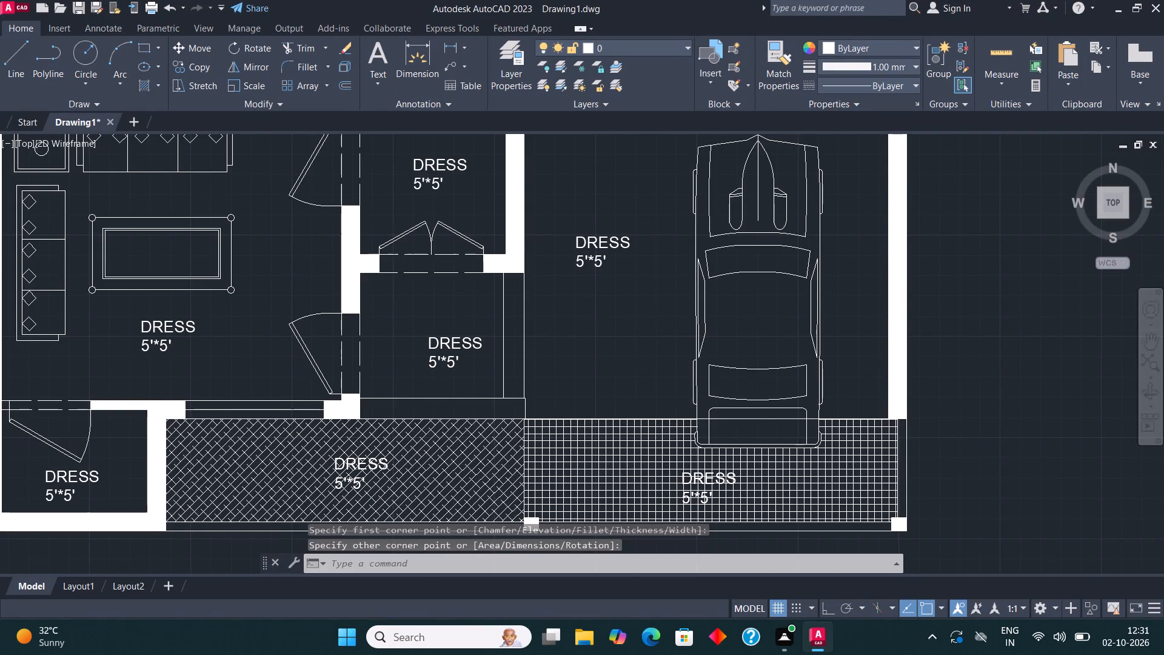
scroll(541, 420, "up", 1)
left_click(493, 385)
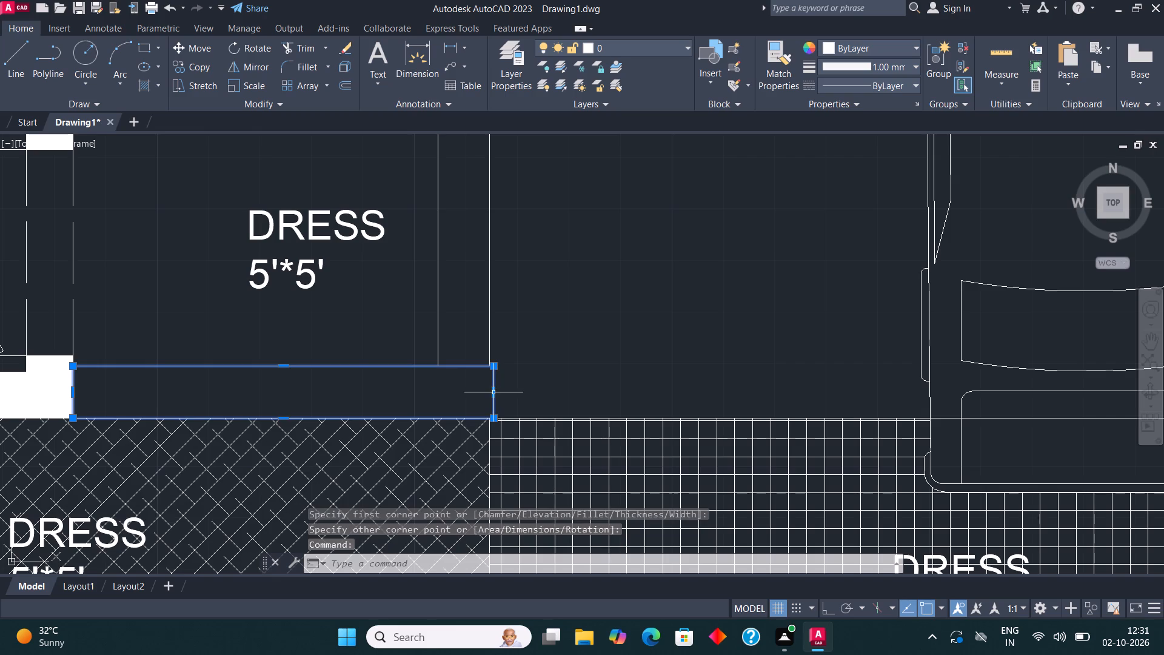
left_click(495, 392)
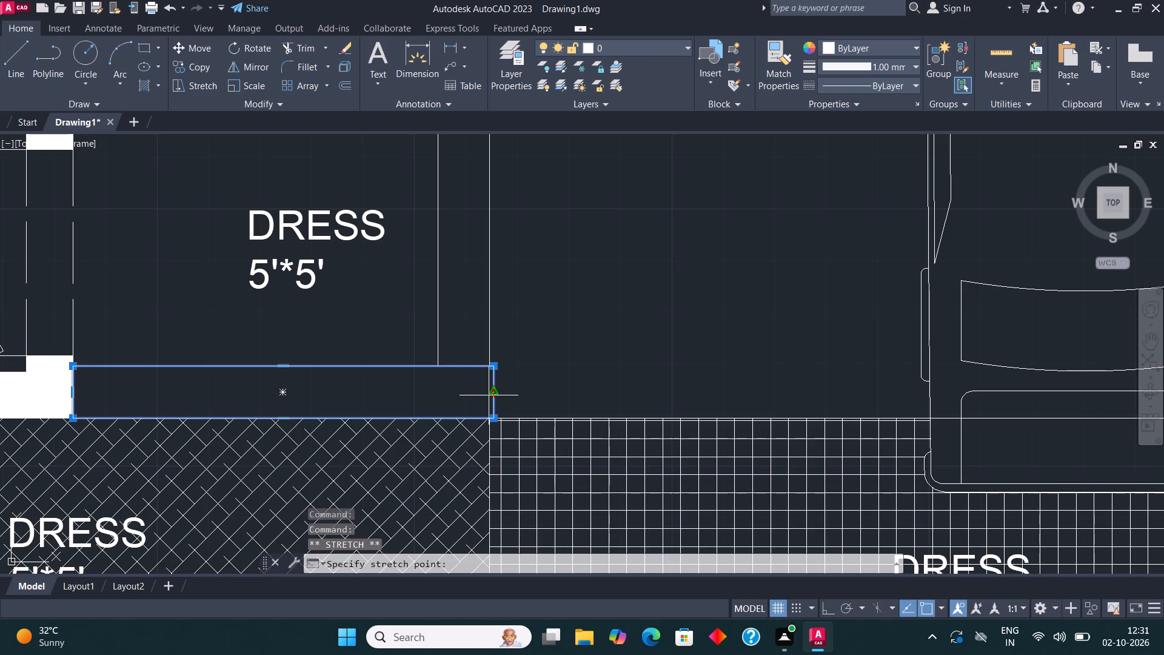
key("F8")
left_click(489, 393)
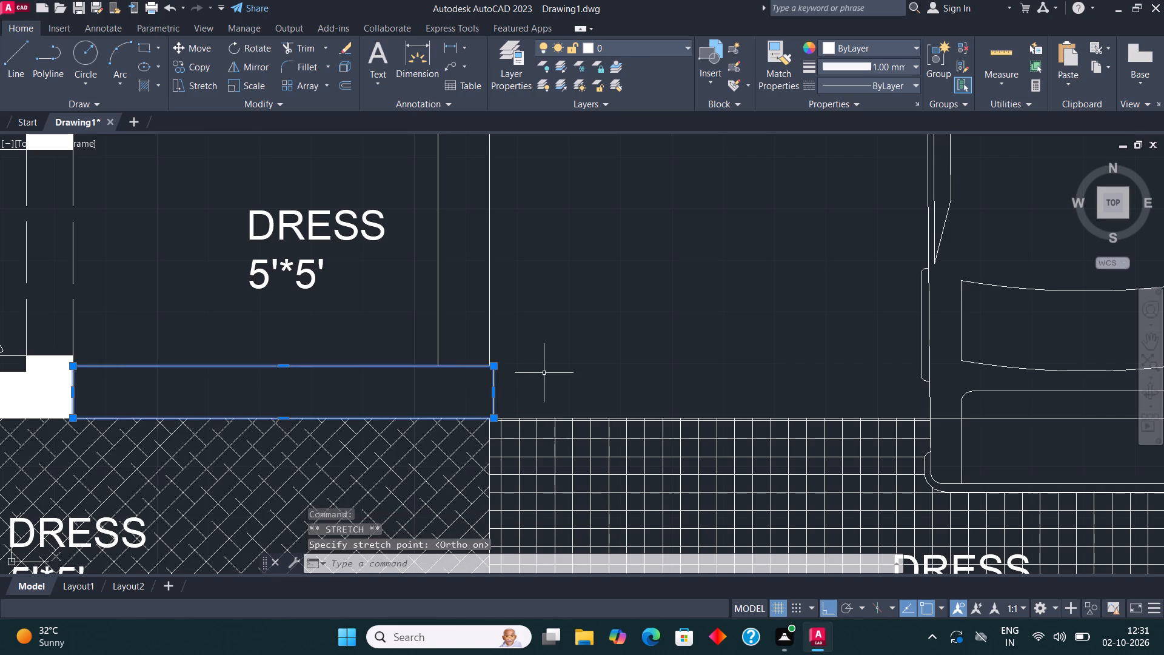
scroll(490, 391, "up", 3)
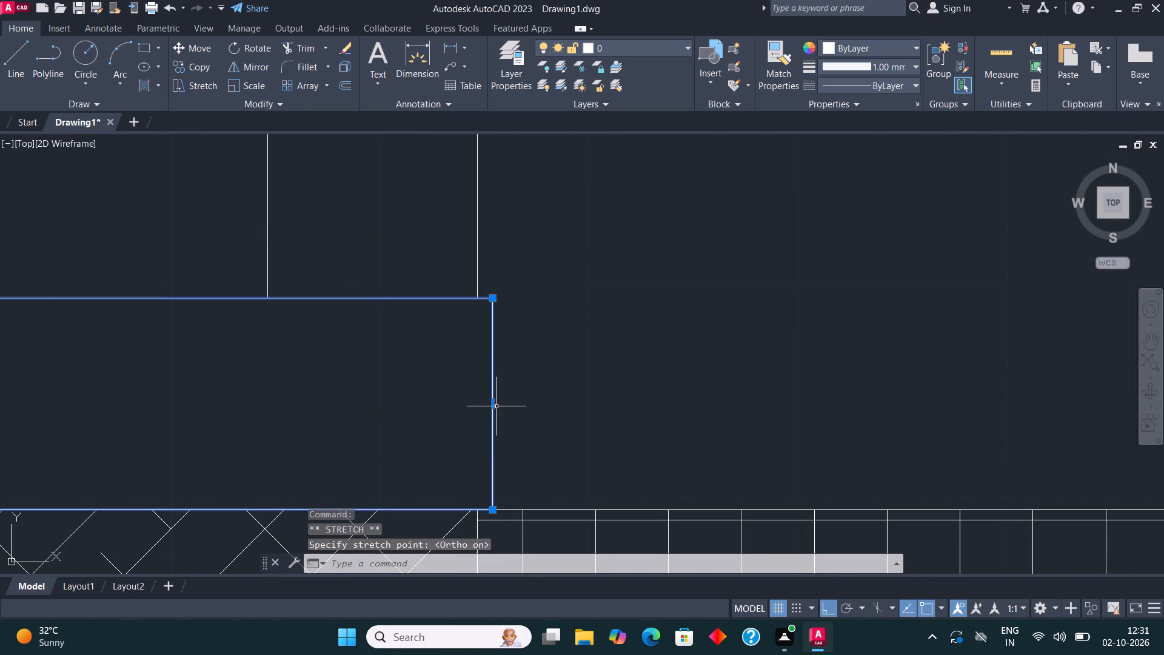
left_click(495, 405)
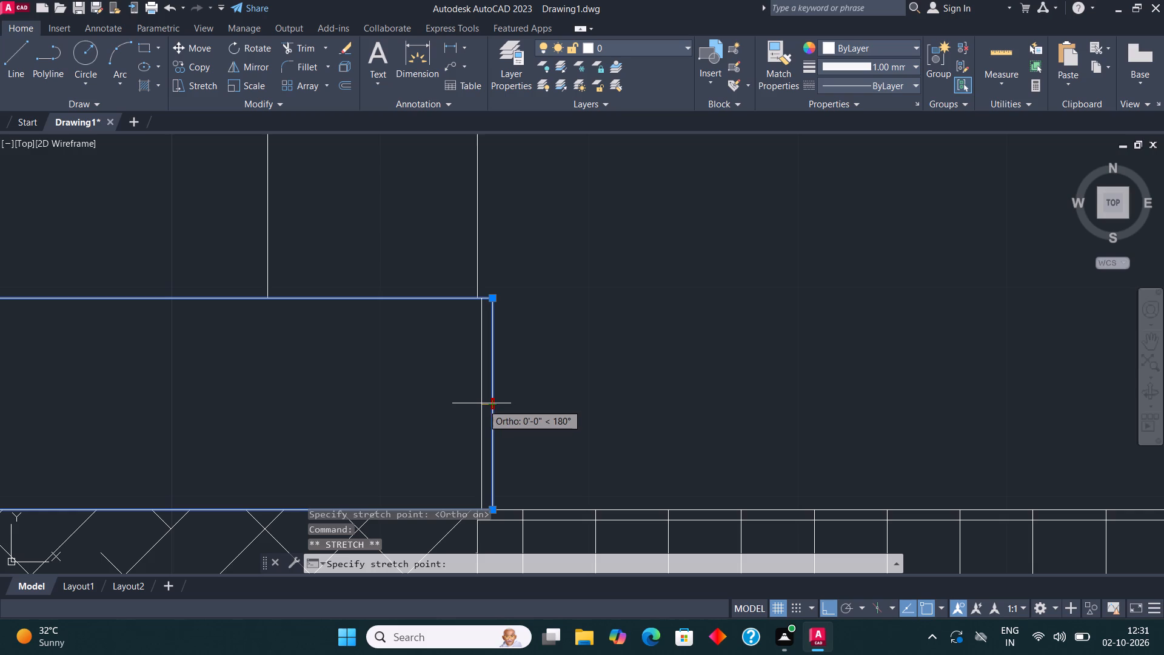
left_click(477, 402)
key("Escape")
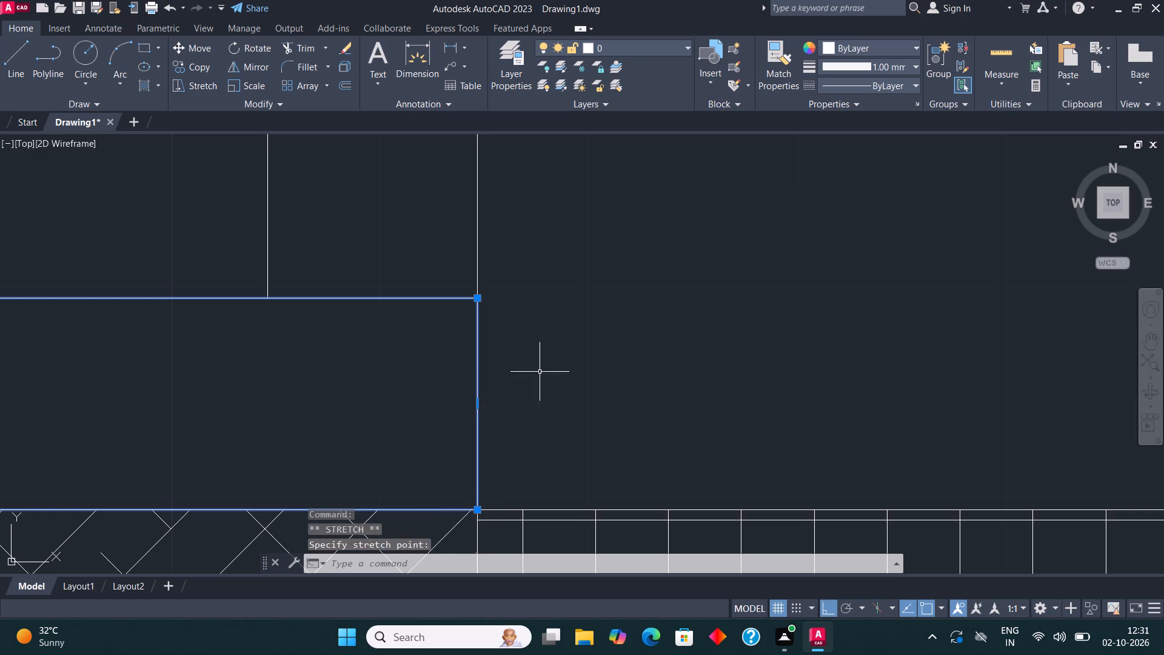
Review the whole floor plan and its room labels, from the hatched front strips up to the north rooms.
scroll(560, 363, "down", 4)
middle_click_drag(571, 300, 573, 354)
scroll(574, 323, "down", 1)
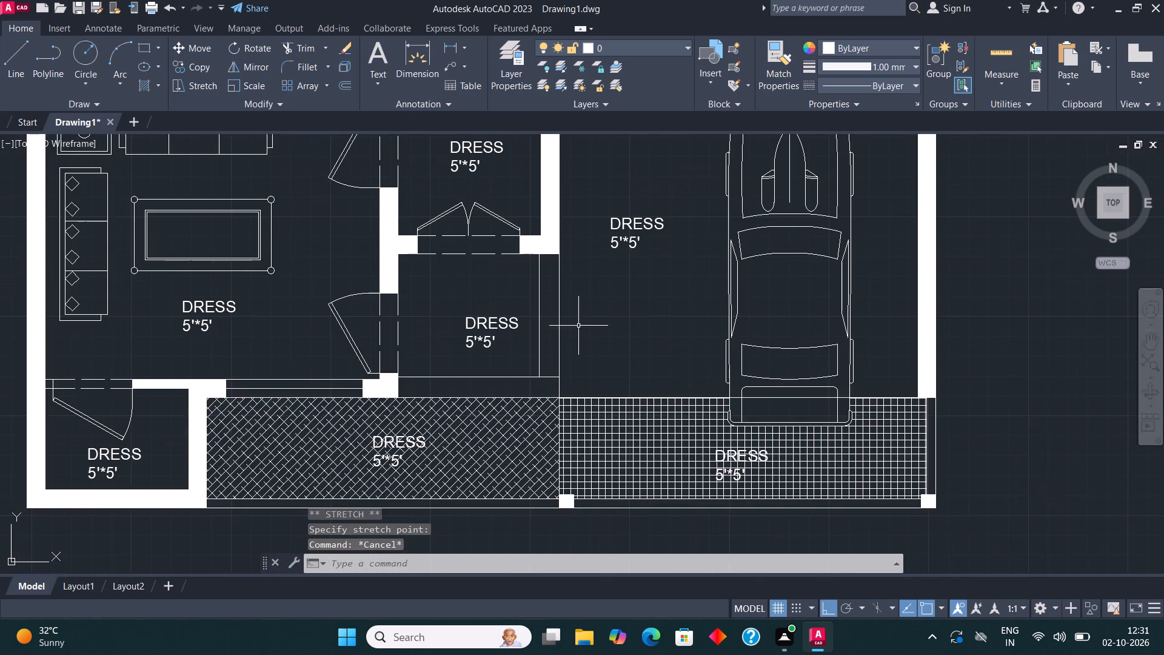
middle_click_drag(587, 326, 566, 361)
scroll(578, 373, "down", 2)
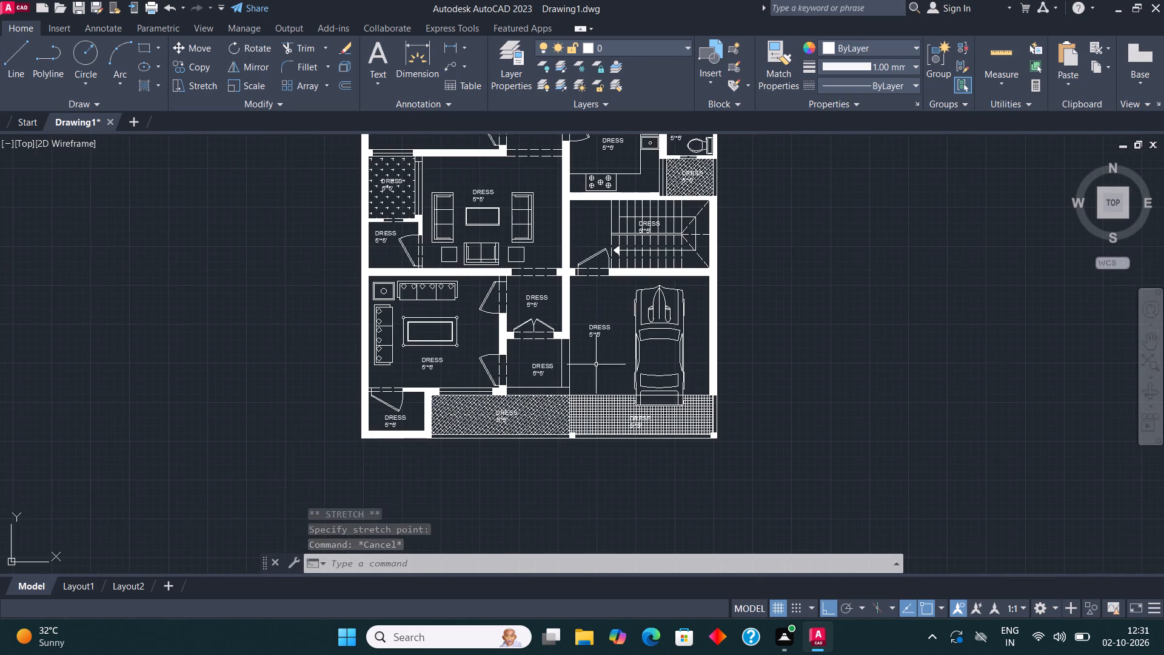
scroll(541, 365, "up", 3)
scroll(541, 364, "down", 4)
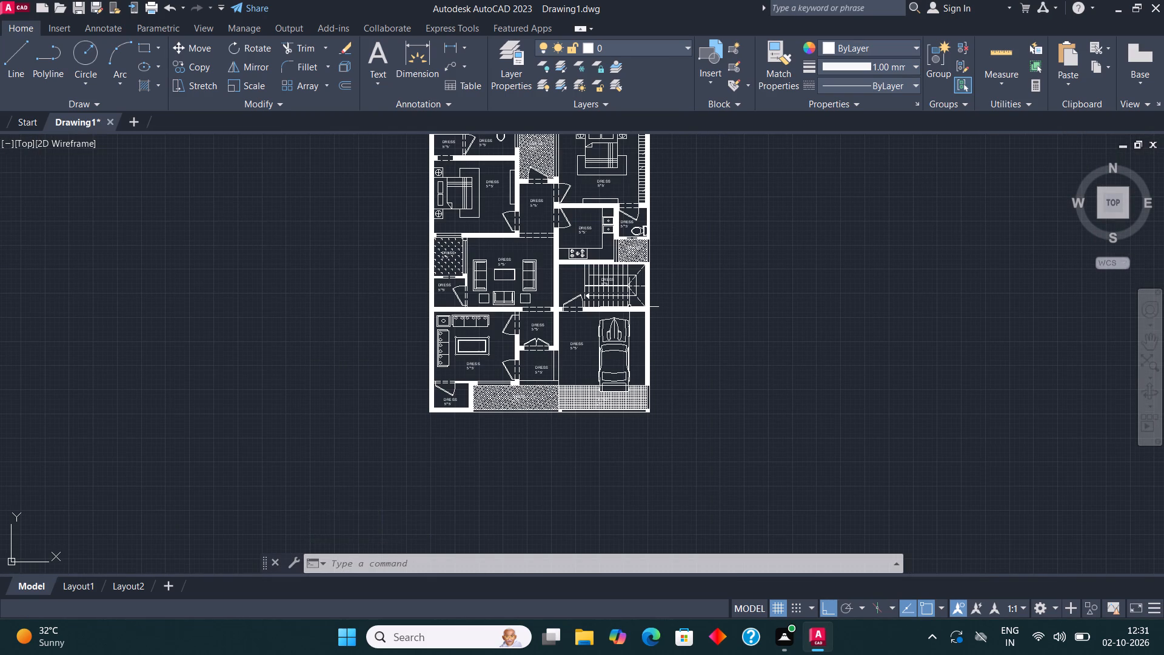
middle_click_drag(632, 307, 630, 380)
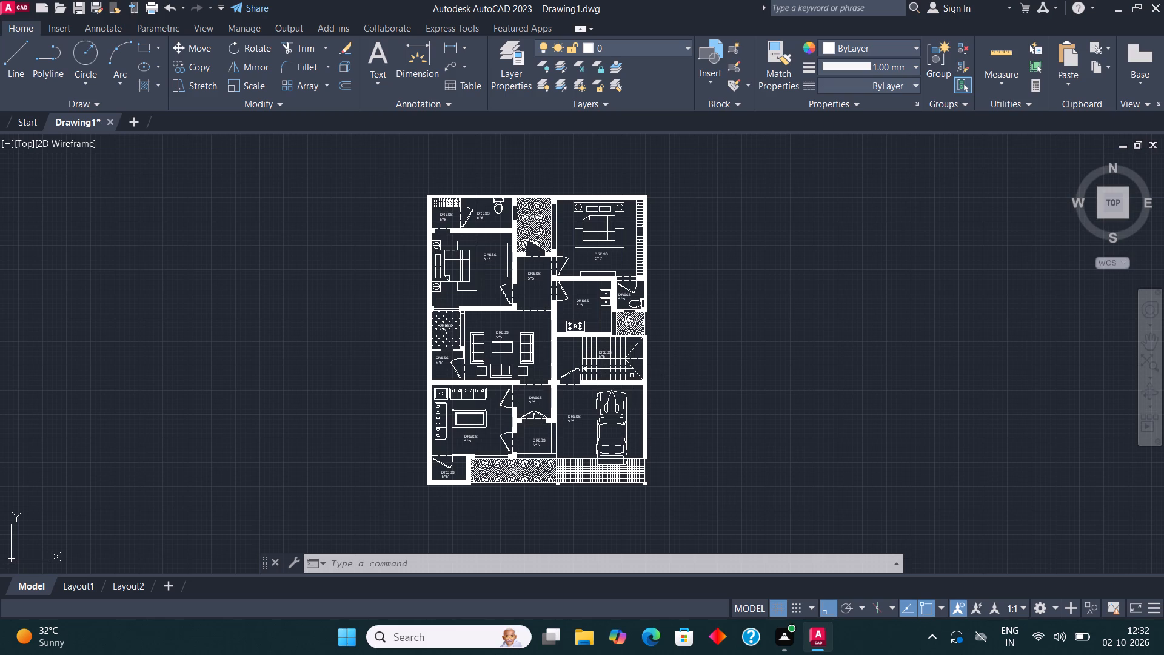
middle_click_drag(464, 204, 473, 267)
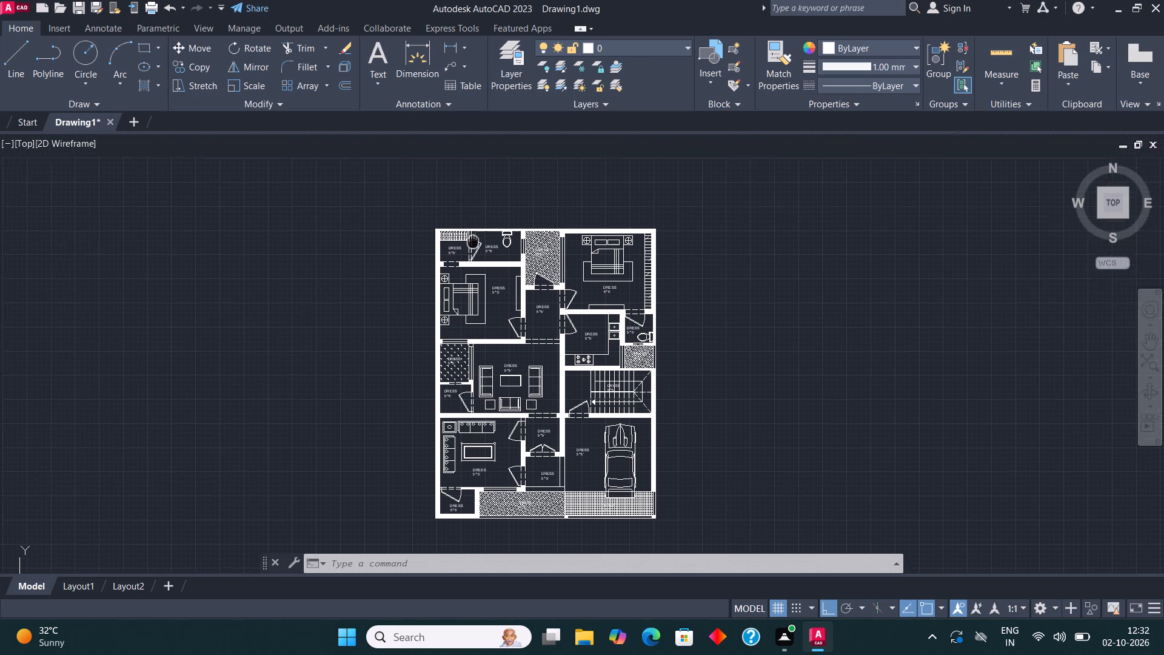
middle_click_drag(473, 267, 469, 368)
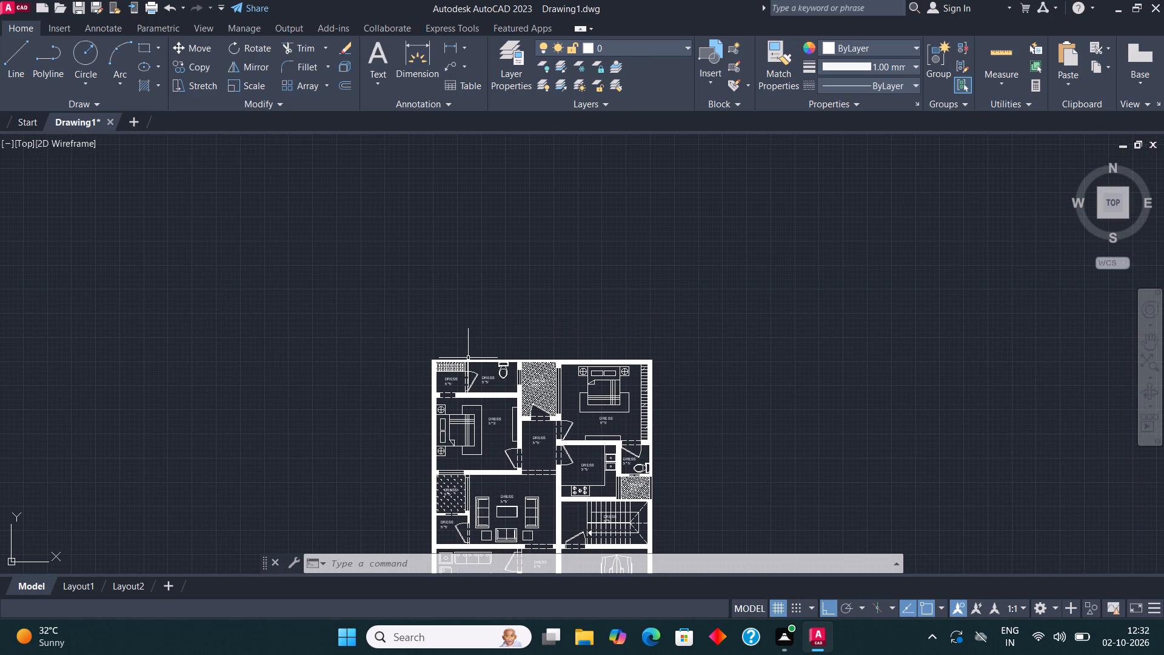
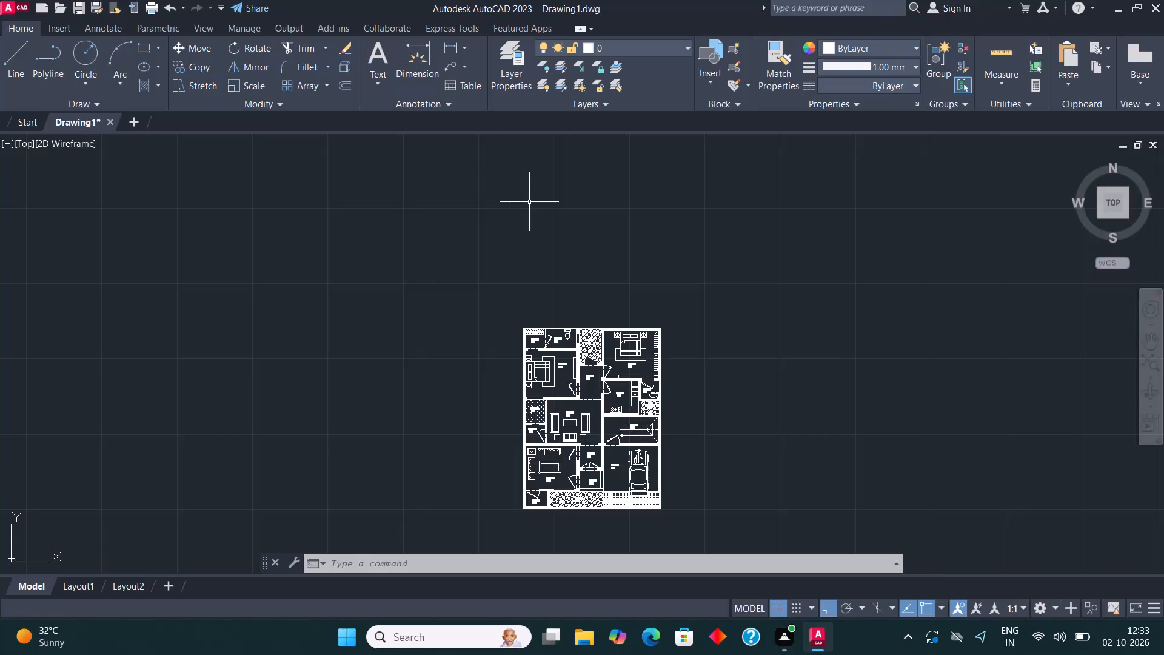
Change the label in the toilet room beside the northwest dressing room to BATH with the size 8'7.5"*5'.
scroll(530, 208, "up", 2)
scroll(639, 253, "down", 2)
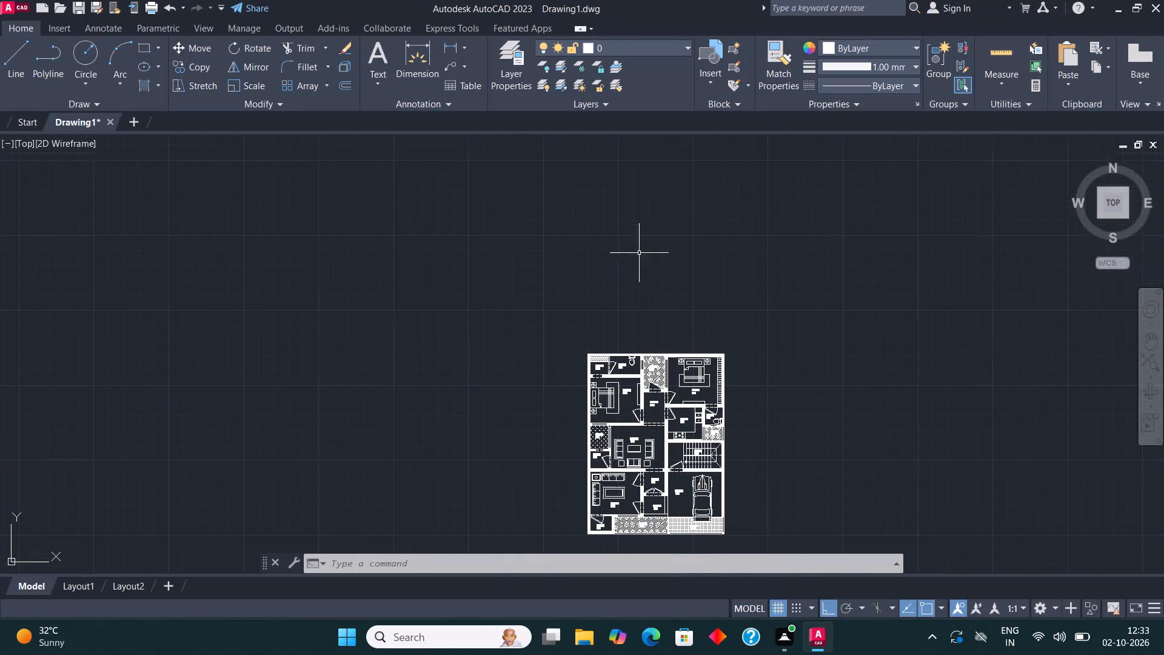
scroll(612, 428, "up", 3)
middle_click_drag(654, 203, 591, 318)
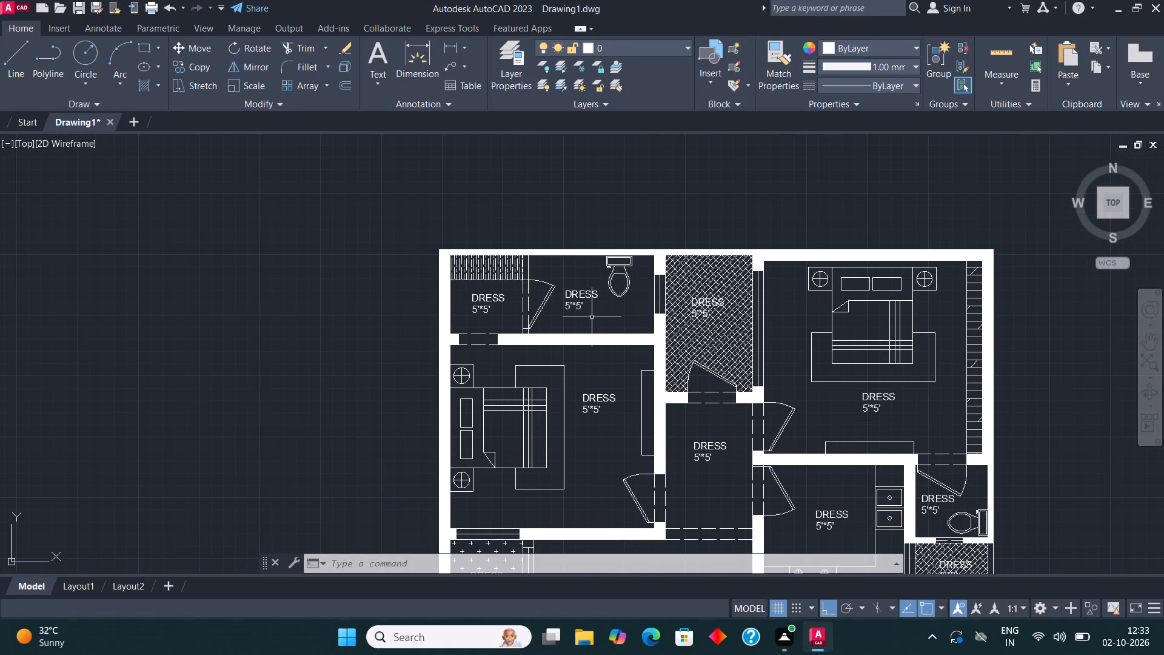
scroll(577, 319, "up", 1)
scroll(566, 263, "up", 1)
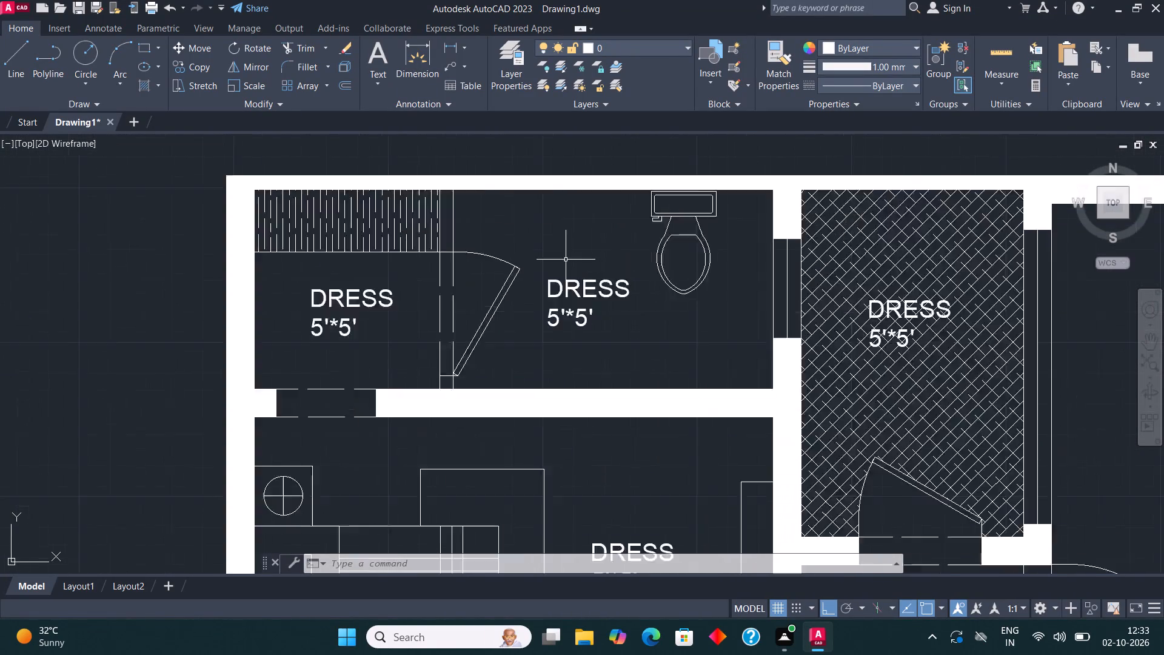
scroll(566, 260, "up", 1)
left_click(566, 299)
right_click(566, 299)
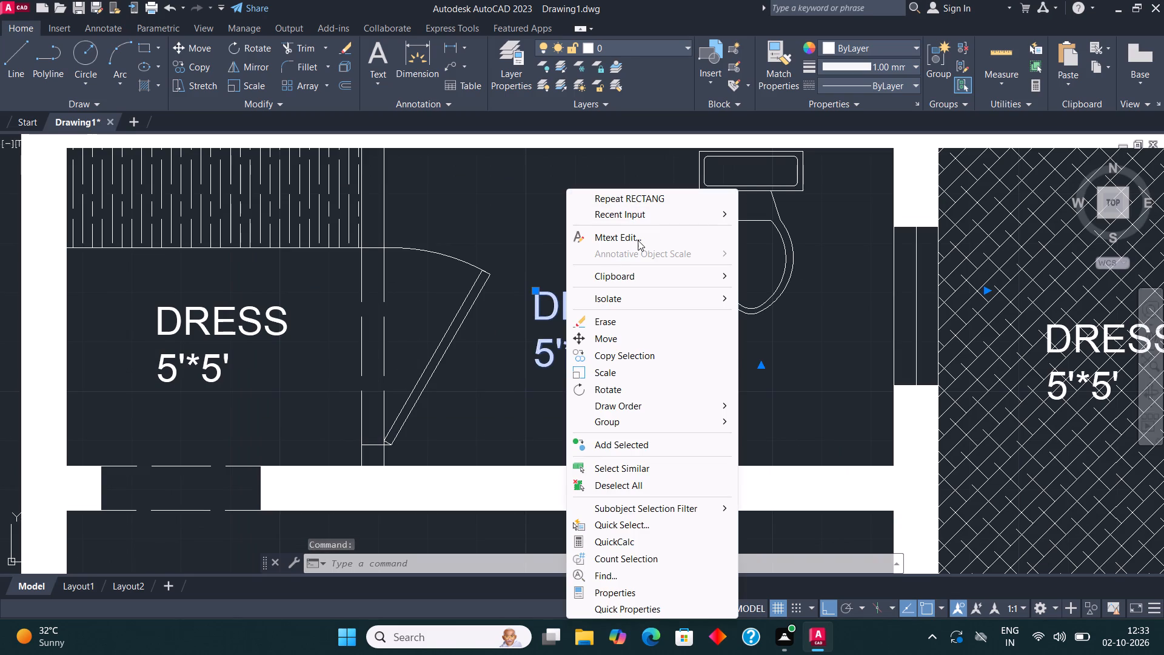
left_click(638, 240)
left_click(639, 366)
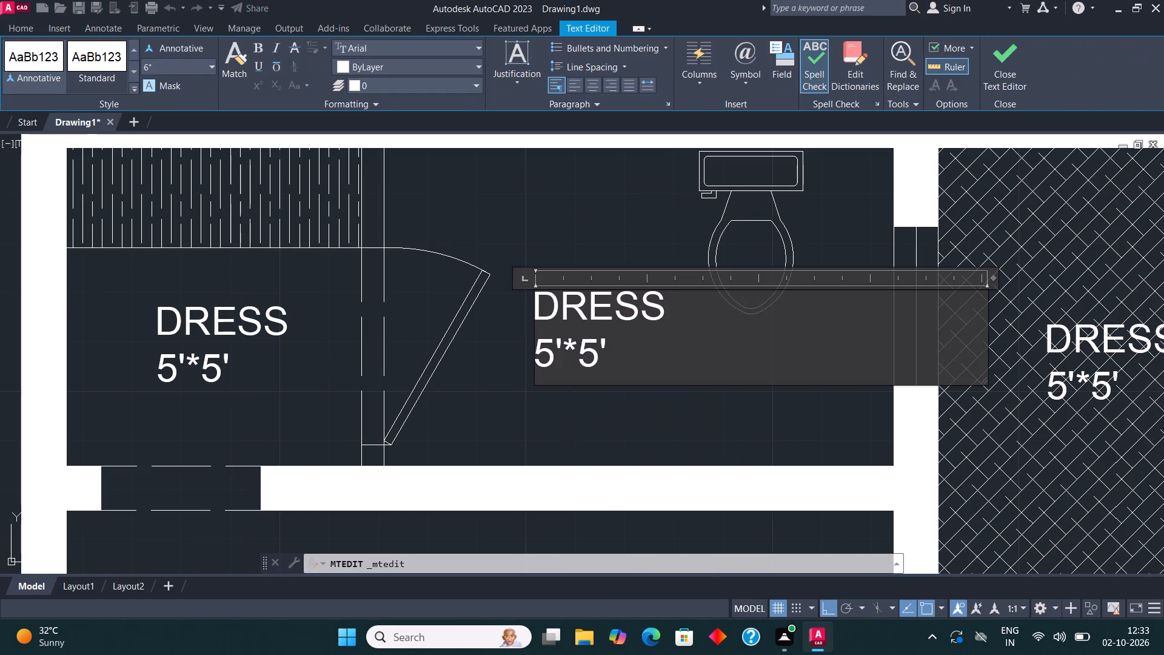
key("BackSpace")
key("BackSpace")
key("BackSpace")
key("BackSpace")
key("BackSpace")
key("BackSpace")
key("BackSpace")
key("BackSpace")
key("BackSpace")
key("BackSpace")
key("BackSpace")
key("BackSpace")
key("BackSpace")
key("BackSpace")
key("BackSpace")
key("BackSpace")
key("BackSpace")
key("BackSpace")
key("BackSpace")
key("BackSpace")
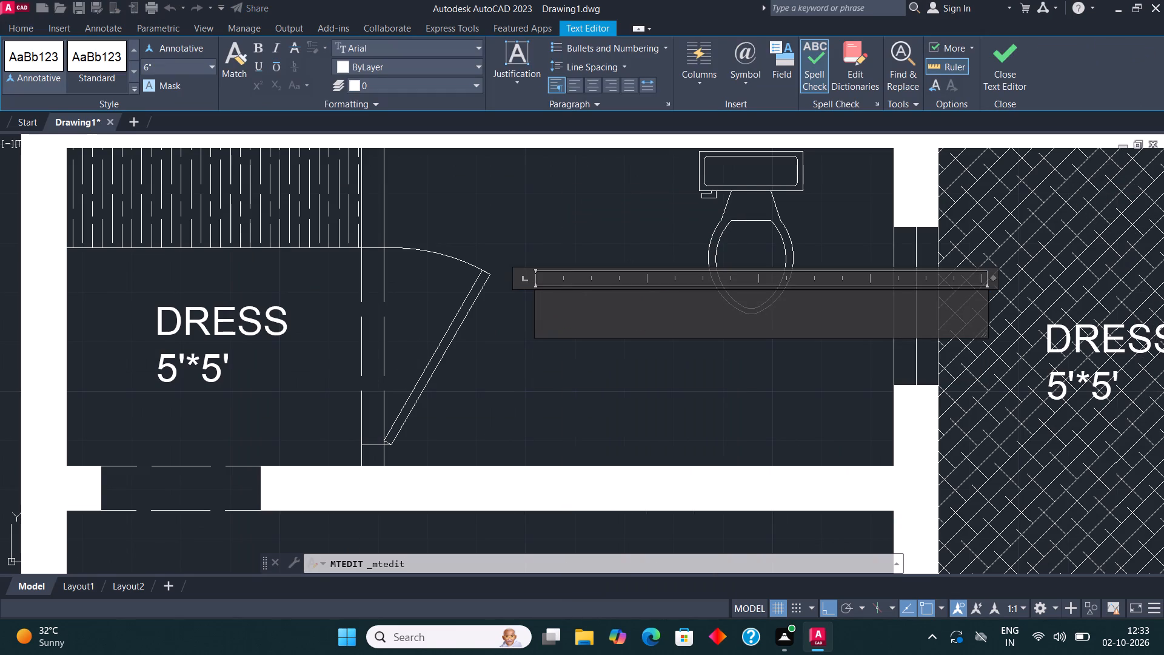
type("BATH")
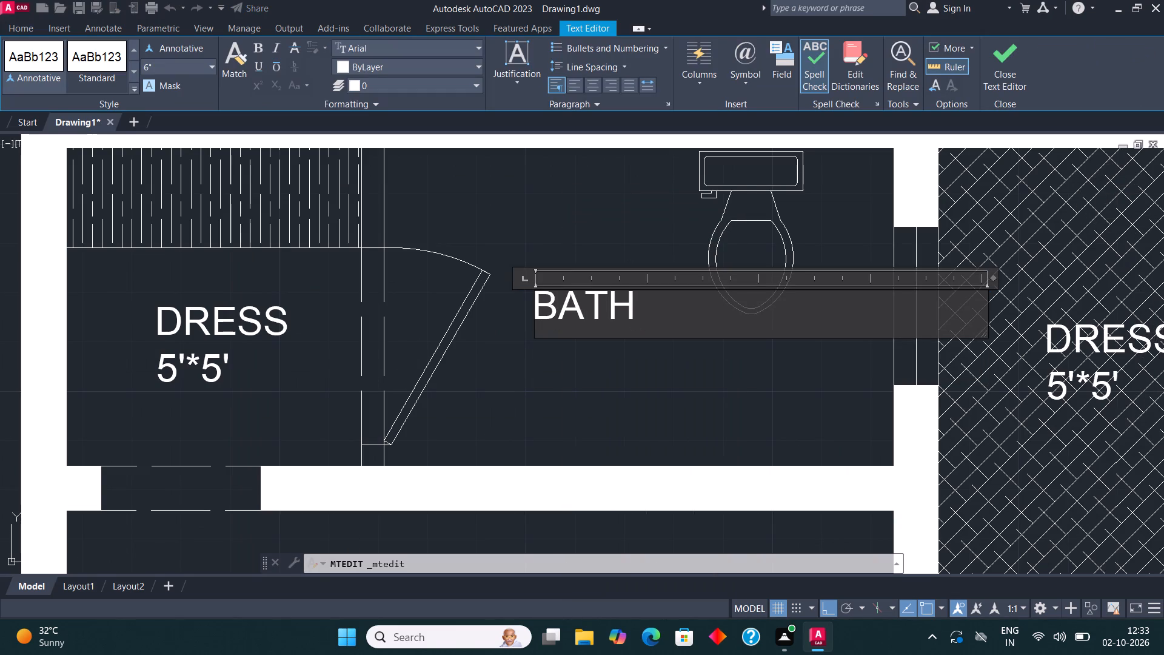
key("Return")
type("8'7.5\"")
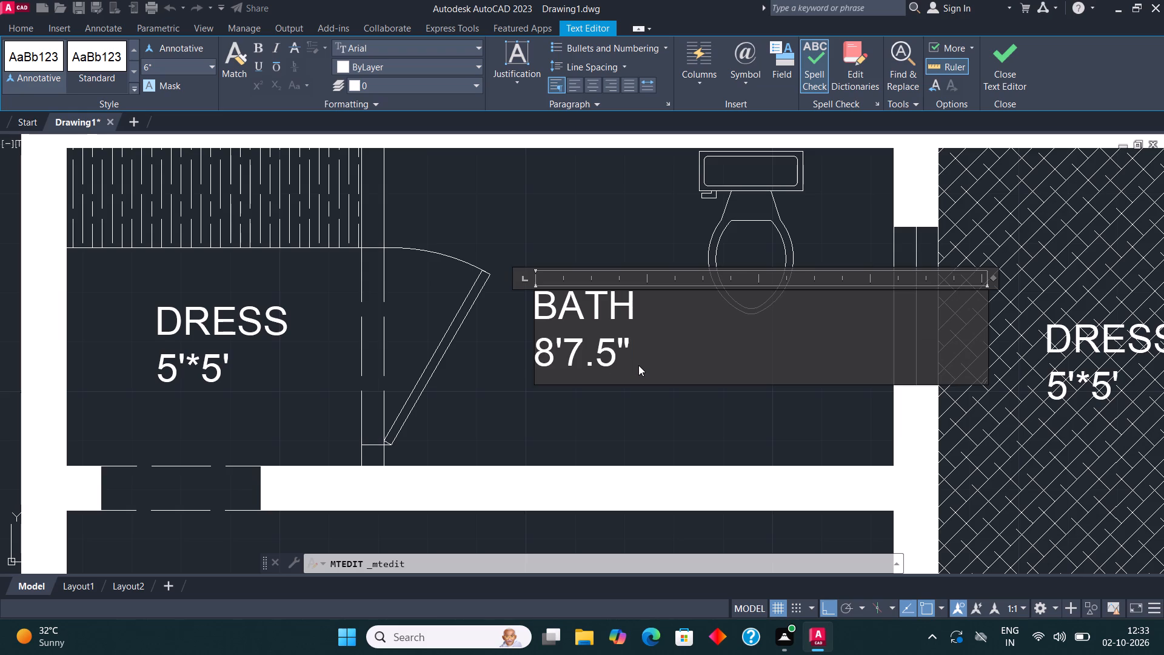
type("*5'")
left_click(995, 62)
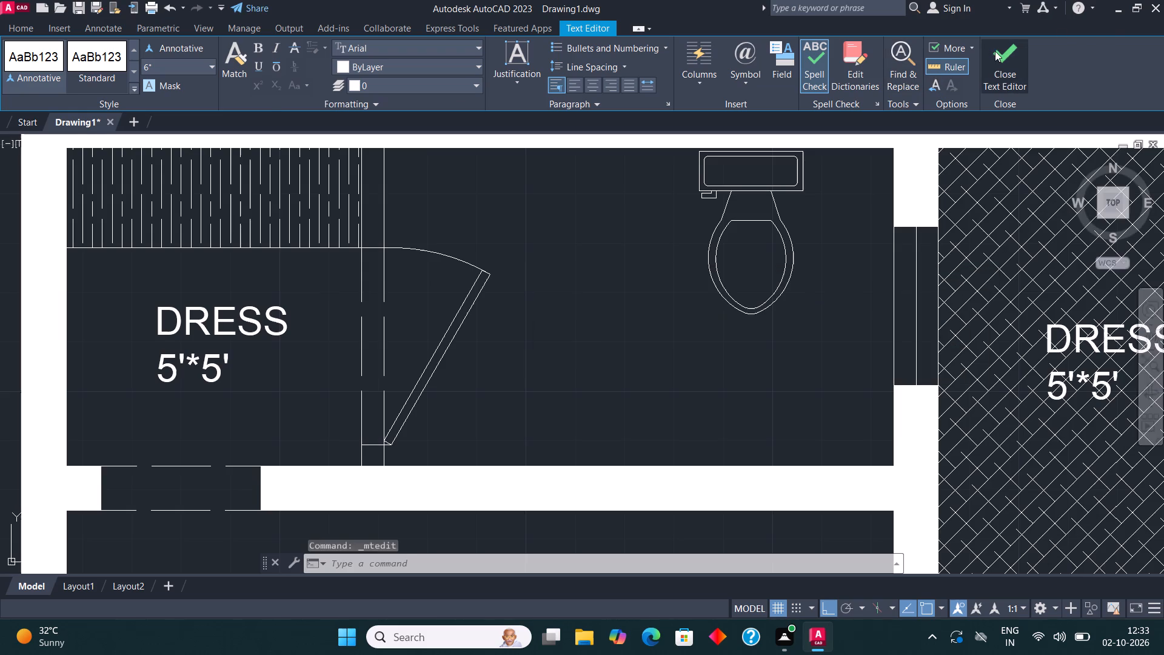
Change the label in the hatched area between the north rooms to O.T.S with the size 6'*9'4.5".
scroll(409, 266, "down", 3)
scroll(578, 285, "up", 2)
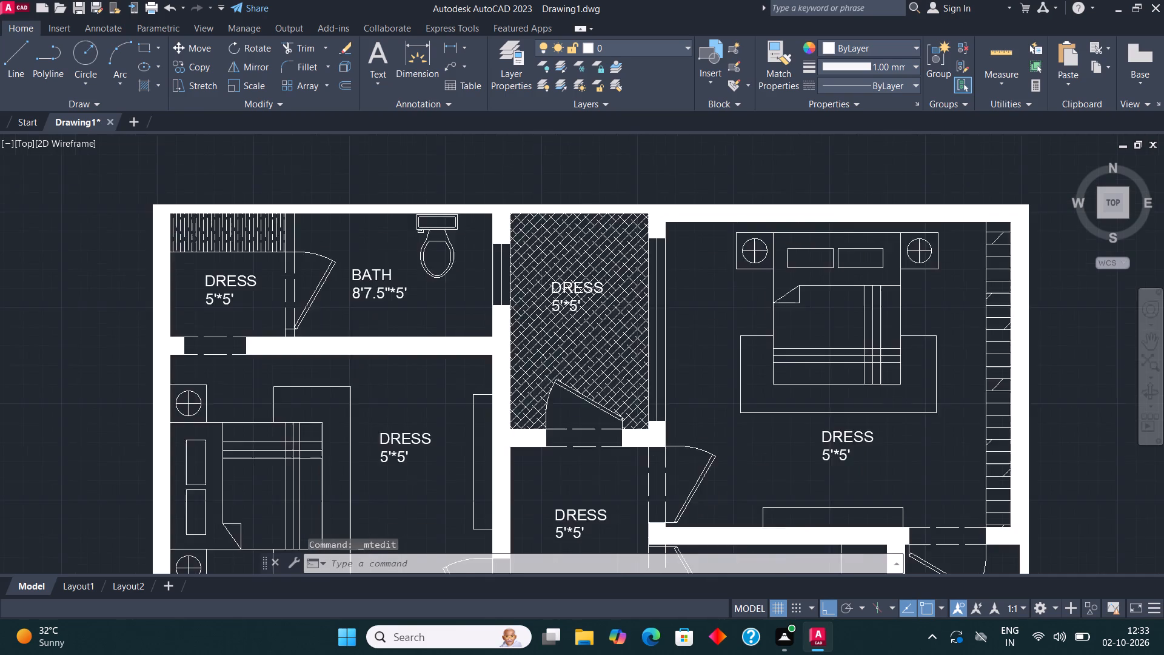
left_click(578, 290)
right_click(577, 290)
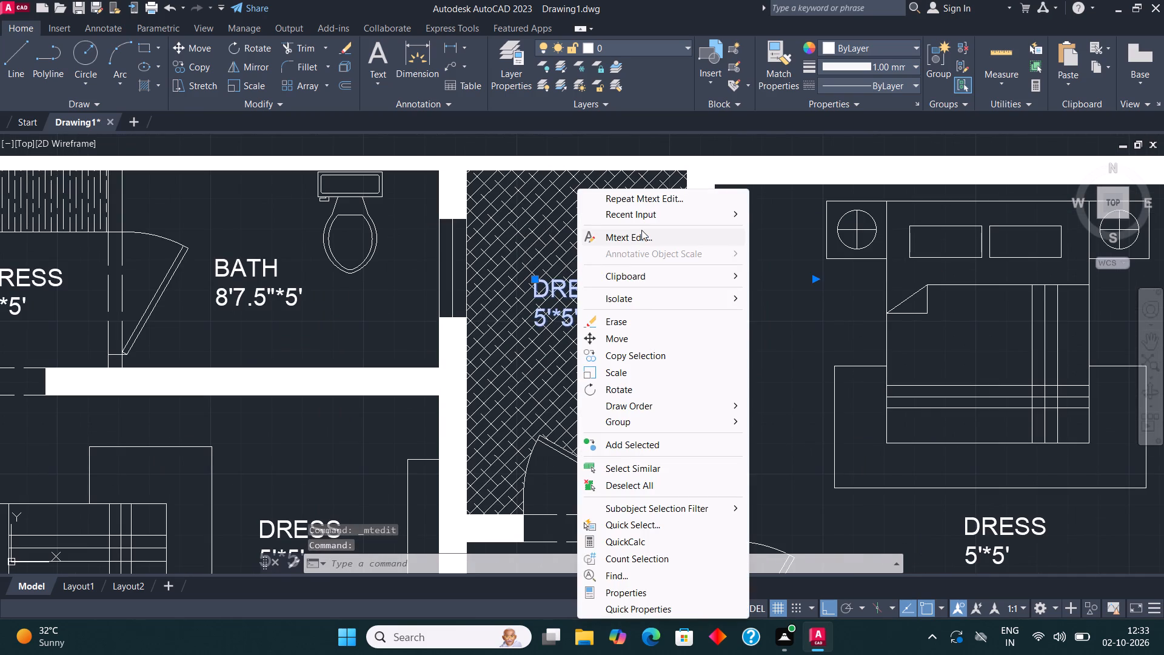
left_click(641, 230)
left_click(594, 321)
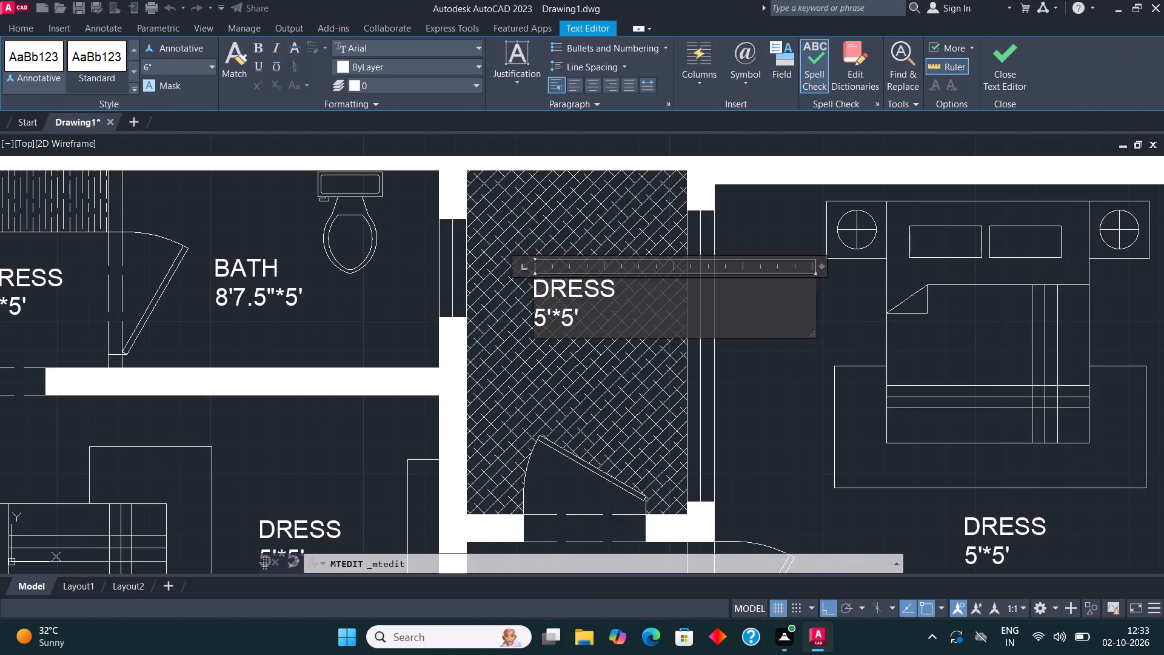
key("BackSpace")
key("BackSpace")
key("BackSpace")
key("BackSpace")
key("BackSpace")
key("BackSpace")
key("BackSpace")
key("BackSpace")
key("BackSpace")
key("BackSpace")
key("BackSpace")
key("BackSpace")
key("BackSpace")
key("BackSpace")
key("BackSpace")
key("BackSpace")
key("BackSpace")
key("BackSpace")
key("BackSpace")
key("BackSpace")
type("O.")
key("t")
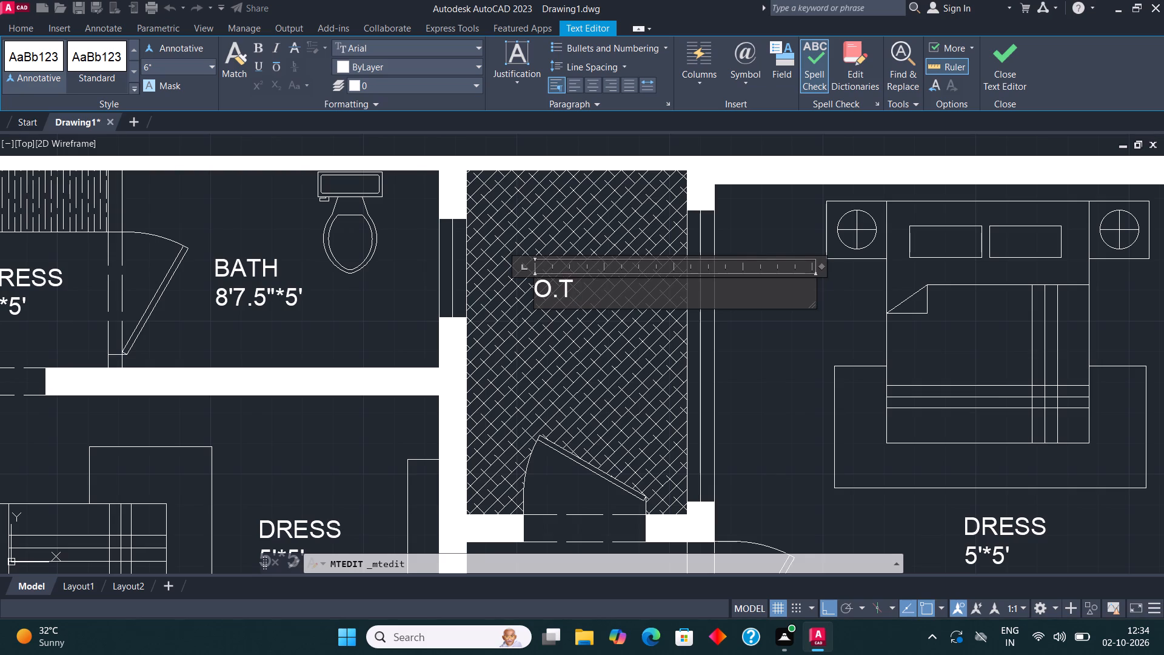
key("period")
key("s")
key("Return")
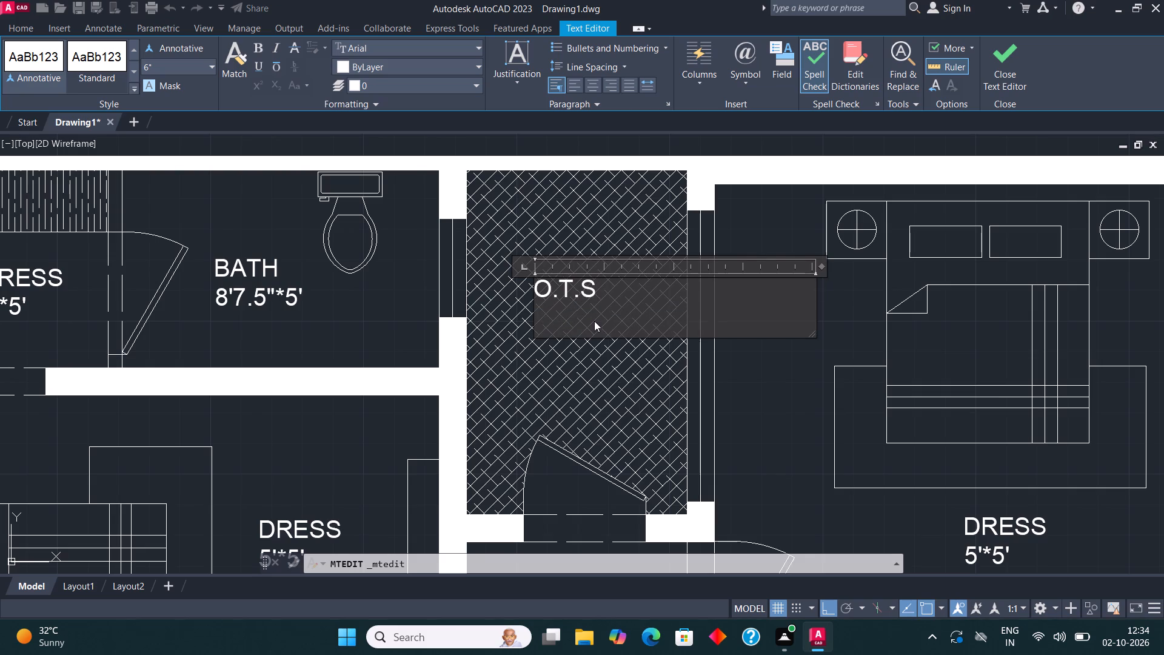
type("6'")
key("asterisk")
type("9'4.5\"")
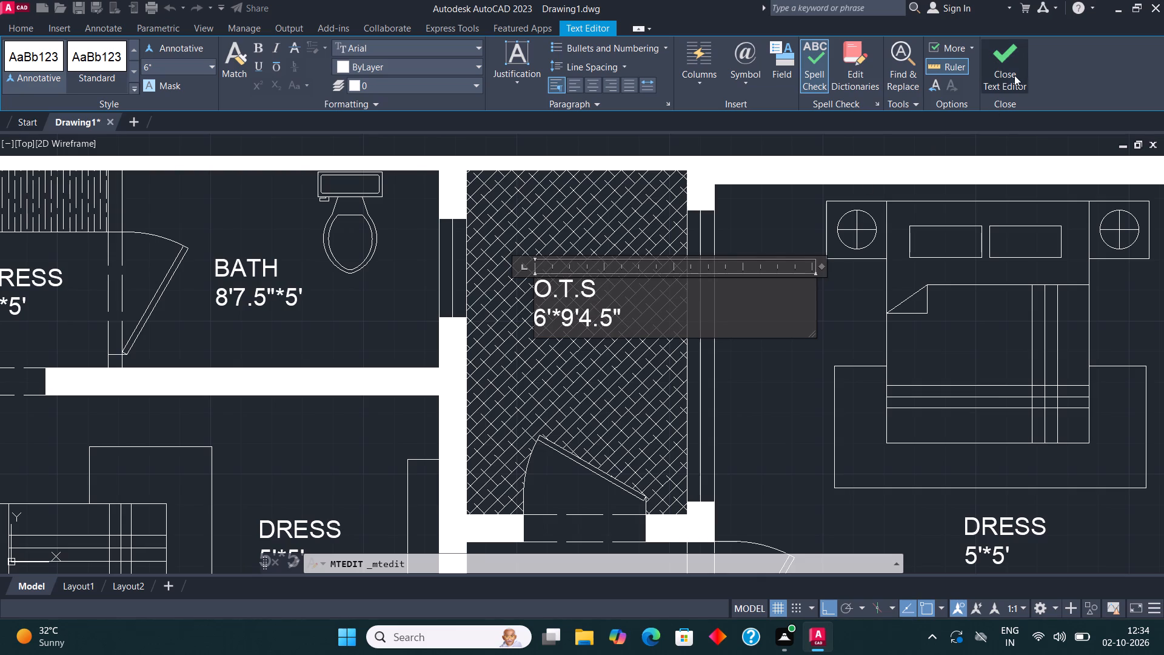
left_click(1012, 67)
Change the label in the northeast room with the bed to BEDROOM with the size 15'*13'3".
scroll(786, 262, "down", 2)
middle_click_drag(774, 264, 621, 263)
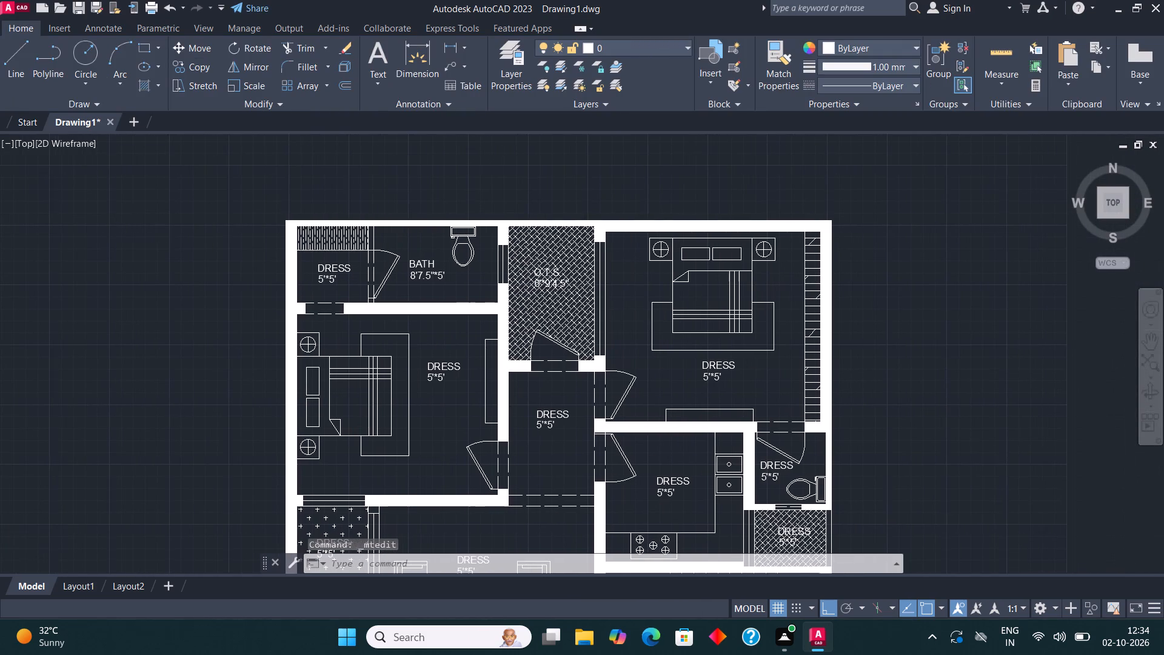
scroll(729, 353, "up", 2)
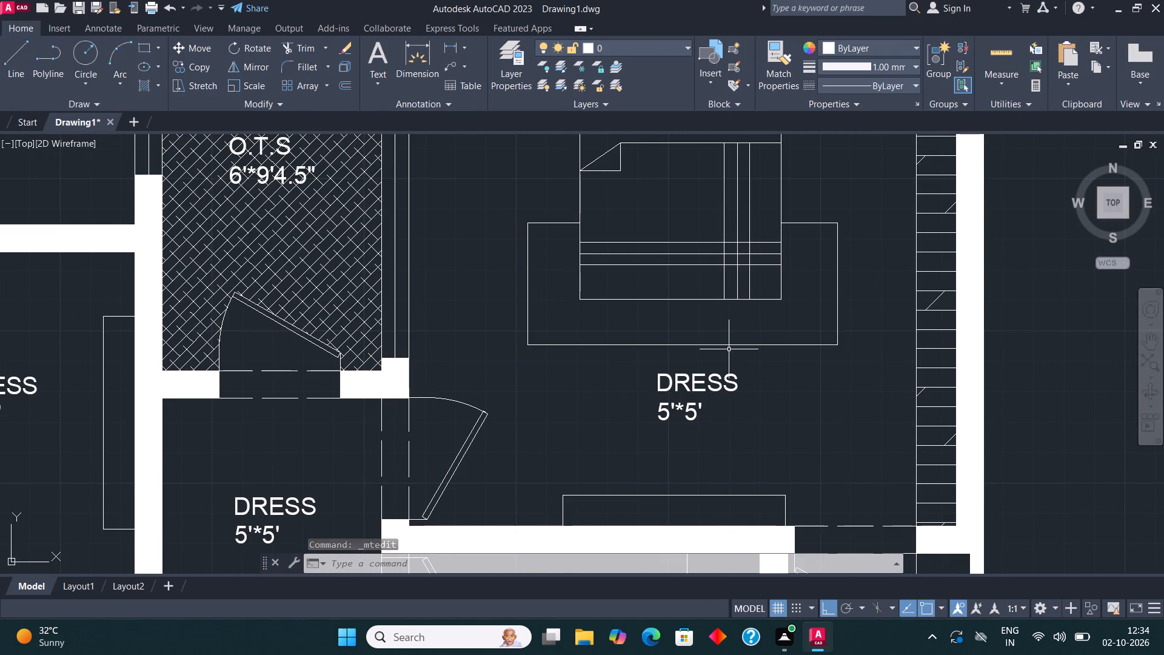
left_click(686, 383)
right_click(684, 391)
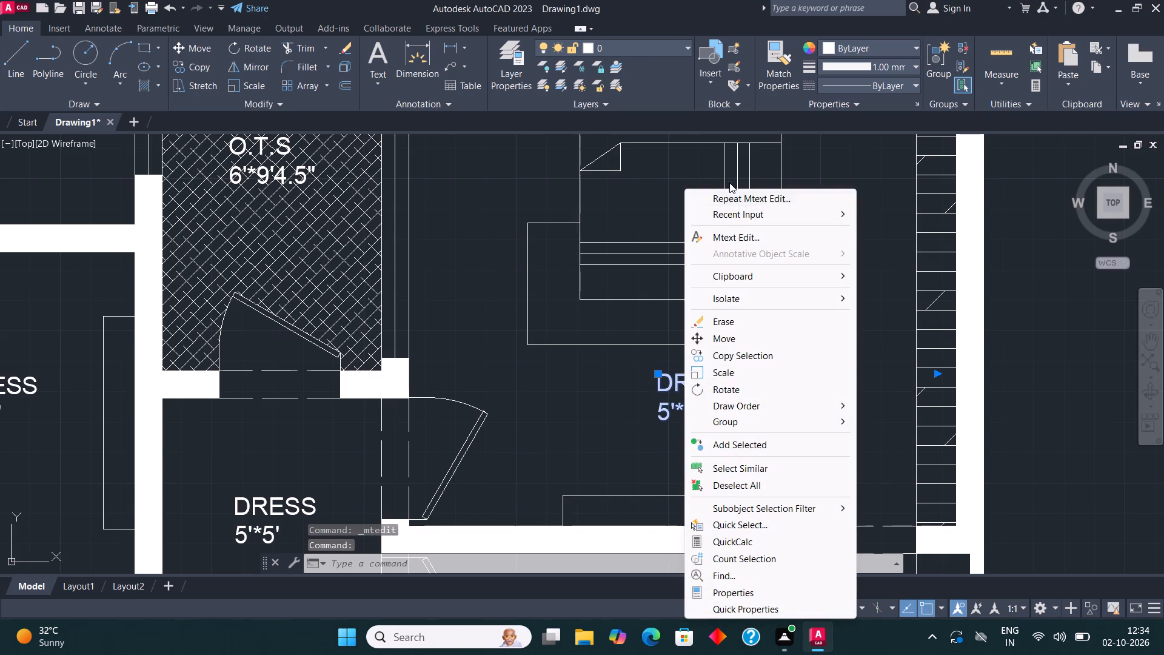
left_click(742, 231)
left_click(725, 414)
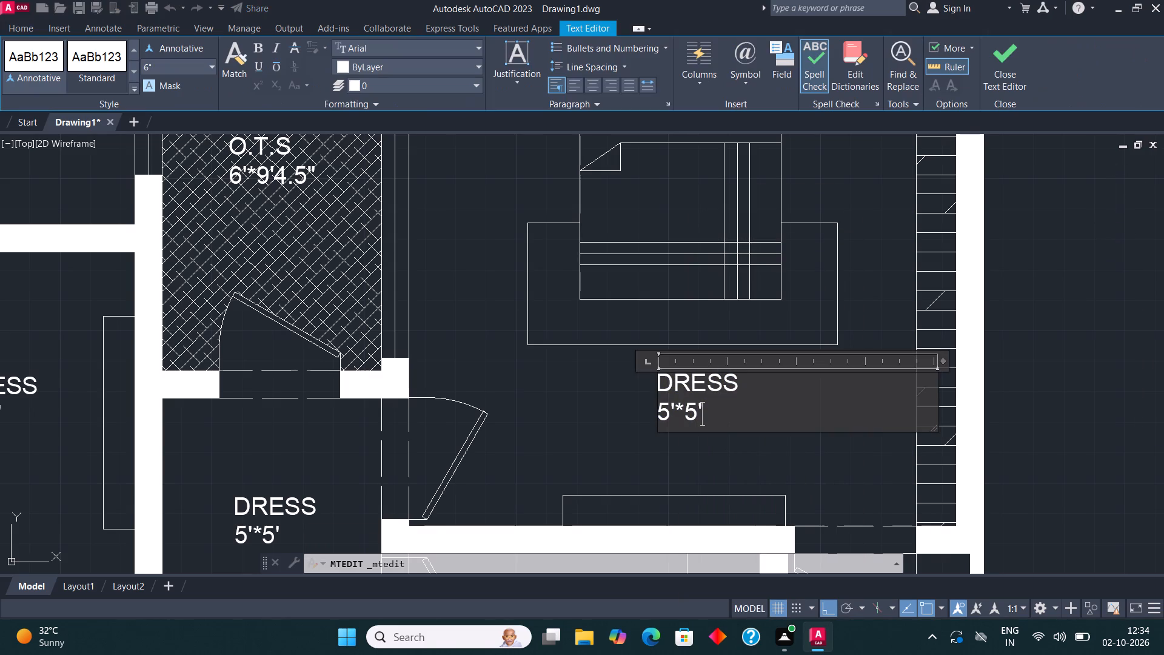
key("BackSpace")
key("BackSpace")
key("BackSpace")
key("BackSpace")
key("BackSpace")
key("BackSpace")
key("BackSpace")
key("BackSpace")
key("BackSpace")
key("BackSpace")
key("BackSpace")
key("BackSpace")
key("BackSpace")
key("BackSpace")
key("BackSpace")
key("BackSpace")
key("BackSpace")
key("BackSpace")
key("BackSpace")
key("BackSpace")
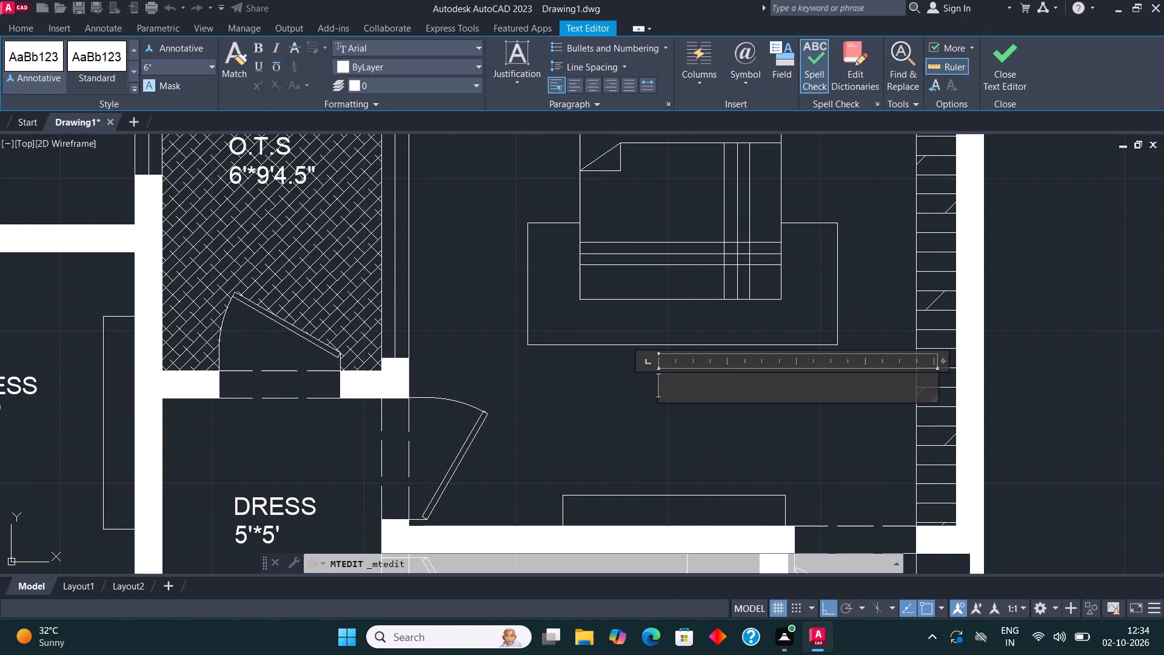
type("BEDROOM")
key("Return")
type("15'")
type("*13'3\"")
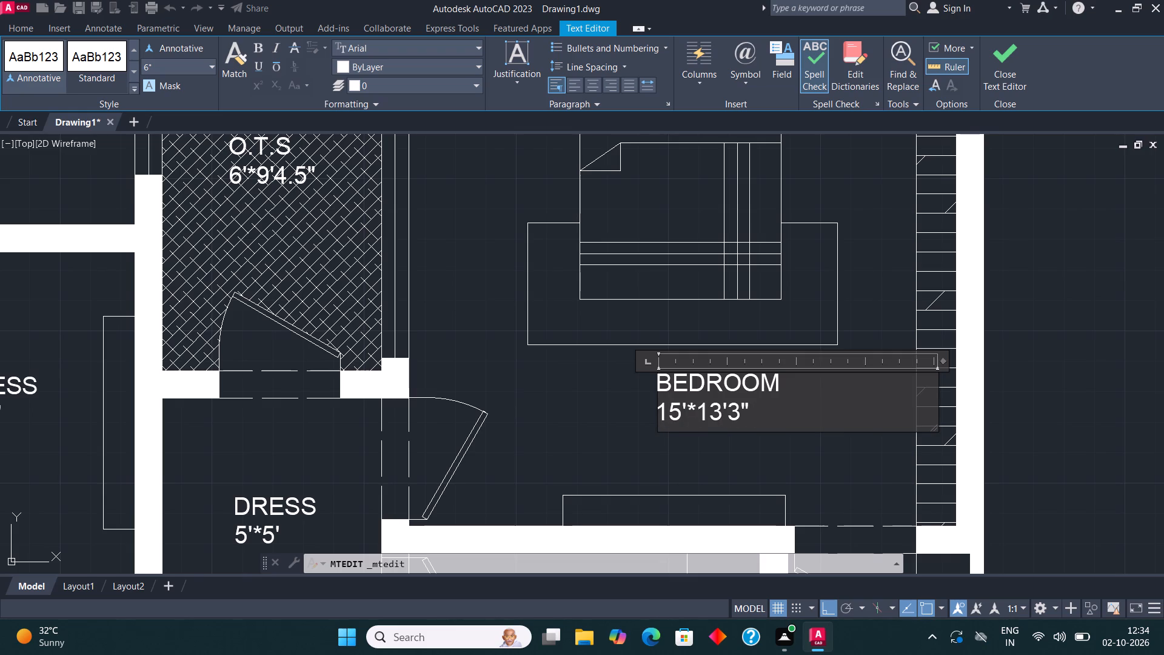
left_click(993, 60)
Change the label in the small toilet room south of the northeast bedroom to BATH with the size 5'*5'.
scroll(750, 226, "down", 2)
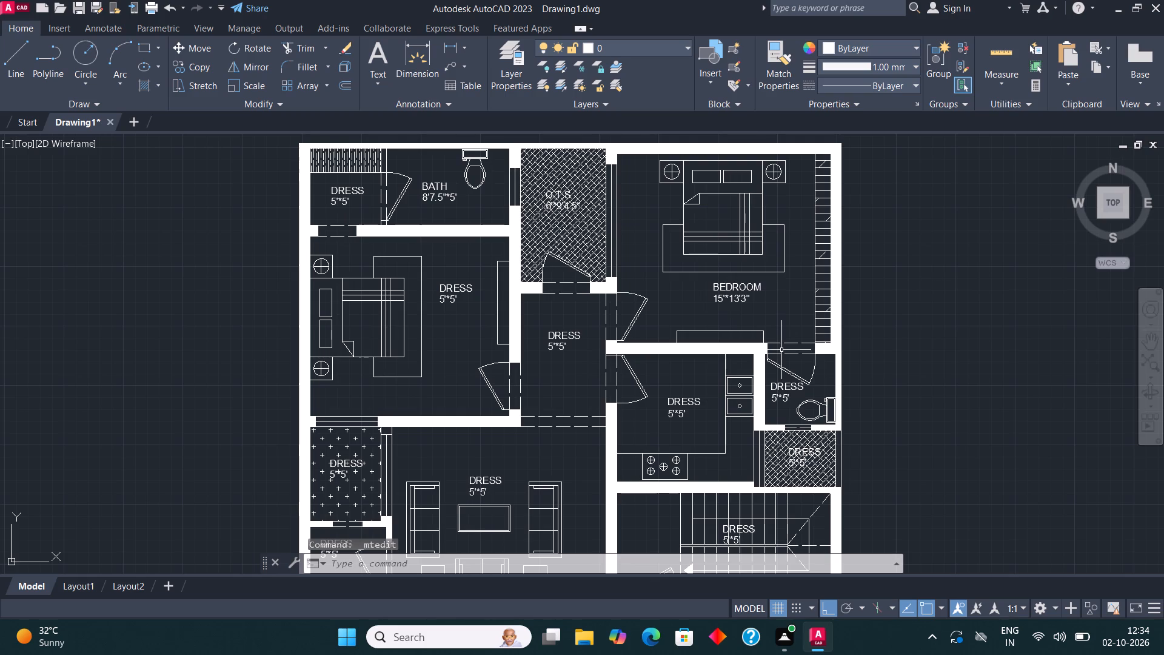
scroll(812, 397, "up", 2)
left_click(724, 372)
right_click(723, 372)
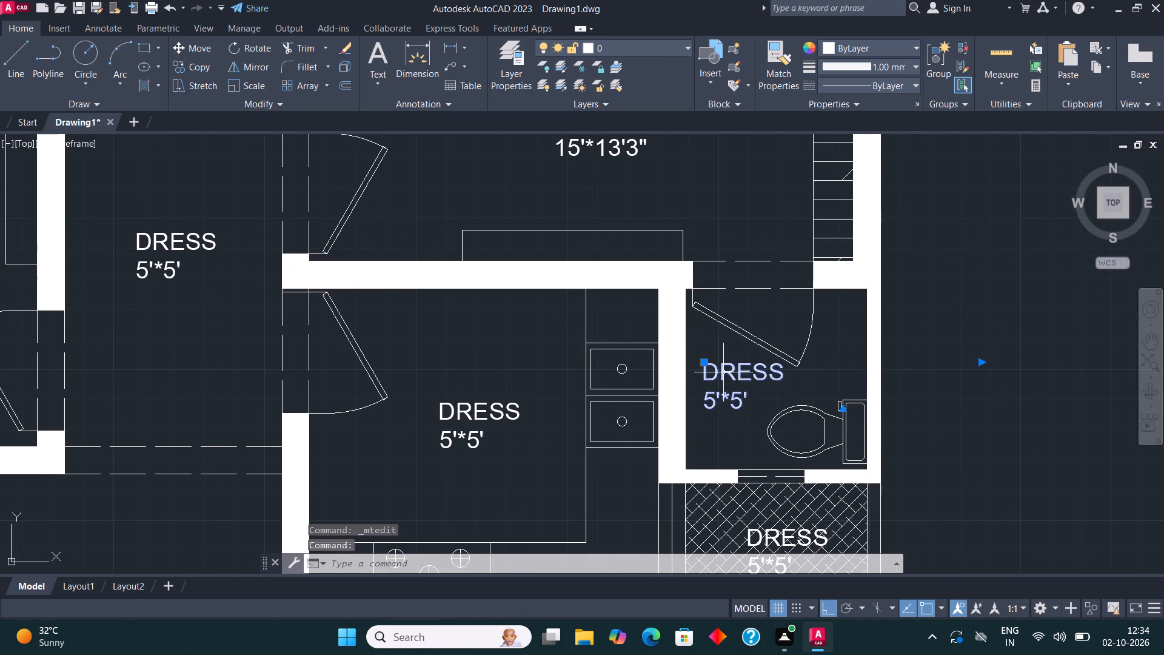
left_click(789, 240)
left_click(778, 385)
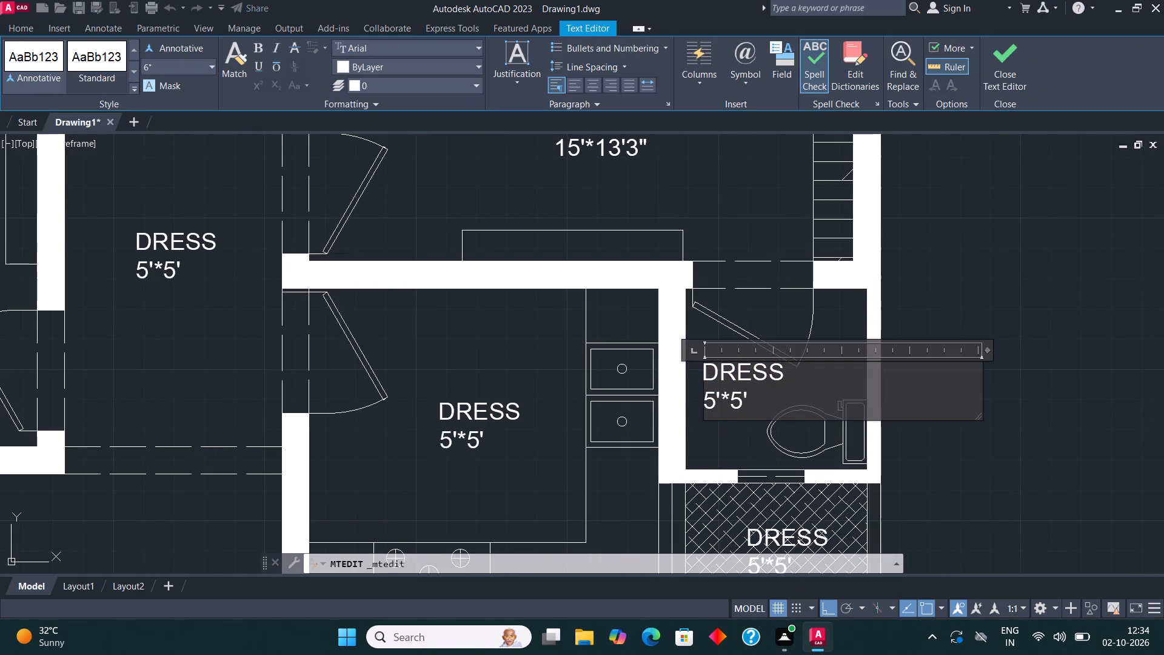
left_click(756, 409)
key("BackSpace")
key("BackSpace")
key("BackSpace")
key("BackSpace")
key("BackSpace")
key("BackSpace")
key("BackSpace")
key("BackSpace")
key("BackSpace")
key("BackSpace")
key("BackSpace")
key("BackSpace")
key("BackSpace")
key("BackSpace")
key("BackSpace")
key("BackSpace")
key("BackSpace")
key("BackSpace")
key("BackSpace")
key("BackSpace")
type("BATH")
key("Return")
type("5'")
type("*5'")
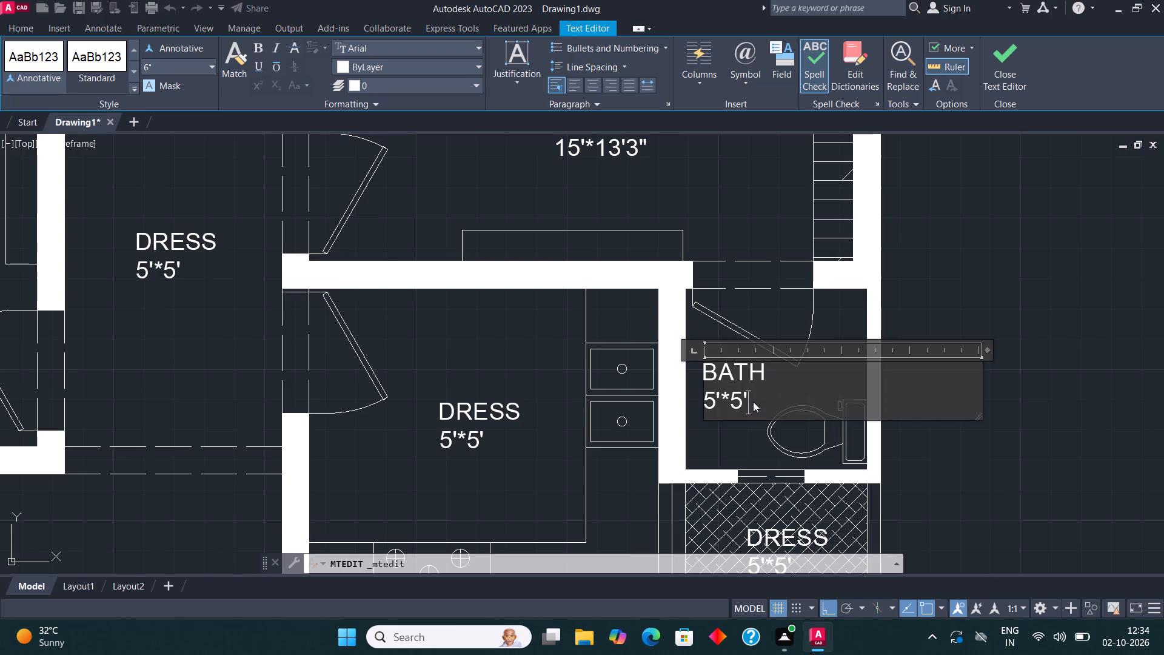
left_click(995, 65)
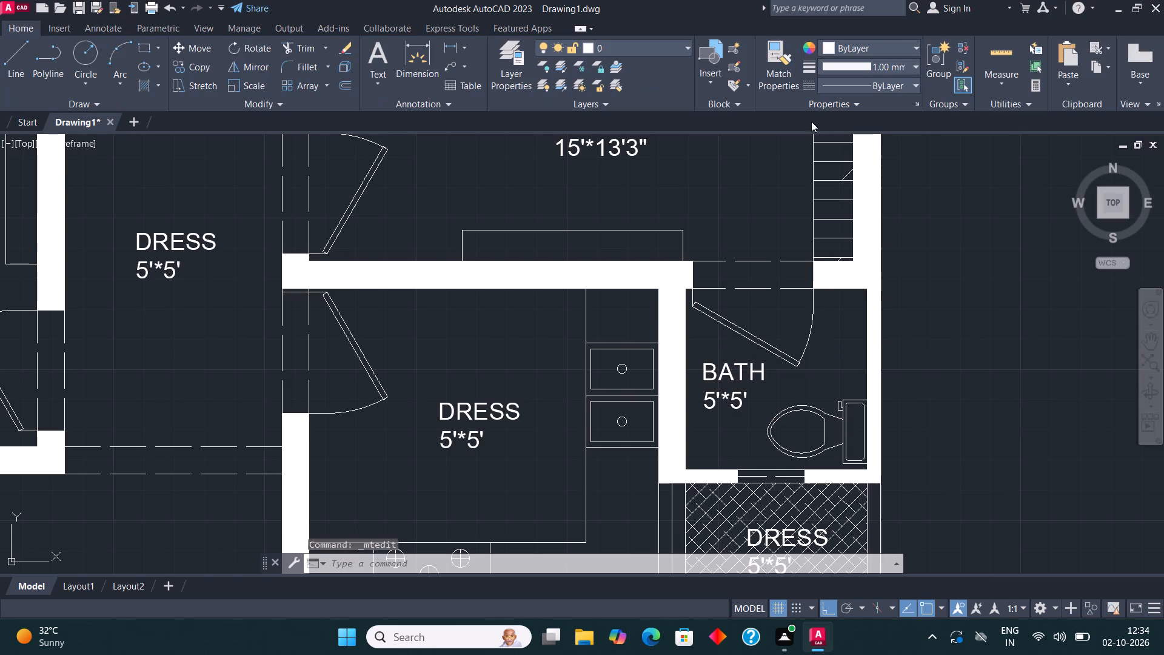
Change the label in the room with the sinks and stove south of the northeast bedroom to KITCHEN with the size 9'7.5"*9'.
left_click(491, 405)
right_click(489, 405)
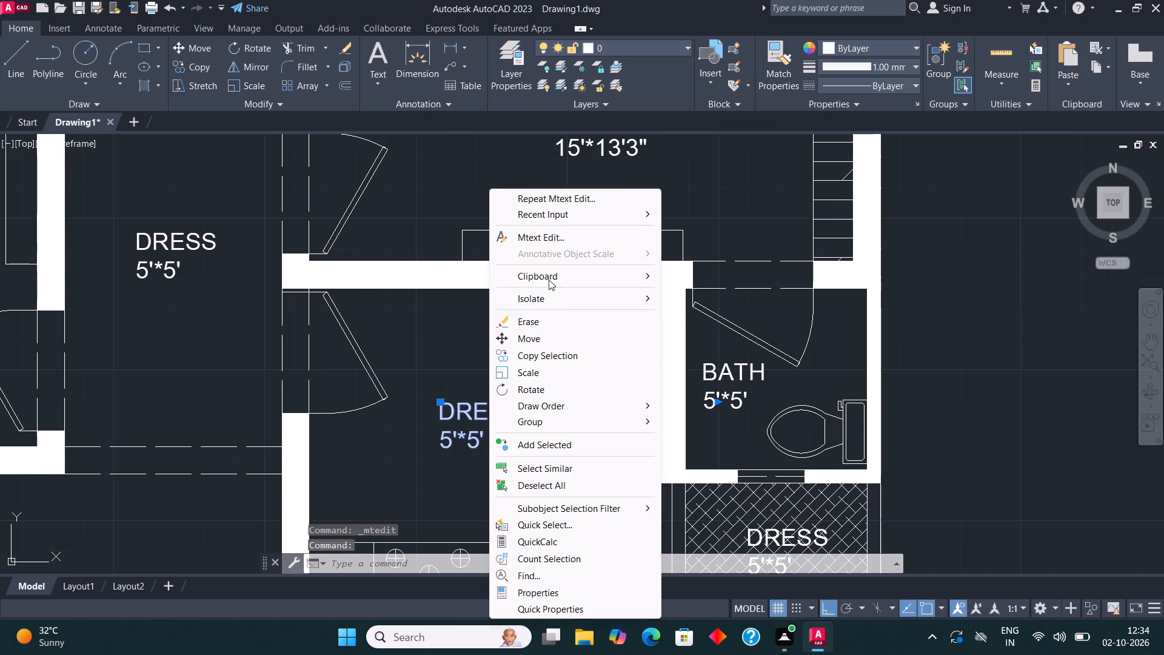
left_click(564, 238)
left_click(504, 434)
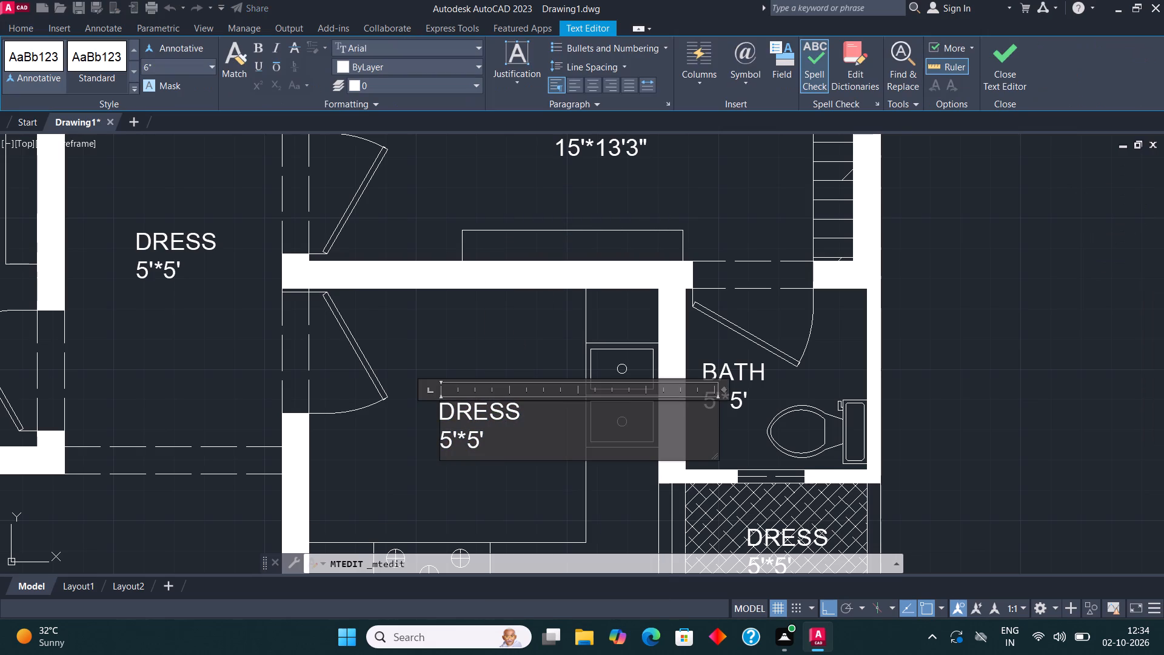
key("BackSpace")
key("BackSpace")
key("BackSpace")
key("BackSpace")
key("BackSpace")
key("BackSpace")
key("BackSpace")
key("BackSpace")
key("BackSpace")
key("BackSpace")
key("BackSpace")
key("BackSpace")
key("BackSpace")
key("BackSpace")
key("BackSpace")
key("BackSpace")
key("BackSpace")
key("BackSpace")
key("BackSpace")
key("BackSpace")
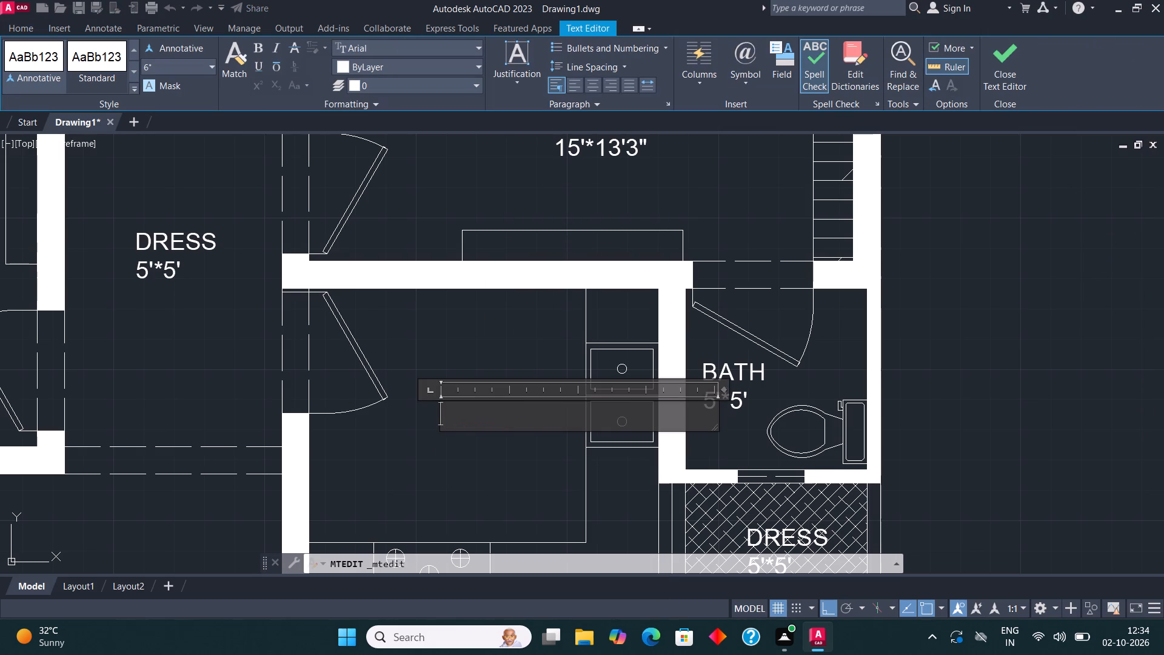
type("KITCHEN")
key("Return")
type("9'")
type("7.5\"*")
type("9'")
left_click(1012, 70)
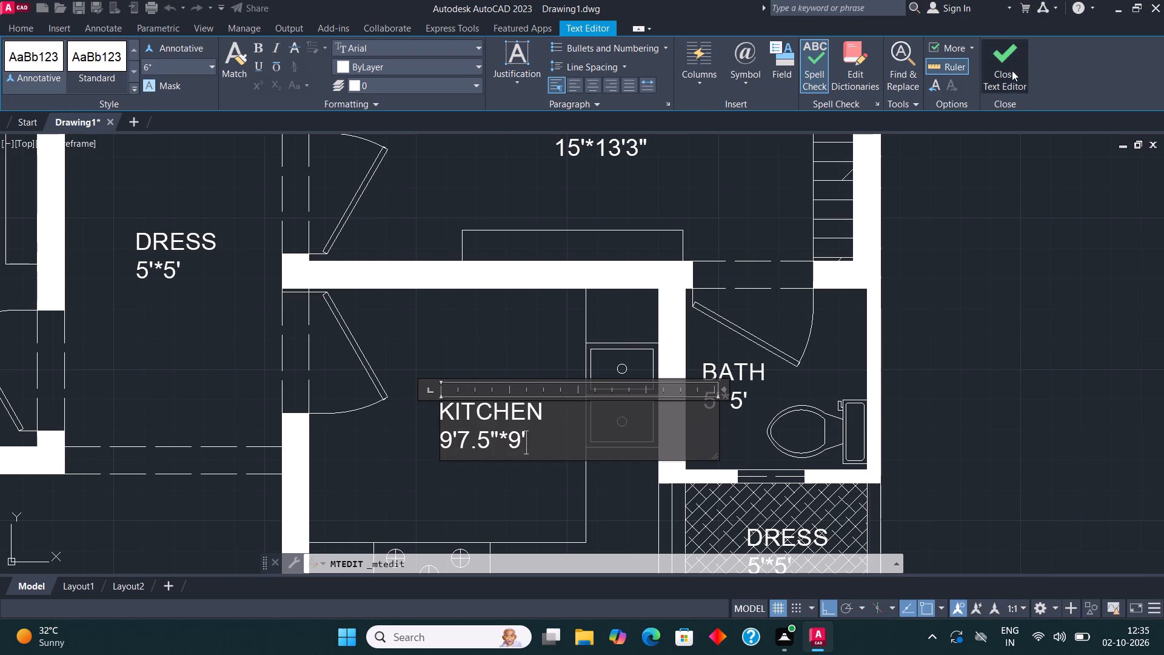
Change the label in the small hatched area south of the east bath to O.T.S with the size 5'4.5"*4'.
scroll(532, 237, "down", 2)
scroll(609, 326, "up", 1)
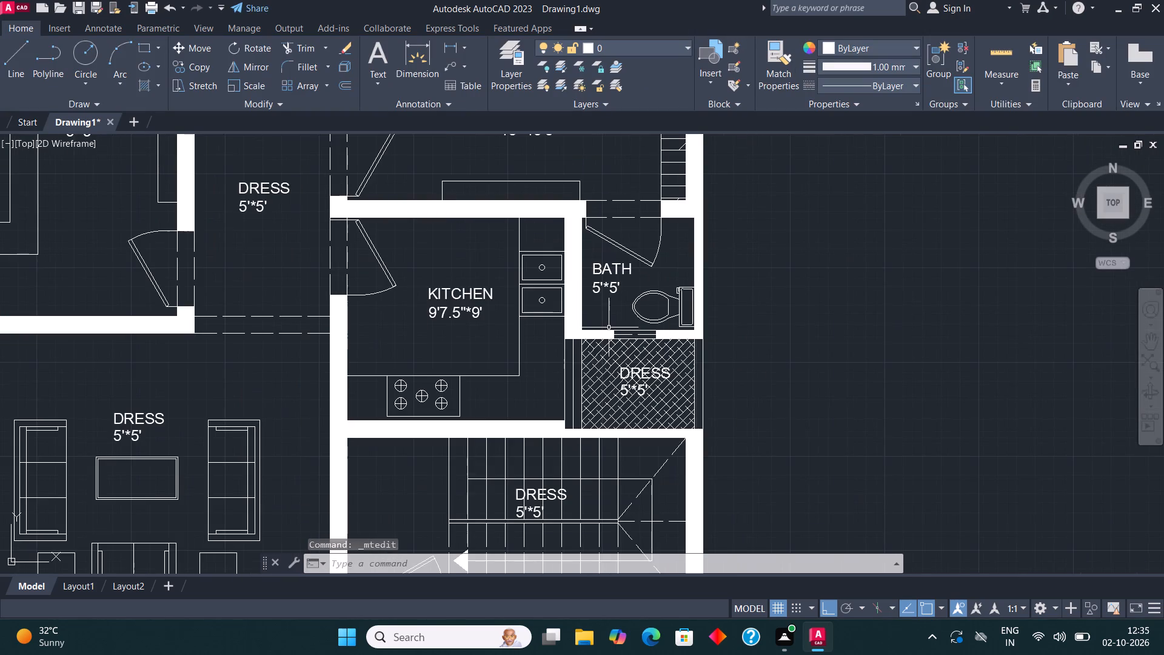
scroll(655, 372, "up", 2)
left_click(632, 372)
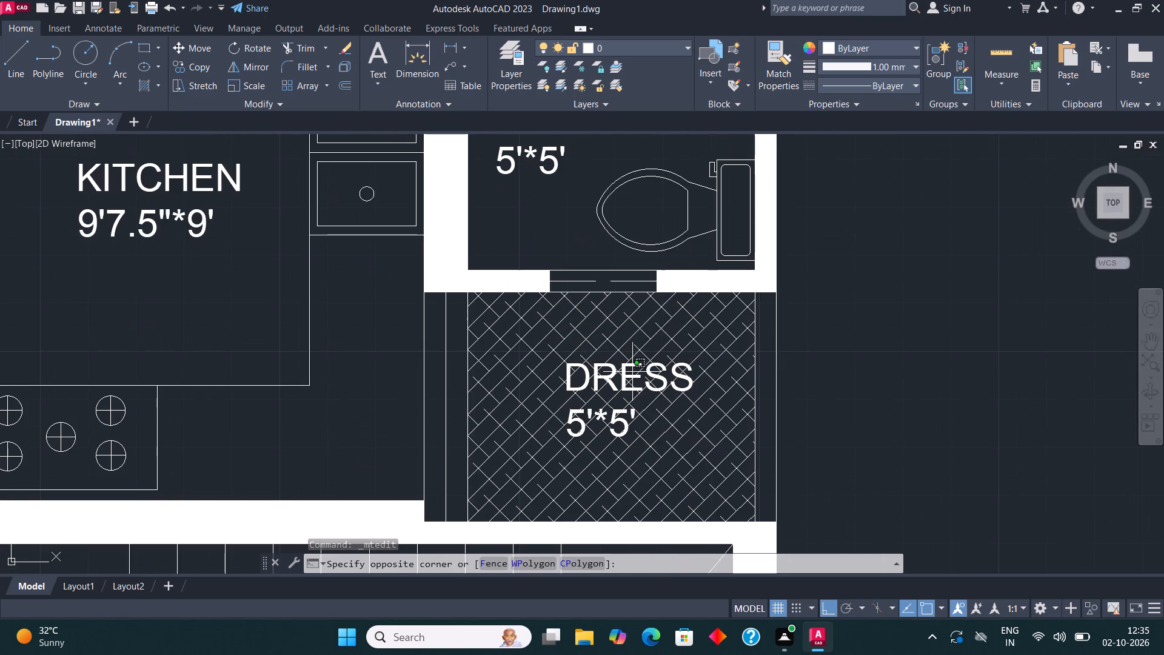
left_click(629, 374)
left_click(629, 366)
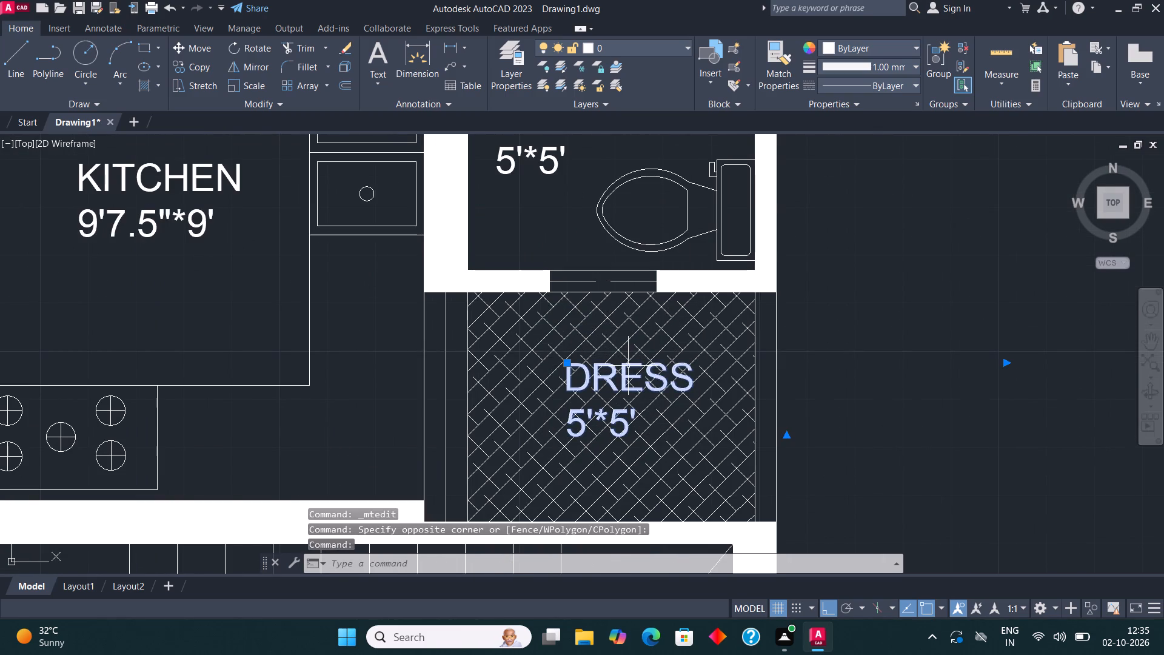
right_click(628, 366)
left_click(687, 236)
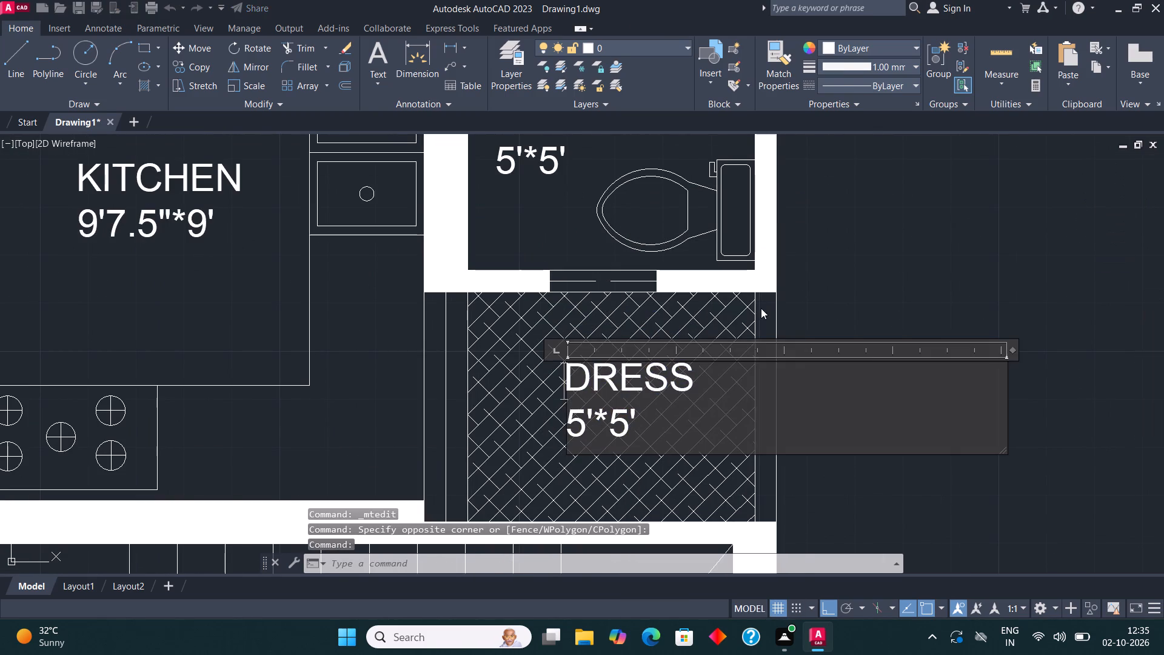
left_click(686, 411)
key("BackSpace")
key("BackSpace")
key("BackSpace")
key("BackSpace")
key("BackSpace")
key("BackSpace")
key("BackSpace")
key("BackSpace")
key("BackSpace")
key("BackSpace")
key("BackSpace")
key("BackSpace")
key("BackSpace")
key("BackSpace")
key("BackSpace")
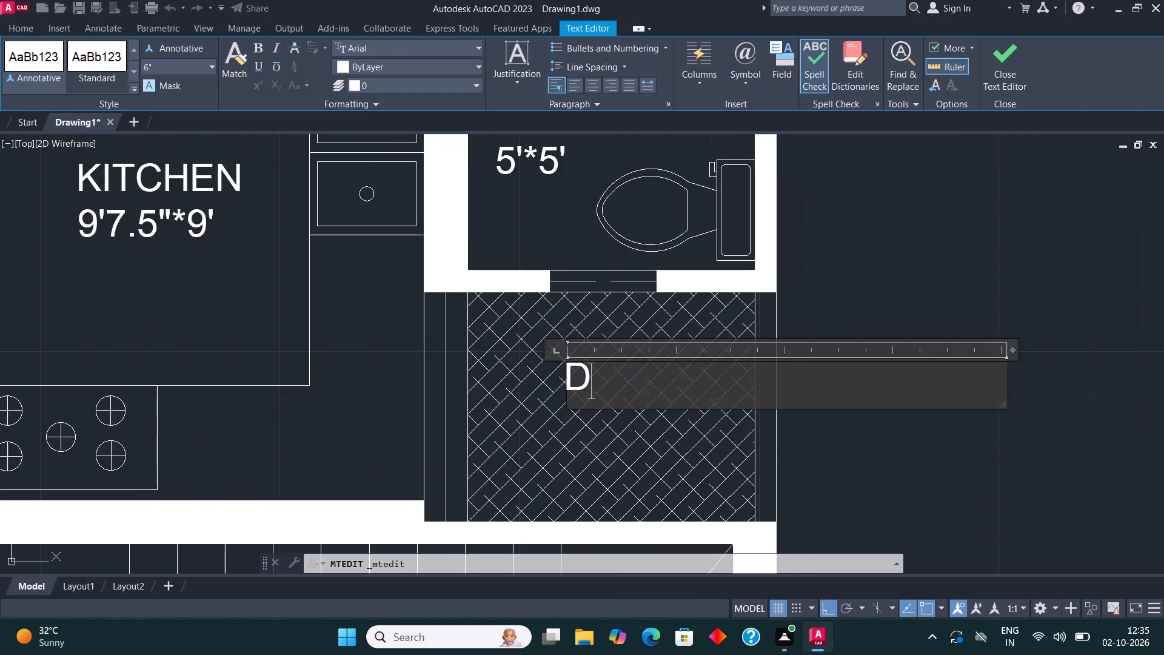
key("o")
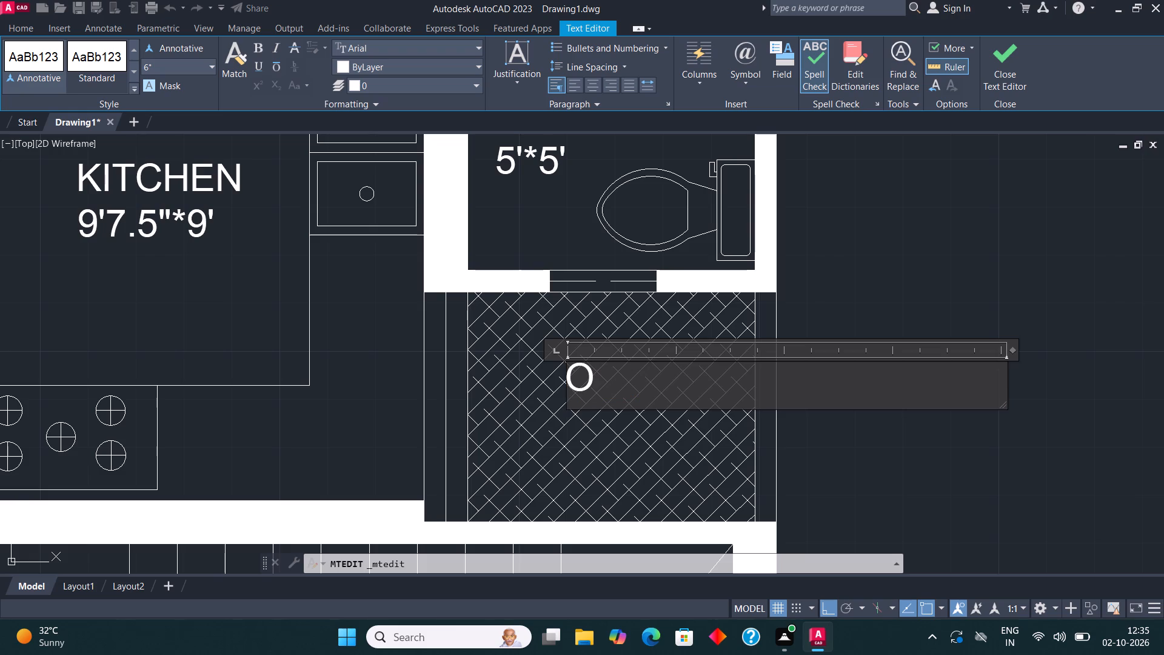
type(".T")
type(".S")
key("space")
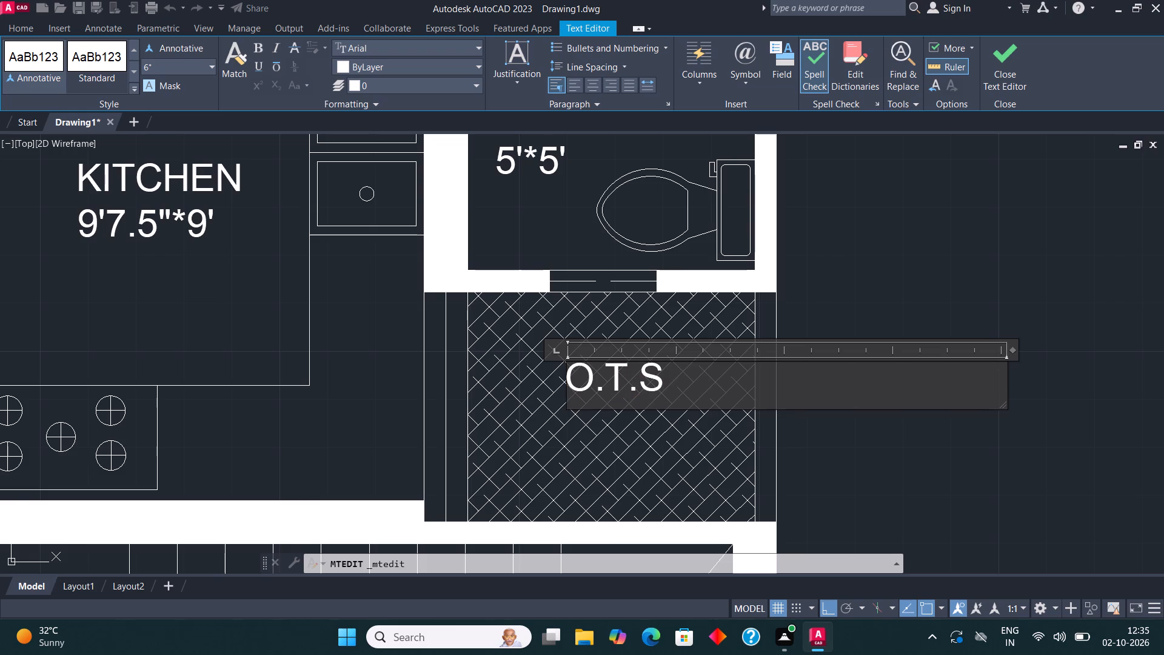
key("Return")
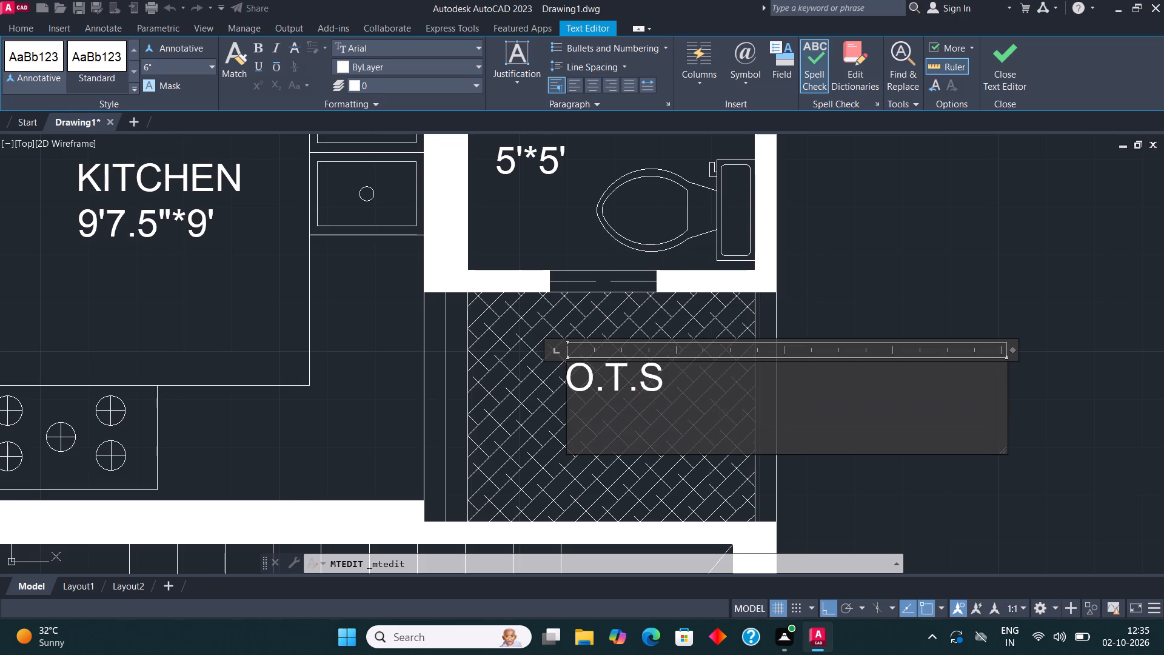
type("5'")
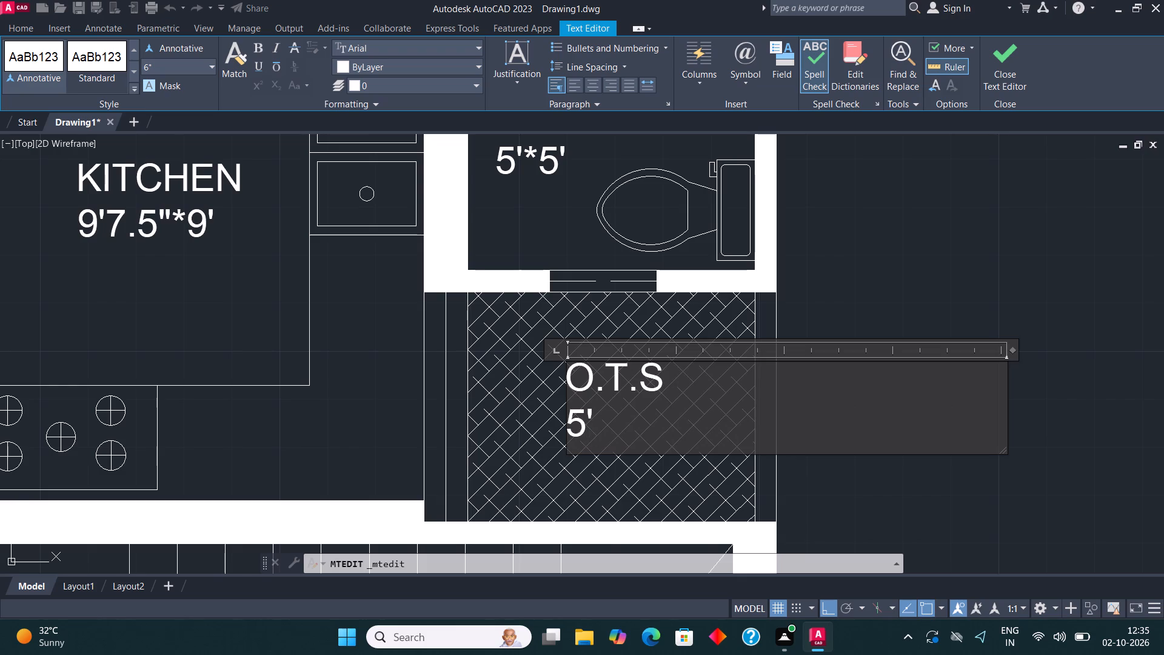
type("4.5\"*")
type("4'")
left_click(1008, 56)
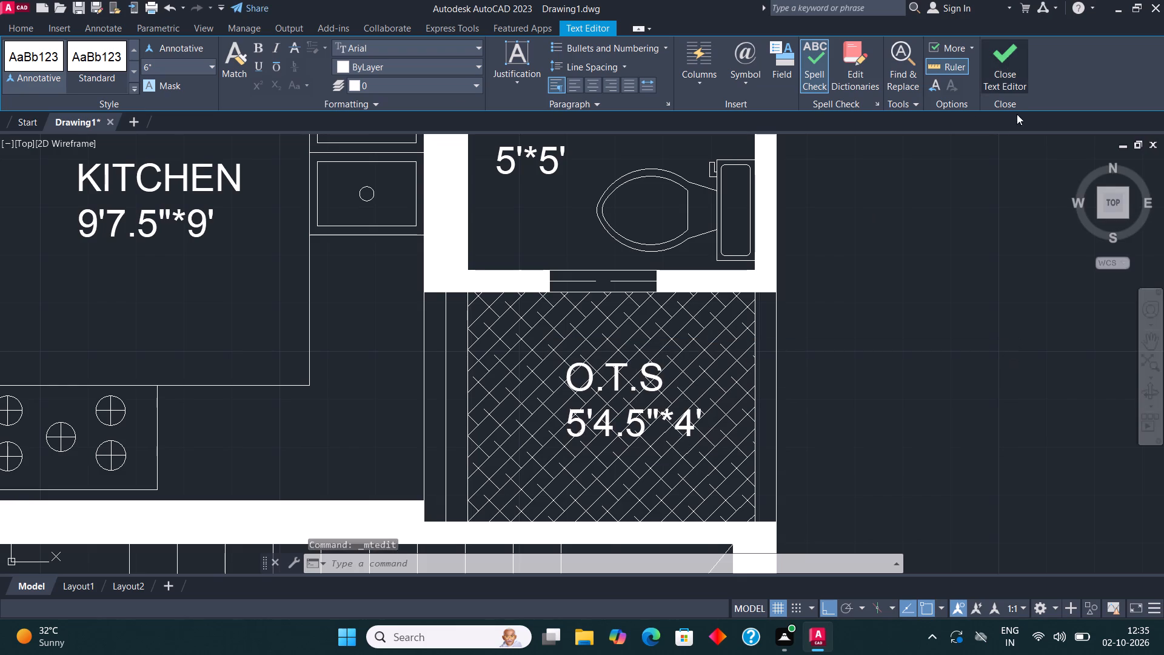
Change the label in the central passage between the west bed room and the kitchen to FOYER with the size 6'*8'7.5'.
scroll(739, 298, "down", 3)
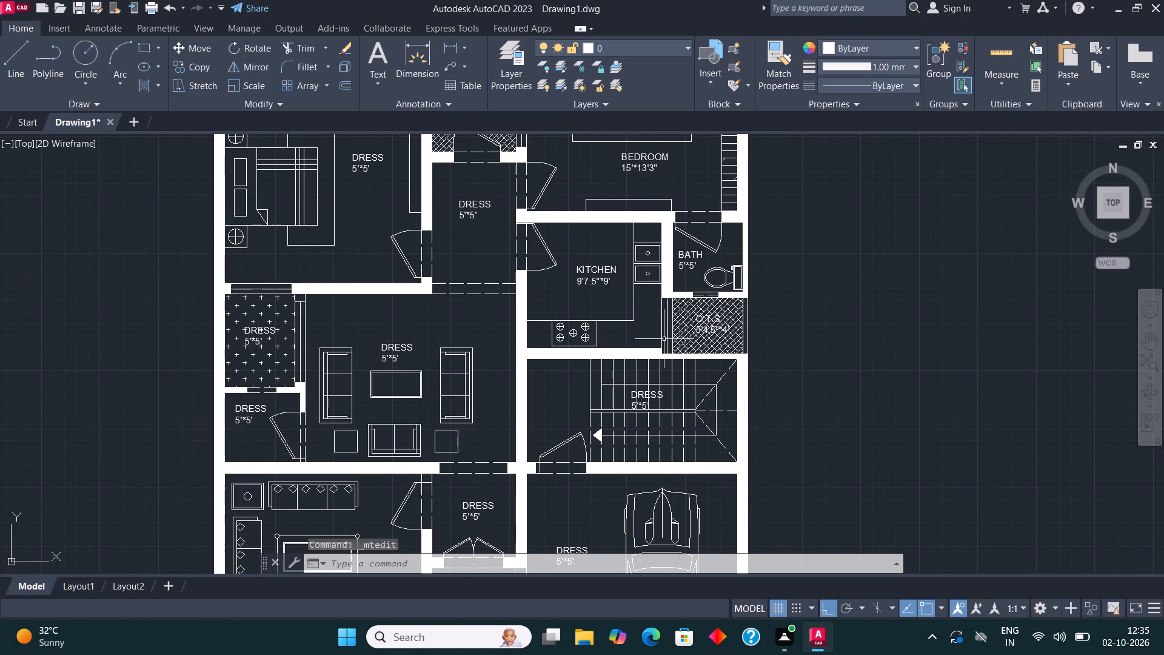
scroll(686, 395, "down", 1)
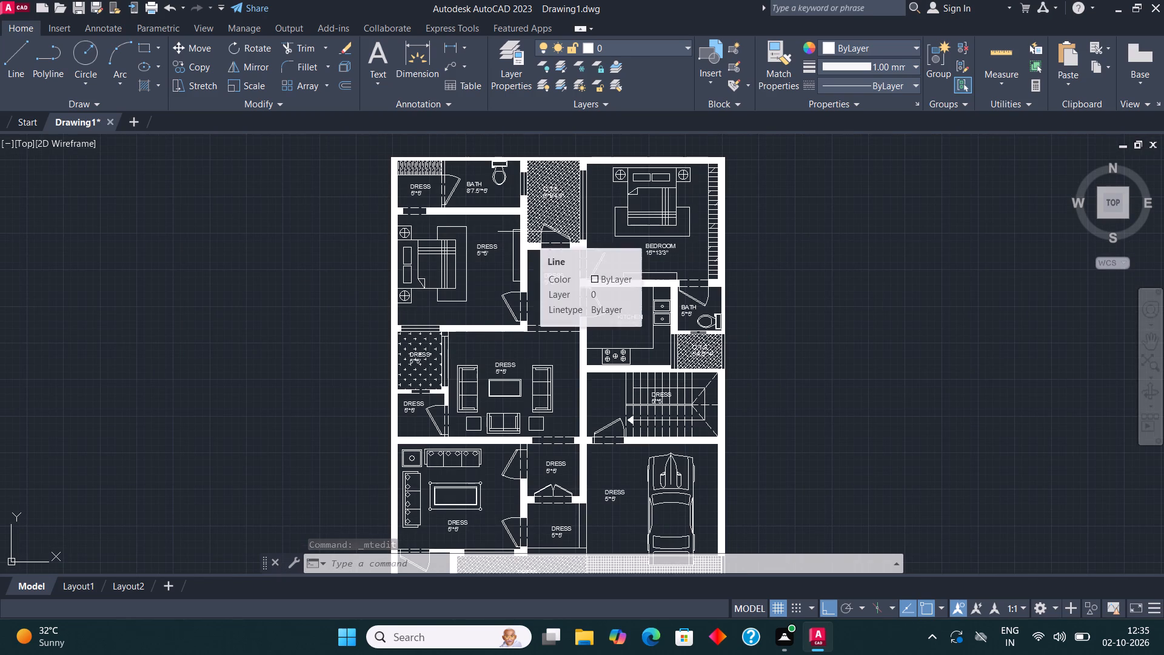
scroll(579, 306, "up", 2)
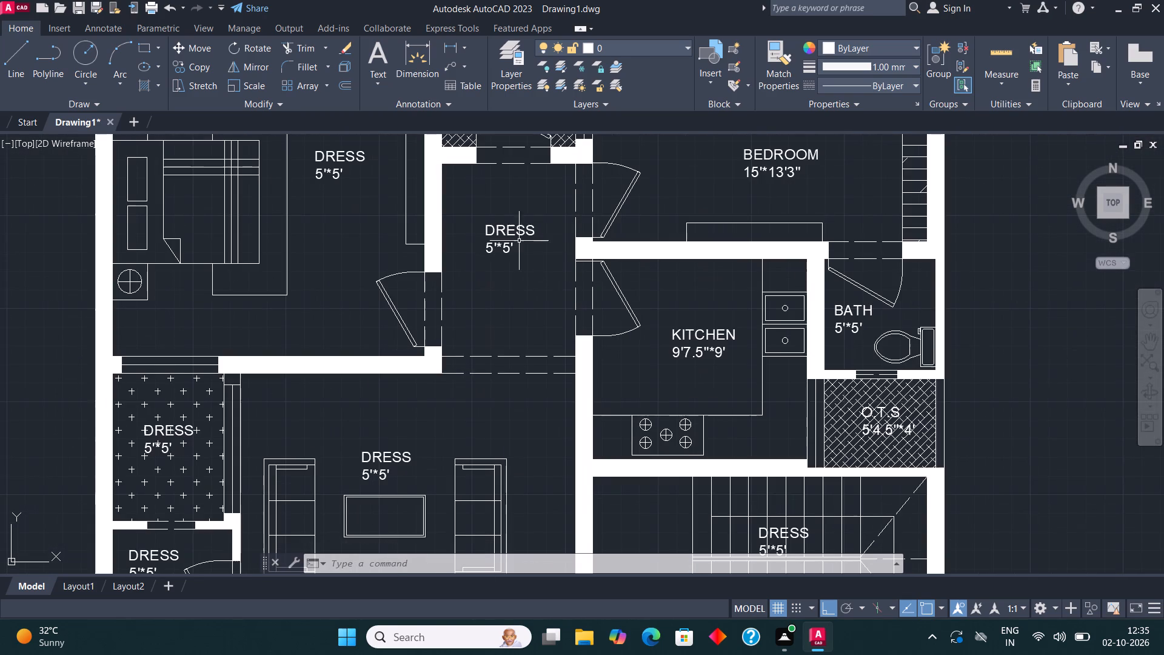
left_click(498, 232)
right_click(497, 230)
left_click(544, 237)
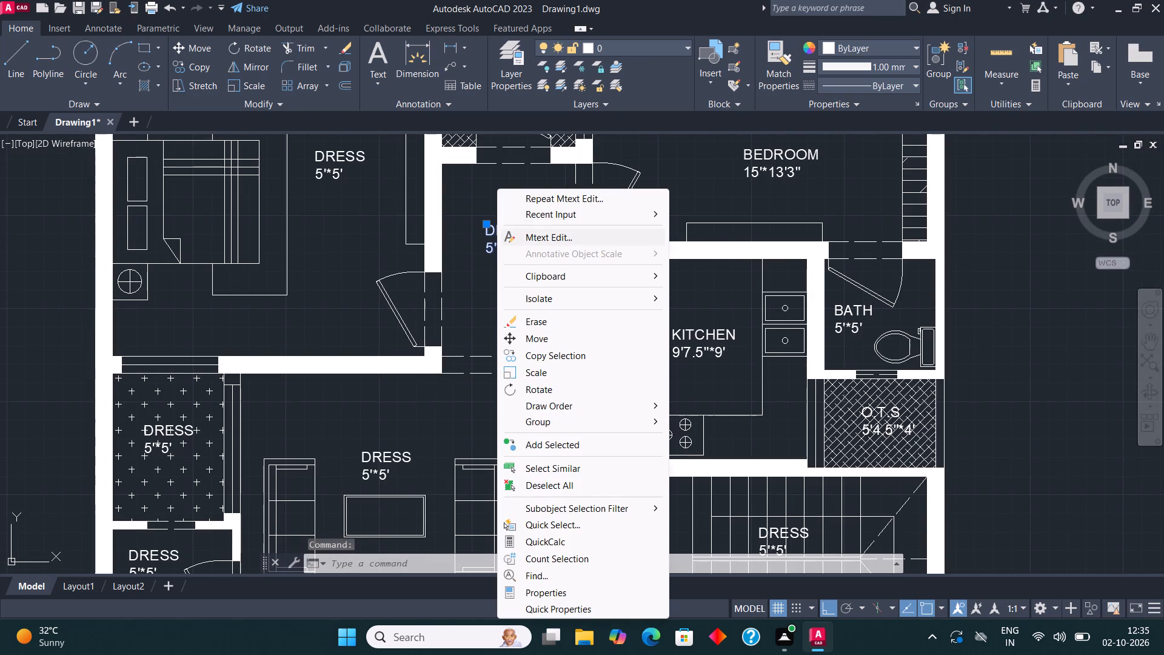
left_click(523, 247)
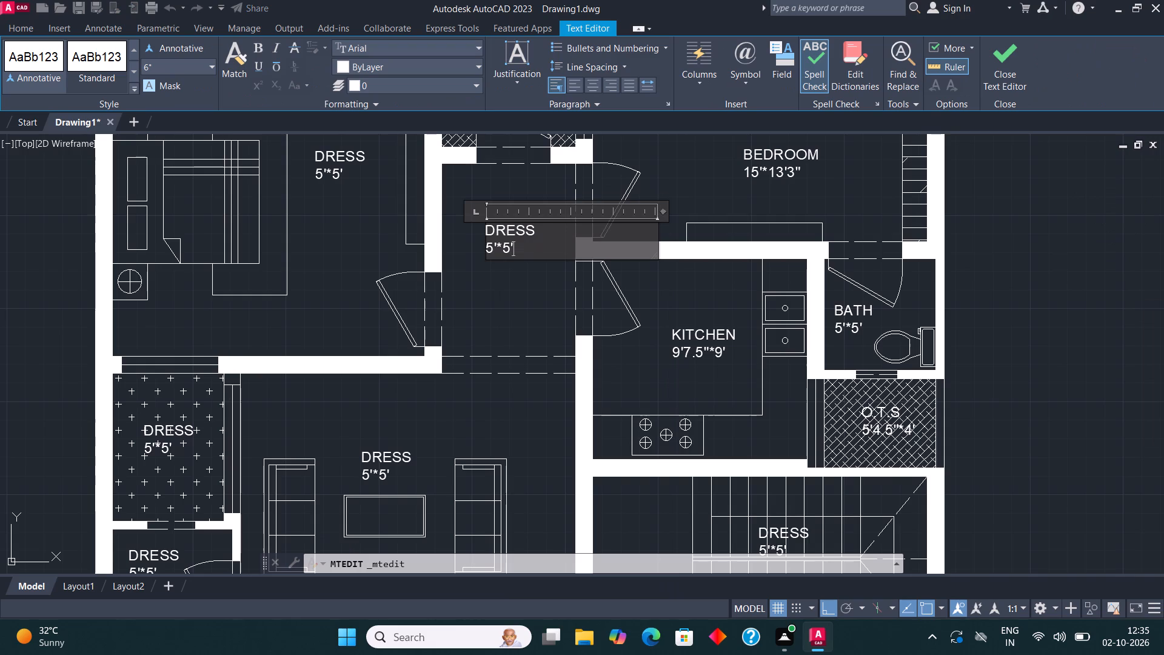
key("BackSpace")
key("BackSpace")
key("BackSpace")
key("BackSpace")
key("BackSpace")
key("BackSpace")
key("BackSpace")
key("BackSpace")
key("BackSpace")
key("BackSpace")
key("BackSpace")
key("BackSpace")
key("BackSpace")
key("BackSpace")
key("BackSpace")
key("BackSpace")
key("BackSpace")
key("BackSpace")
key("BackSpace")
key("BackSpace")
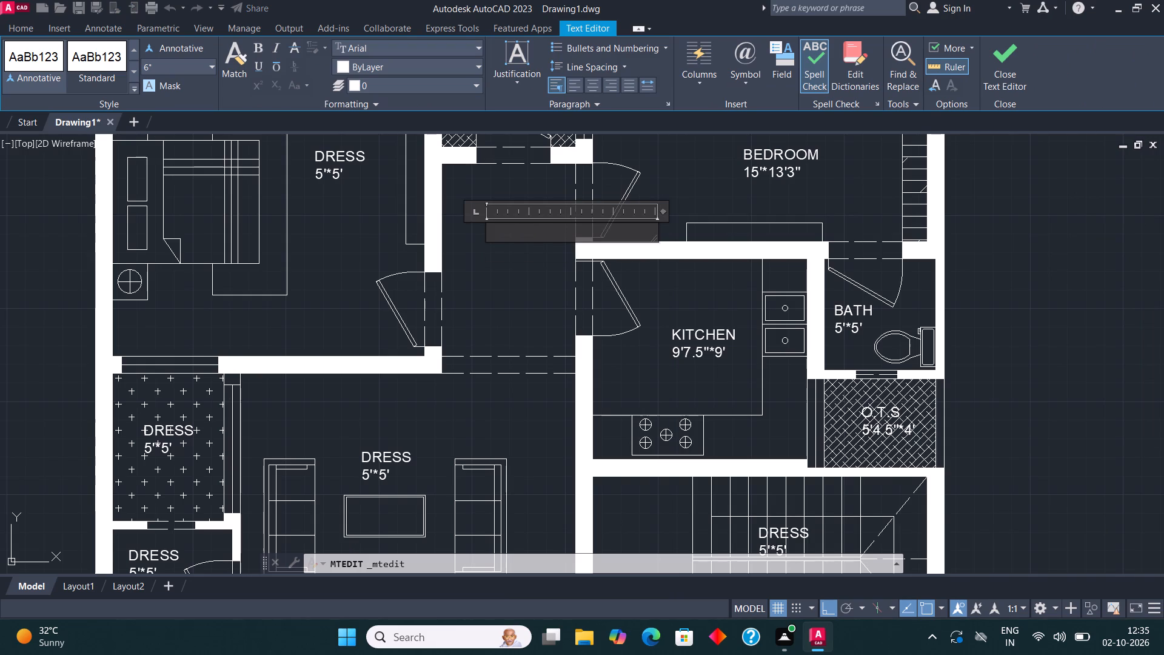
type("FOYER")
key("Return")
type("6'")
type("*8'7")
type(".5'")
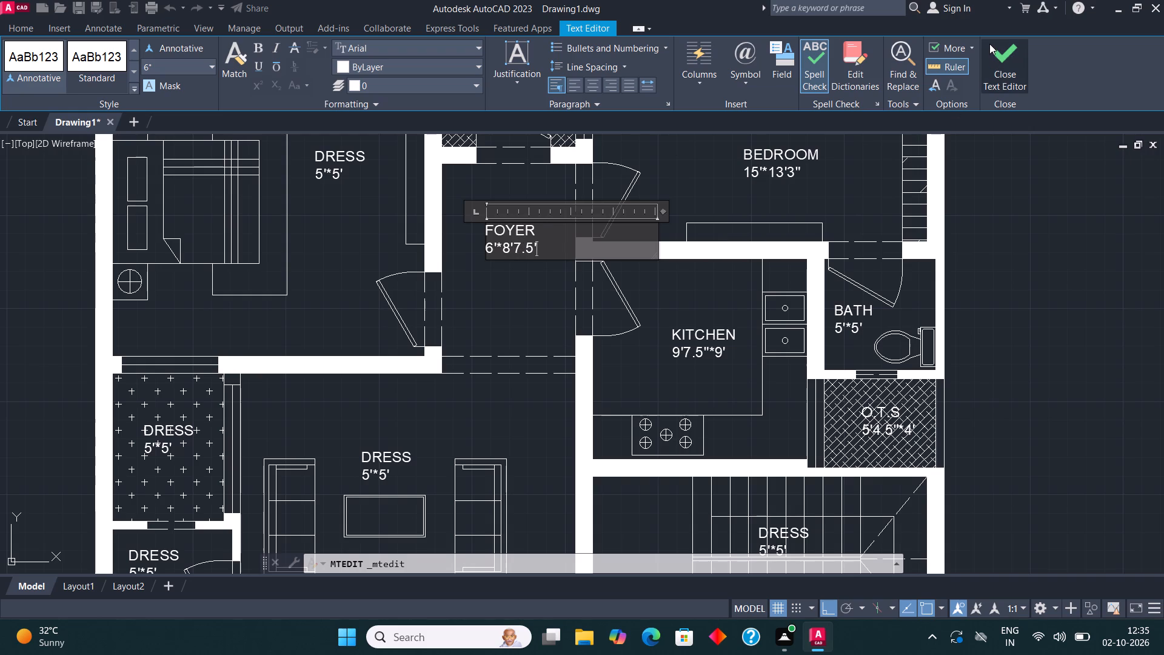
left_click(992, 48)
Change the label in the west room with the bed to BEDROOM with the size 14'*12'7.5'.
scroll(601, 283, "down", 1)
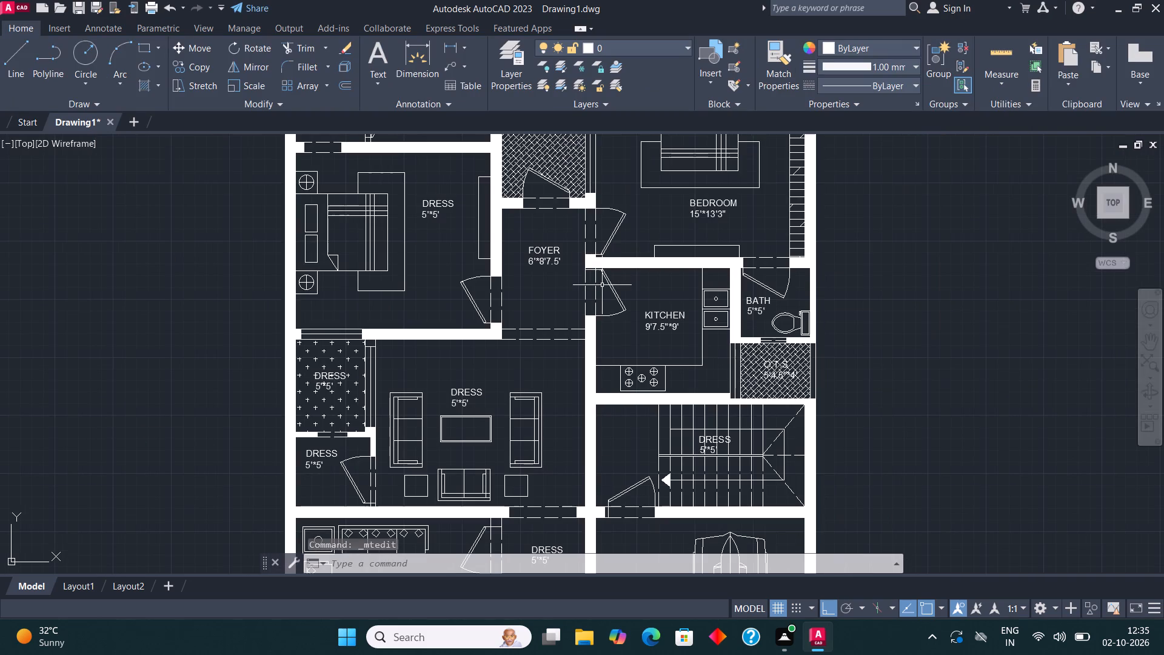
middle_click_drag(449, 264, 513, 413)
scroll(483, 371, "up", 2)
left_click(492, 323)
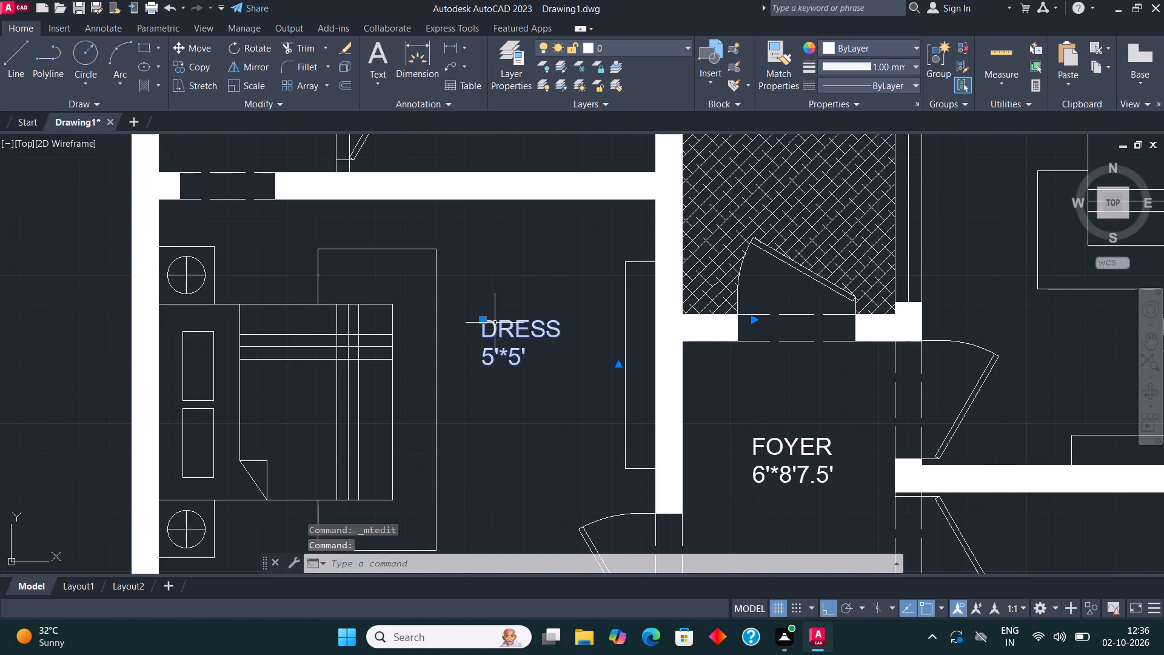
right_click(497, 325)
left_click(553, 238)
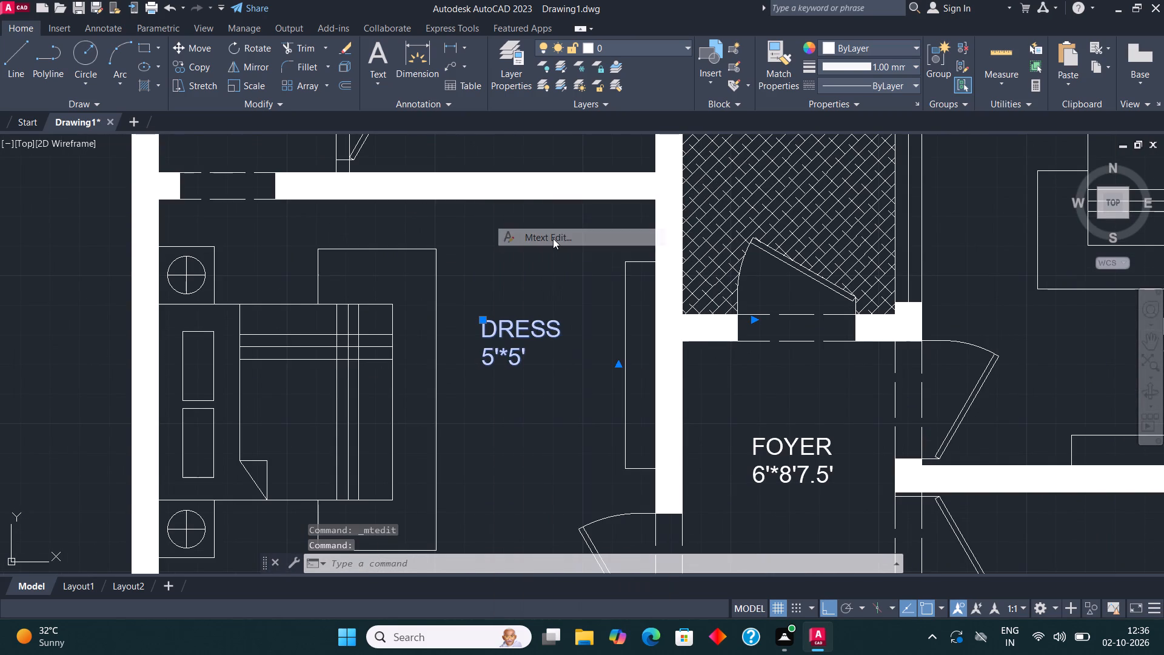
left_click(552, 352)
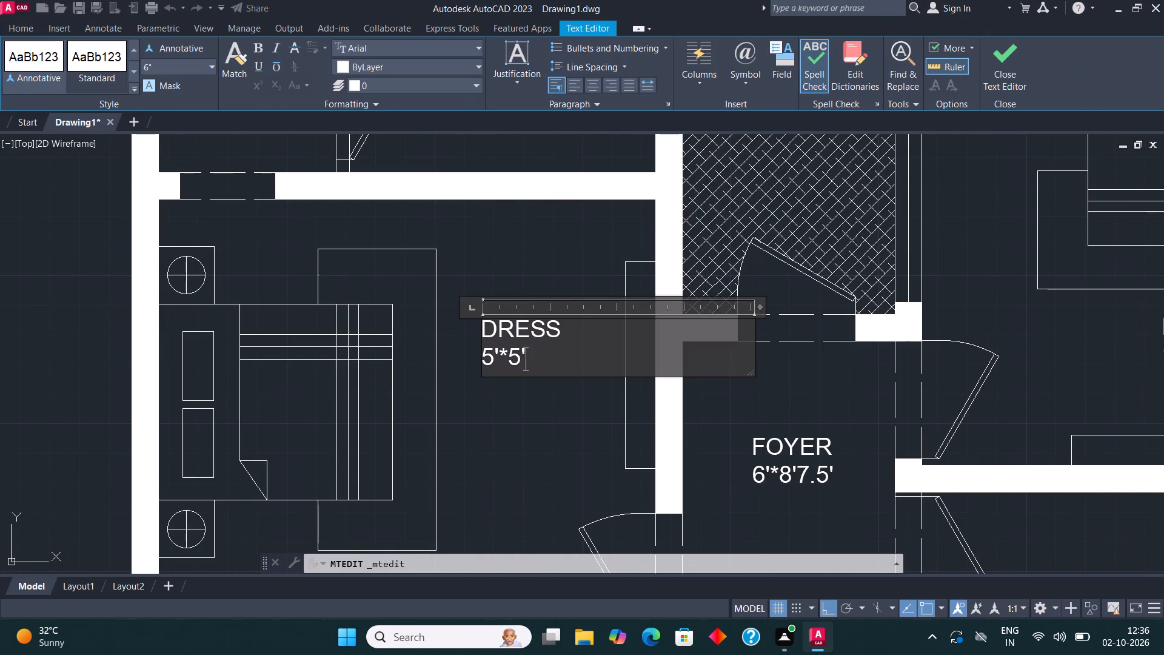
key("BackSpace")
key("BackSpace")
key("BackSpace")
key("BackSpace")
key("BackSpace")
key("BackSpace")
key("BackSpace")
key("BackSpace")
key("BackSpace")
key("BackSpace")
key("BackSpace")
key("BackSpace")
key("BackSpace")
key("BackSpace")
key("BackSpace")
key("BackSpace")
key("BackSpace")
key("BackSpace")
key("BackSpace")
key("BackSpace")
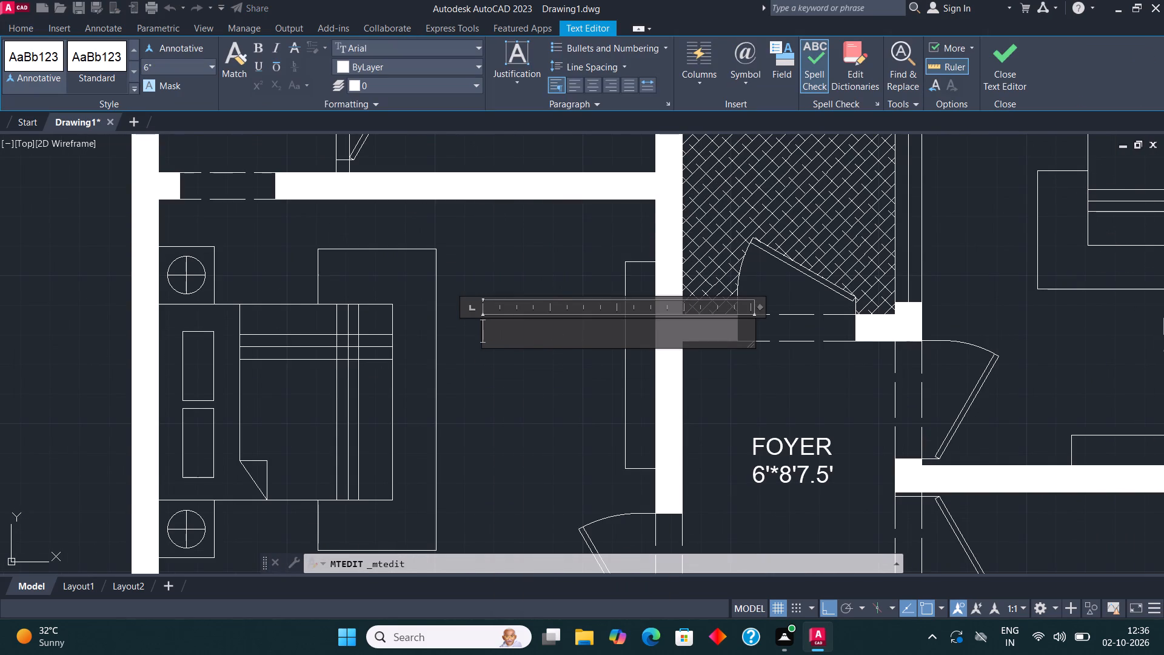
type("BEDROOM")
key("Return")
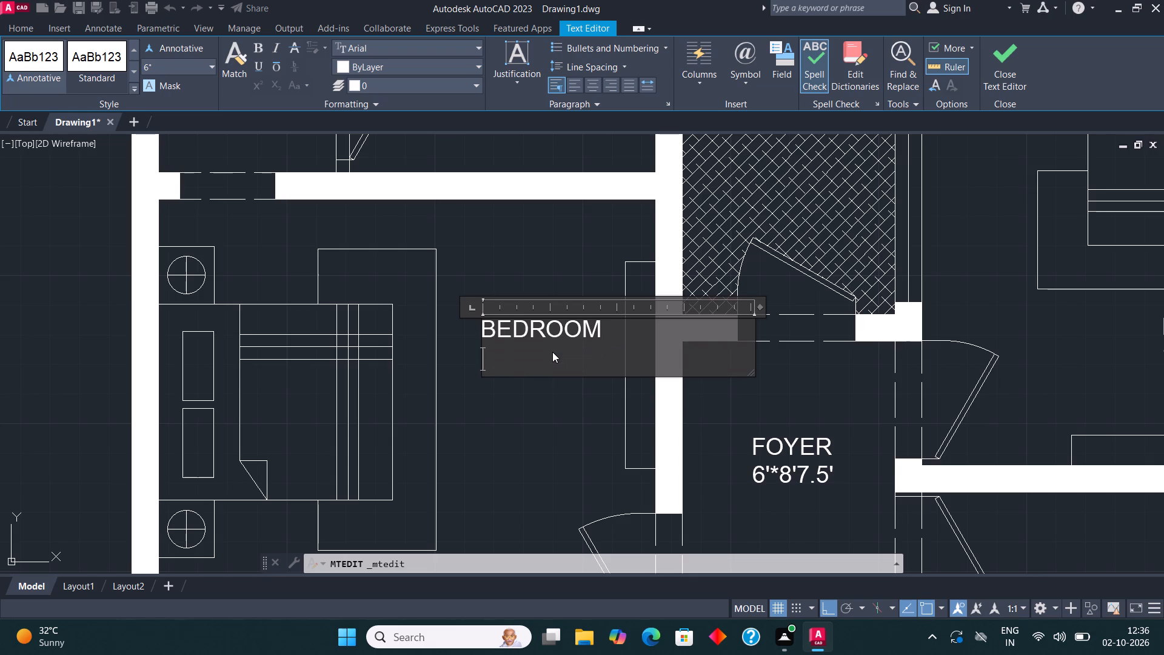
type("14'")
type("*12'")
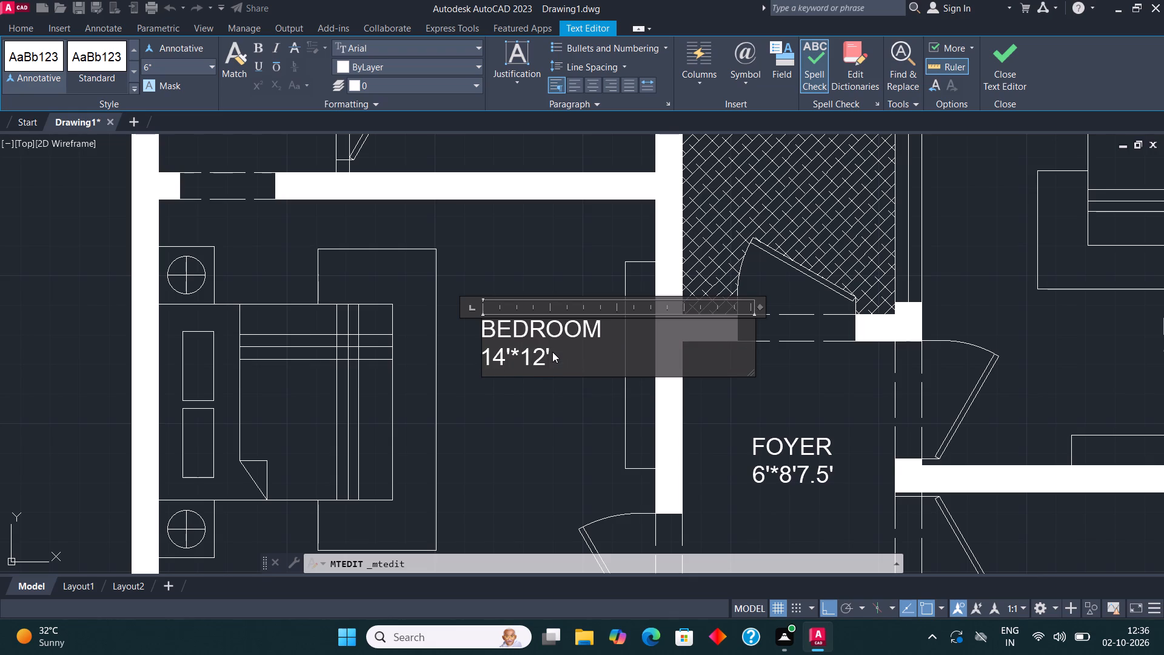
type("7.5'")
left_click(1005, 52)
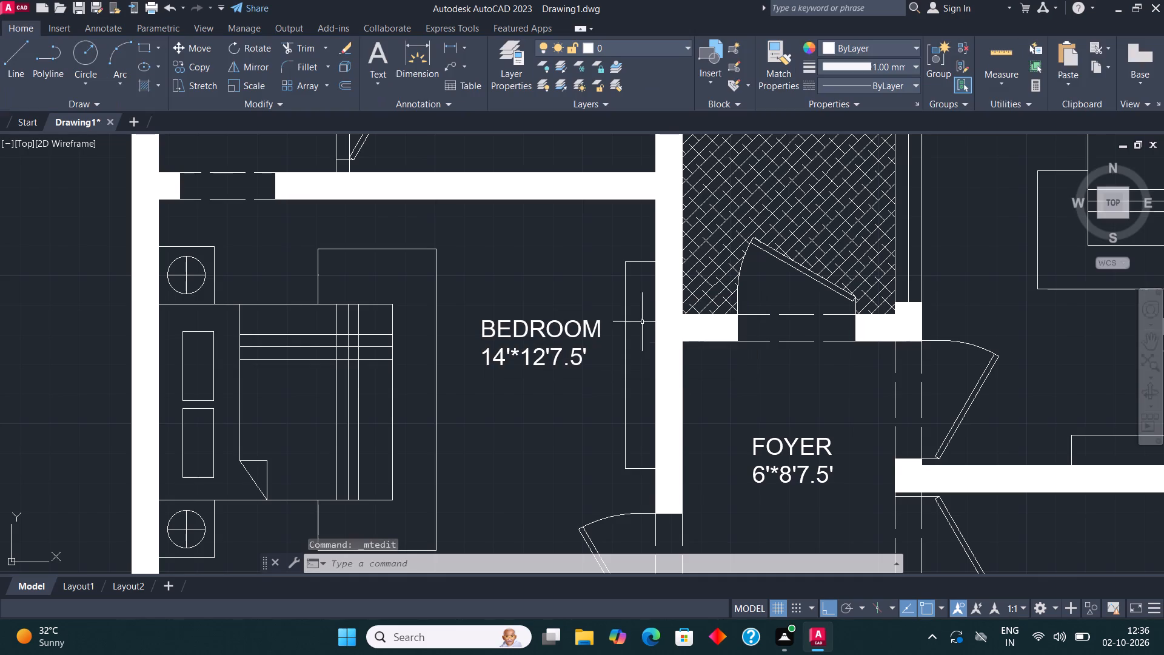
Change the label in the cross-hatched area south of the west bedroom to O.T.S with the size 5'*6'7.5".
scroll(537, 292, "down", 2)
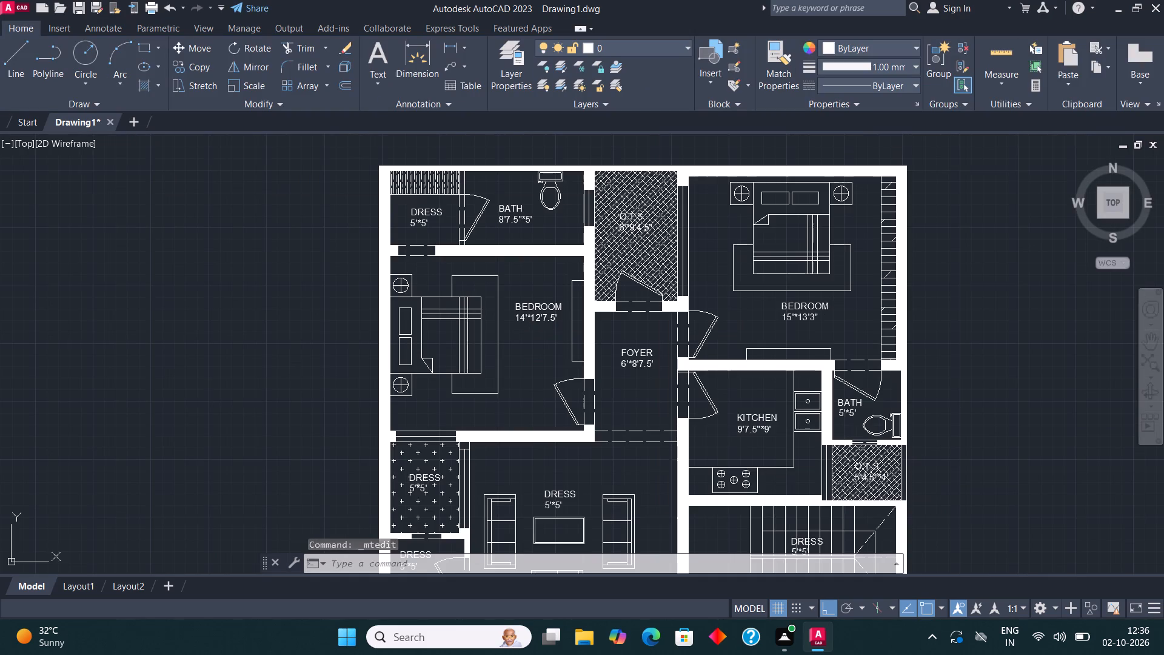
scroll(417, 514, "up", 3)
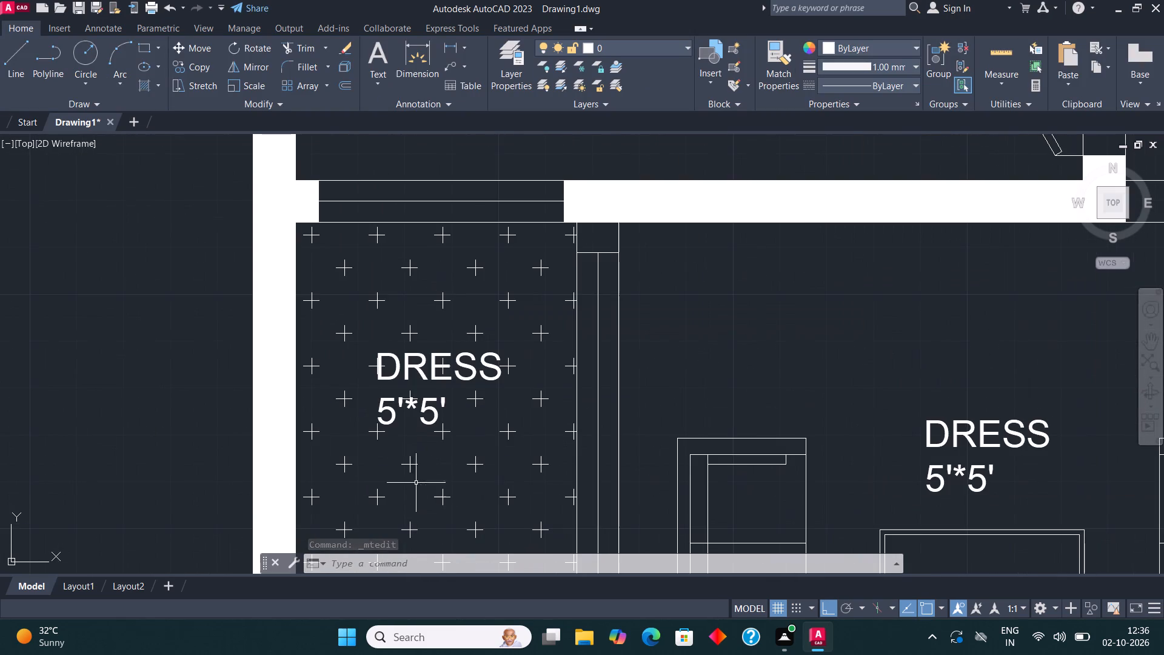
left_click(413, 365)
right_click(413, 364)
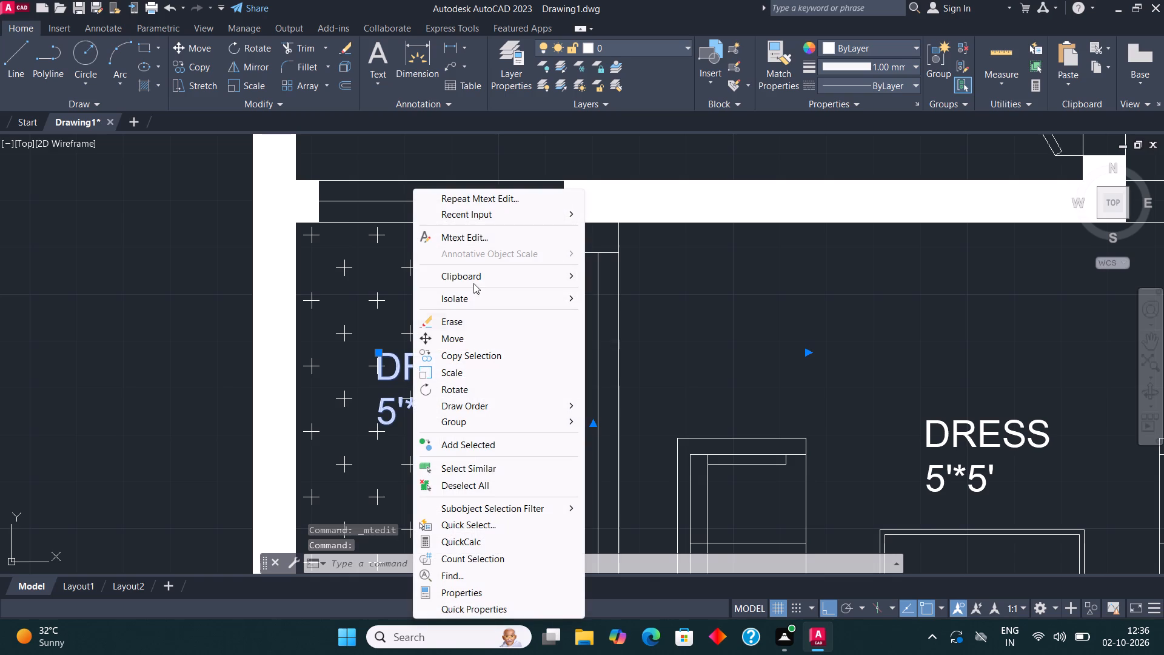
left_click(482, 238)
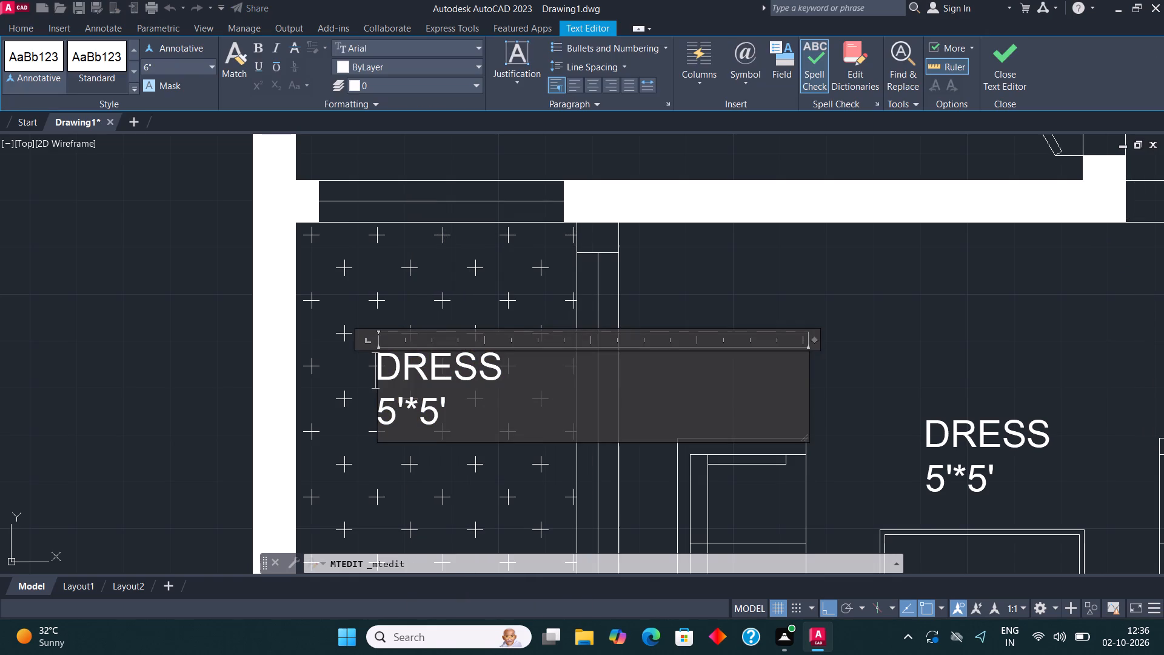
left_click(467, 401)
key("BackSpace")
key("BackSpace")
key("BackSpace")
key("BackSpace")
key("BackSpace")
key("BackSpace")
key("BackSpace")
key("BackSpace")
key("BackSpace")
key("BackSpace")
key("BackSpace")
key("BackSpace")
key("BackSpace")
key("BackSpace")
key("BackSpace")
key("BackSpace")
key("BackSpace")
key("BackSpace")
key("BackSpace")
key("BackSpace")
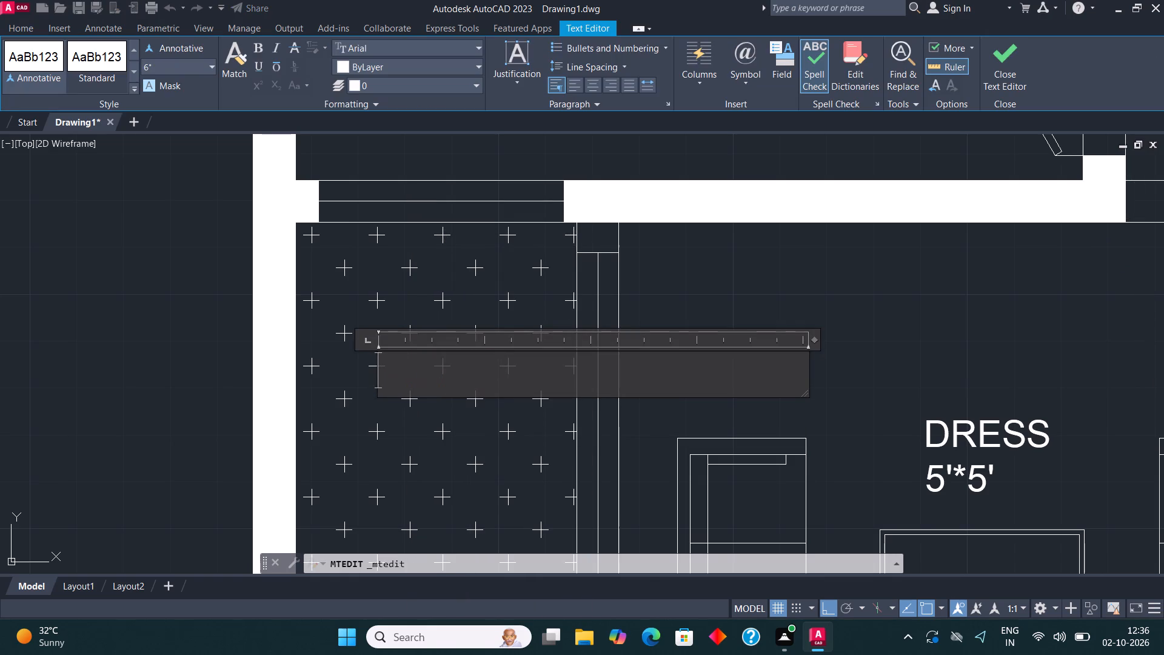
key("o")
type(".T.S")
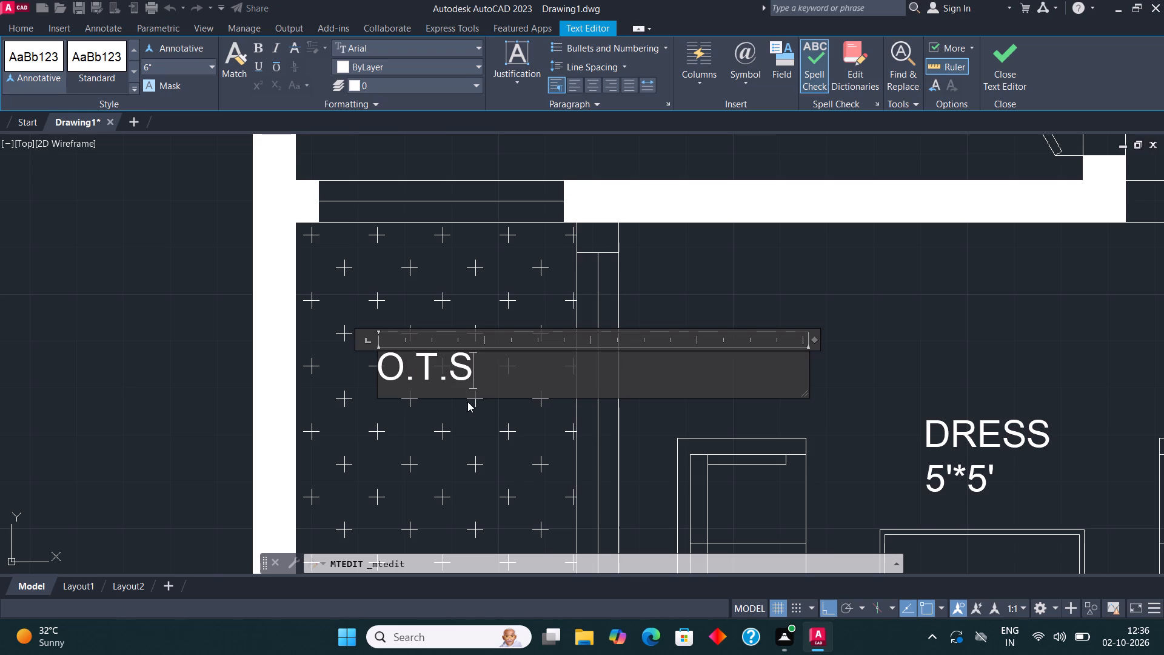
key("Return")
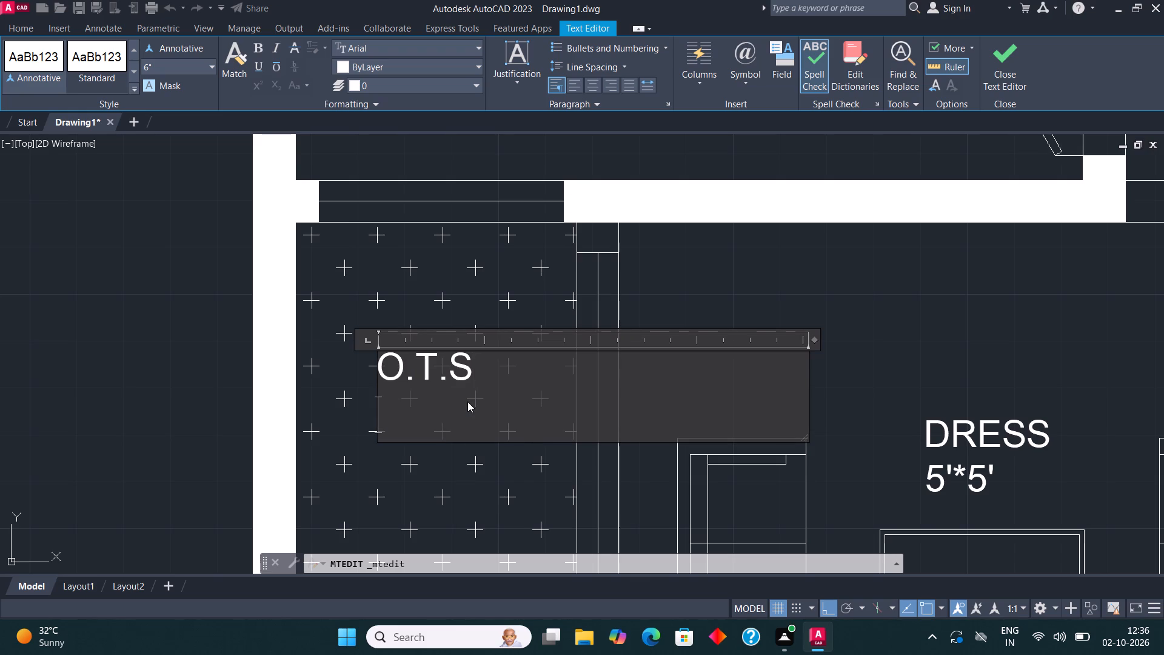
type("5'*")
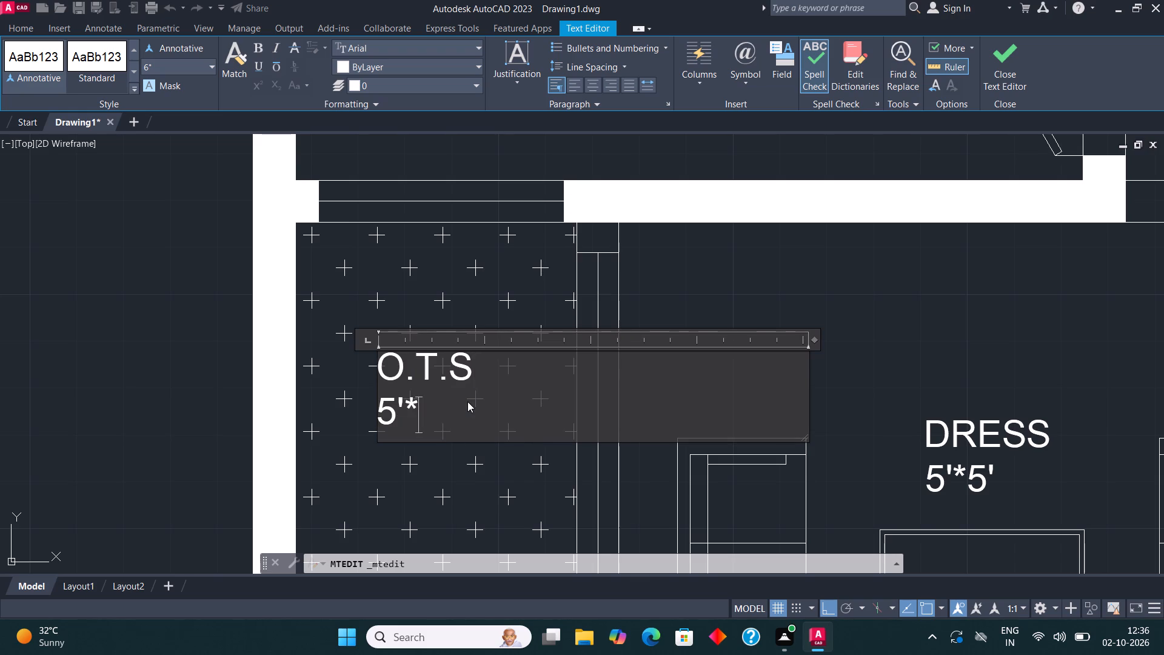
type("6'7.5\"")
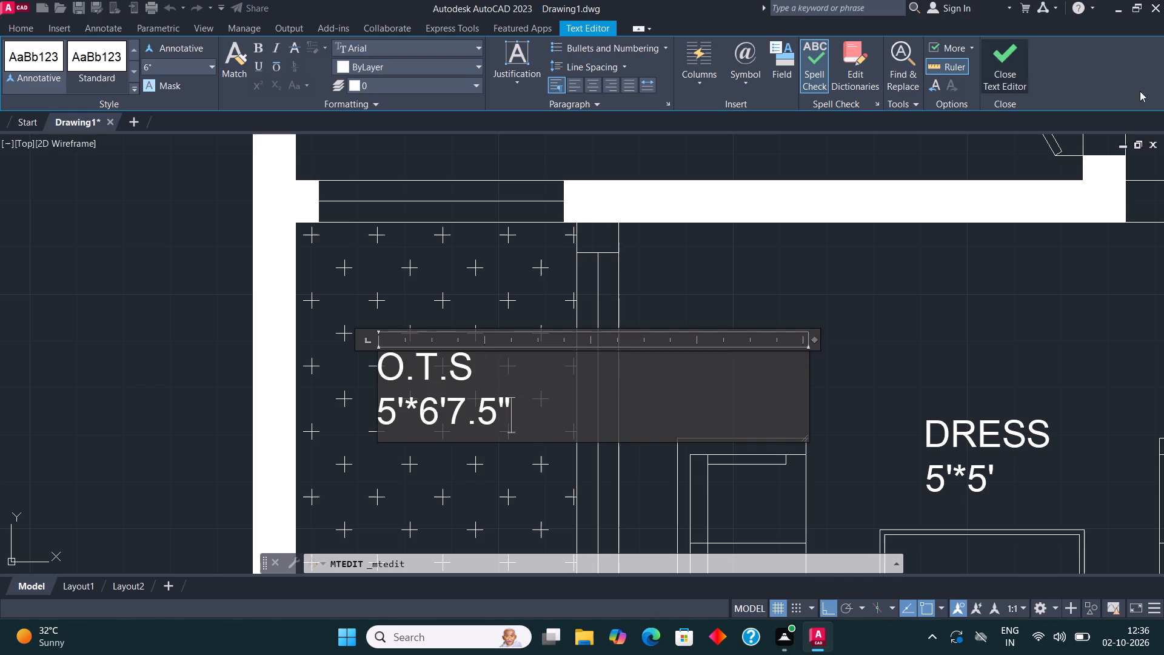
left_click(1016, 57)
Change the label in the small room directly south of the west O.T.S to STORE with the size 5'*5'.
scroll(663, 299, "down", 3)
scroll(616, 394, "up", 2)
left_click(572, 395)
right_click(571, 395)
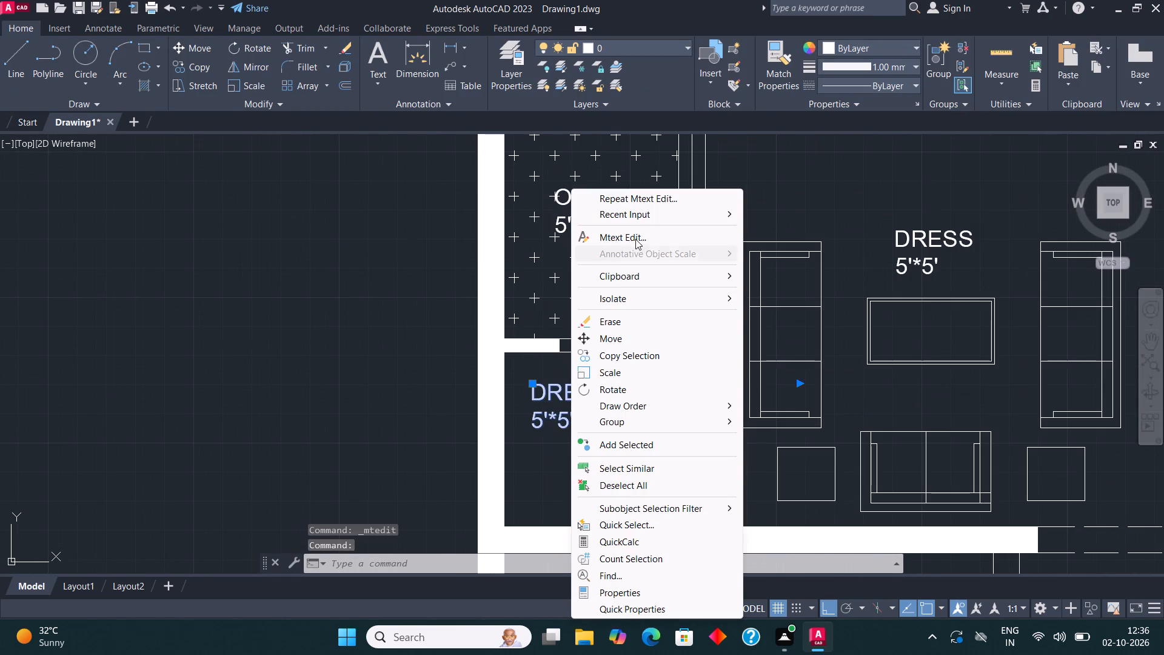
left_click(641, 243)
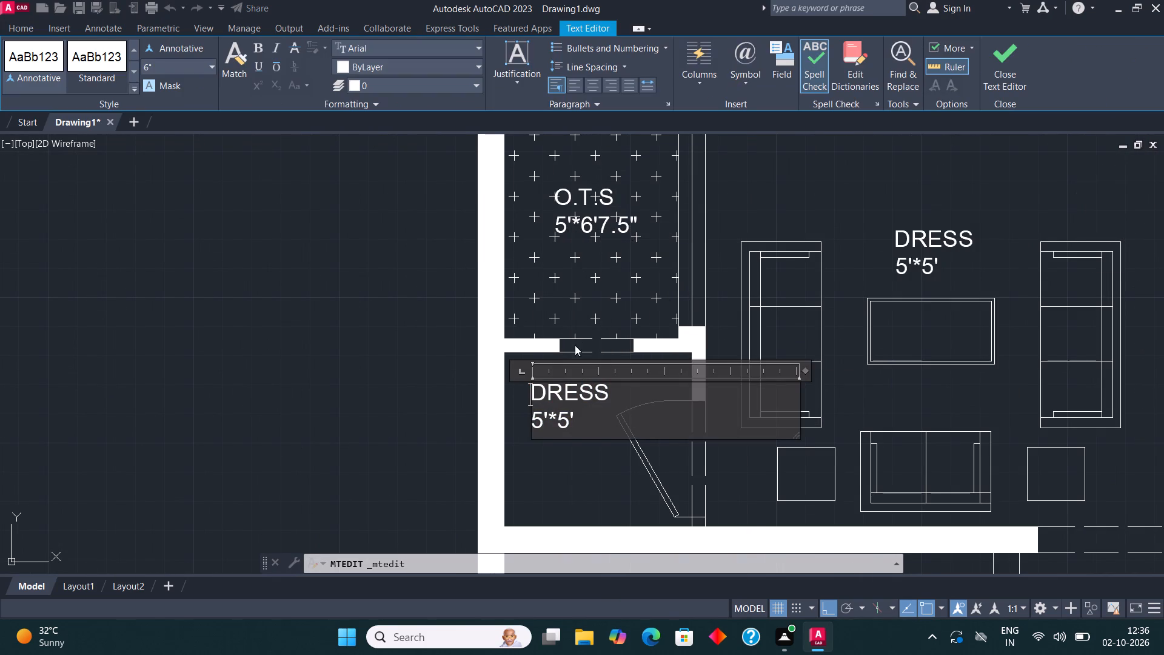
left_click(598, 415)
key("BackSpace")
key("BackSpace")
key("BackSpace")
key("BackSpace")
key("BackSpace")
key("BackSpace")
key("BackSpace")
key("BackSpace")
key("BackSpace")
key("BackSpace")
key("BackSpace")
key("BackSpace")
key("BackSpace")
key("BackSpace")
key("BackSpace")
key("BackSpace")
key("BackSpace")
key("BackSpace")
key("BackSpace")
key("BackSpace")
type("STORE")
key("Return")
type("5'*5'")
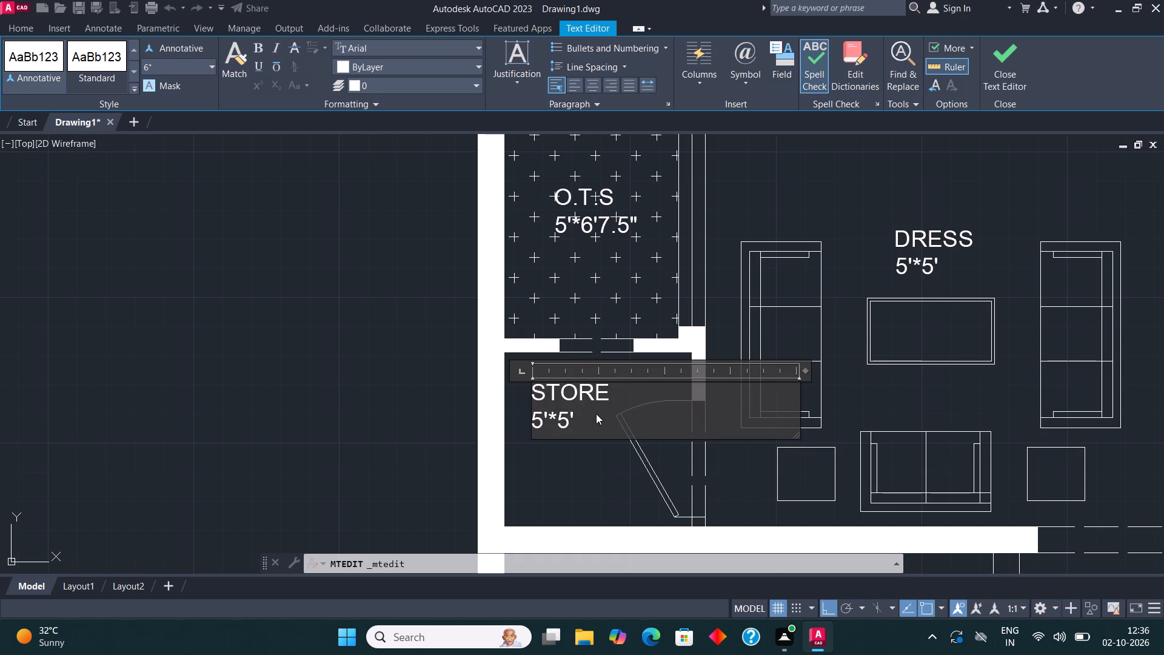
left_click(995, 50)
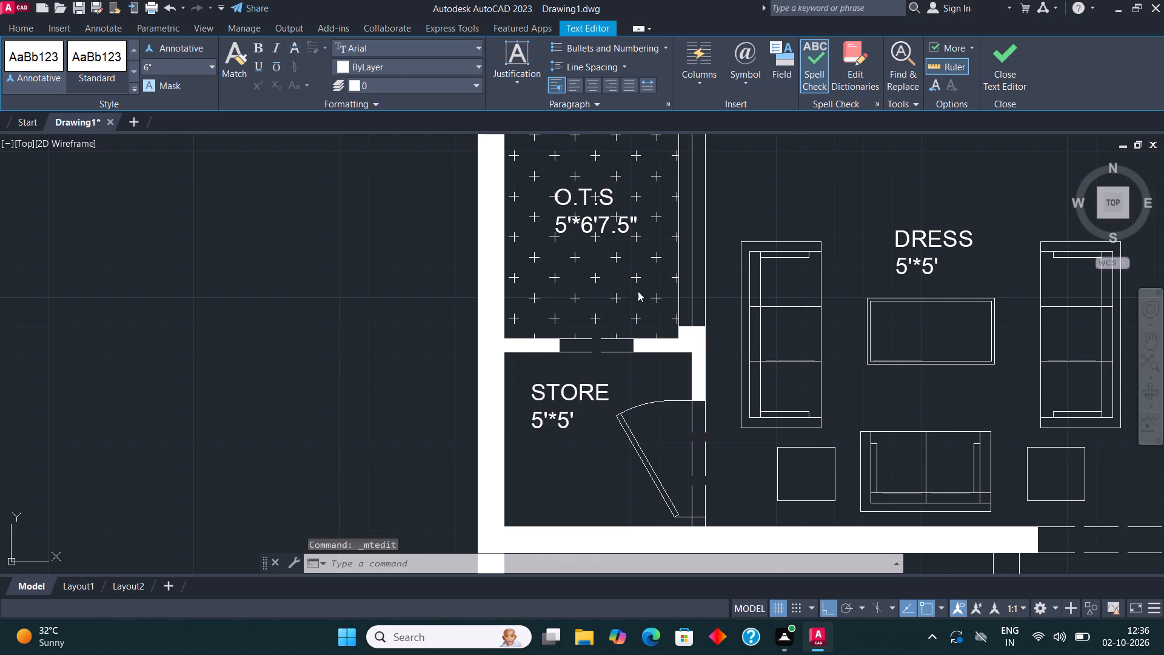
Change the label in the central room with the three sofas, east of the store, to LIVING with the size 15'9"*12'.
scroll(584, 300, "down", 2)
middle_click_drag(776, 253, 744, 286)
scroll(744, 286, "up", 1)
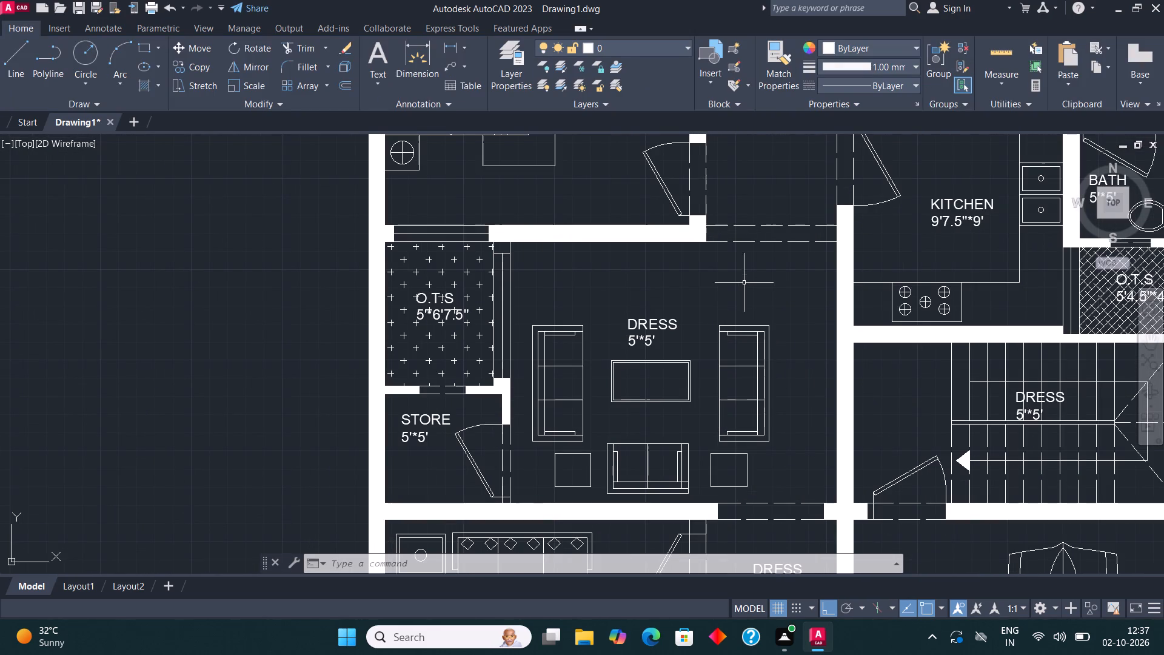
middle_click_drag(763, 350, 717, 367)
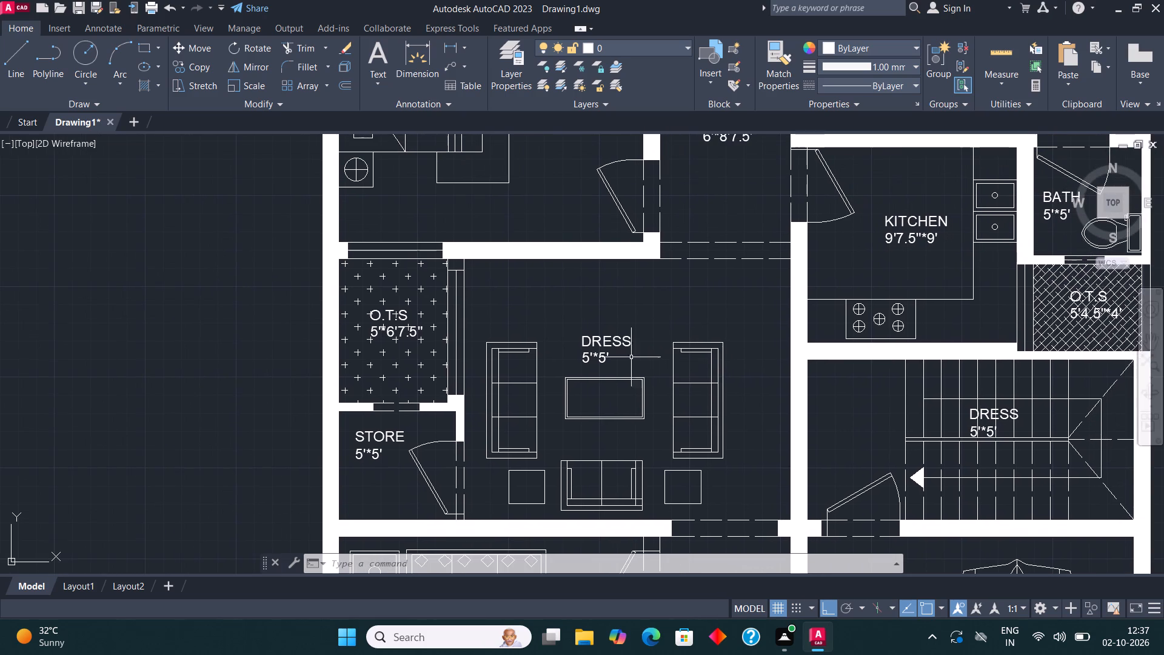
left_click(610, 348)
right_click(610, 348)
left_click(681, 245)
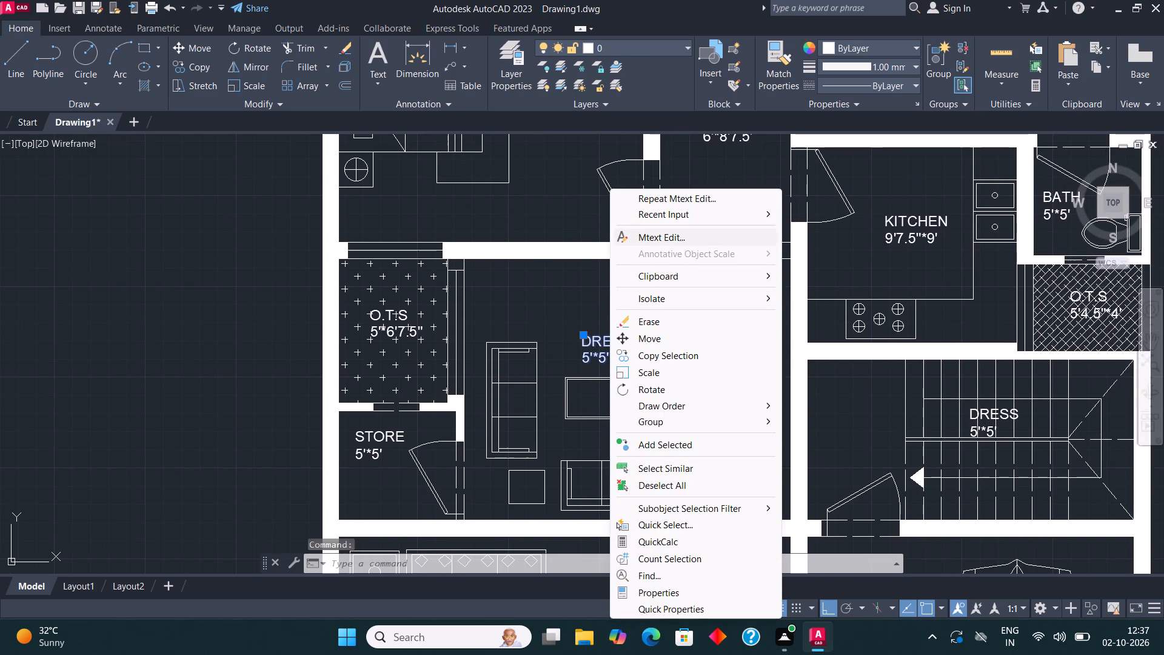
left_click(634, 359)
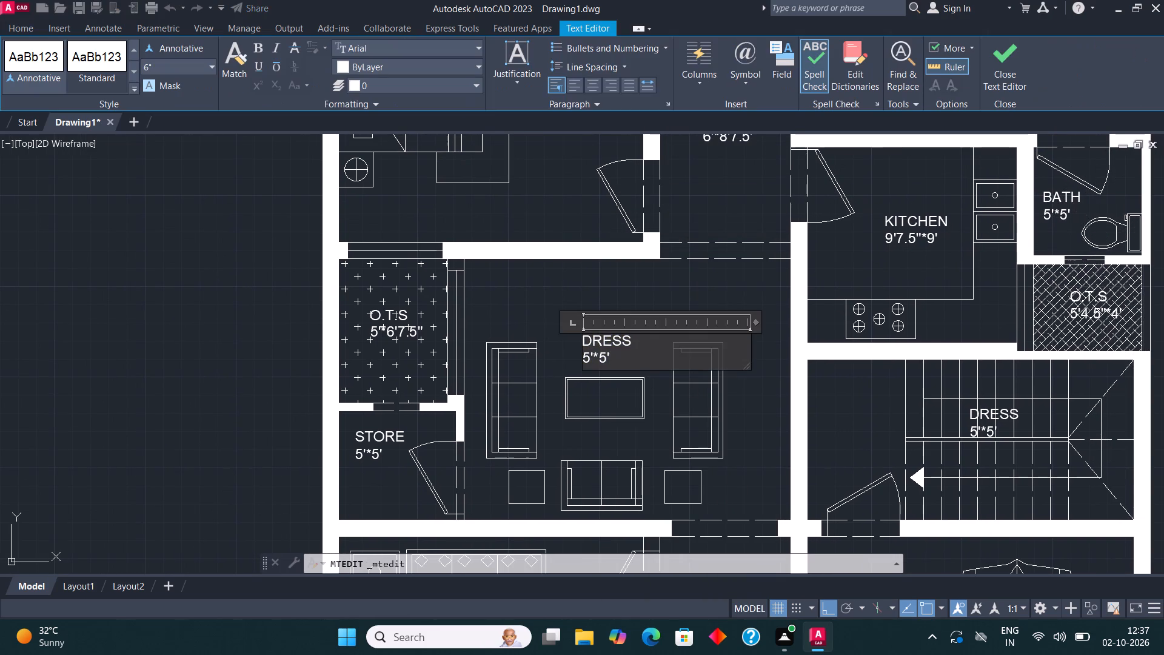
key("BackSpace")
key("BackSpace")
key("BackSpace")
key("BackSpace")
key("BackSpace")
key("BackSpace")
key("BackSpace")
key("BackSpace")
key("BackSpace")
key("BackSpace")
key("BackSpace")
key("BackSpace")
key("BackSpace")
key("BackSpace")
key("BackSpace")
key("BackSpace")
key("BackSpace")
key("BackSpace")
key("BackSpace")
key("BackSpace")
type("LIVING")
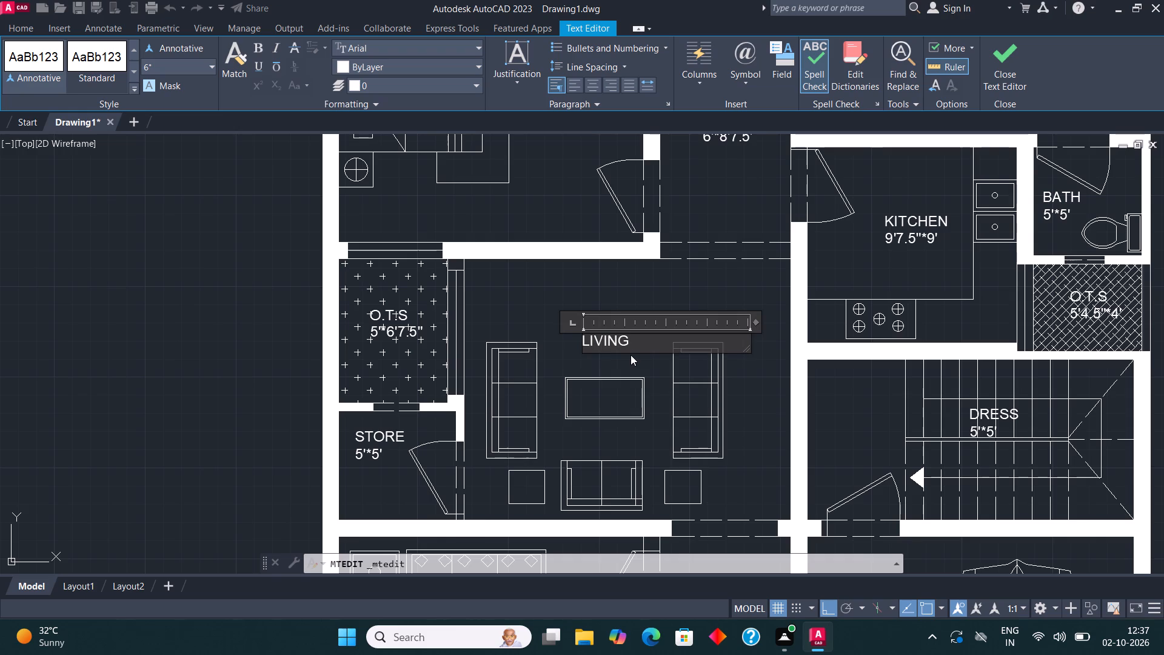
key("Return")
type("15'9")
key("shift+quotedbl")
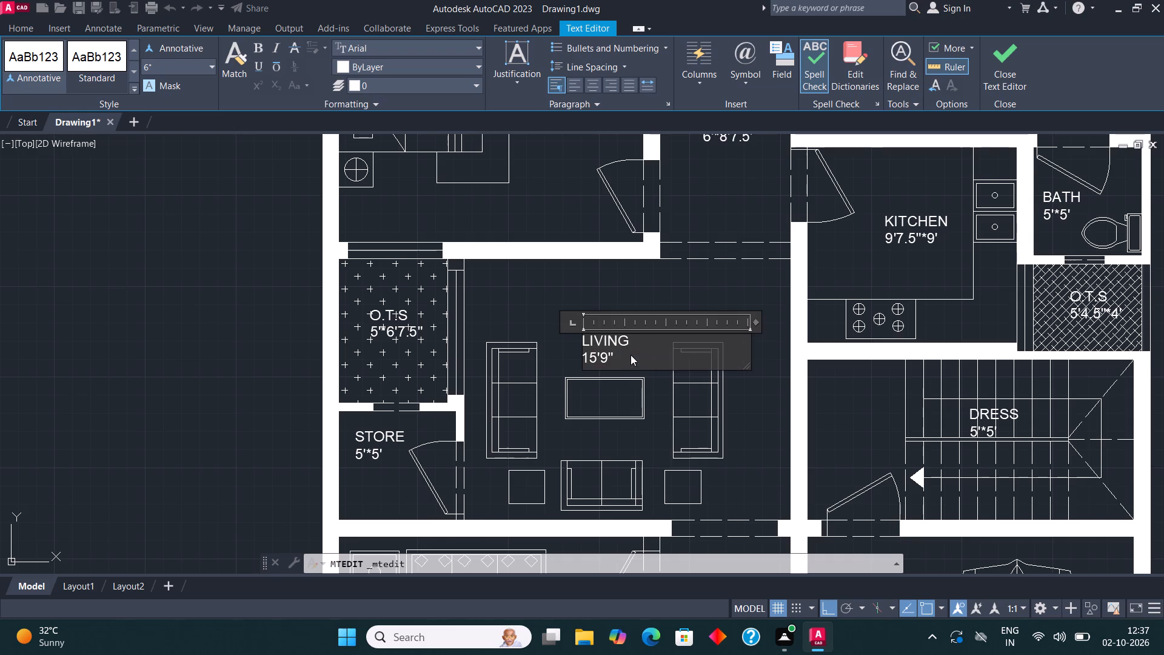
key("asterisk")
type("12'")
left_click(1005, 56)
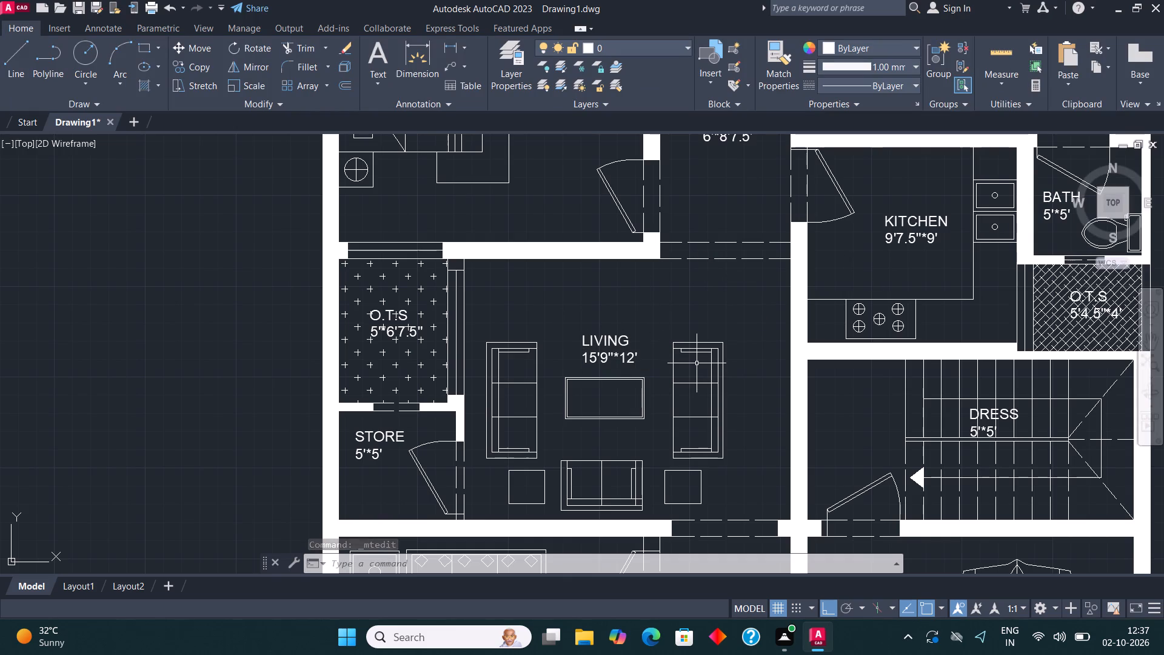
Change the label in the southwest room with the two sofas and rectangular table to DRAWING with the size 14'*12'.
scroll(697, 363, "down", 2)
middle_click_drag(789, 302, 729, 331)
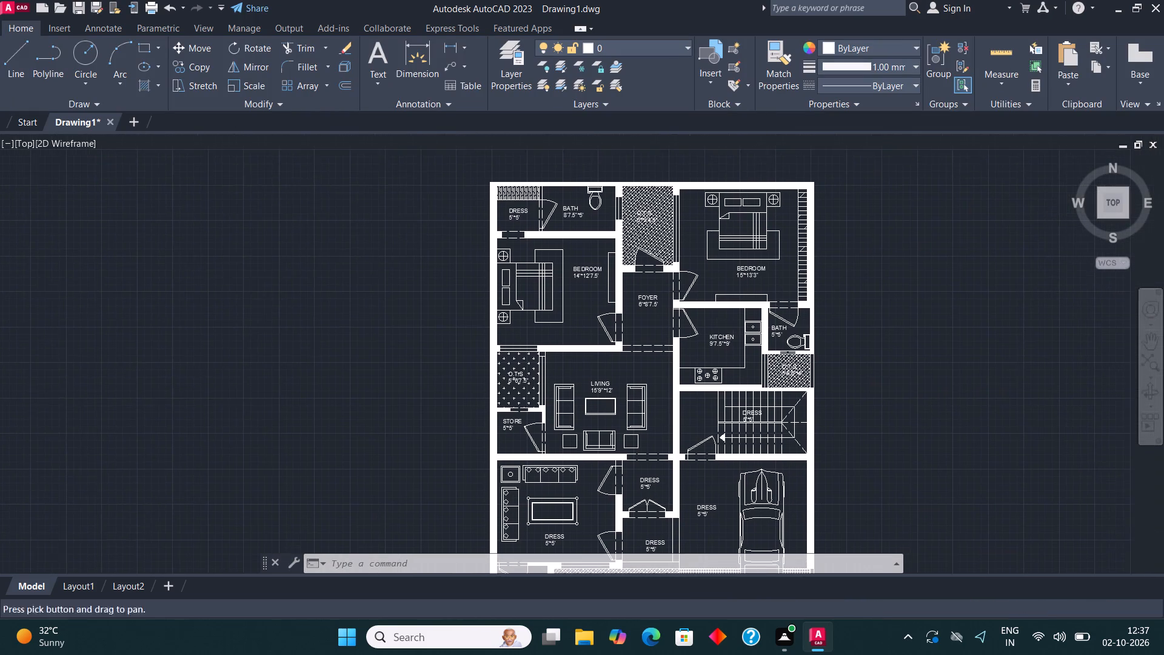
scroll(727, 307, "down", 1)
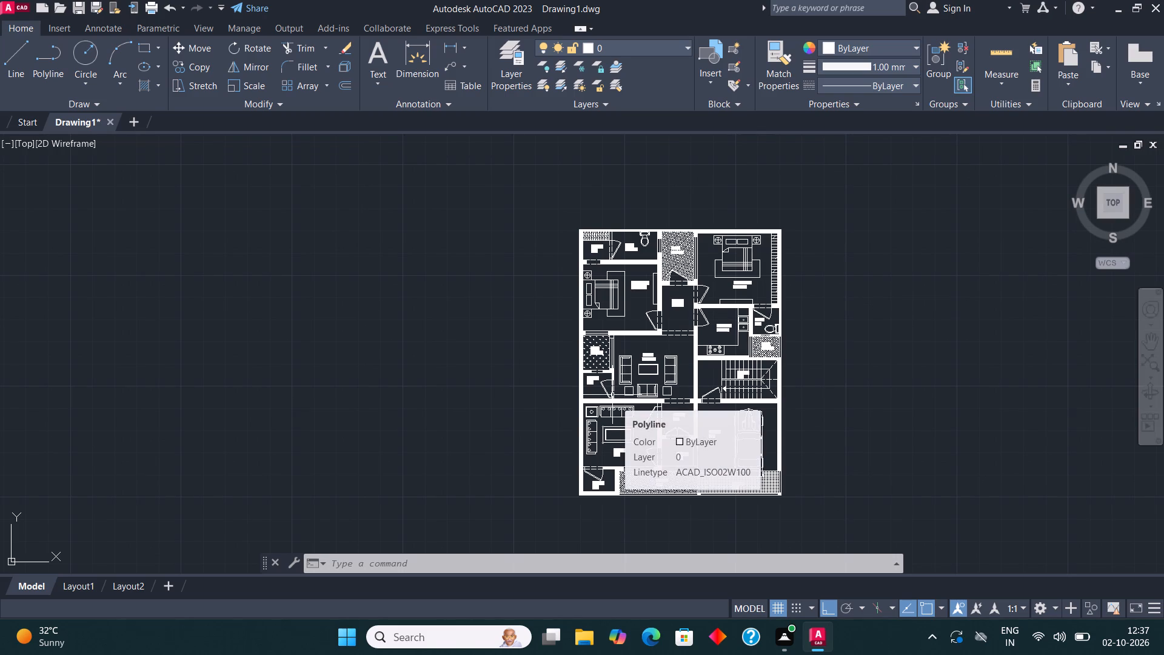
scroll(567, 394, "up", 2)
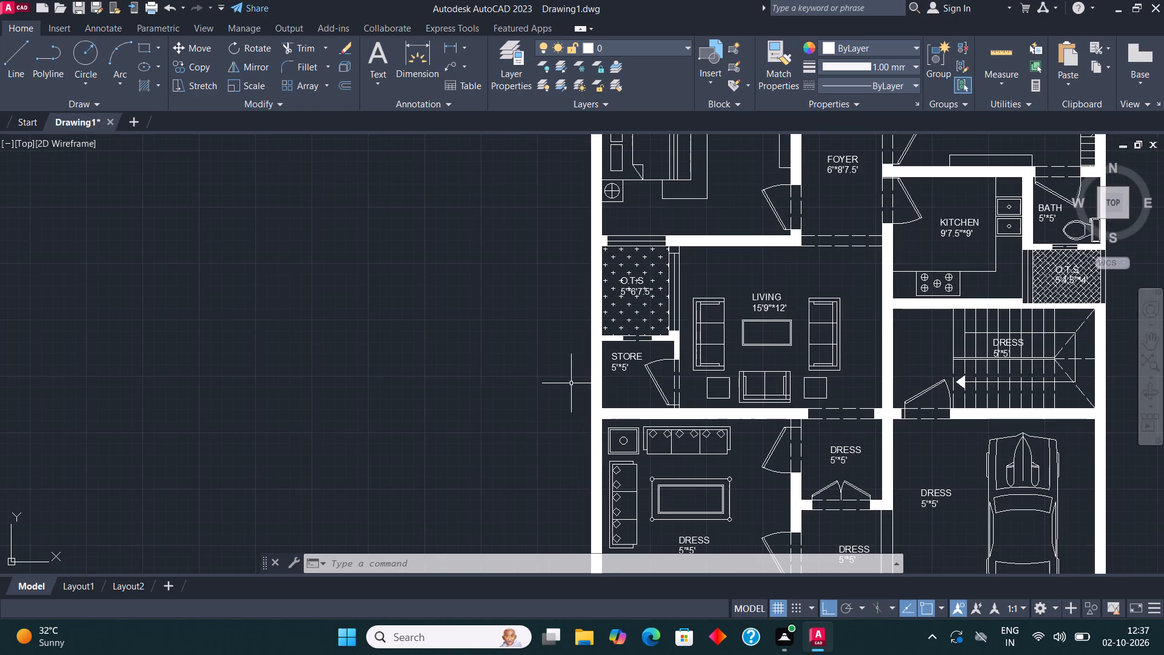
scroll(591, 334, "down", 2)
scroll(652, 405, "up", 3)
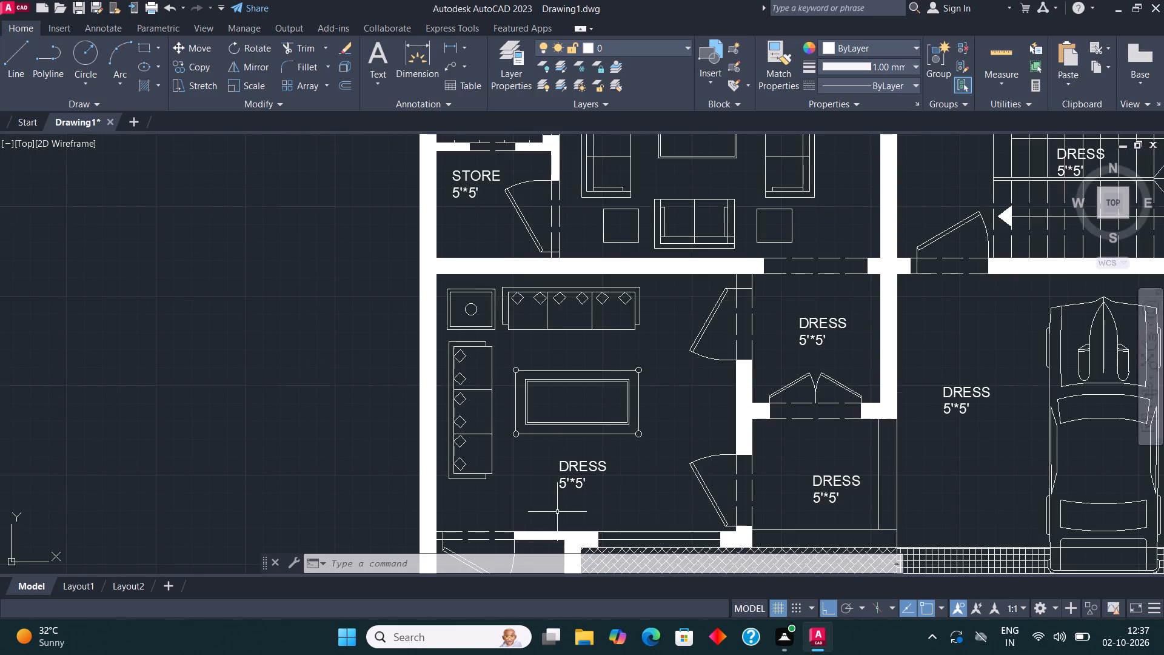
scroll(604, 488, "up", 1)
left_click(561, 447)
right_click(560, 447)
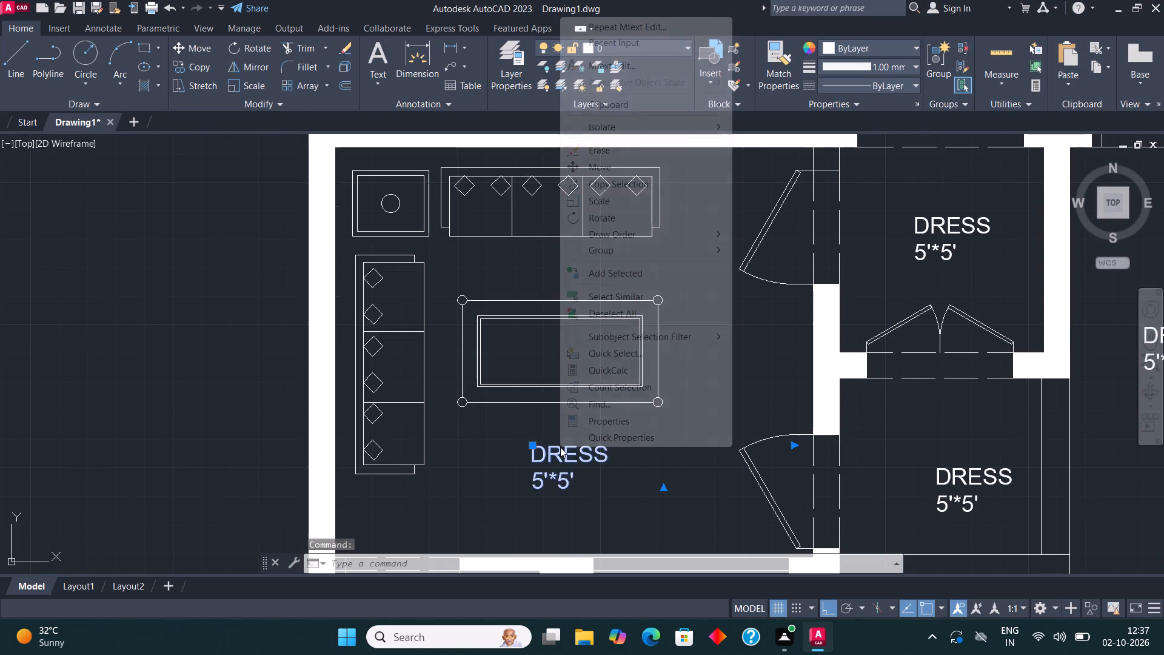
left_click(634, 67)
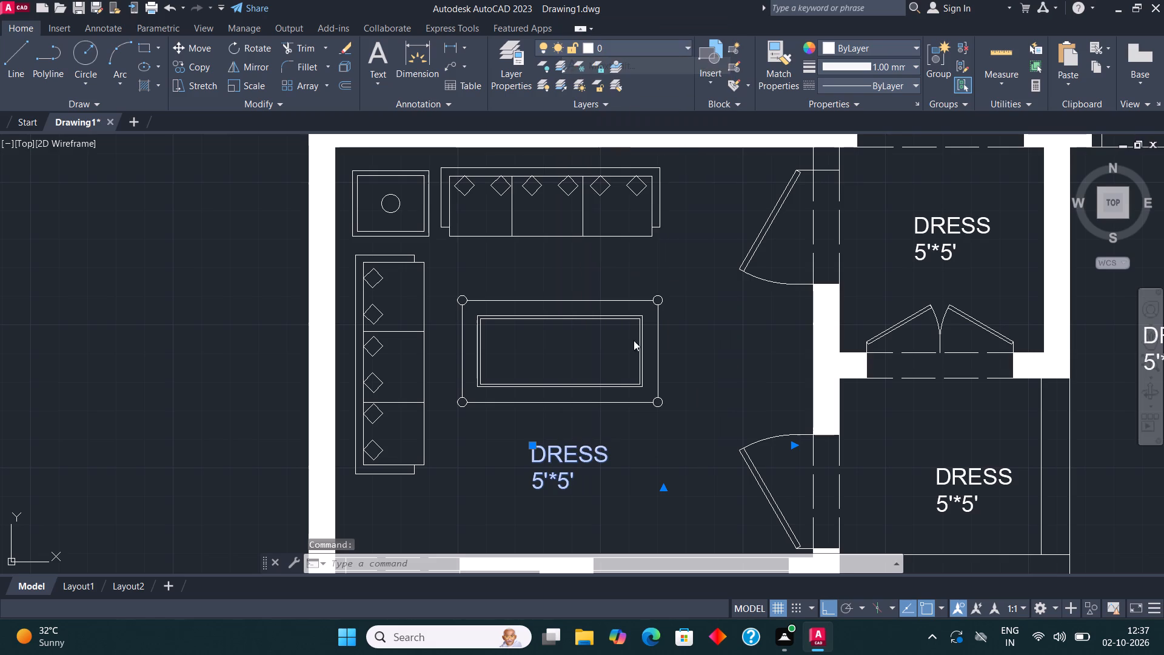
left_click(595, 482)
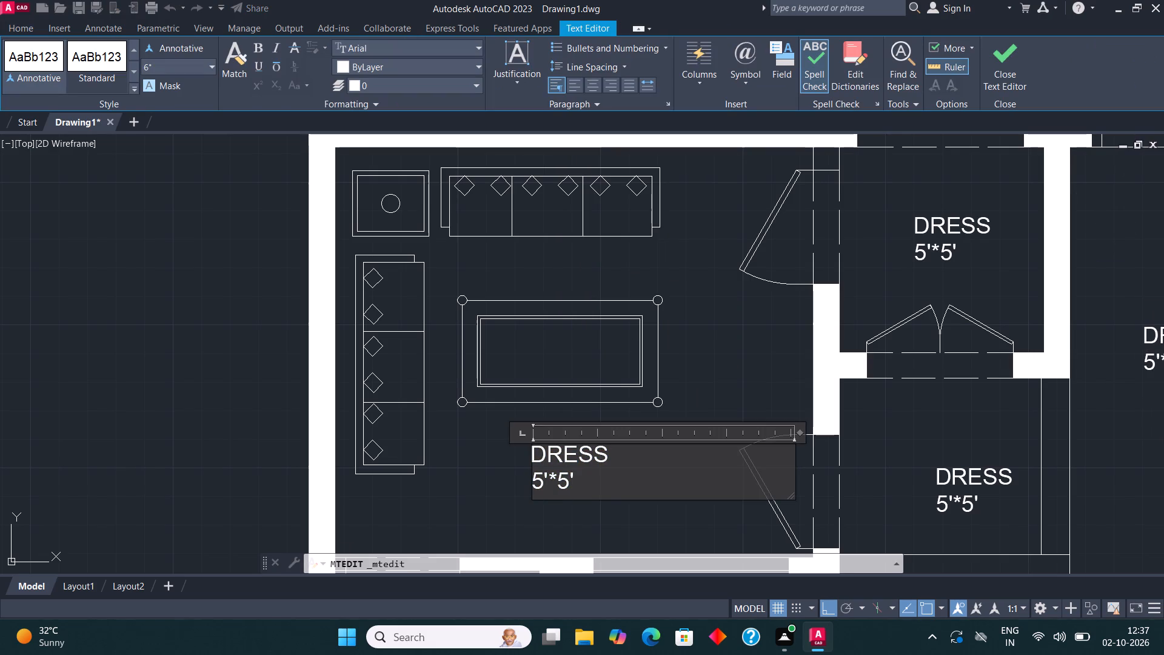
key("BackSpace")
key("BackSpace")
key("BackSpace")
key("BackSpace")
key("BackSpace")
key("BackSpace")
key("BackSpace")
key("BackSpace")
key("BackSpace")
key("BackSpace")
key("BackSpace")
key("BackSpace")
key("BackSpace")
key("BackSpace")
key("BackSpace")
key("BackSpace")
key("BackSpace")
key("BackSpace")
key("BackSpace")
key("BackSpace")
type("DRAWING")
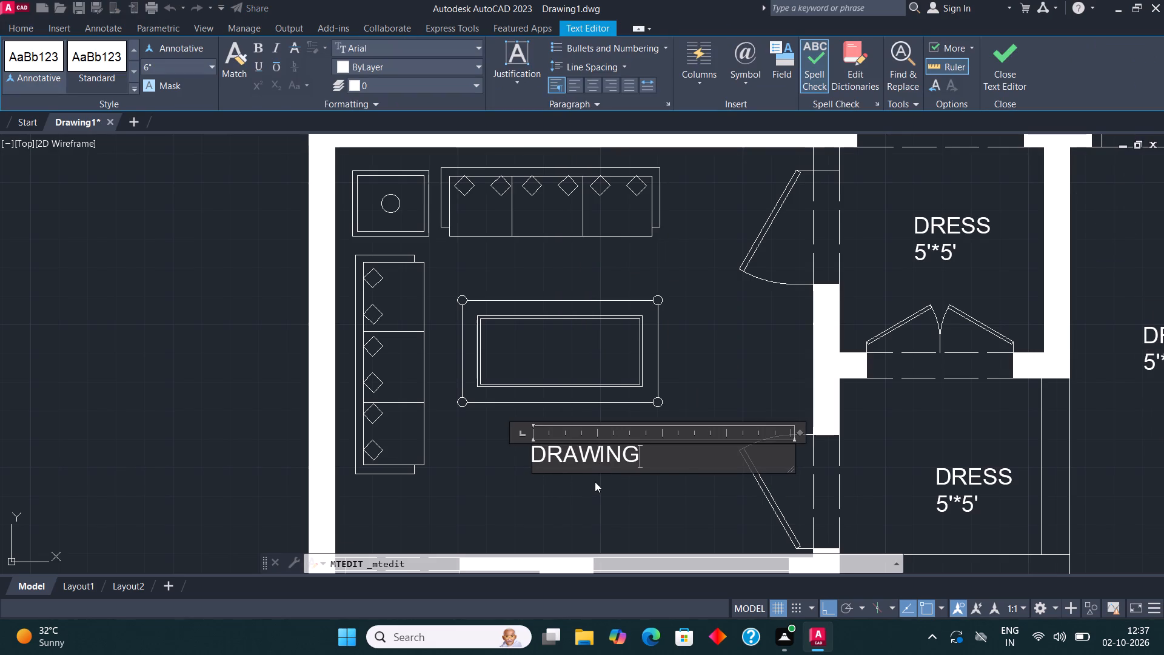
key("Return")
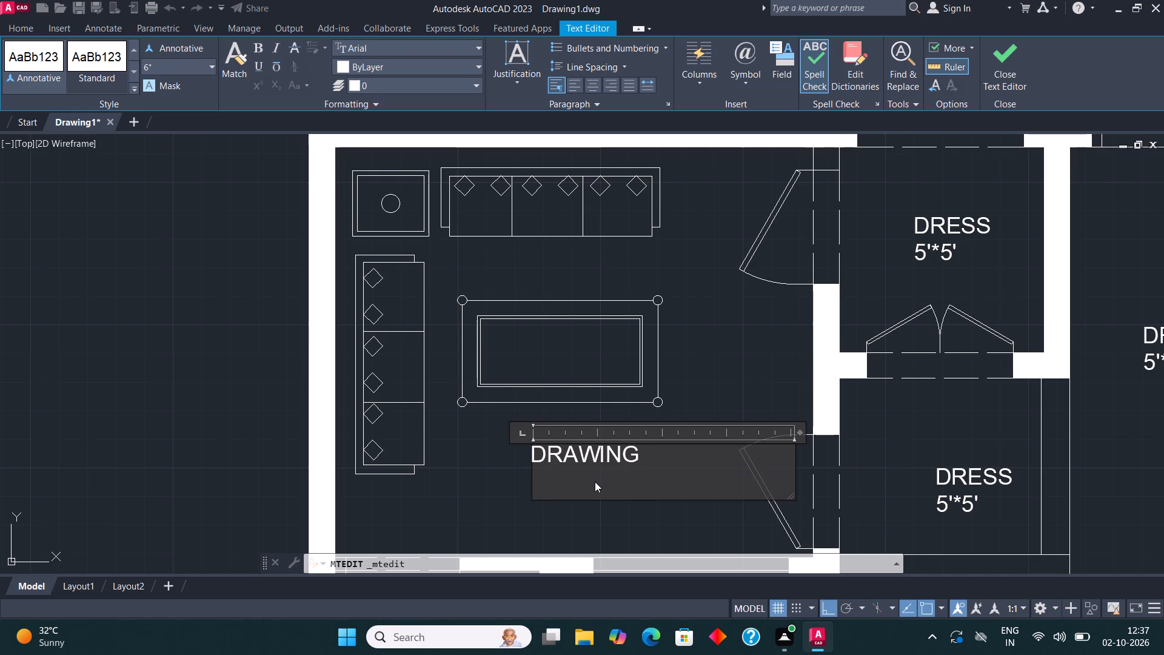
type("14'")
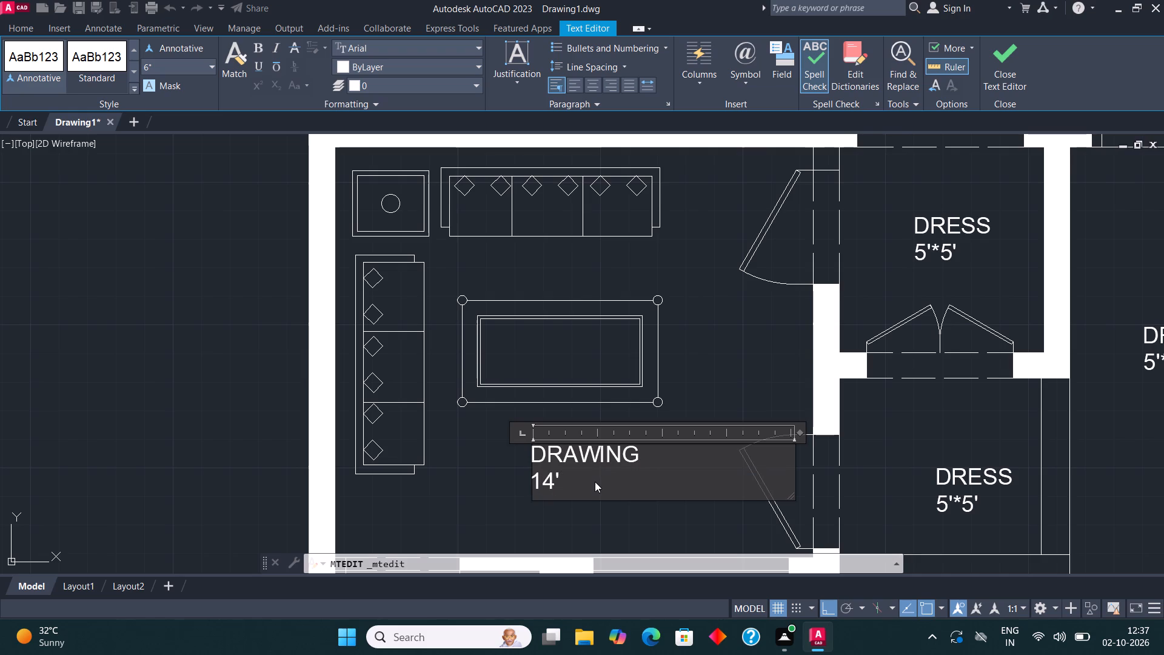
type("*12'")
left_click(1018, 61)
scroll(483, 398, "down", 1)
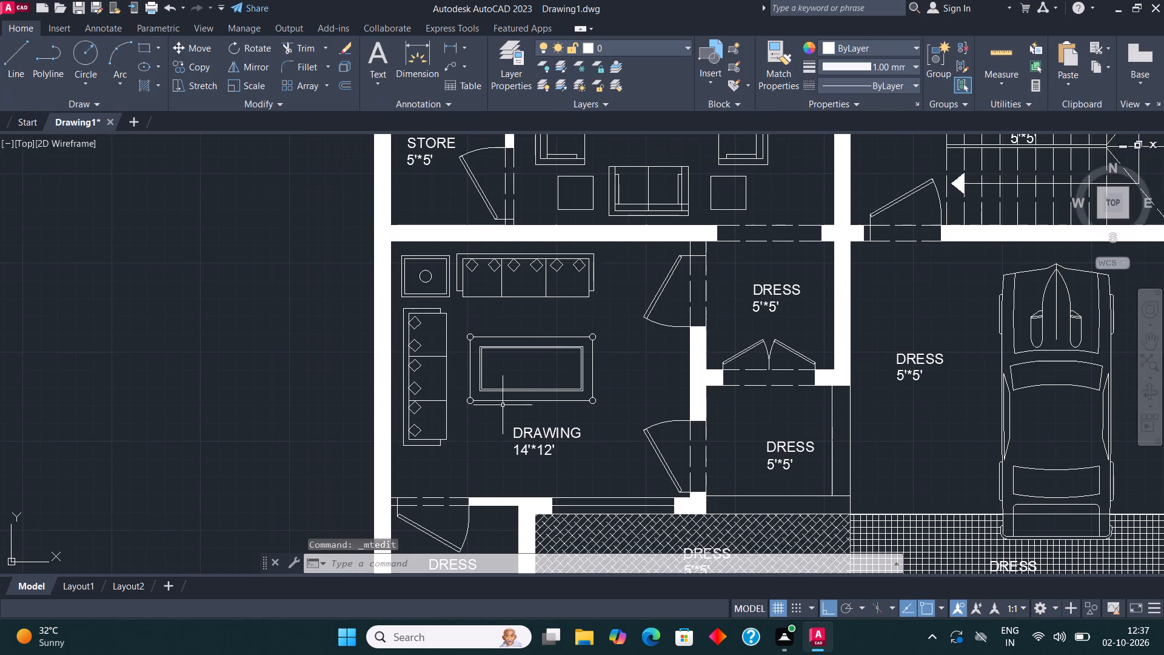
middle_click_drag(674, 443, 547, 423)
scroll(569, 366, "down", 1)
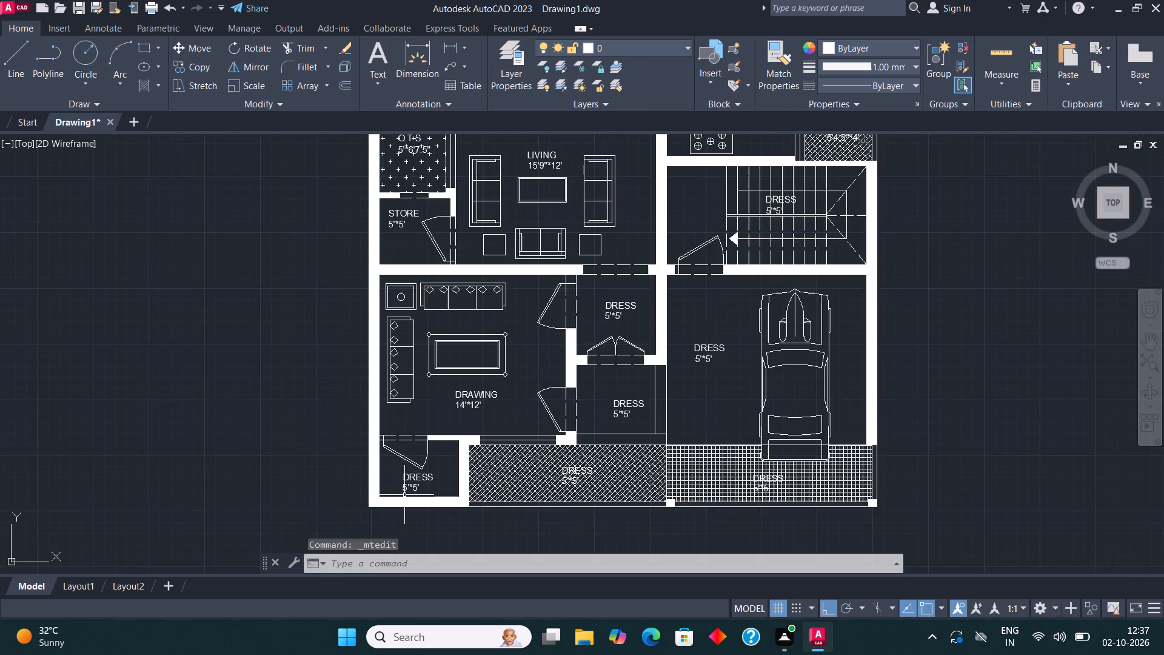
Change the label in the small southwest corner room below the drawing room to PWD with the size 6'*5'.
scroll(404, 502, "up", 2)
left_click(413, 443)
right_click(413, 442)
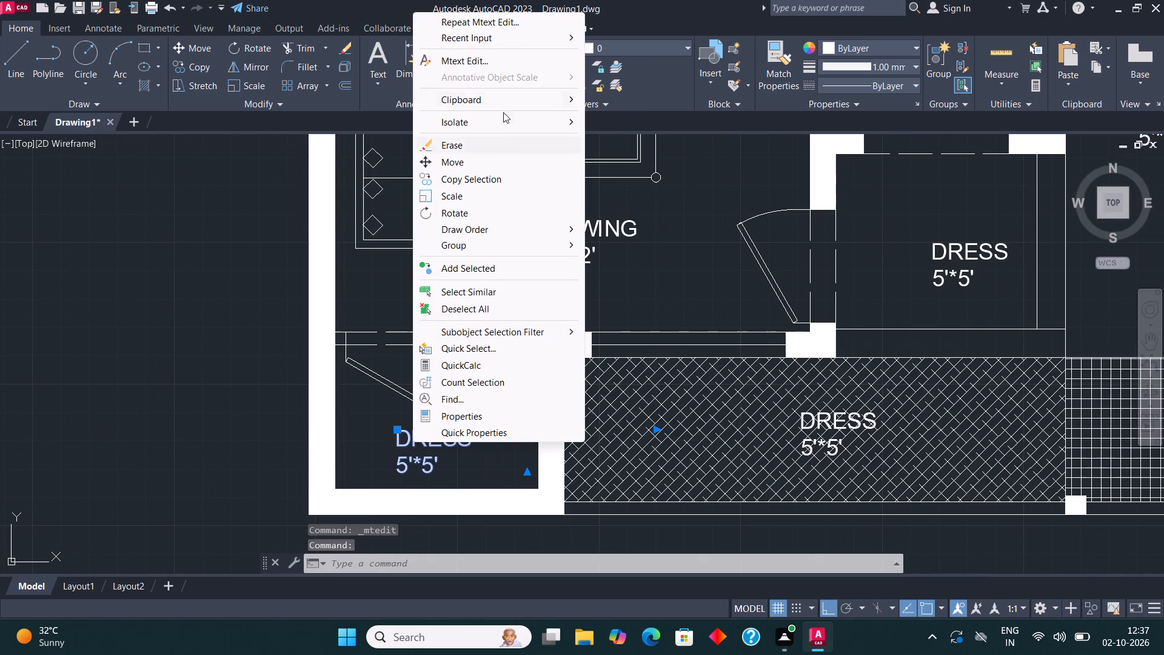
left_click(492, 62)
left_click(459, 459)
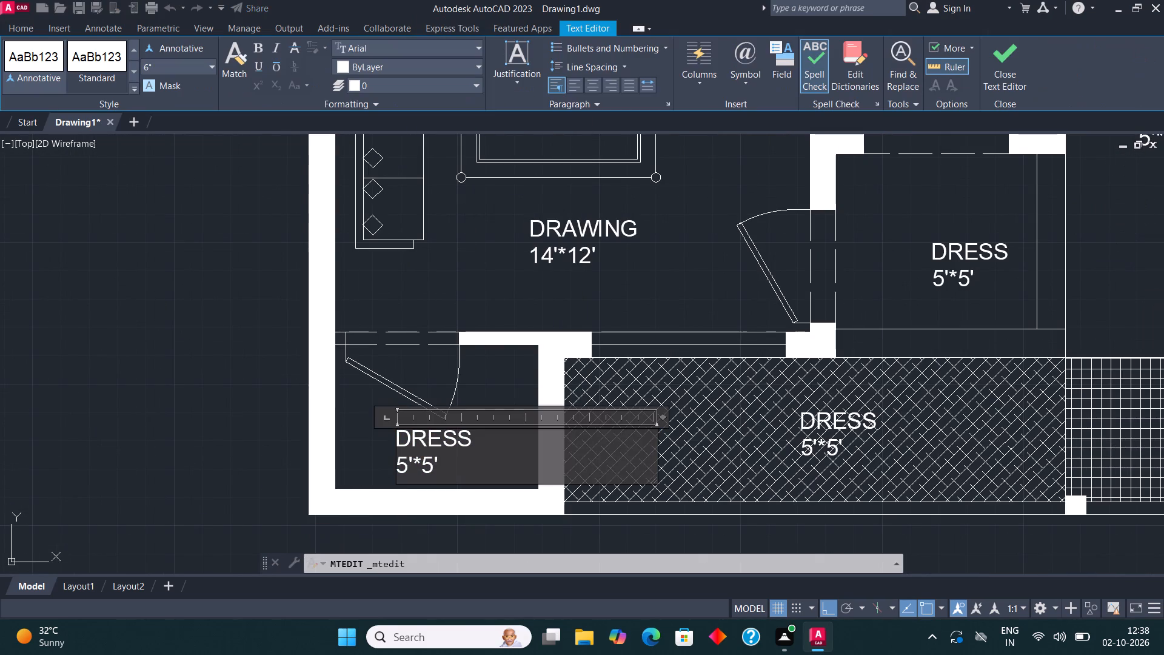
key("BackSpace")
key("BackSpace")
key("BackSpace")
key("BackSpace")
key("BackSpace")
key("BackSpace")
key("BackSpace")
key("BackSpace")
key("BackSpace")
key("BackSpace")
key("BackSpace")
key("BackSpace")
key("BackSpace")
key("BackSpace")
key("BackSpace")
key("BackSpace")
key("BackSpace")
key("BackSpace")
key("BackSpace")
key("BackSpace")
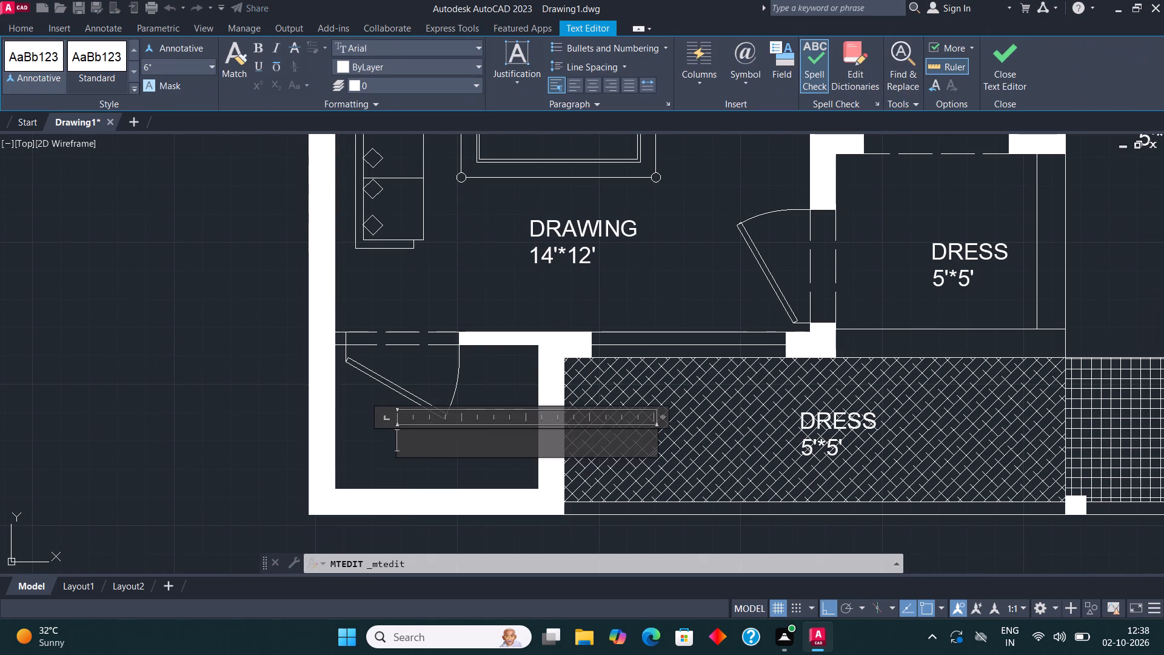
type("PWD")
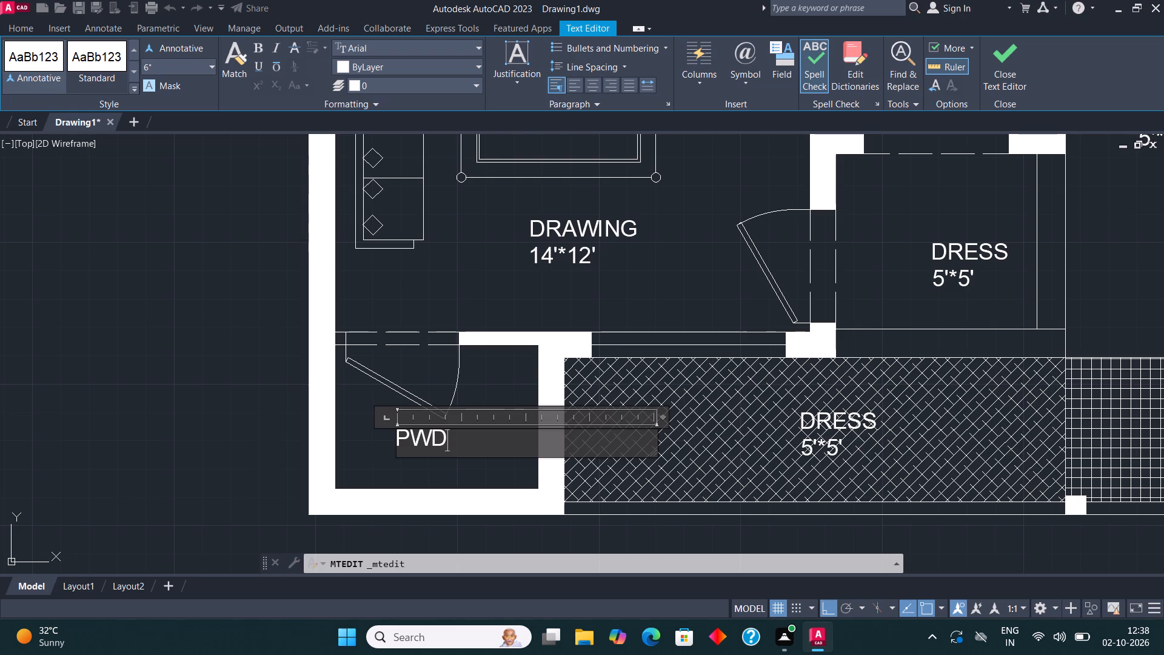
key("Return")
type("6'*5'")
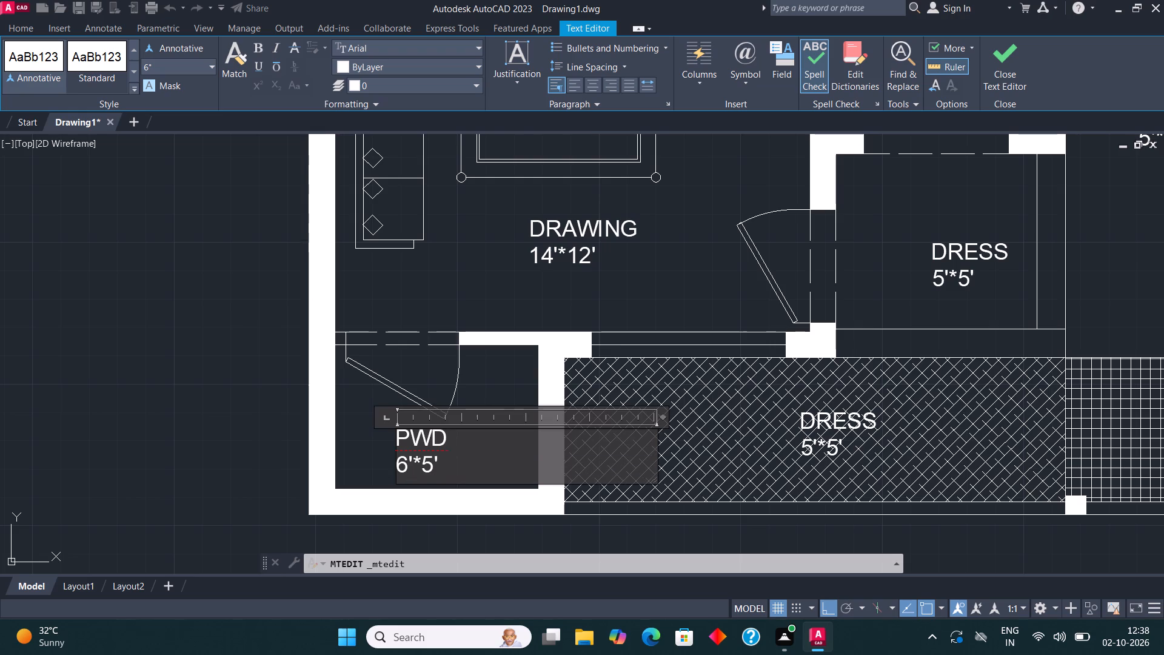
left_click(1011, 53)
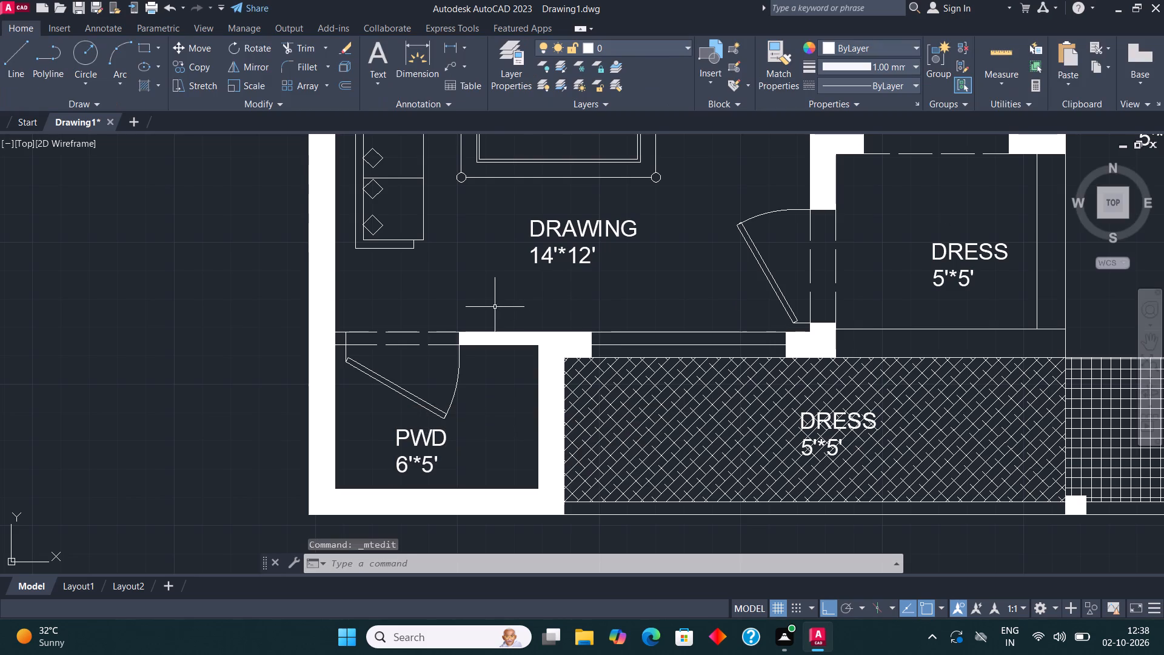
Change the label in the diagonally hatched area east of the PWD room to LAWN with the size 14'9"*5'.
scroll(467, 334, "down", 2)
scroll(624, 378, "up", 2)
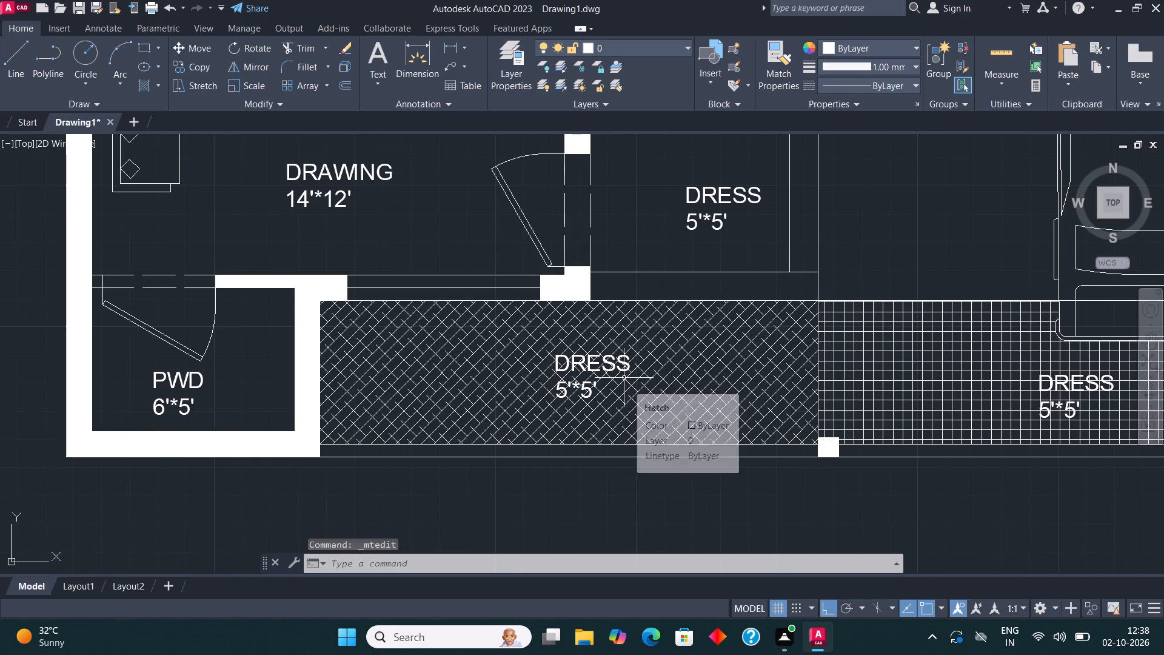
scroll(577, 378, "up", 1)
left_click(579, 349)
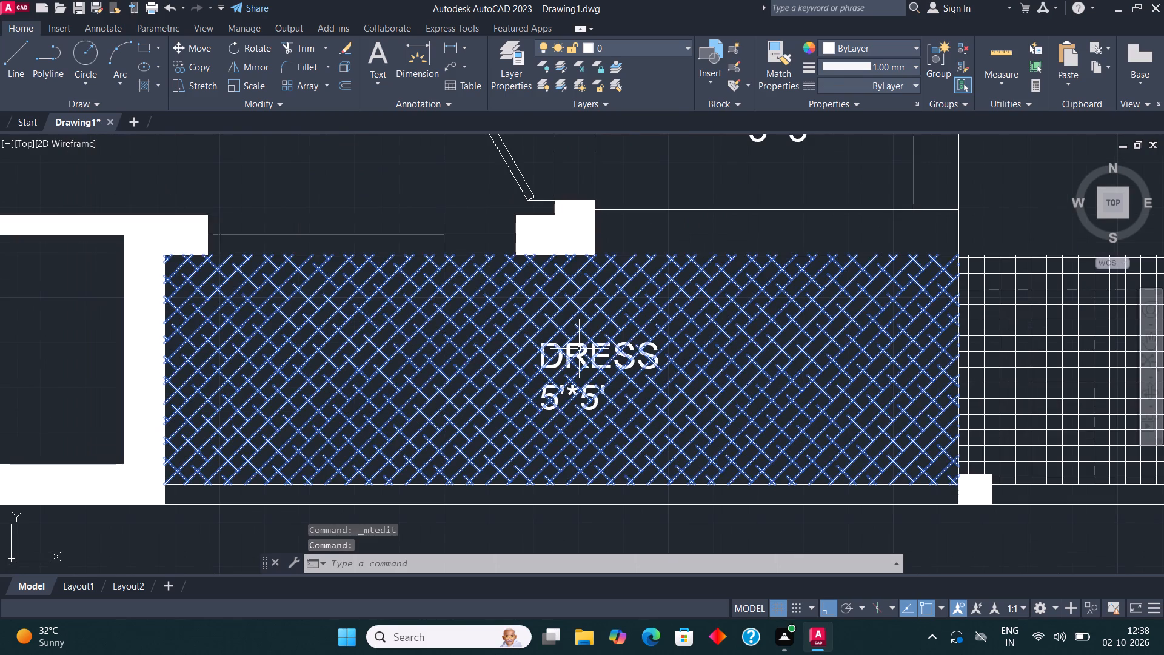
left_click(579, 343)
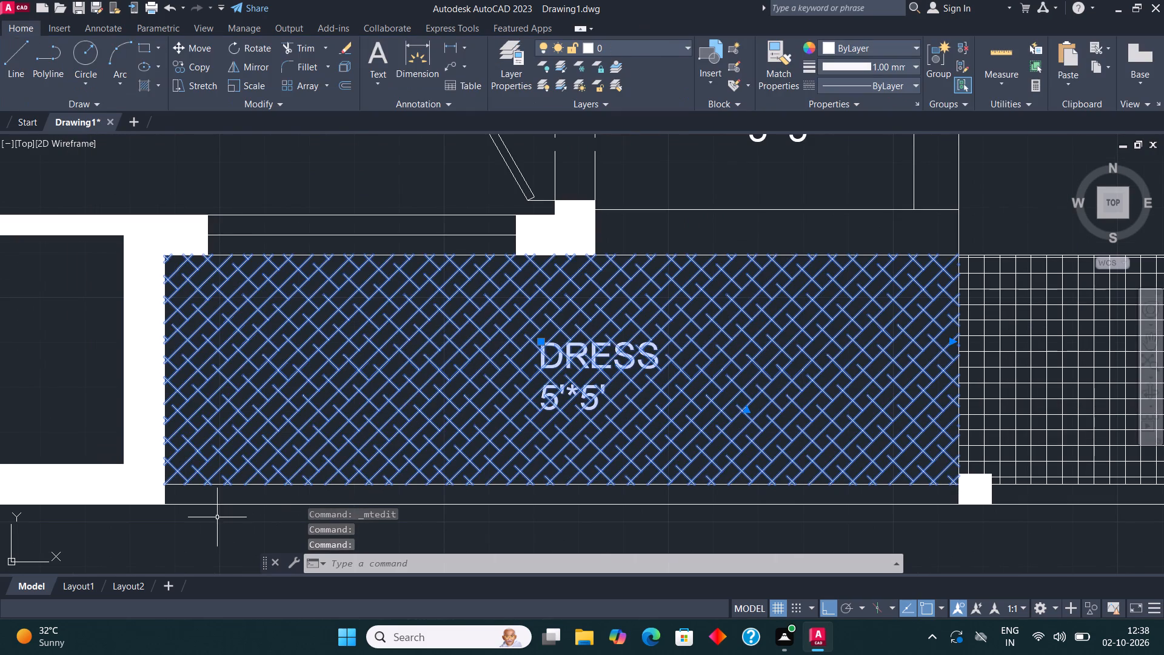
left_click(217, 517)
key("Escape")
key("Escape")
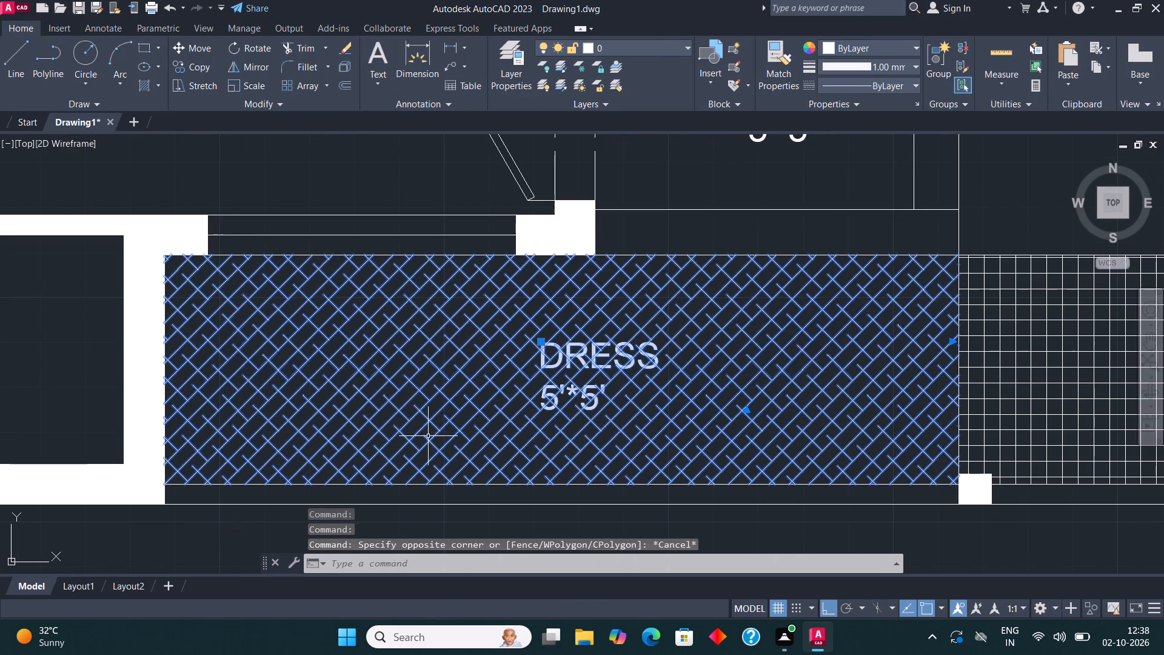
left_click(554, 345)
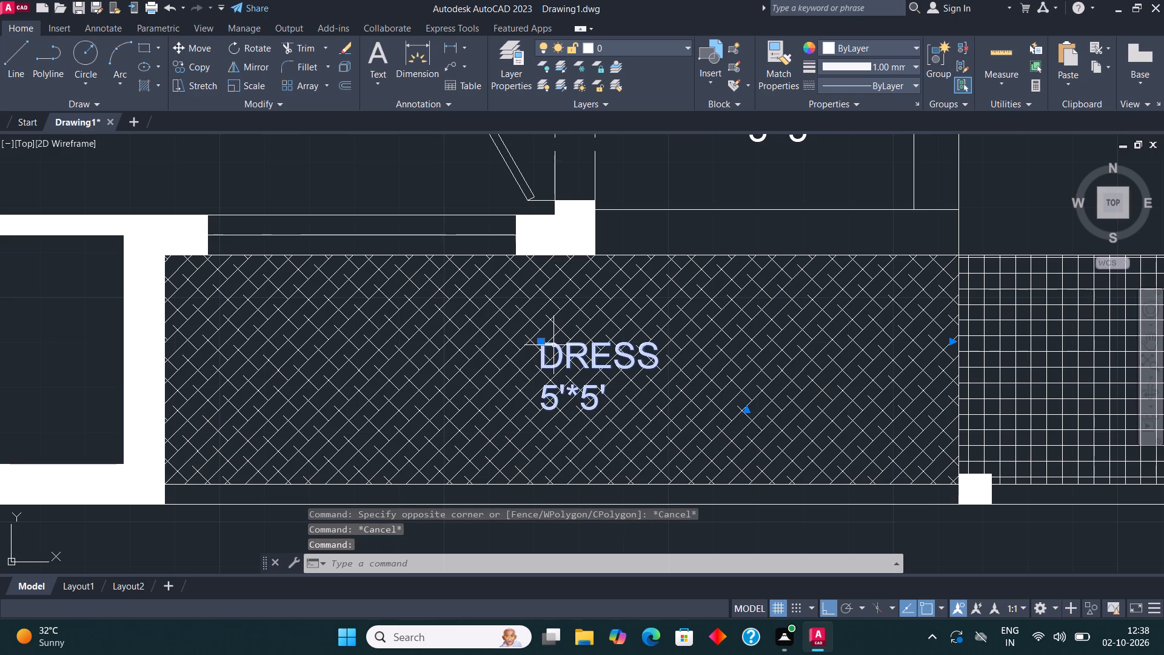
right_click(554, 345)
left_click(614, 239)
left_click(657, 388)
key("BackSpace")
key("BackSpace")
key("BackSpace")
key("BackSpace")
key("BackSpace")
key("BackSpace")
key("BackSpace")
key("BackSpace")
key("BackSpace")
key("BackSpace")
key("BackSpace")
key("BackSpace")
key("BackSpace")
key("BackSpace")
key("BackSpace")
key("BackSpace")
key("BackSpace")
key("BackSpace")
key("BackSpace")
key("BackSpace")
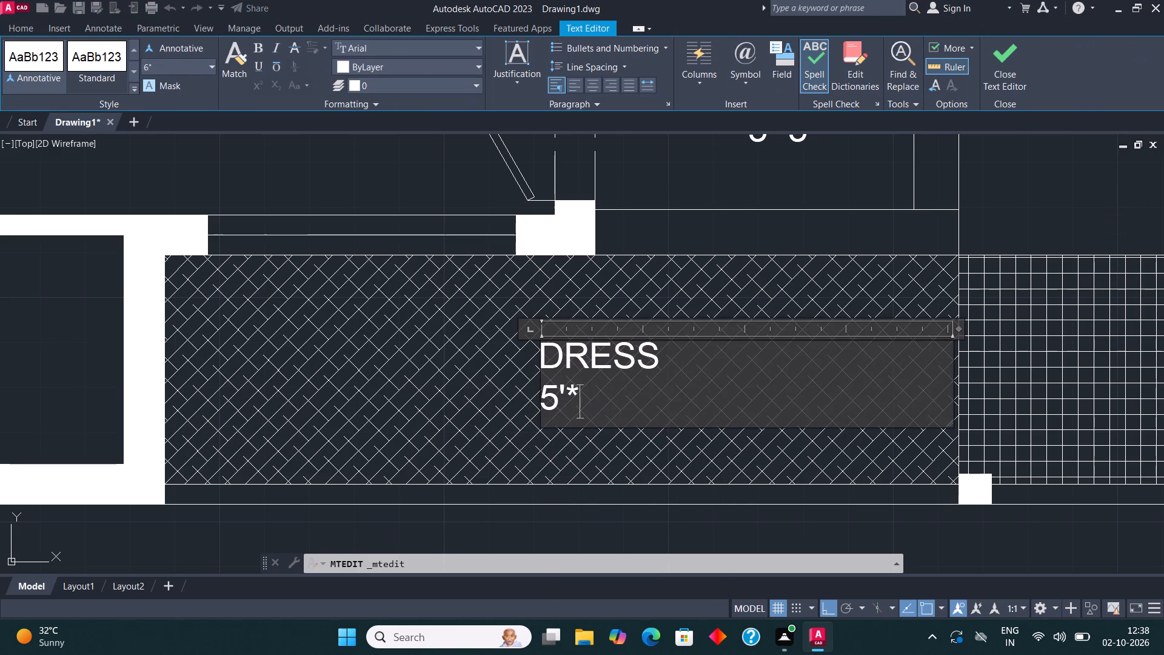
type("LAWN")
key("Return")
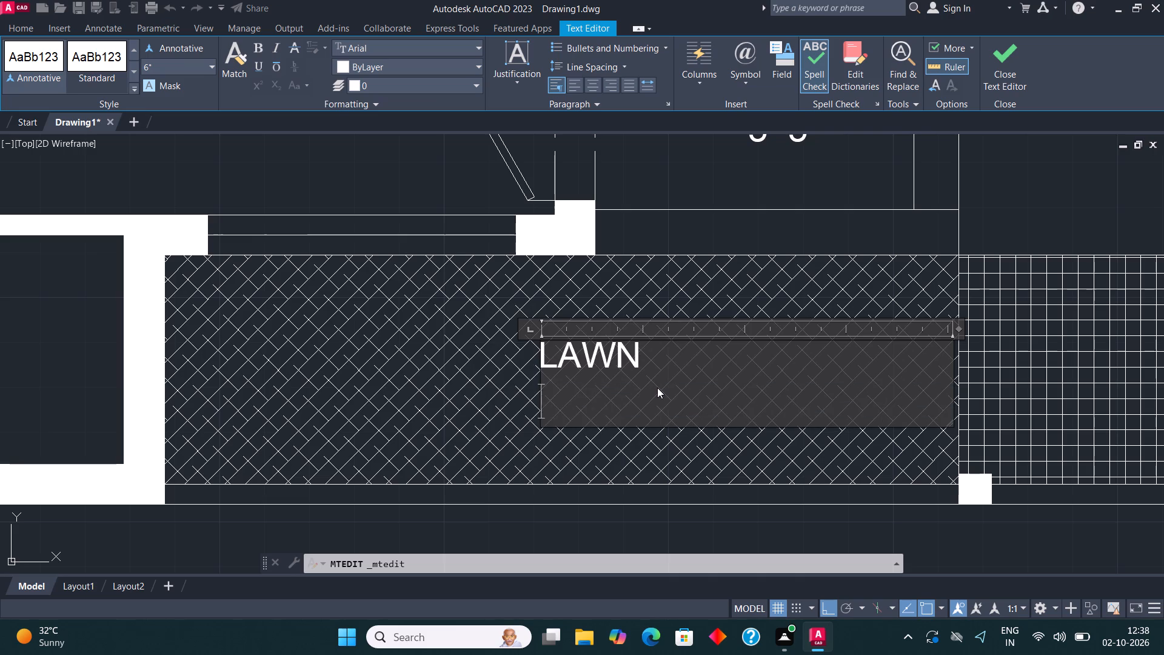
type("14'9\"")
type("*5'")
left_click(993, 78)
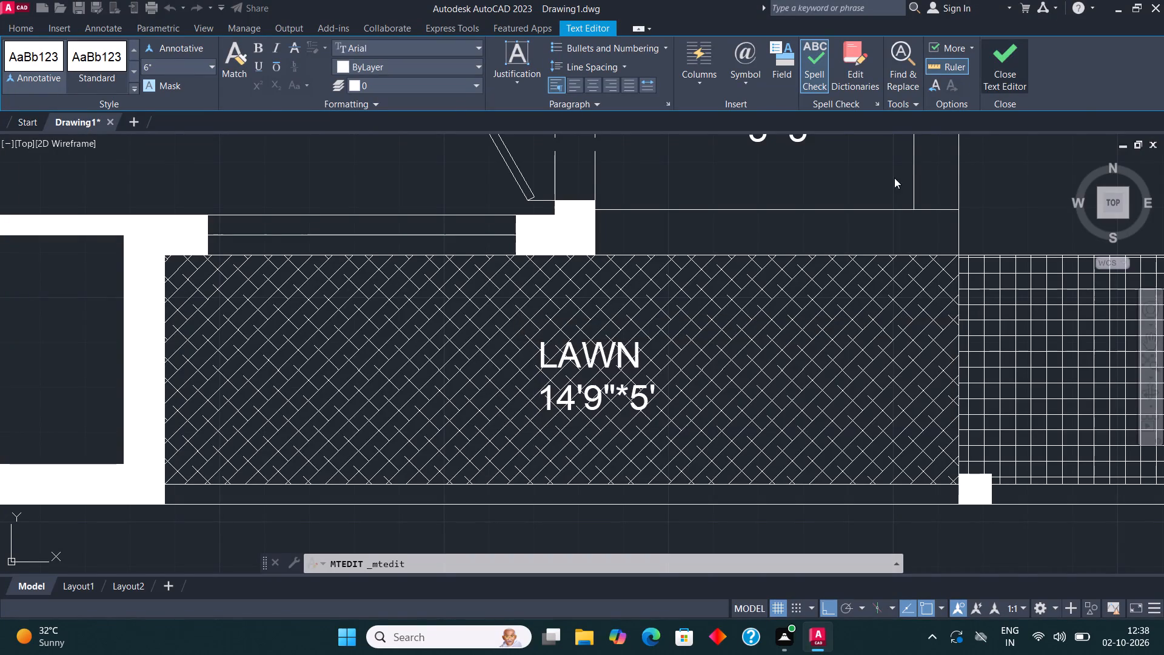
Change the label in the grid-hatched area east of the lawn to the single line DRIVEWAY 5' WIDE.
scroll(532, 326, "down", 3)
scroll(392, 381, "down", 1)
middle_click_drag(592, 349, 588, 407)
scroll(588, 407, "down", 1)
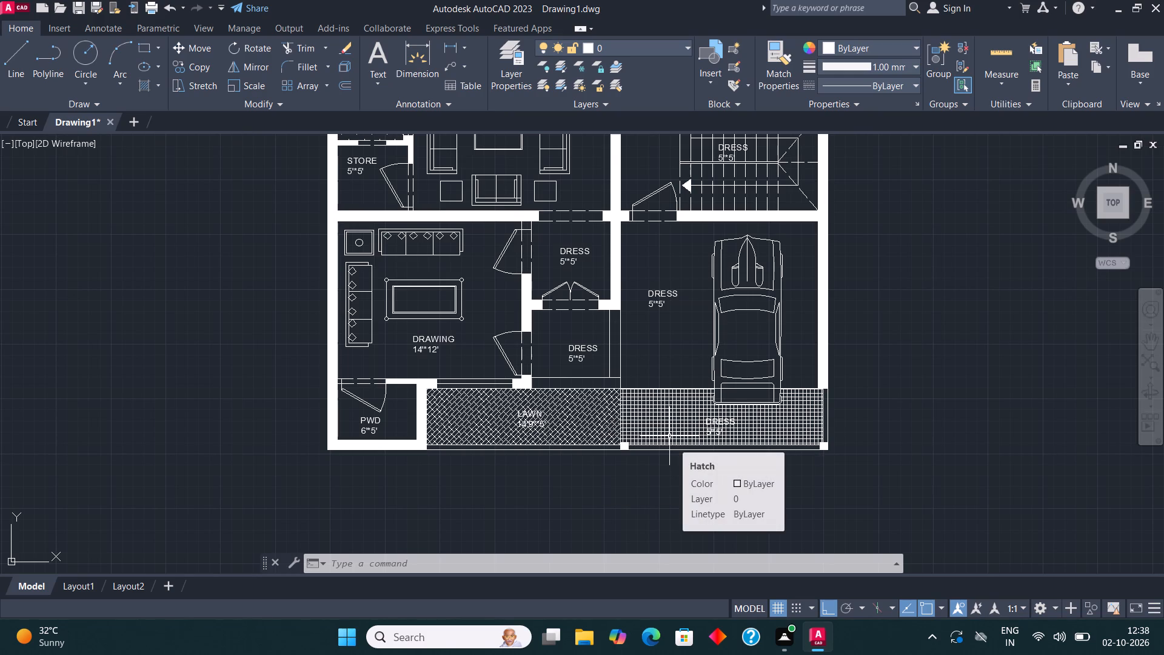
scroll(769, 459, "up", 5)
scroll(760, 458, "down", 3)
middle_click_drag(765, 392, 764, 392)
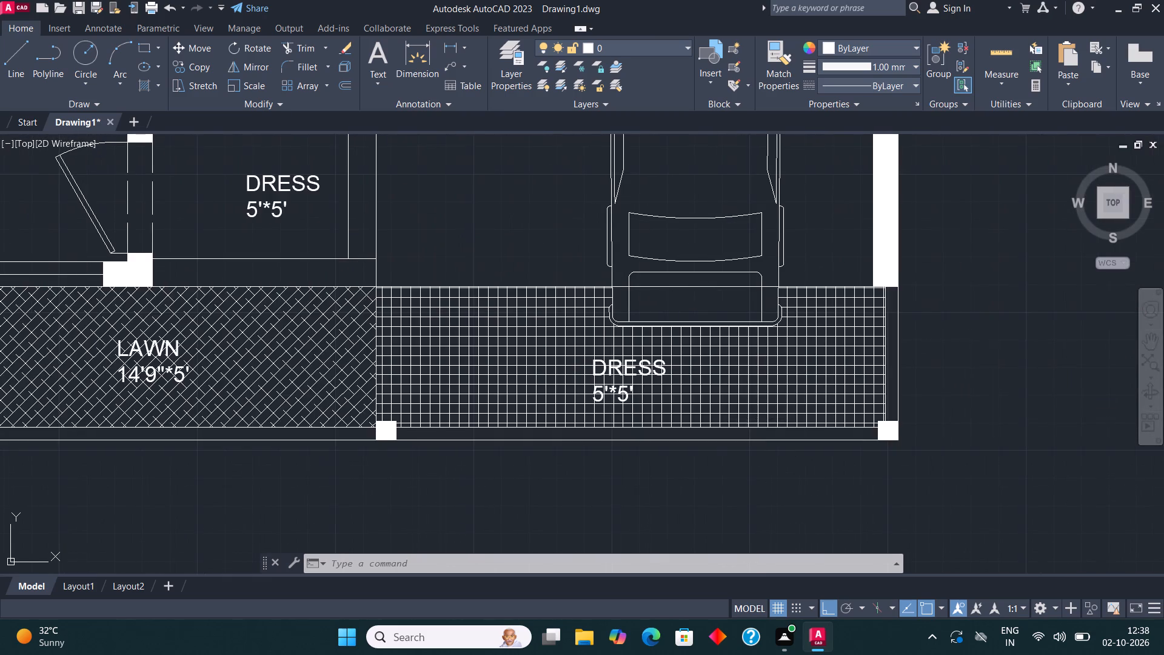
middle_click_drag(764, 392, 609, 414)
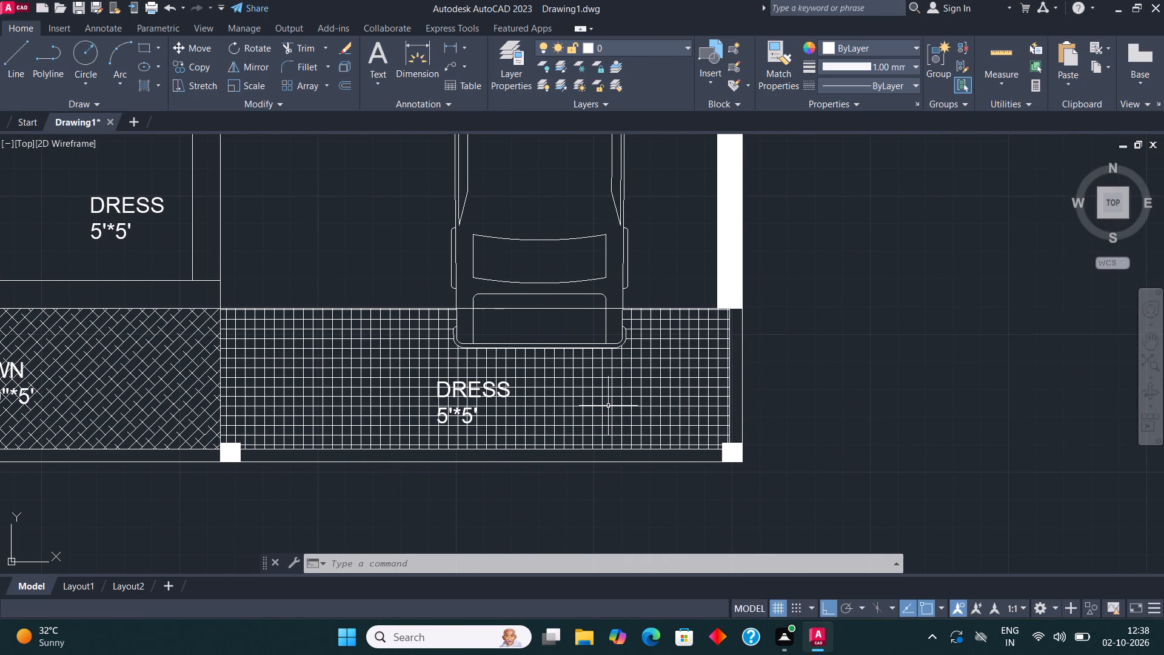
left_click(449, 391)
right_click(449, 391)
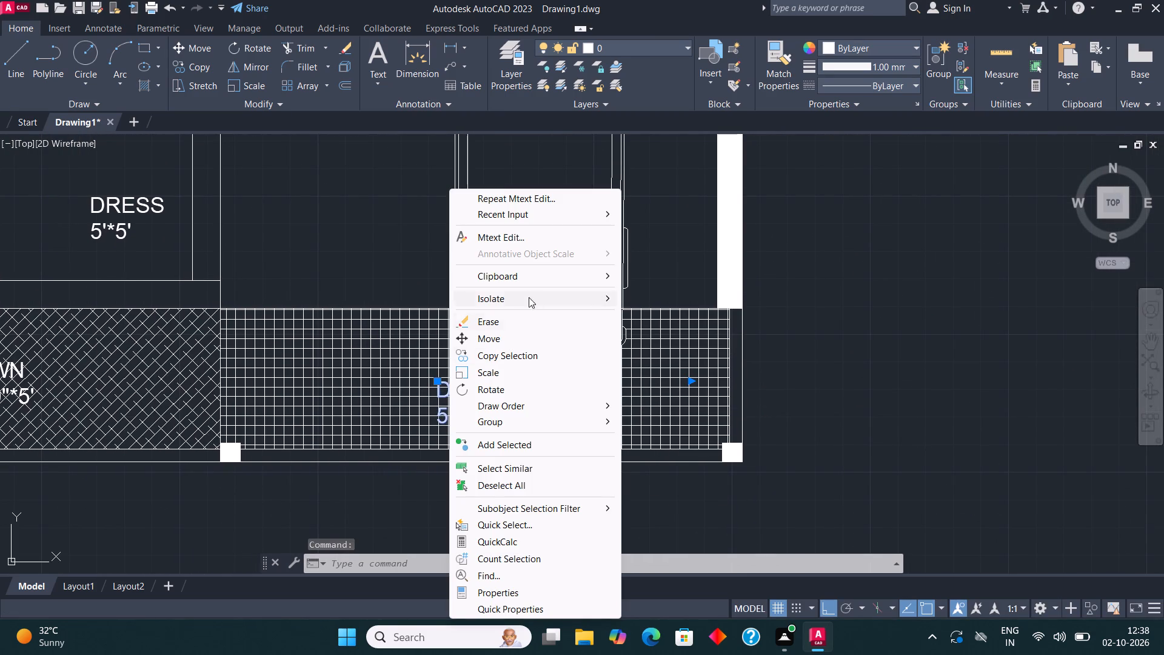
left_click(541, 235)
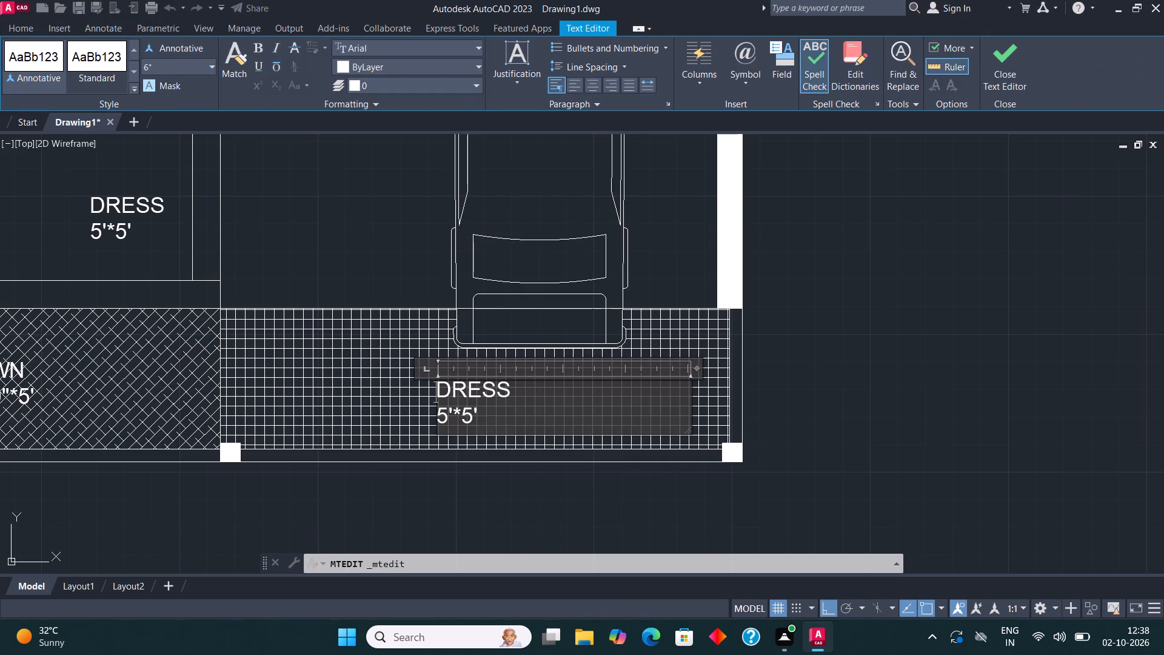
left_click(530, 418)
key("BackSpace")
key("BackSpace")
key("BackSpace")
key("BackSpace")
key("BackSpace")
key("BackSpace")
key("BackSpace")
key("BackSpace")
key("BackSpace")
key("BackSpace")
key("BackSpace")
key("BackSpace")
key("BackSpace")
key("BackSpace")
key("BackSpace")
key("BackSpace")
key("BackSpace")
key("BackSpace")
key("BackSpace")
key("BackSpace")
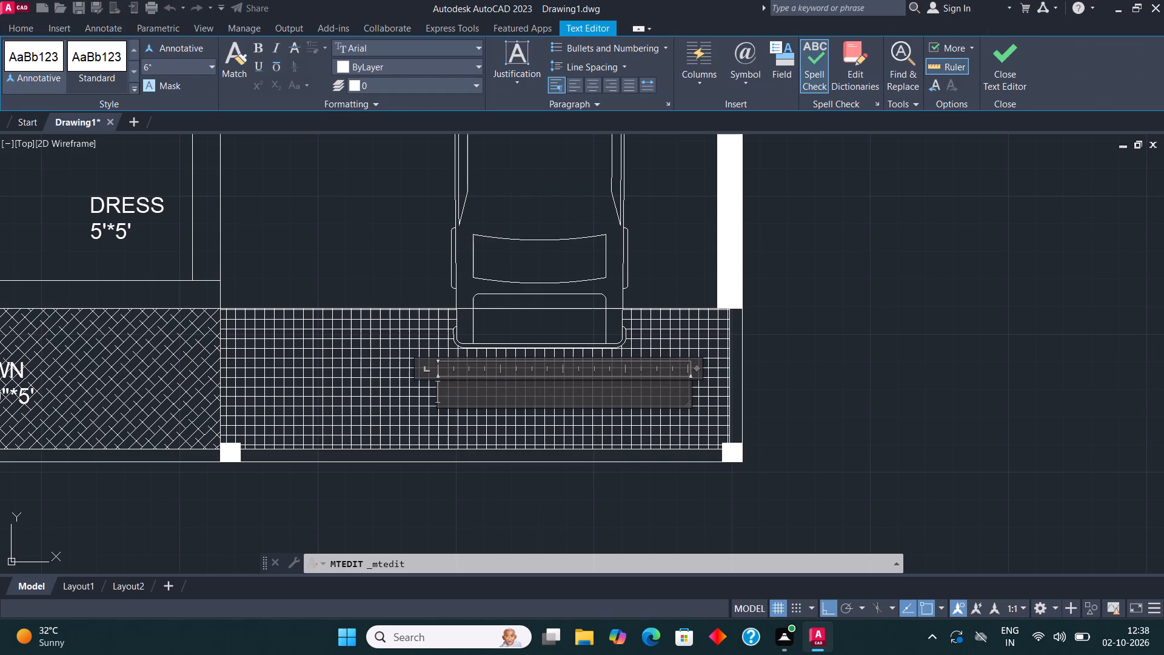
type("DRIVEWAY")
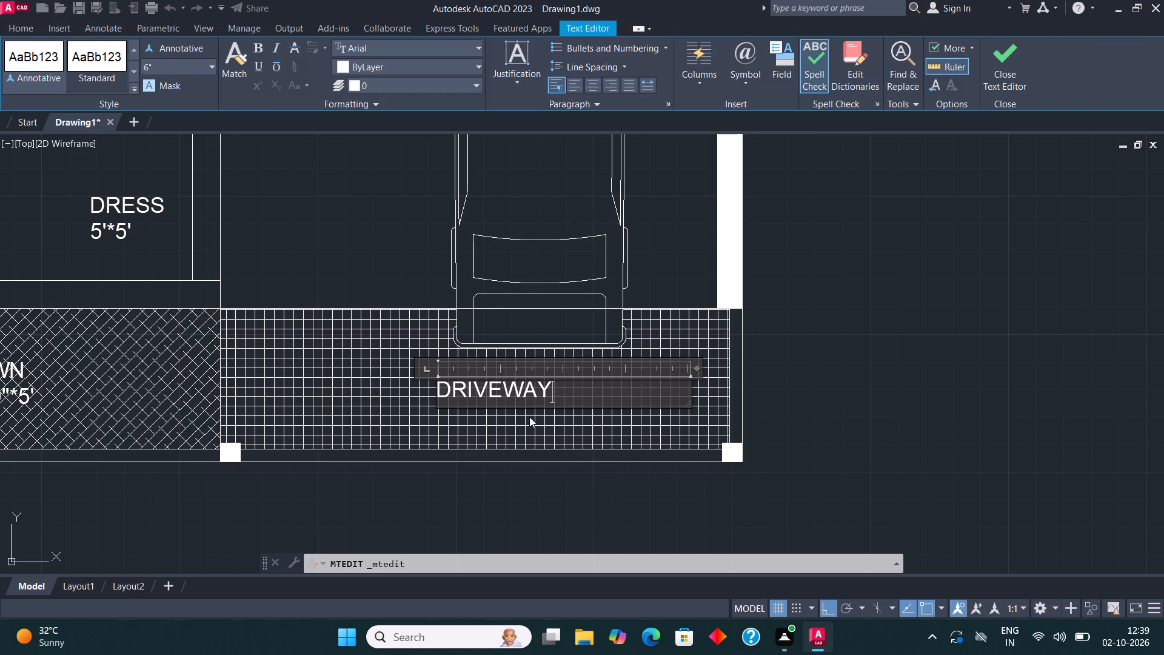
key("space")
type("5' WO")
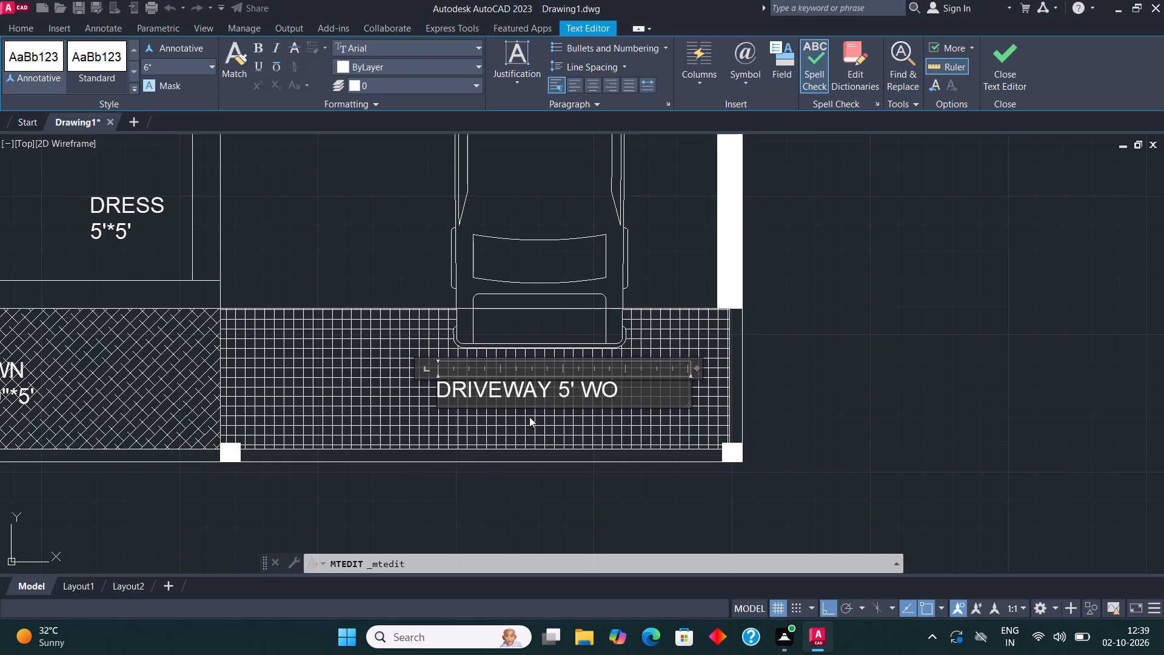
key("BackSpace")
type("IDE")
left_click(1002, 63)
Change the label beside the car, north of the driveway, to PORCH with the size 15'*12'9".
scroll(581, 303, "down", 2)
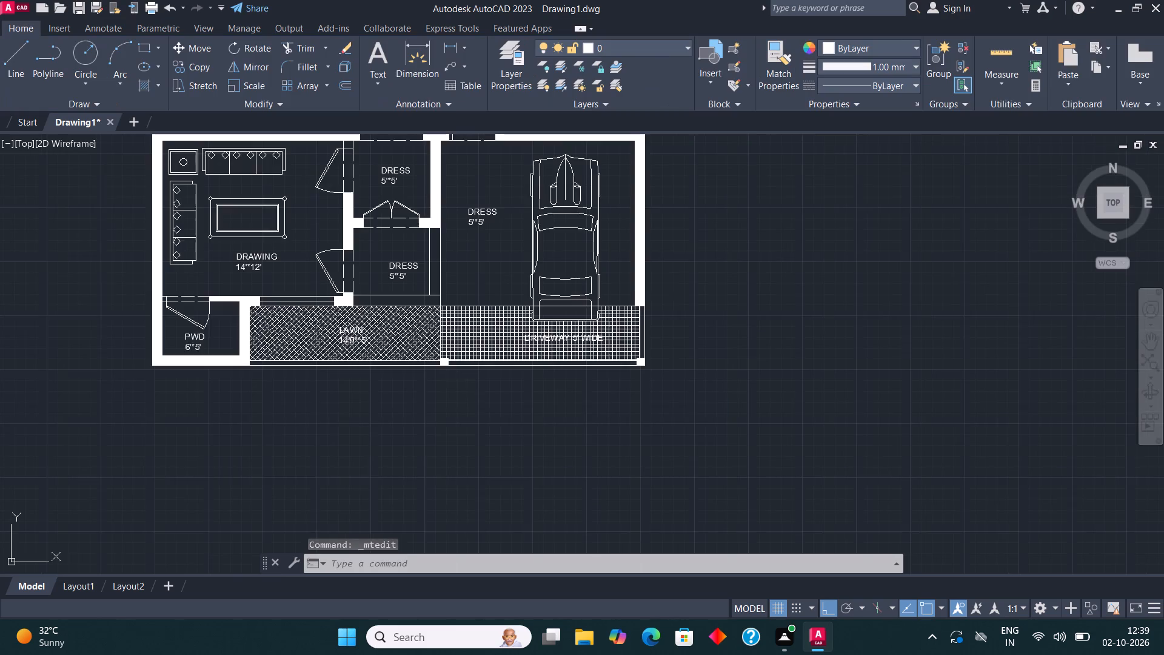
middle_click_drag(578, 306, 595, 431)
scroll(481, 332, "up", 1)
left_click(492, 338)
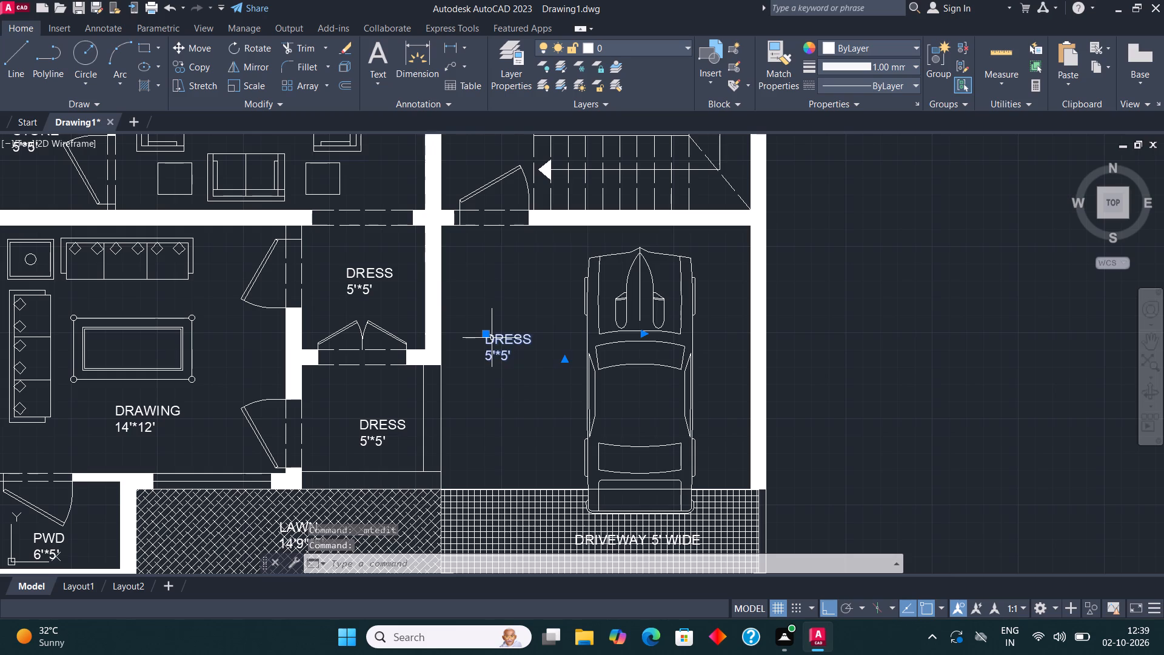
right_click(492, 338)
left_click(546, 240)
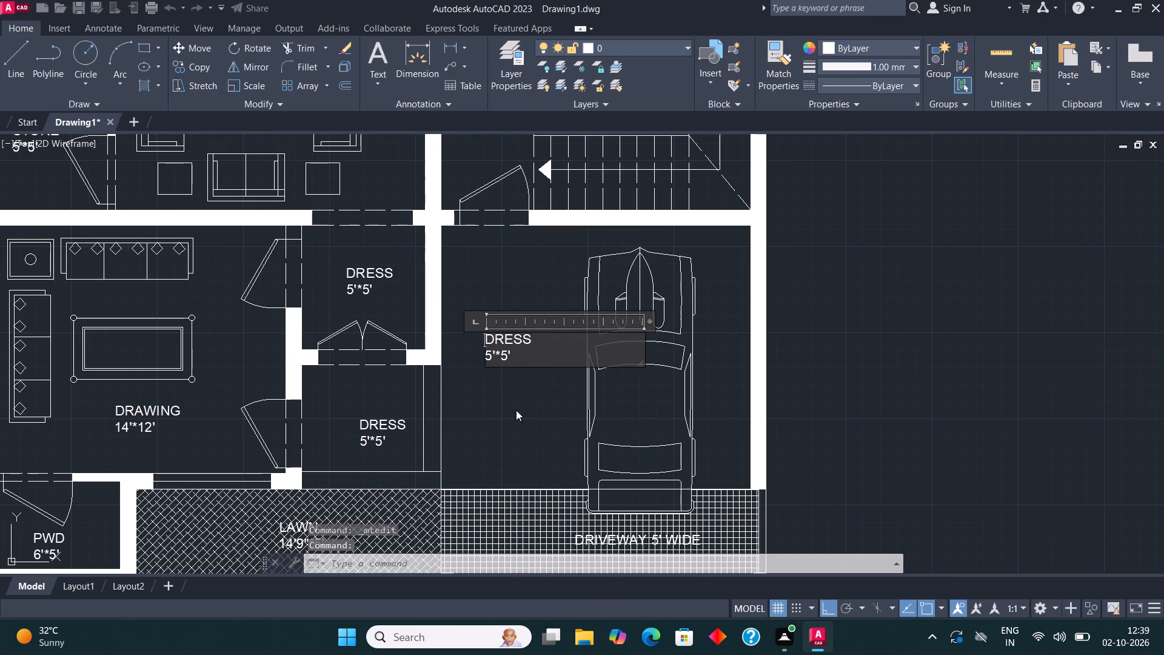
left_click(515, 360)
key("BackSpace")
key("BackSpace")
key("BackSpace")
key("BackSpace")
key("BackSpace")
key("BackSpace")
key("BackSpace")
key("BackSpace")
key("BackSpace")
key("BackSpace")
key("BackSpace")
key("BackSpace")
key("BackSpace")
key("BackSpace")
key("BackSpace")
key("BackSpace")
key("BackSpace")
key("BackSpace")
key("BackSpace")
key("BackSpace")
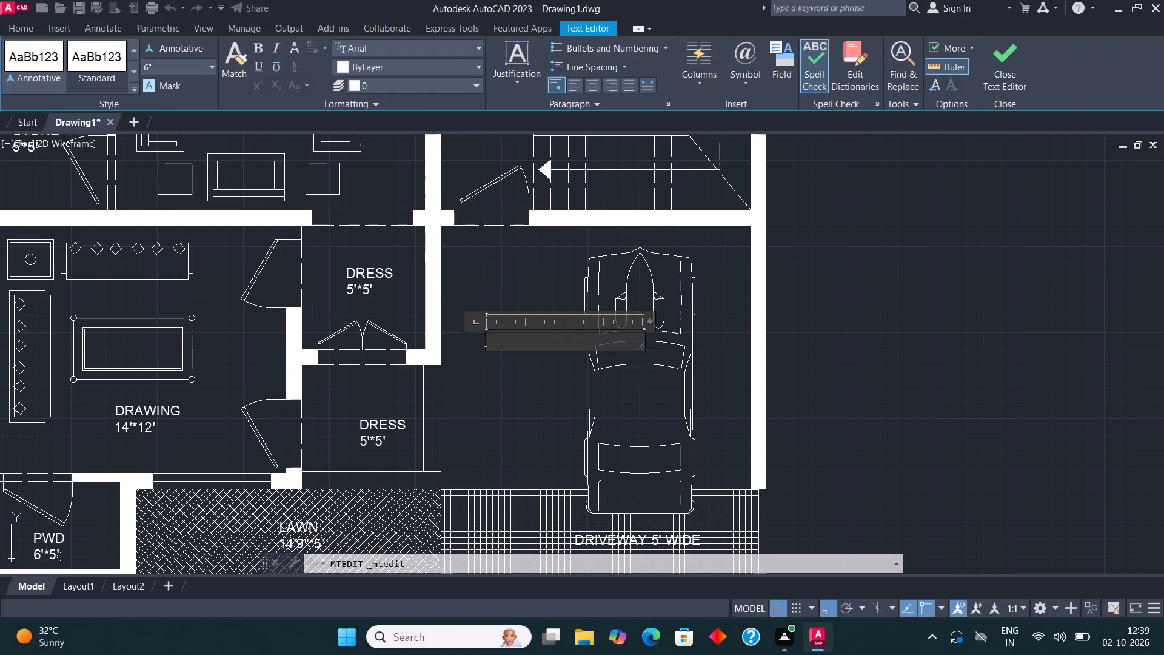
type("PORCH")
key("Return")
type("15'")
type("*12'9\"")
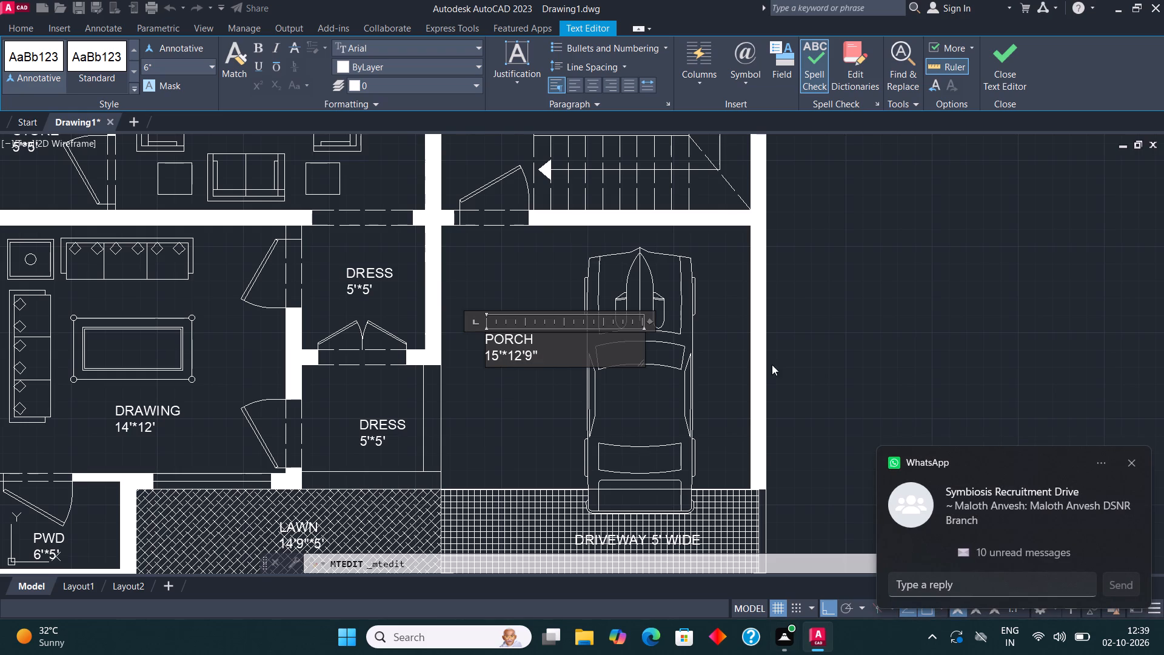
left_click(1008, 65)
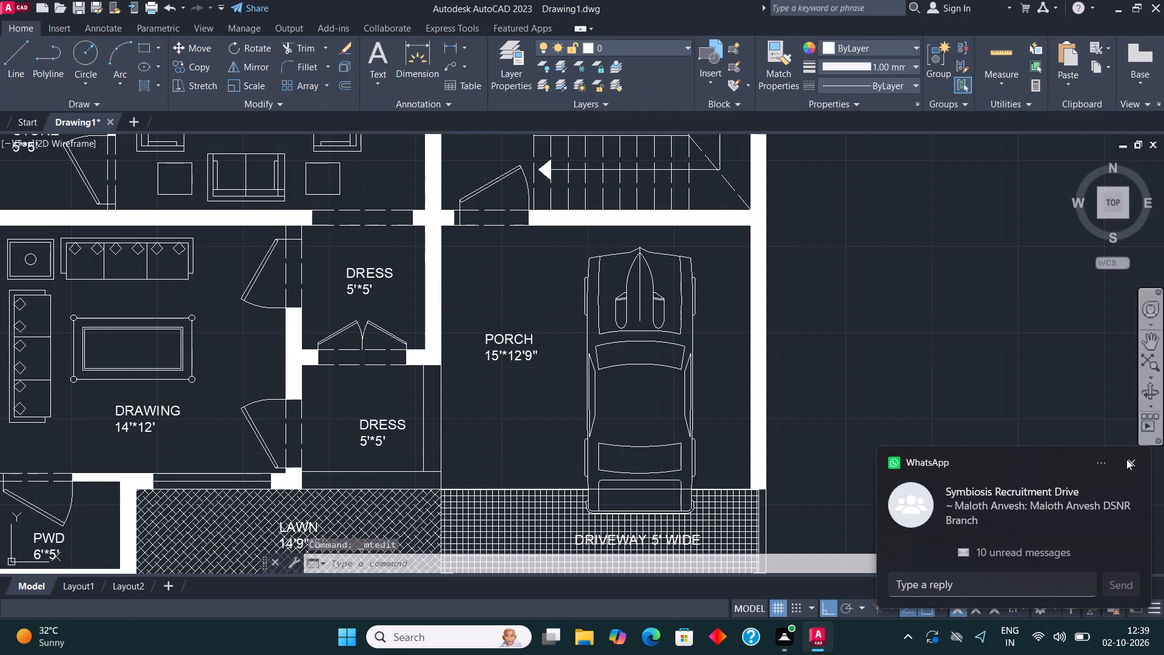
left_click(1128, 463)
Change the label in the space south of the double door, east of the drawing room, to PODIUM with the size 5'10"*5'1".
scroll(805, 386, "down", 1)
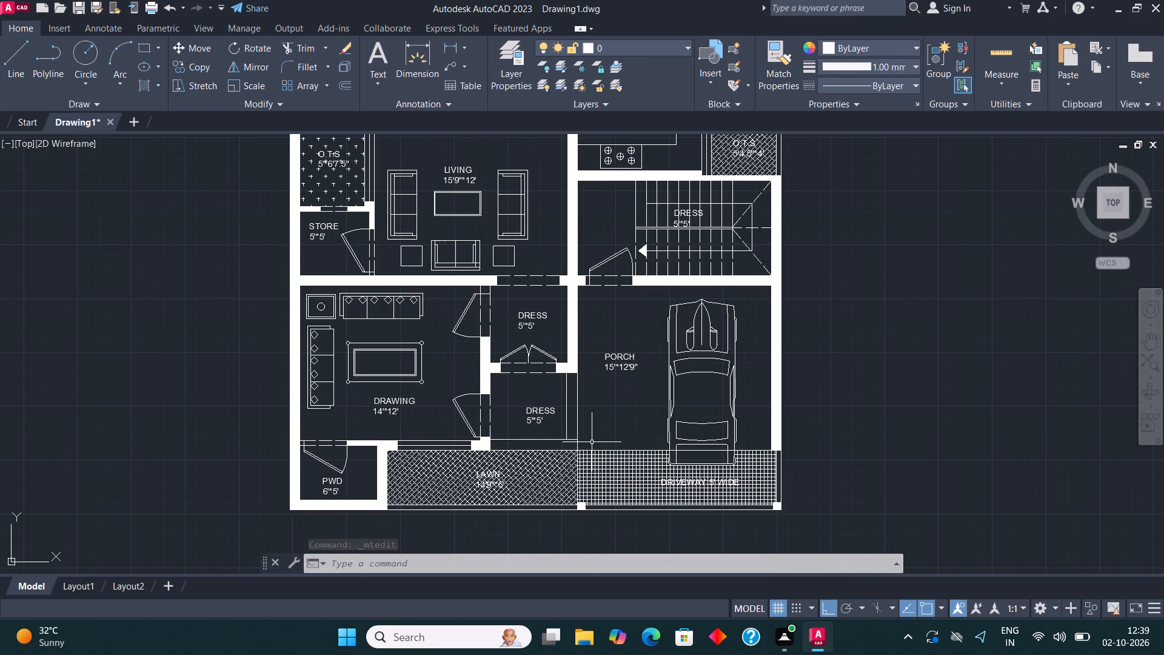
scroll(558, 428, "up", 2)
left_click(509, 383)
right_click(509, 384)
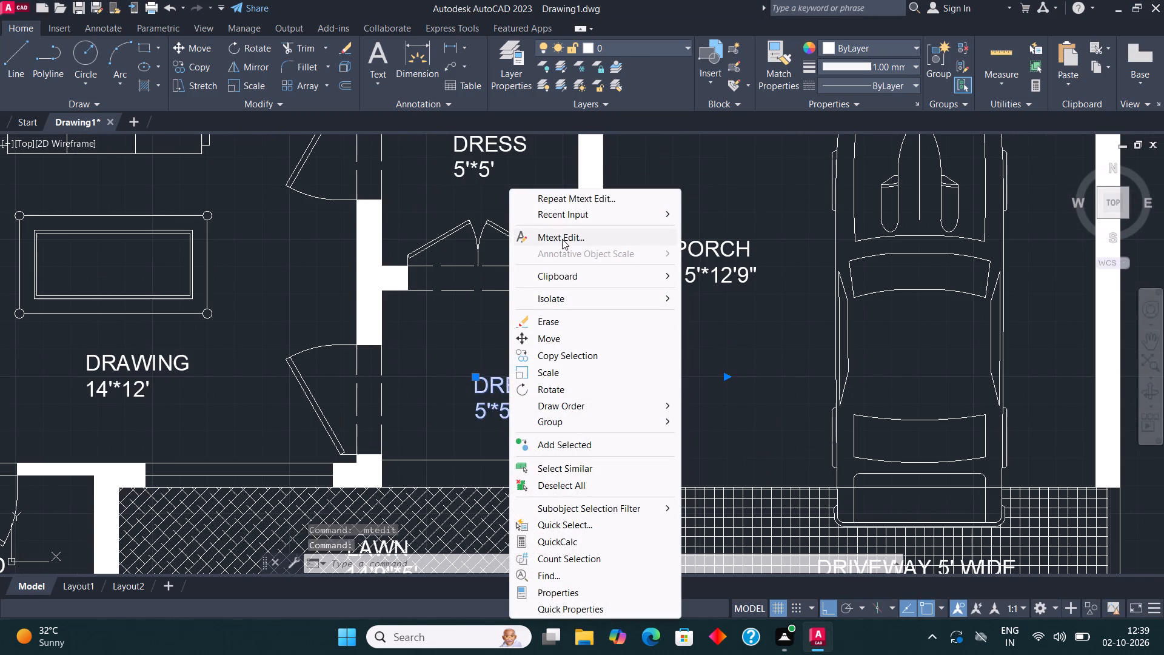
left_click(562, 239)
left_click(552, 416)
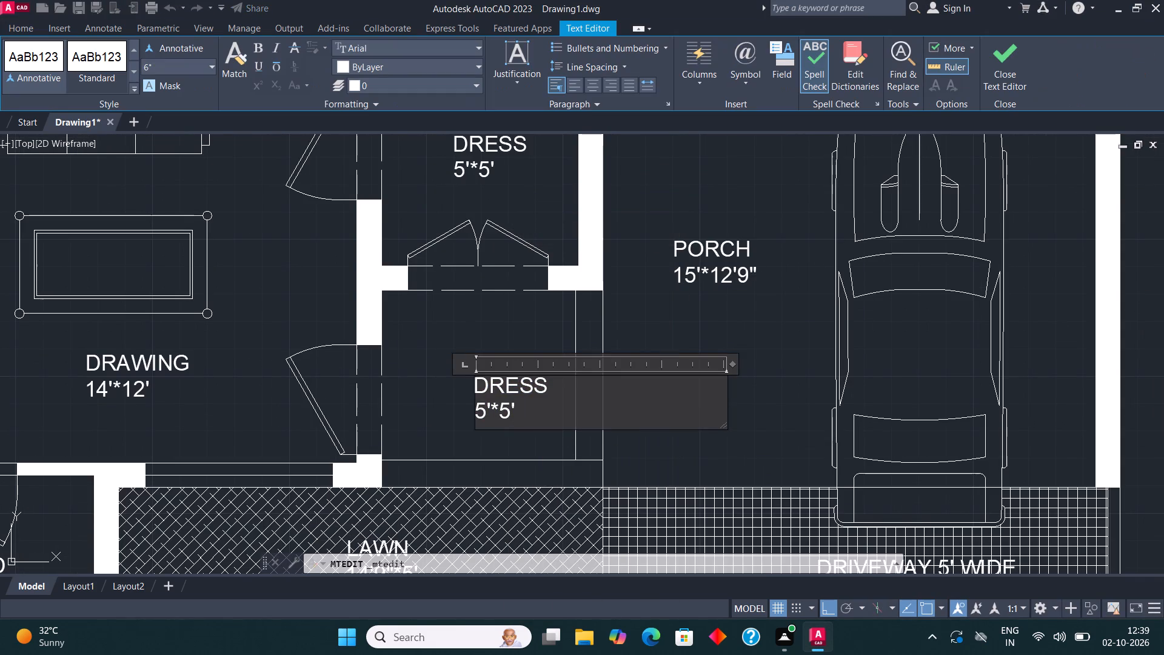
key("BackSpace")
key("BackSpace")
key("BackSpace")
key("BackSpace")
key("BackSpace")
key("BackSpace")
key("BackSpace")
key("BackSpace")
key("BackSpace")
key("BackSpace")
key("BackSpace")
key("BackSpace")
key("BackSpace")
key("BackSpace")
key("BackSpace")
key("BackSpace")
key("BackSpace")
key("BackSpace")
key("BackSpace")
key("BackSpace")
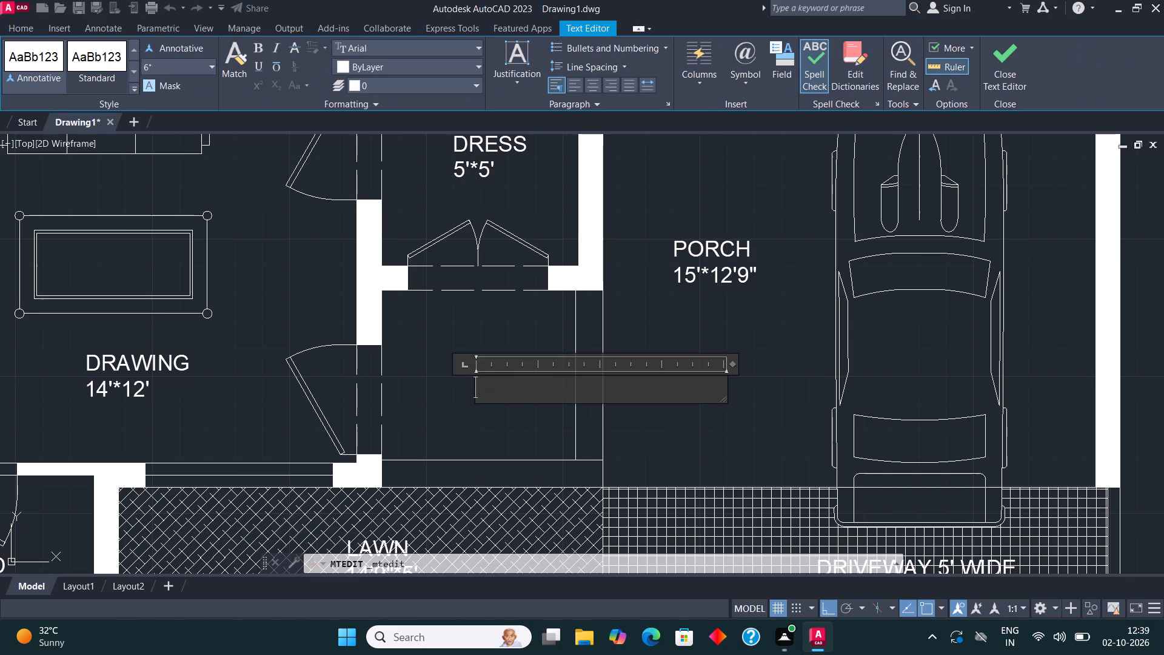
type("PODIUM")
key("Return")
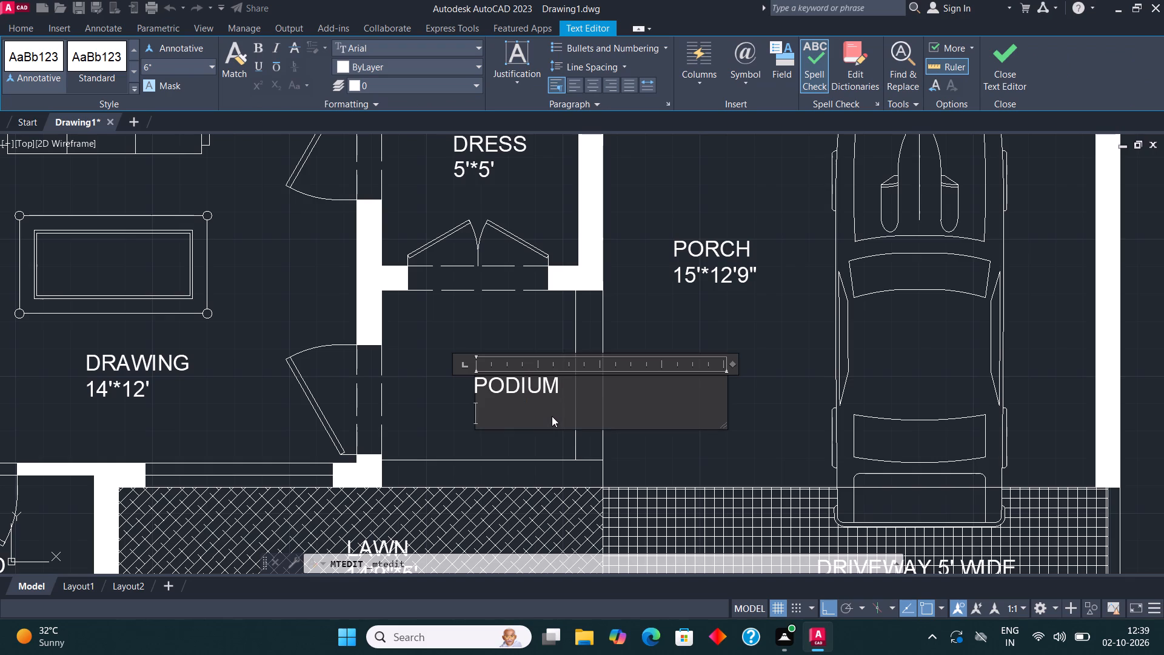
type("5'")
type("10\"*")
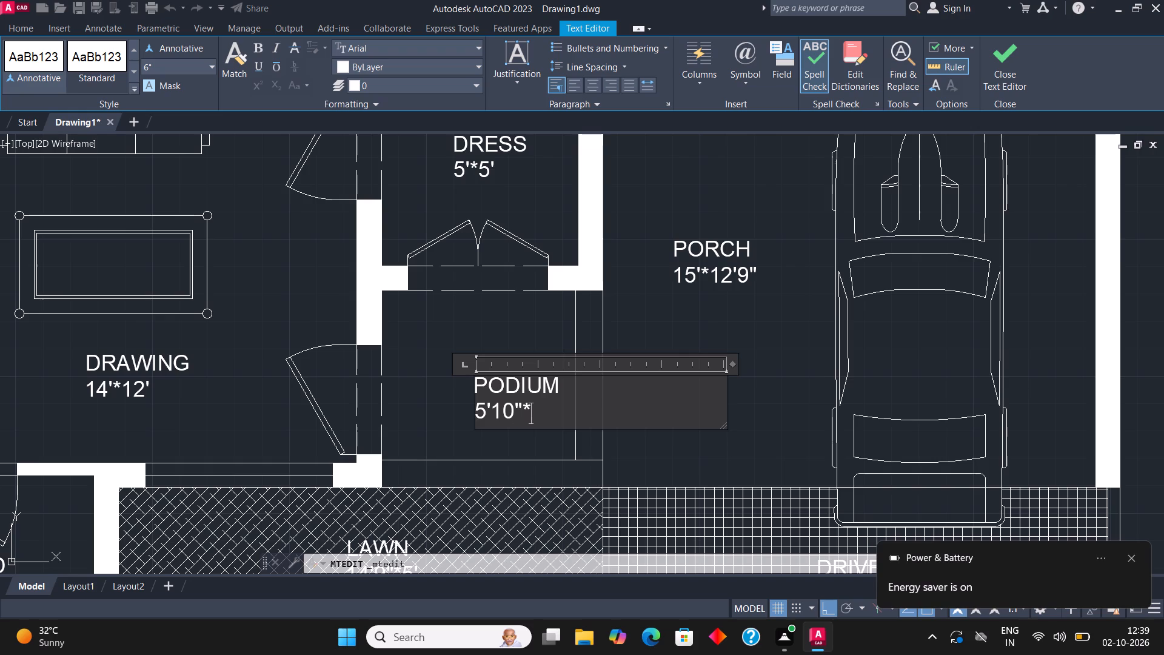
type("5'1\"")
left_click(993, 82)
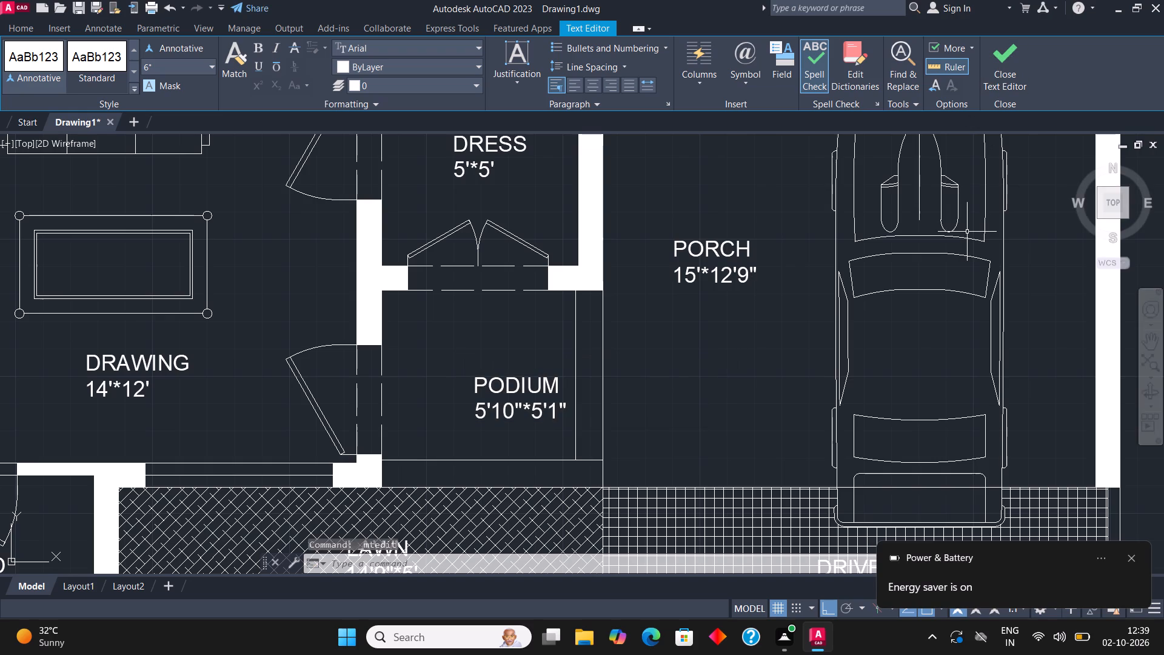
Move the PODIUM label northwest with Ortho off so it sits centred within its space.
left_click(502, 386)
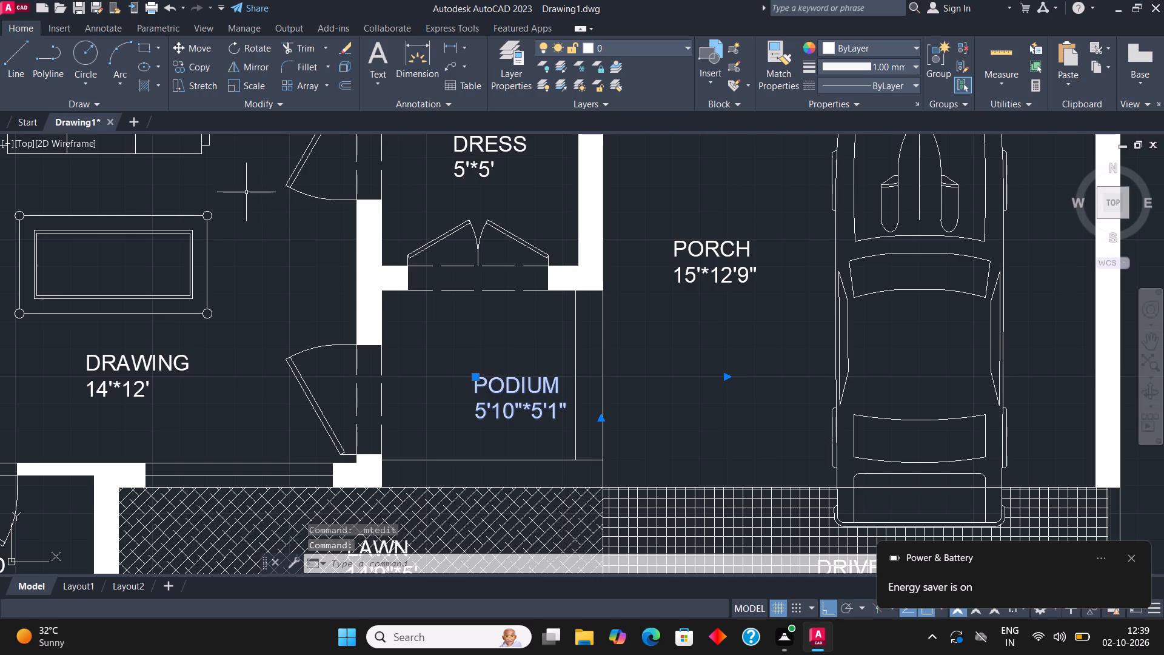
left_click(198, 47)
left_click(526, 411)
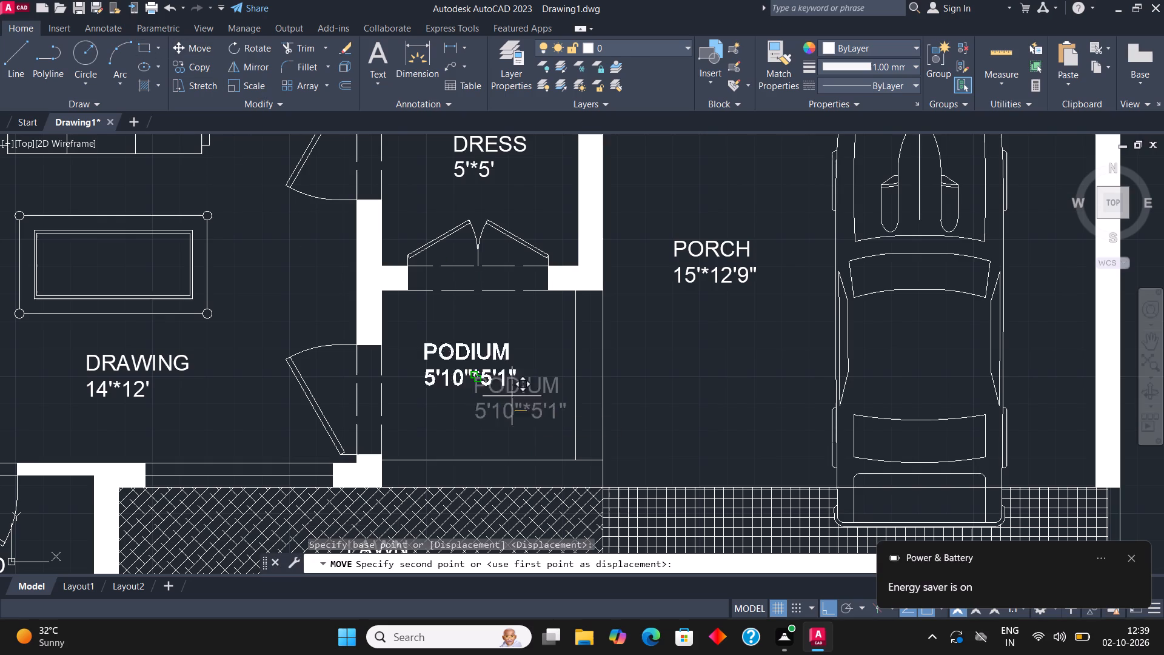
key("F8")
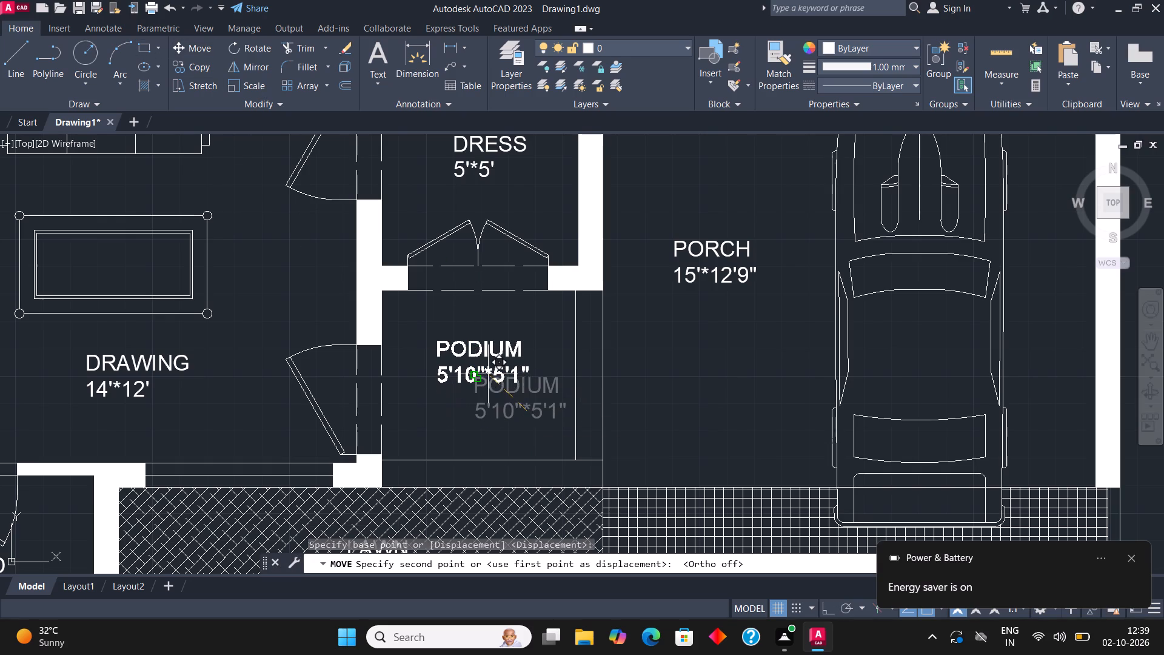
left_click(484, 385)
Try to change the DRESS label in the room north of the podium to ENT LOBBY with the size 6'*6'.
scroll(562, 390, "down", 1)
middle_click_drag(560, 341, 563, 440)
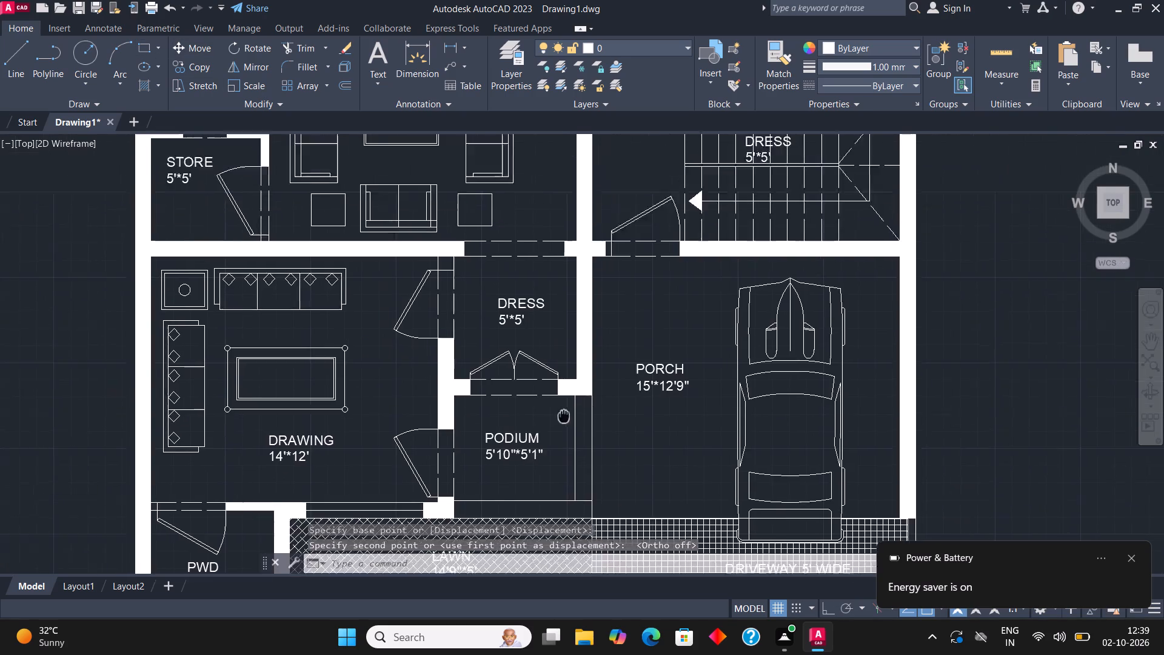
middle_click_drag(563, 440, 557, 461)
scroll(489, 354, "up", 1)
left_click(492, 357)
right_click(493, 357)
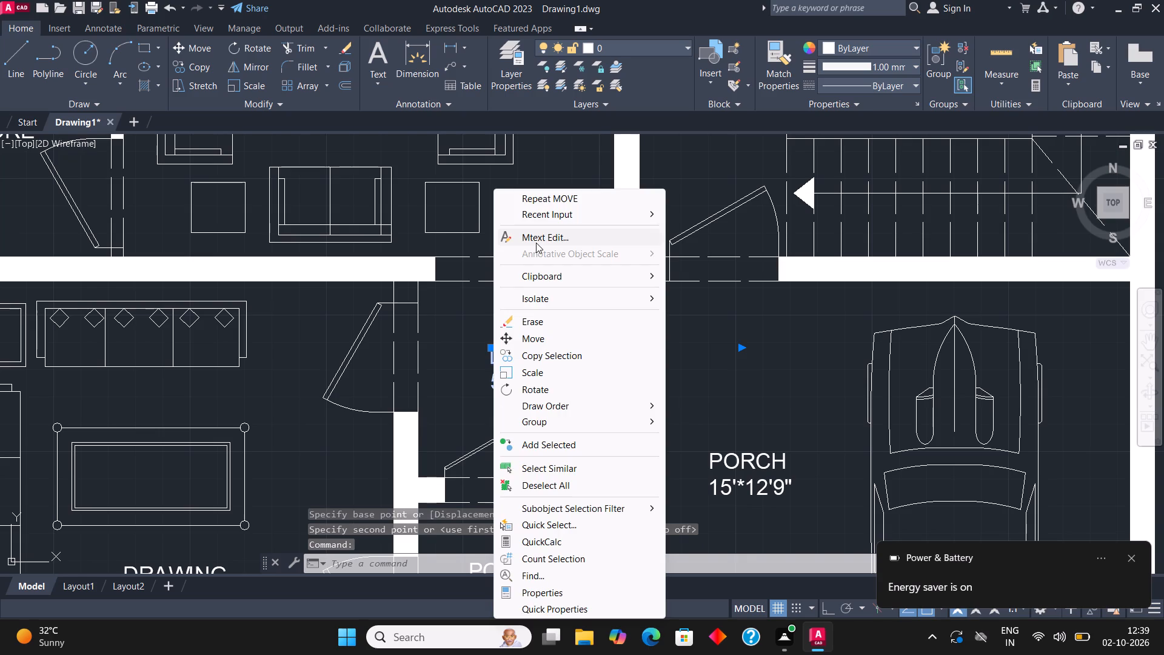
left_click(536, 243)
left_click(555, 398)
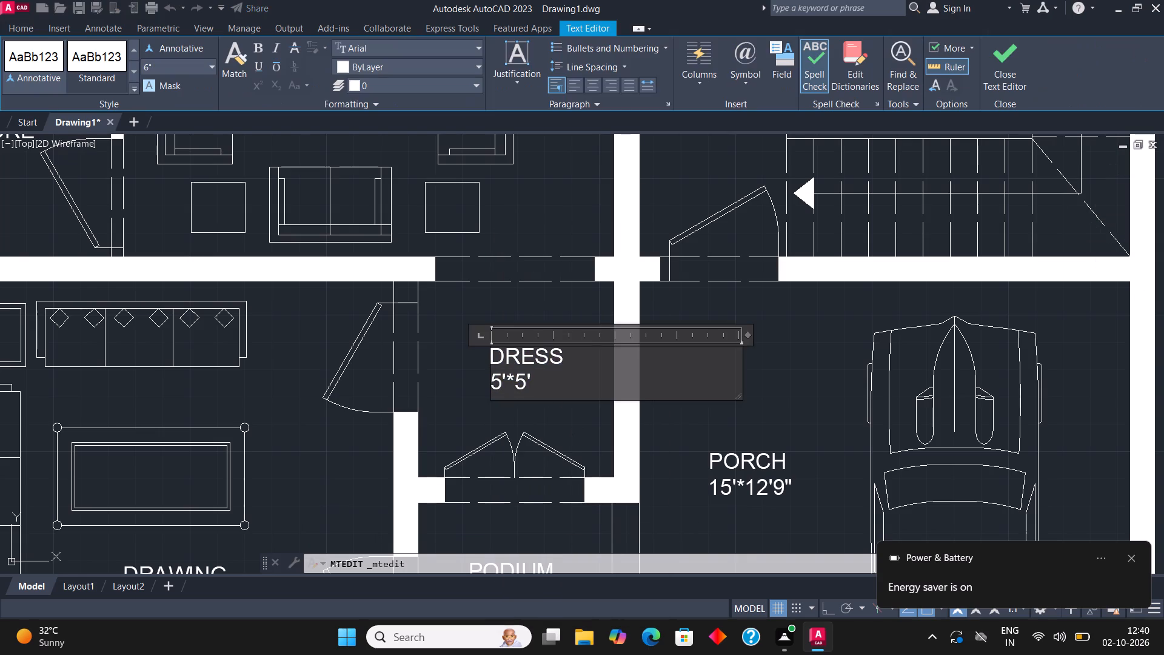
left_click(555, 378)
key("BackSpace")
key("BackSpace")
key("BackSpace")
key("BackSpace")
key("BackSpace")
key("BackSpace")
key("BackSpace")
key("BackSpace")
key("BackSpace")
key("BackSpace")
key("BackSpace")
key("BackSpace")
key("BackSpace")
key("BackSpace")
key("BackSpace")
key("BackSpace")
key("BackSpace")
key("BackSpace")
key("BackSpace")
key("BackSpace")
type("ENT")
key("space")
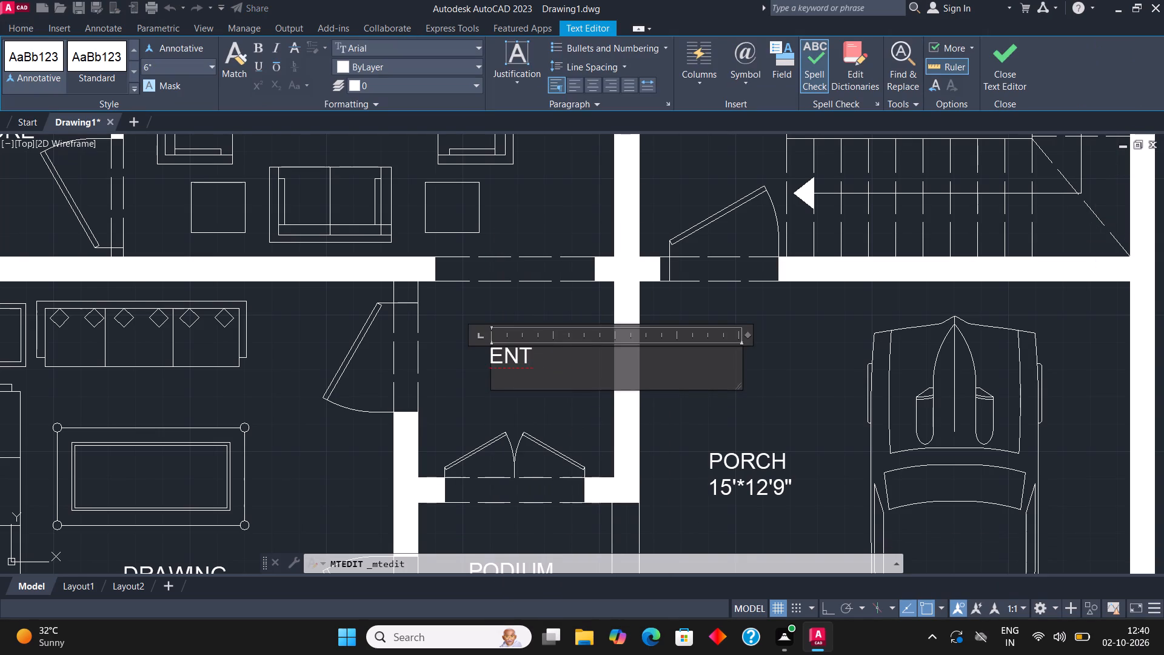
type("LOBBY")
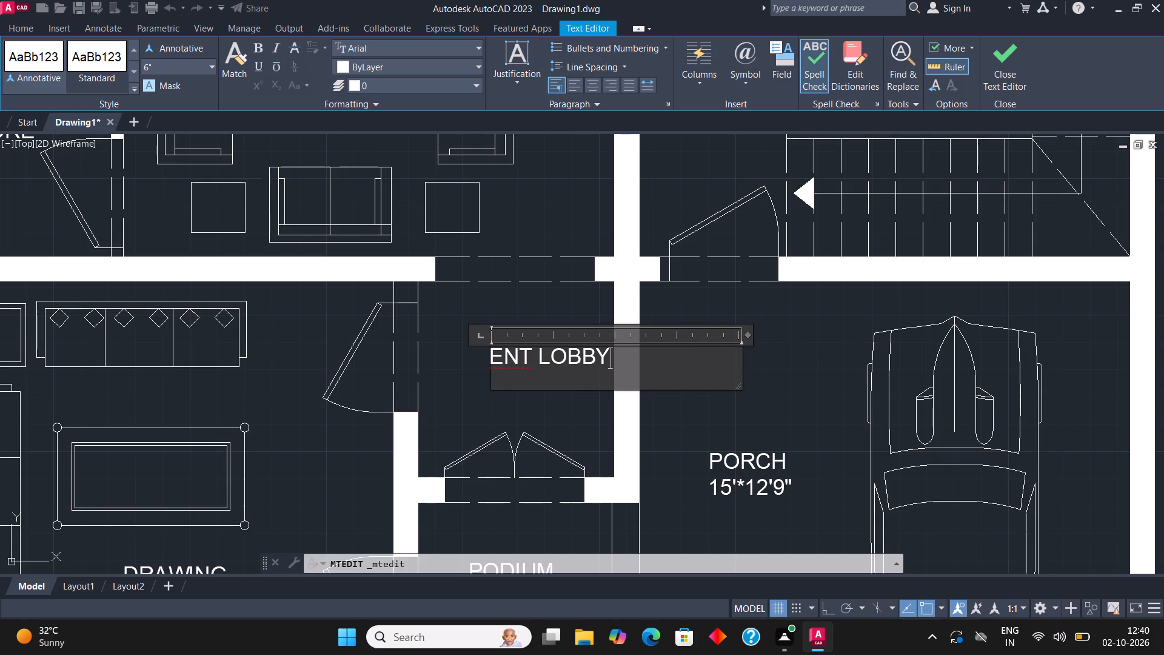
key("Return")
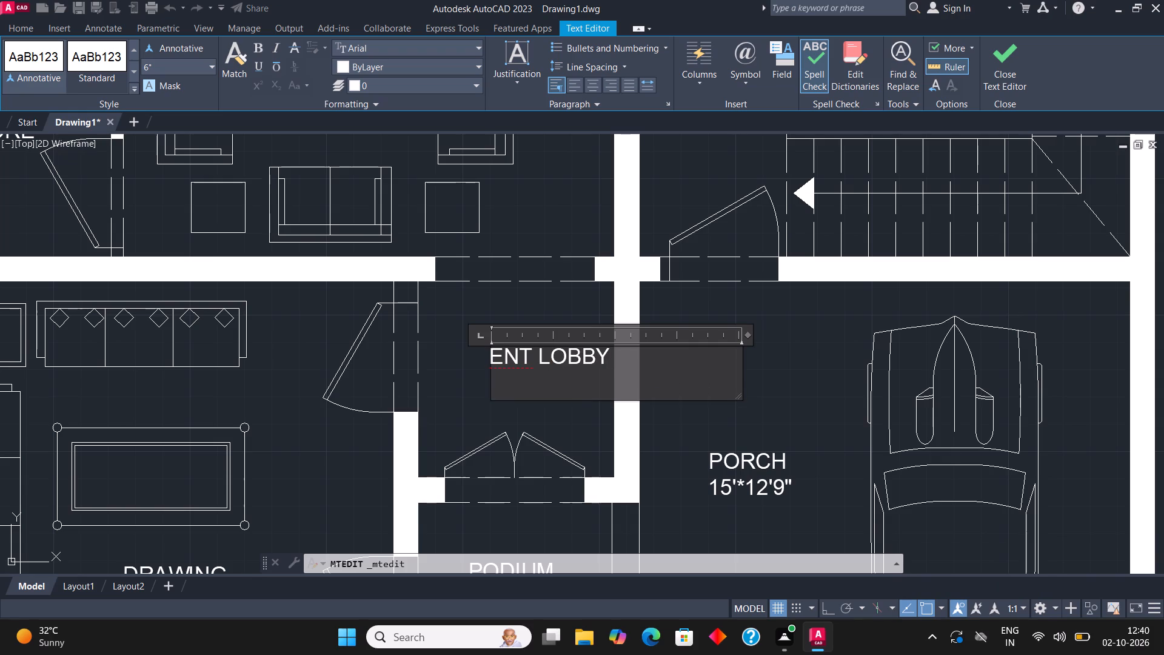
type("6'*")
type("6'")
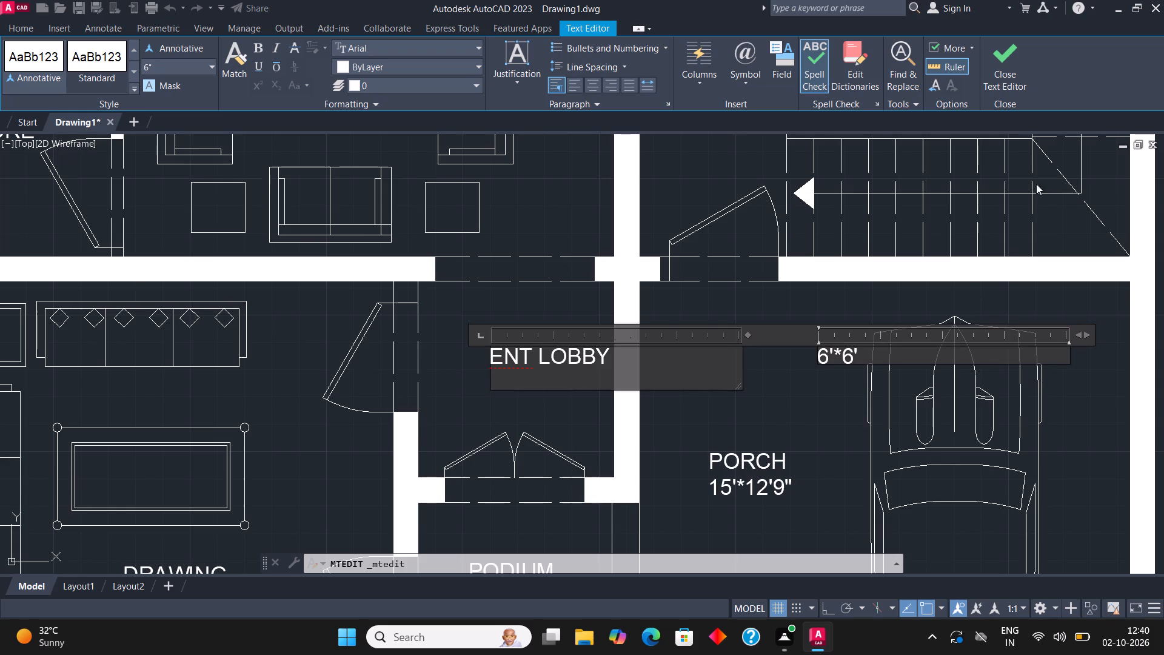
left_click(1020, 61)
Erase the ENT LOBBY label whose size text sits apart in the porch.
left_click(832, 357)
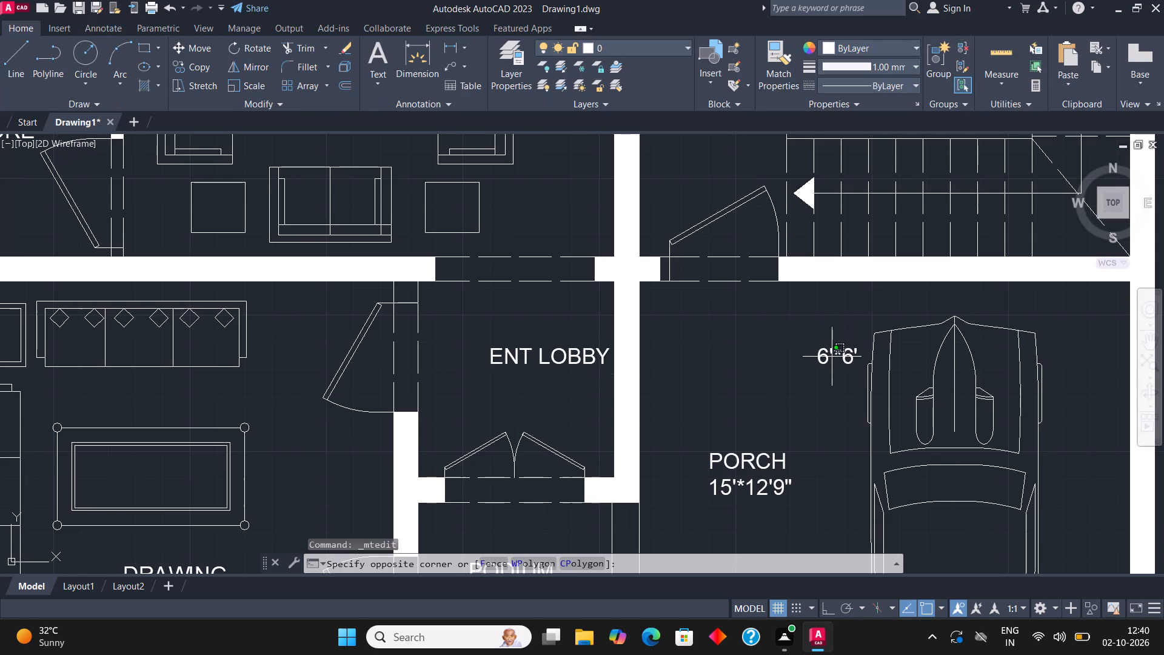
left_click(821, 353)
key("Delete")
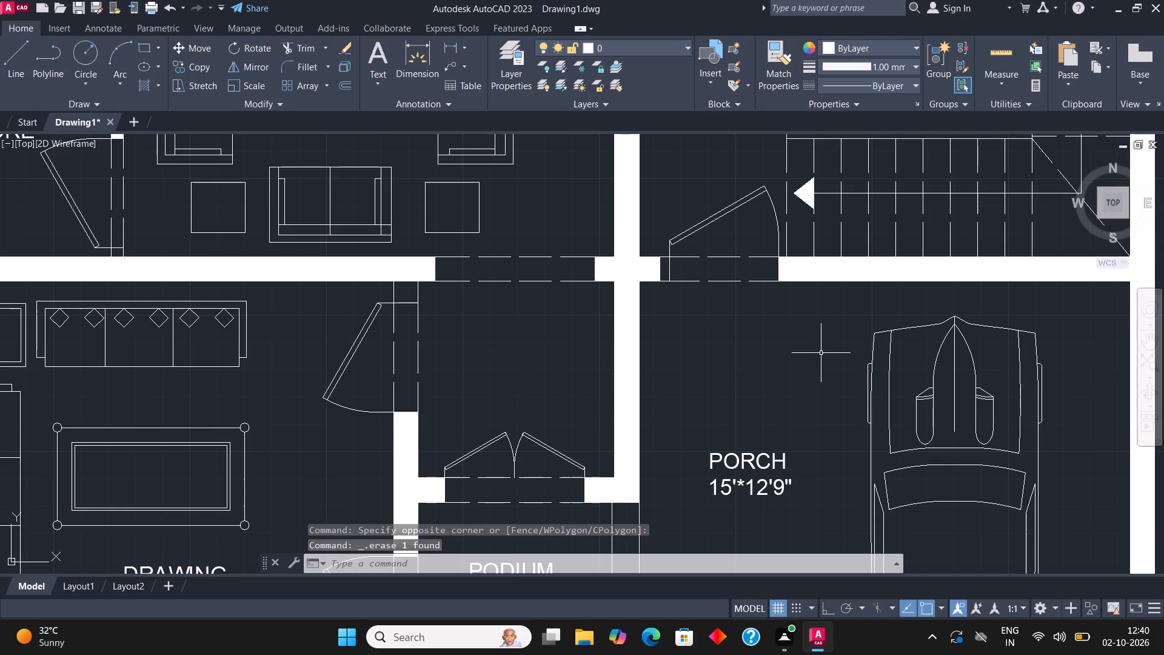
Copy the PORCH label into the empty room north of the podium.
left_click(744, 467)
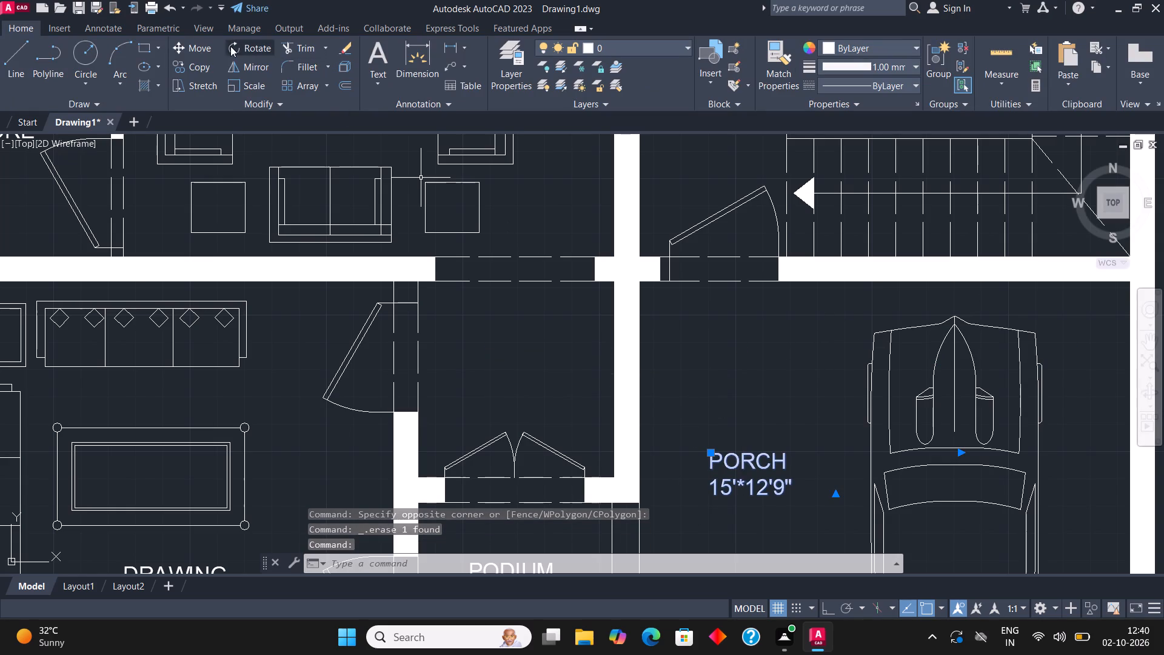
left_click(198, 67)
left_click(778, 499)
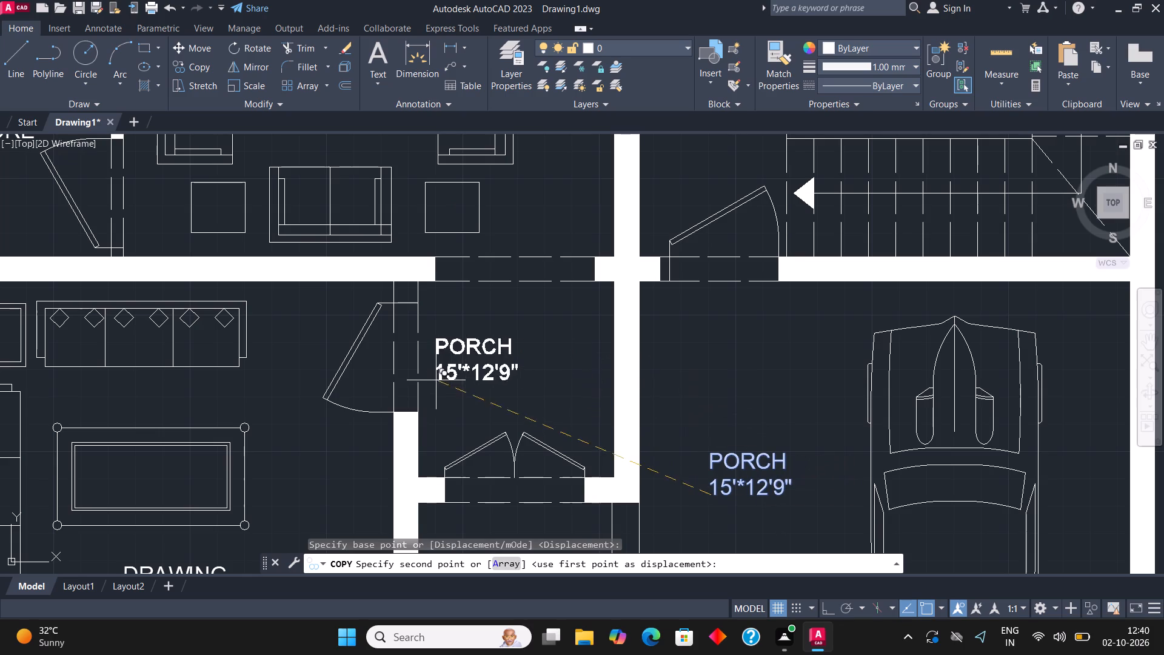
left_click(451, 367)
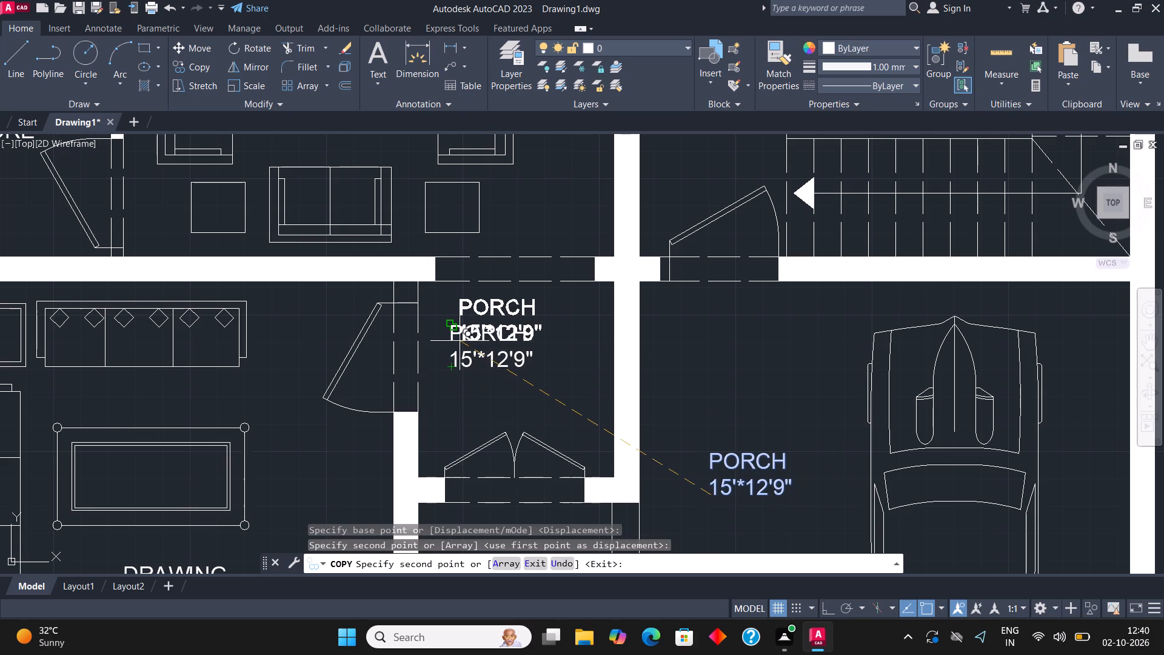
key("grave")
key("Escape")
Change the copied label in the room north of the podium to ENT LOBBY with the size 6'*6'.
left_click(461, 341)
left_click(462, 335)
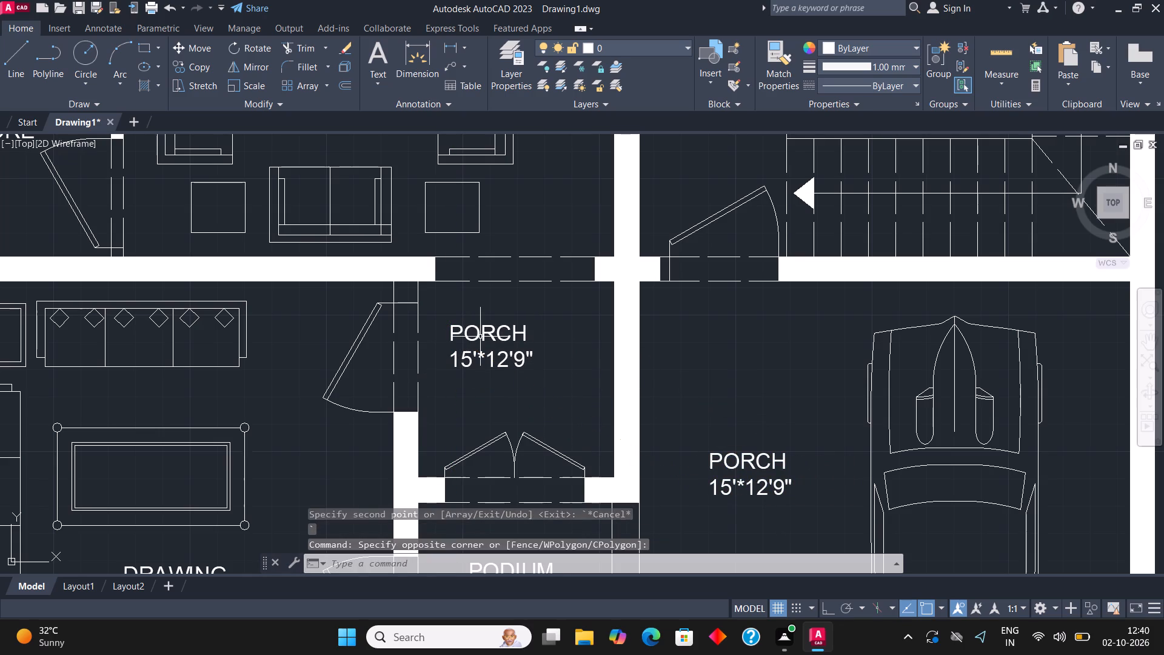
left_click(481, 337)
right_click(481, 337)
left_click(540, 243)
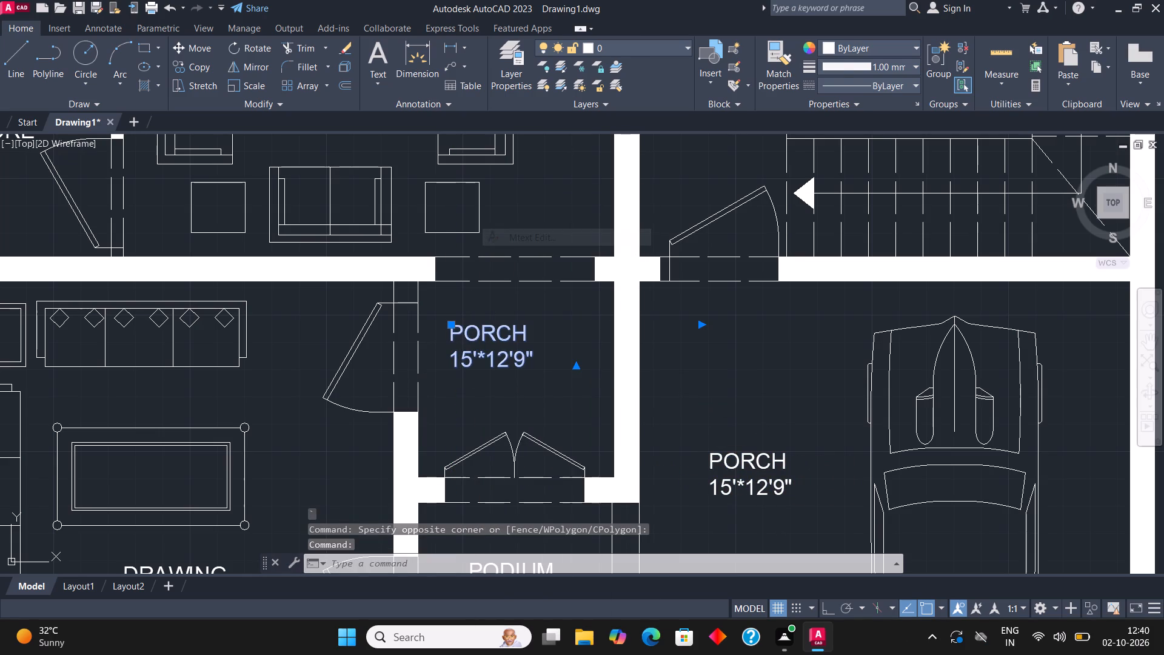
left_click(546, 364)
key("BackSpace")
key("BackSpace")
key("BackSpace")
key("BackSpace")
key("BackSpace")
key("BackSpace")
key("BackSpace")
key("BackSpace")
key("BackSpace")
key("BackSpace")
key("BackSpace")
key("BackSpace")
key("BackSpace")
key("BackSpace")
key("BackSpace")
key("BackSpace")
key("BackSpace")
key("BackSpace")
key("BackSpace")
key("BackSpace")
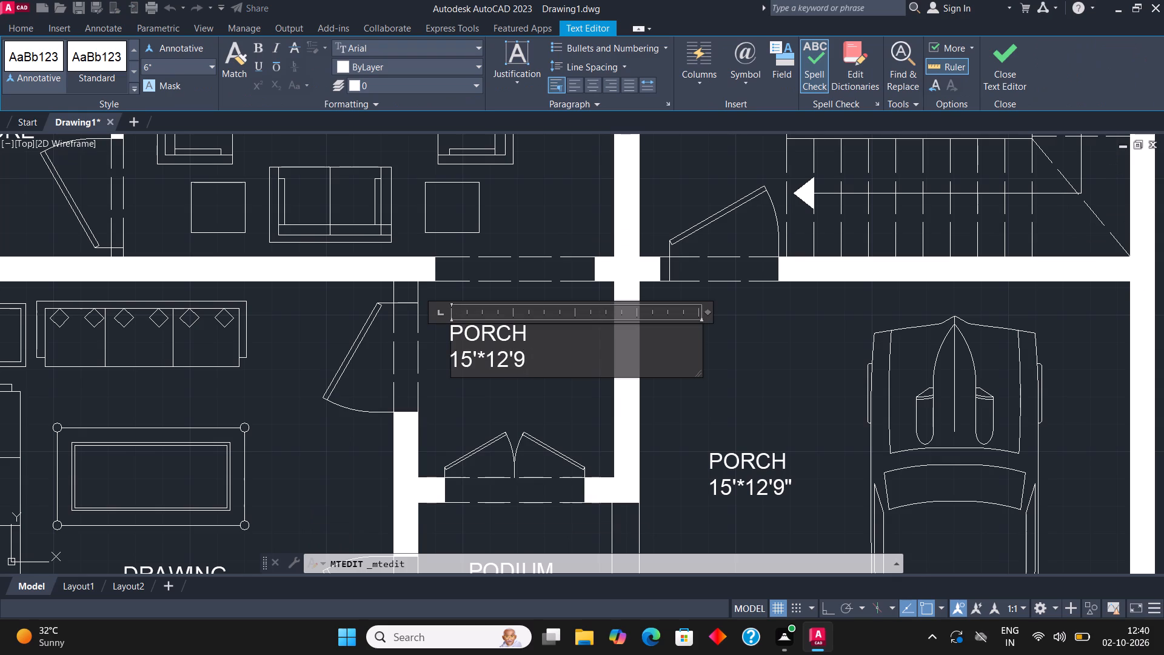
type("ENT LOBBY")
key("Return")
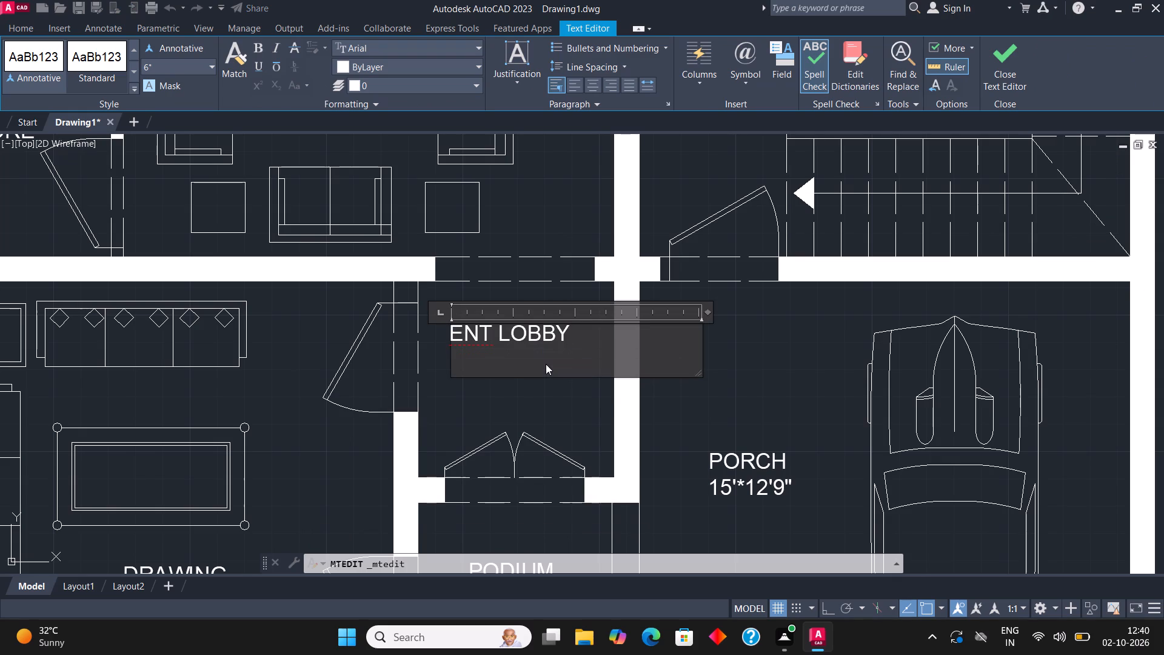
type("6'*")
type("6'")
left_click(993, 56)
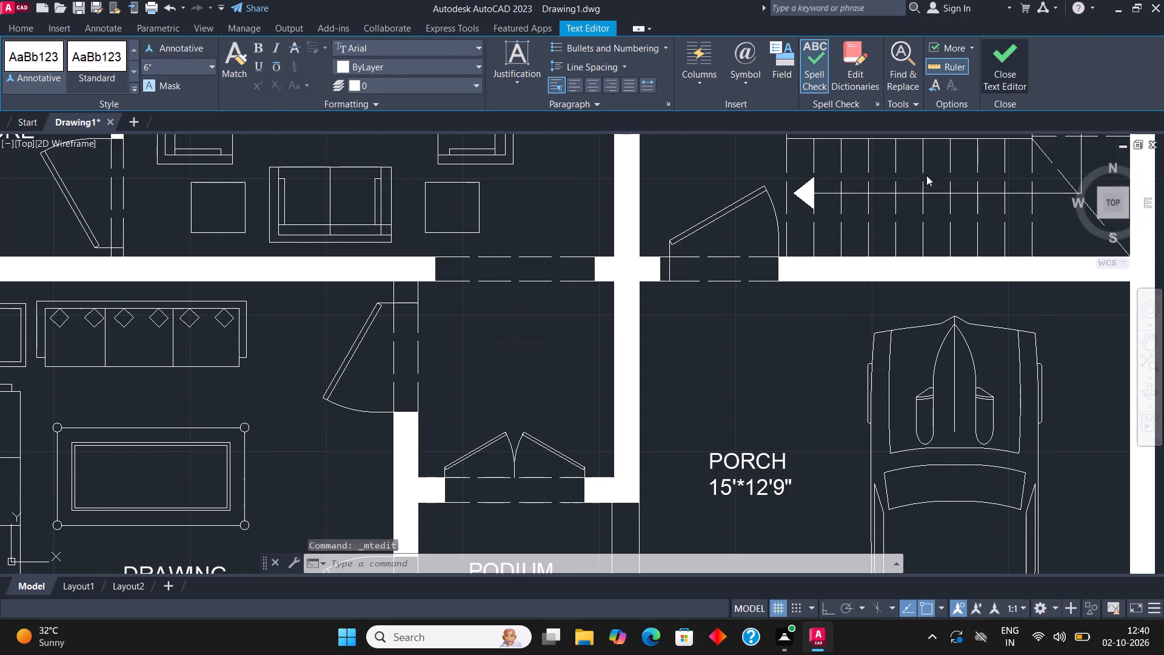
Change the DRESS label over the staircase to STAIR HALL with the size 15'*7'.
scroll(591, 307, "down", 1)
middle_click_drag(592, 309, 595, 378)
scroll(581, 355, "up", 1)
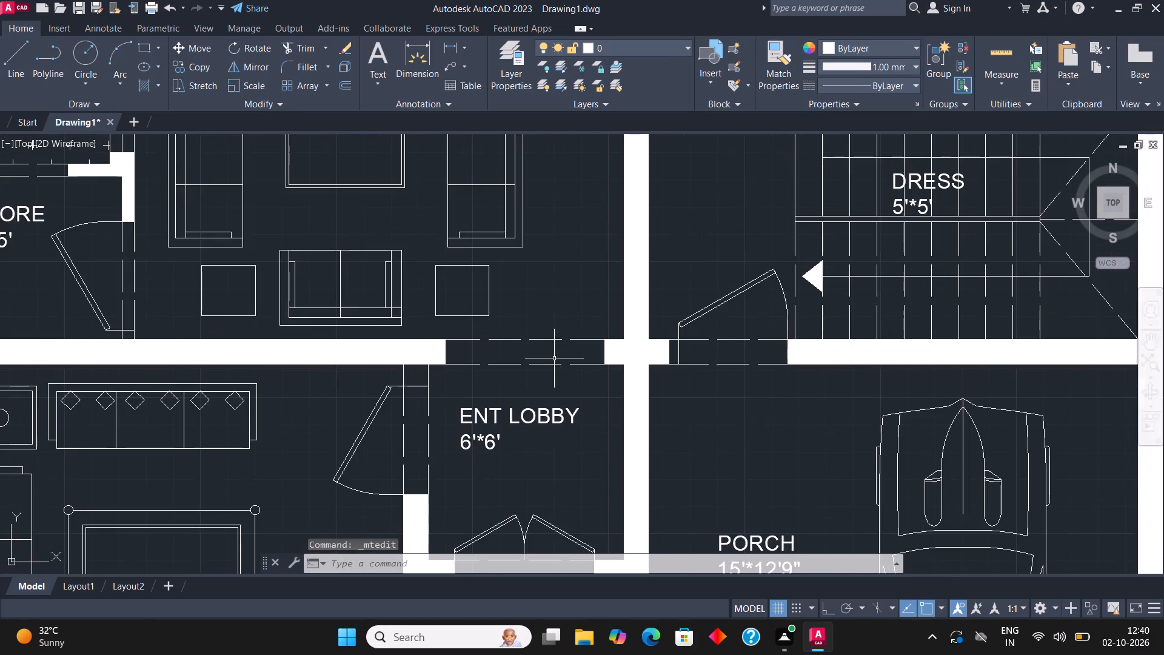
scroll(553, 369, "down", 2)
middle_click_drag(840, 299, 804, 319)
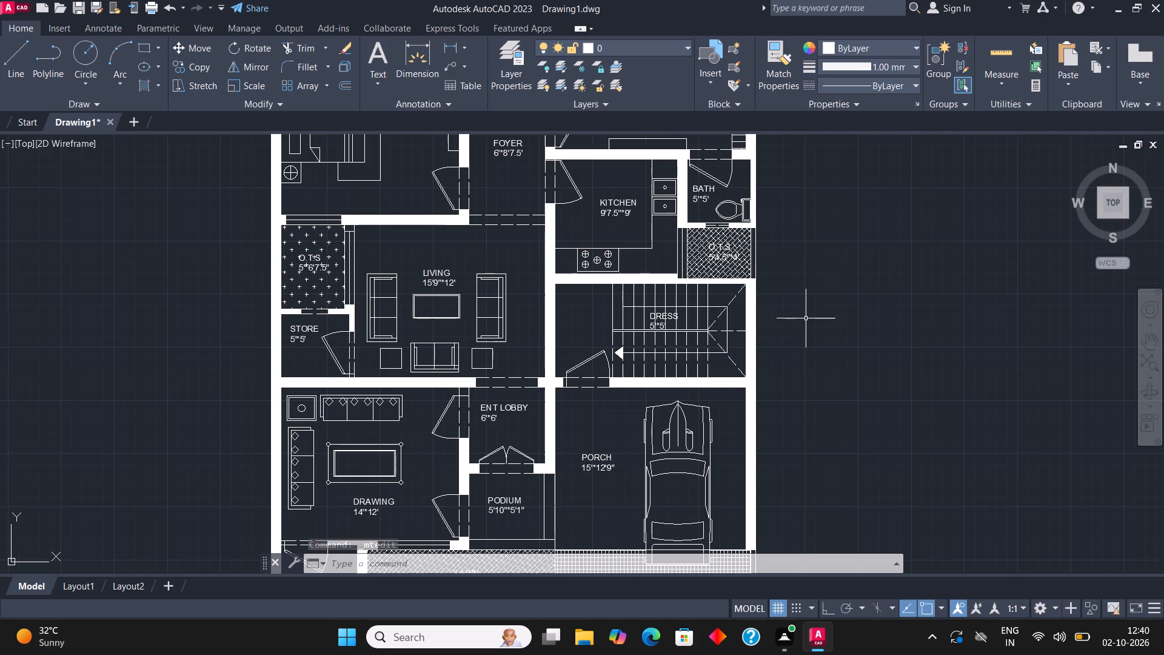
scroll(680, 298, "up", 3)
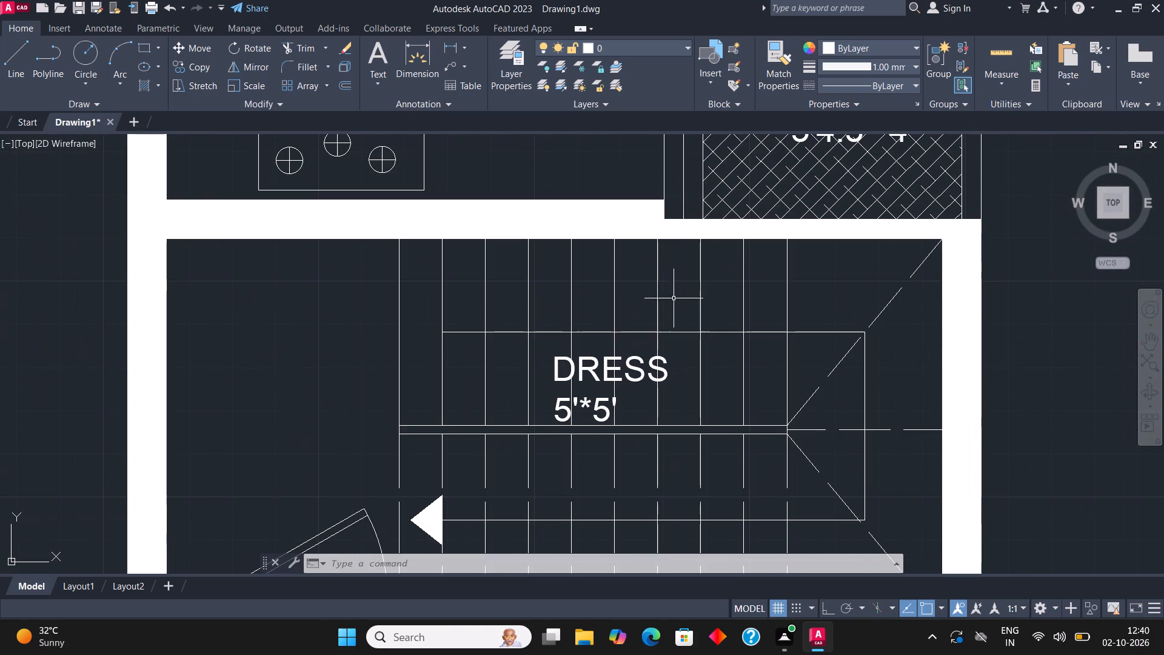
left_click(619, 362)
double_click(635, 371)
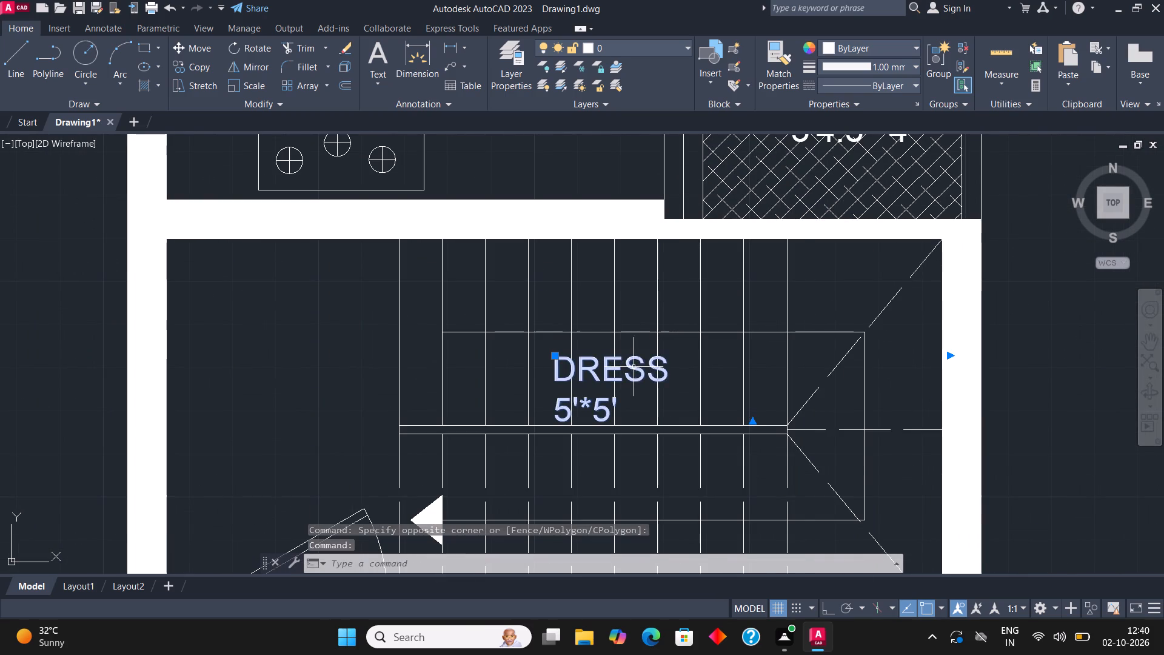
right_click(633, 367)
left_click(707, 244)
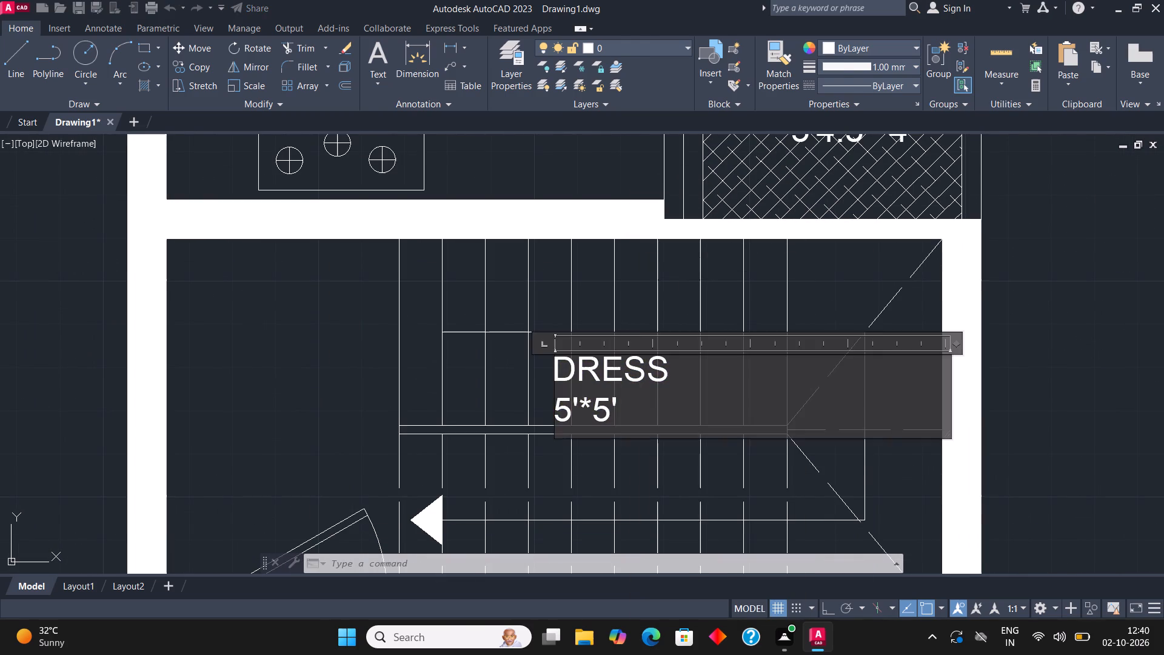
left_click(630, 405)
key("BackSpace")
key("BackSpace")
key("BackSpace")
key("BackSpace")
key("BackSpace")
key("BackSpace")
key("BackSpace")
key("BackSpace")
key("BackSpace")
key("BackSpace")
key("BackSpace")
key("BackSpace")
key("BackSpace")
key("BackSpace")
key("BackSpace")
key("BackSpace")
key("BackSpace")
key("BackSpace")
key("BackSpace")
key("BackSpace")
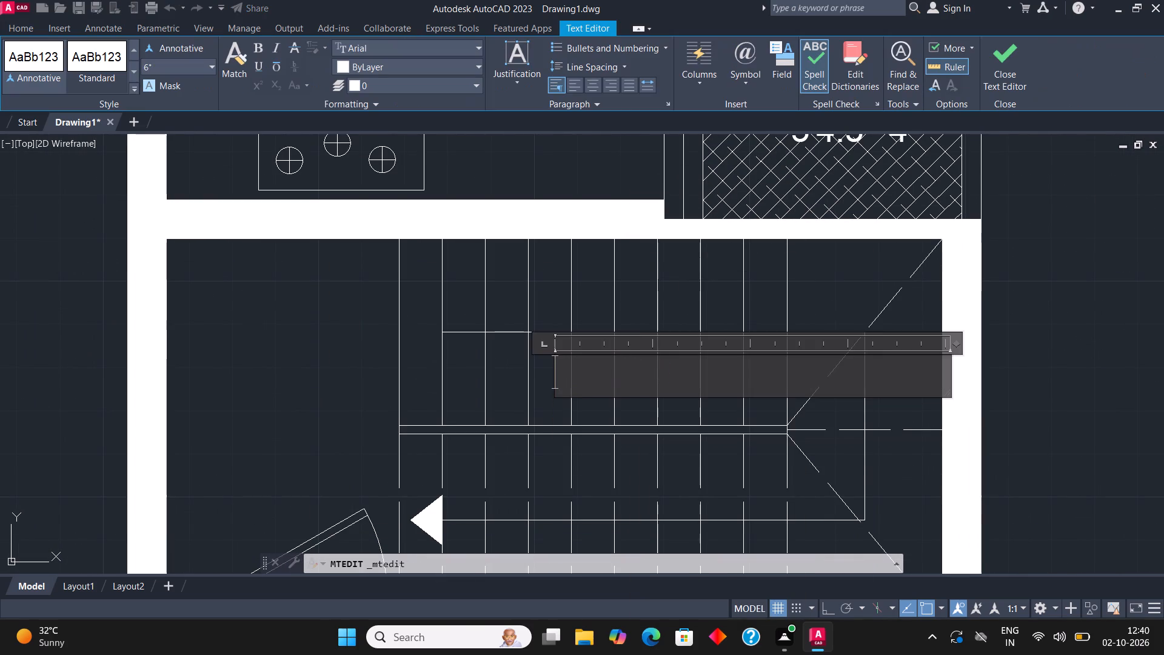
type("STAIR HALL")
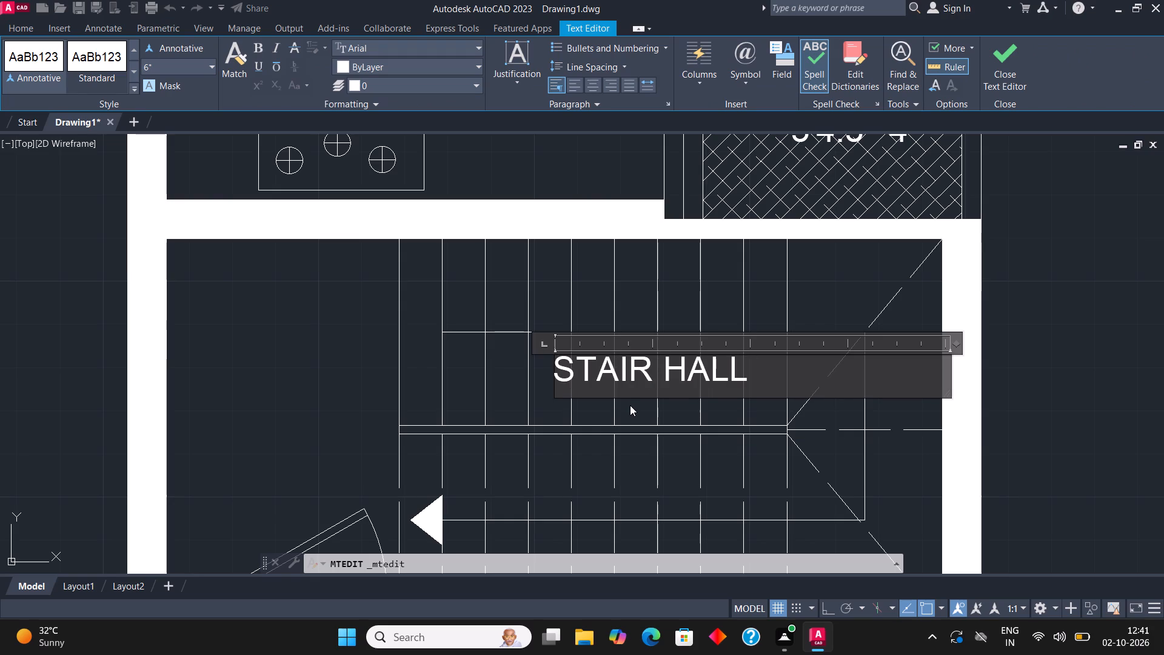
key("Return")
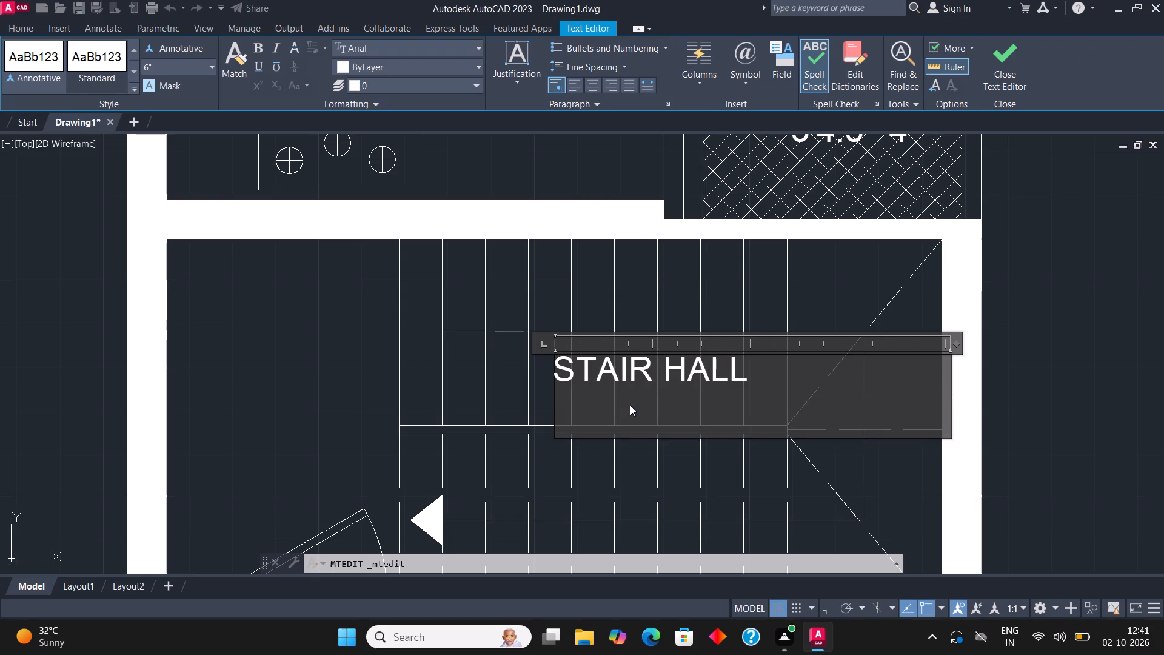
type("15")
key("apostrophe")
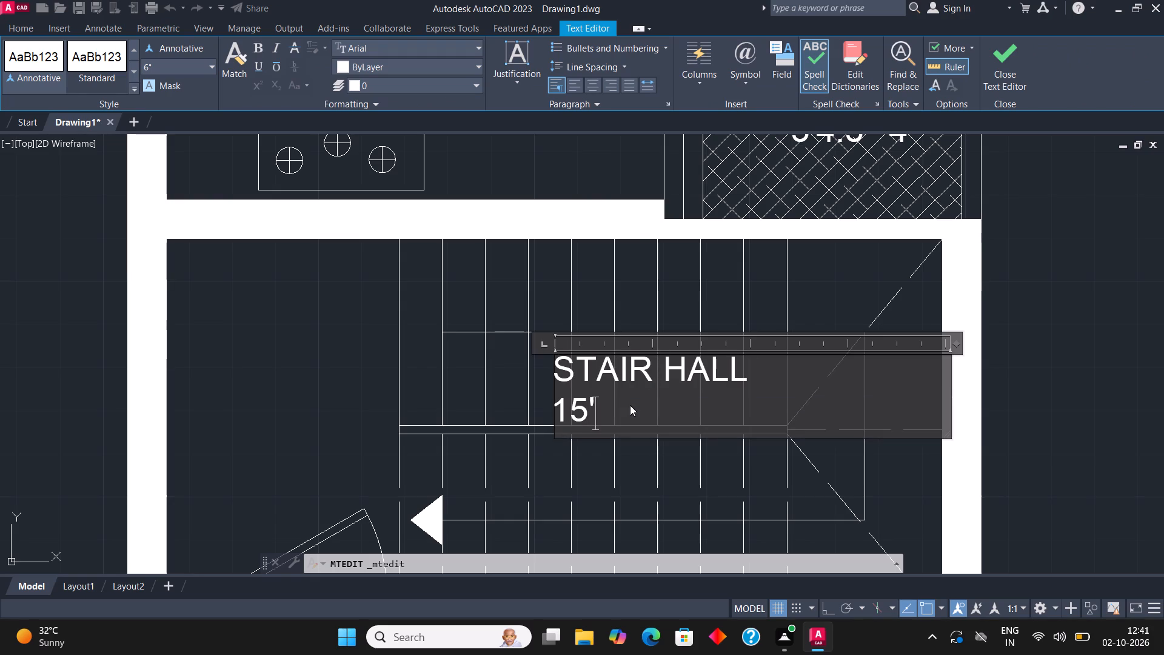
type("*7'")
left_click(1013, 53)
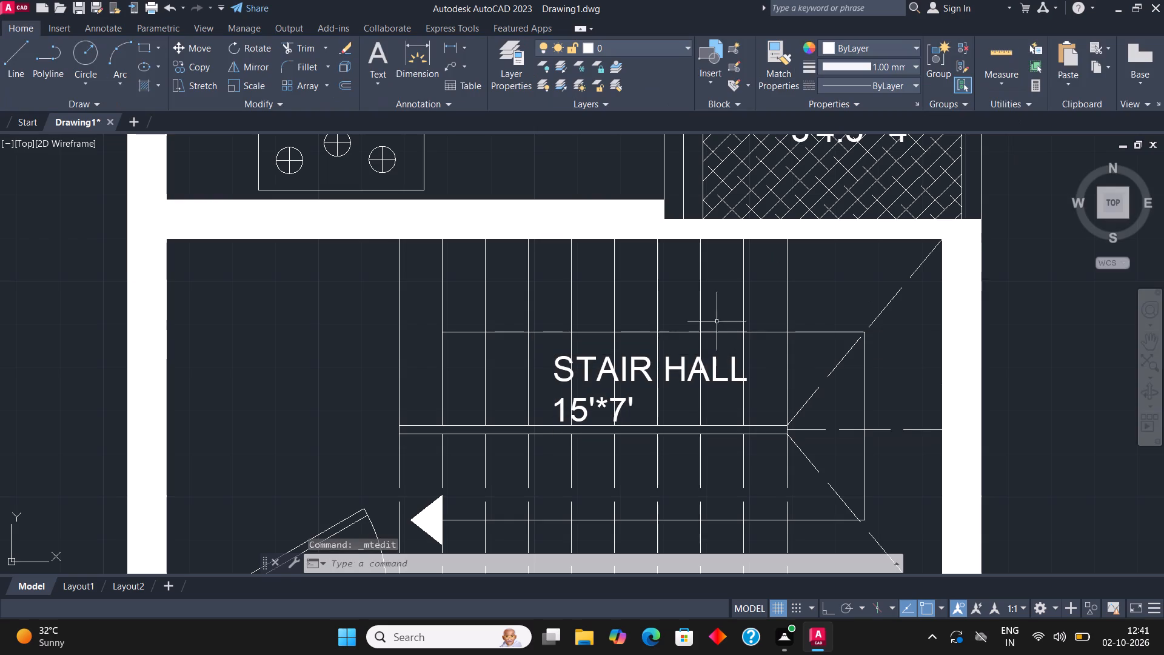
Copy the STAIR HALL label into the open floor area just west of the stair flights.
scroll(615, 353, "down", 1)
scroll(546, 343, "up", 1)
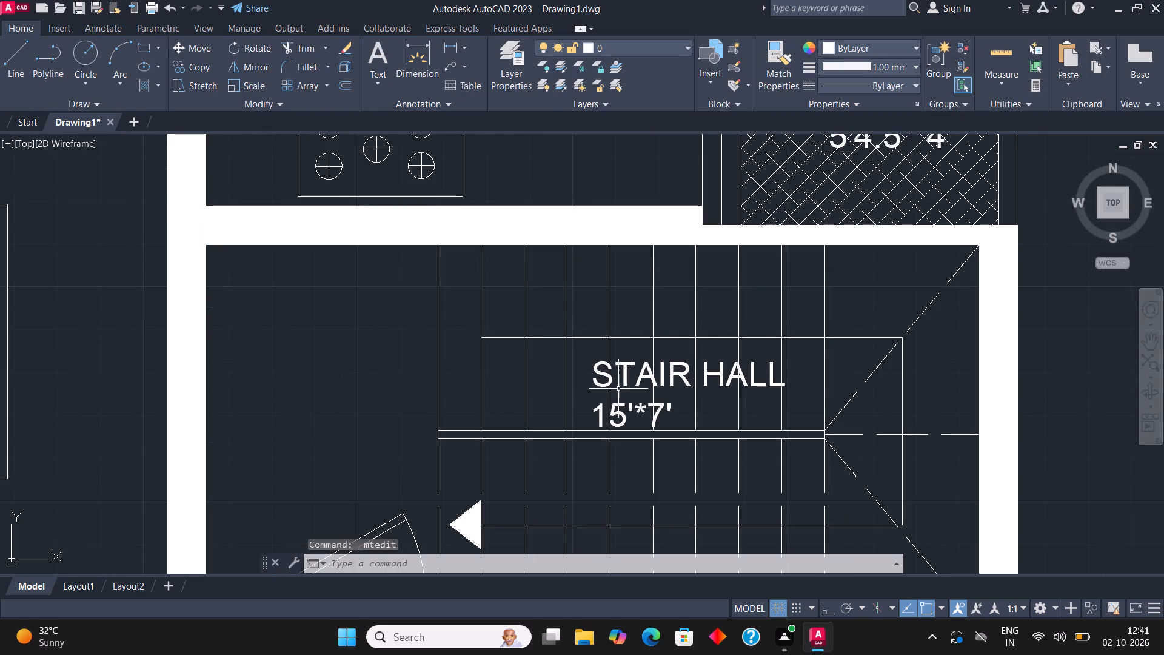
left_click(621, 369)
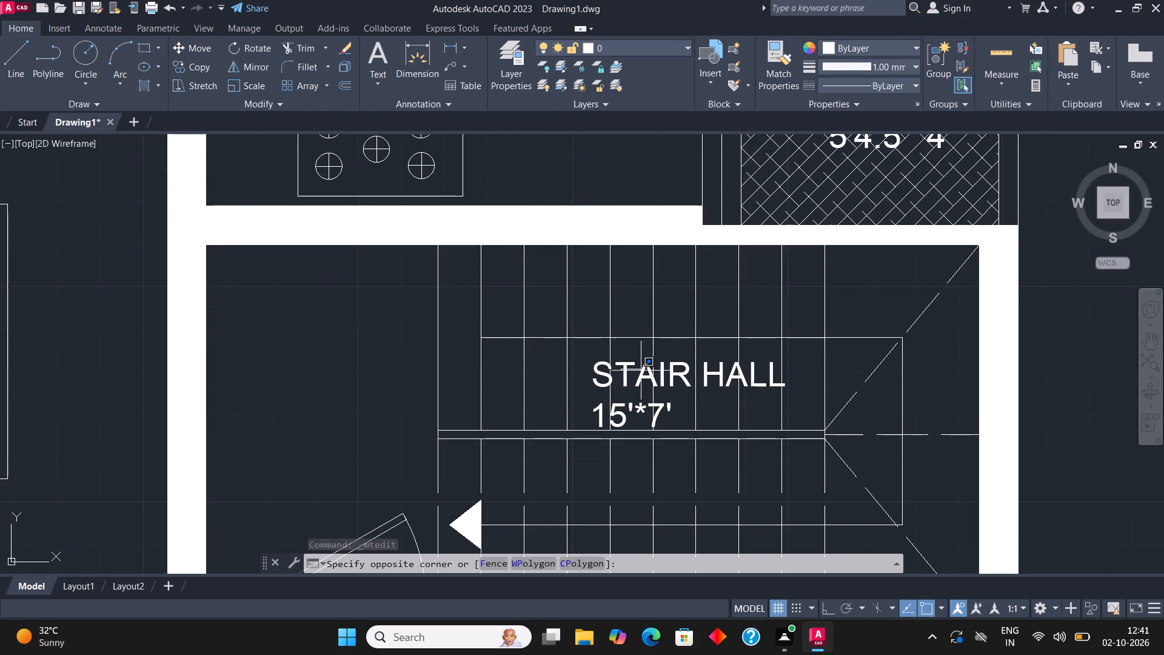
left_click(641, 371)
left_click(640, 380)
left_click(201, 64)
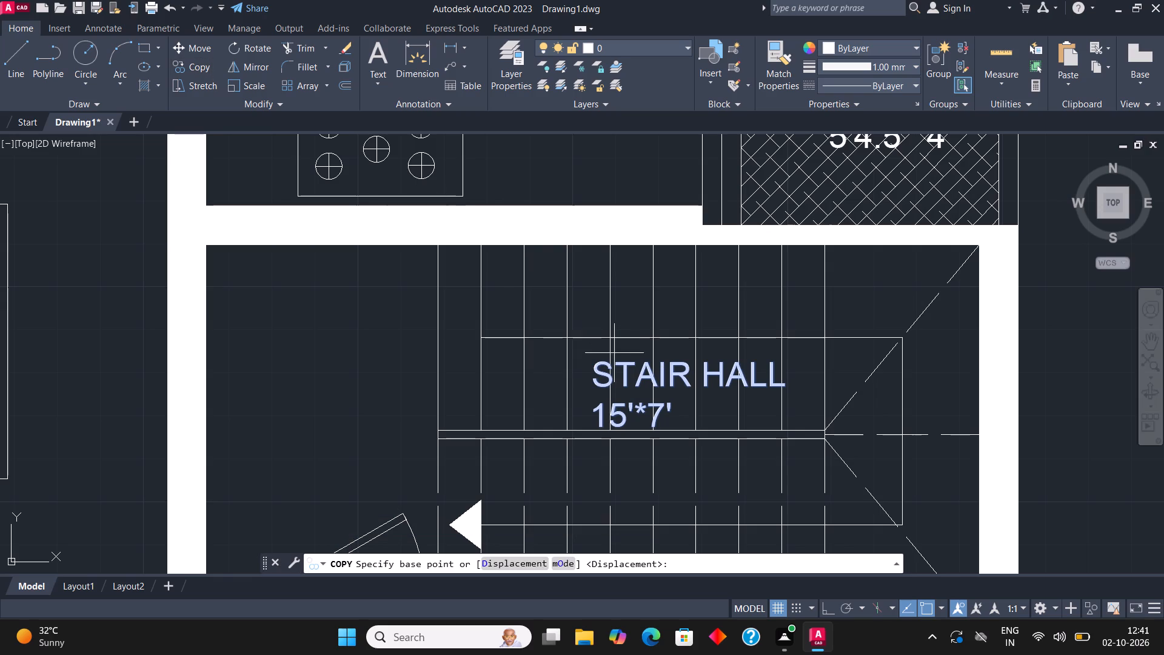
left_click(629, 366)
left_click(292, 323)
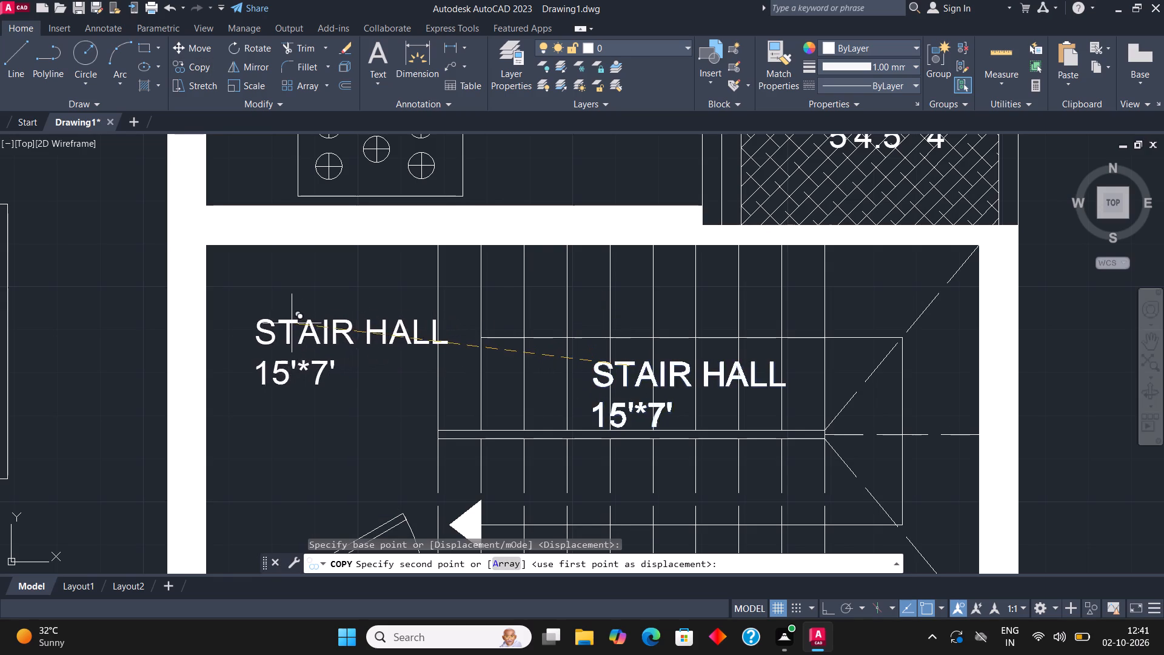
key("Escape")
Replace the text of the copied label west of the stair flights with UP.
left_click(344, 323)
right_click(344, 324)
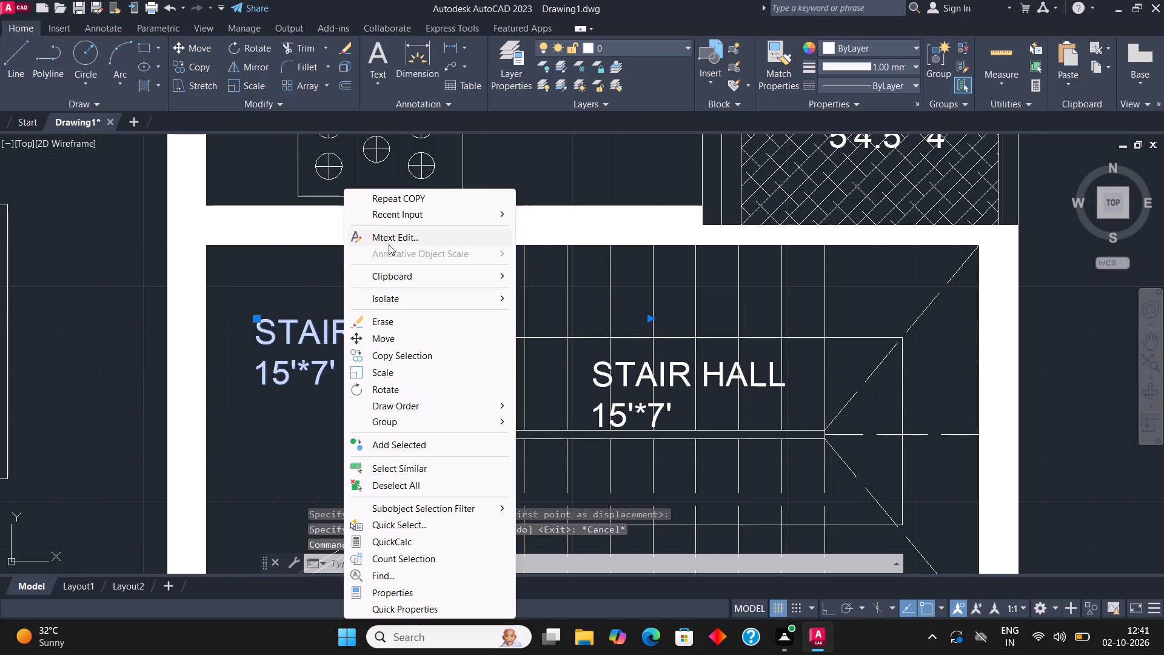
left_click(393, 237)
left_click(381, 358)
left_click(378, 377)
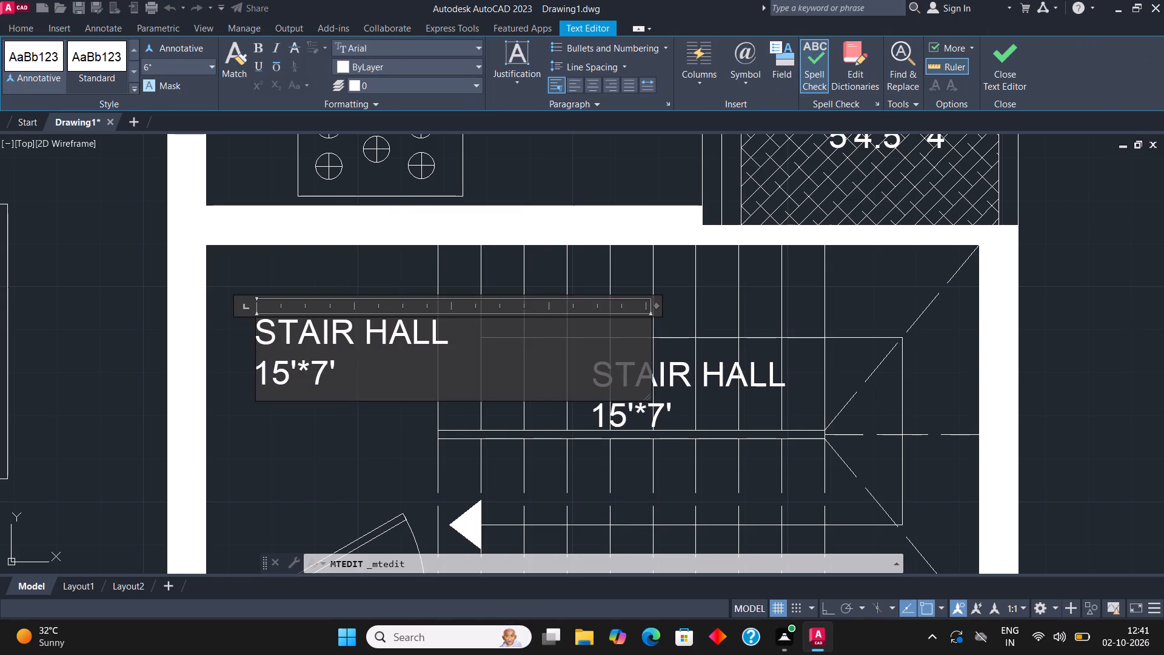
key("BackSpace")
key("BackSpace")
key("BackSpace")
key("BackSpace")
key("BackSpace")
key("BackSpace")
key("BackSpace")
key("BackSpace")
key("BackSpace")
key("BackSpace")
key("BackSpace")
key("BackSpace")
key("BackSpace")
key("BackSpace")
key("BackSpace")
key("BackSpace")
key("BackSpace")
key("BackSpace")
key("BackSpace")
key("BackSpace")
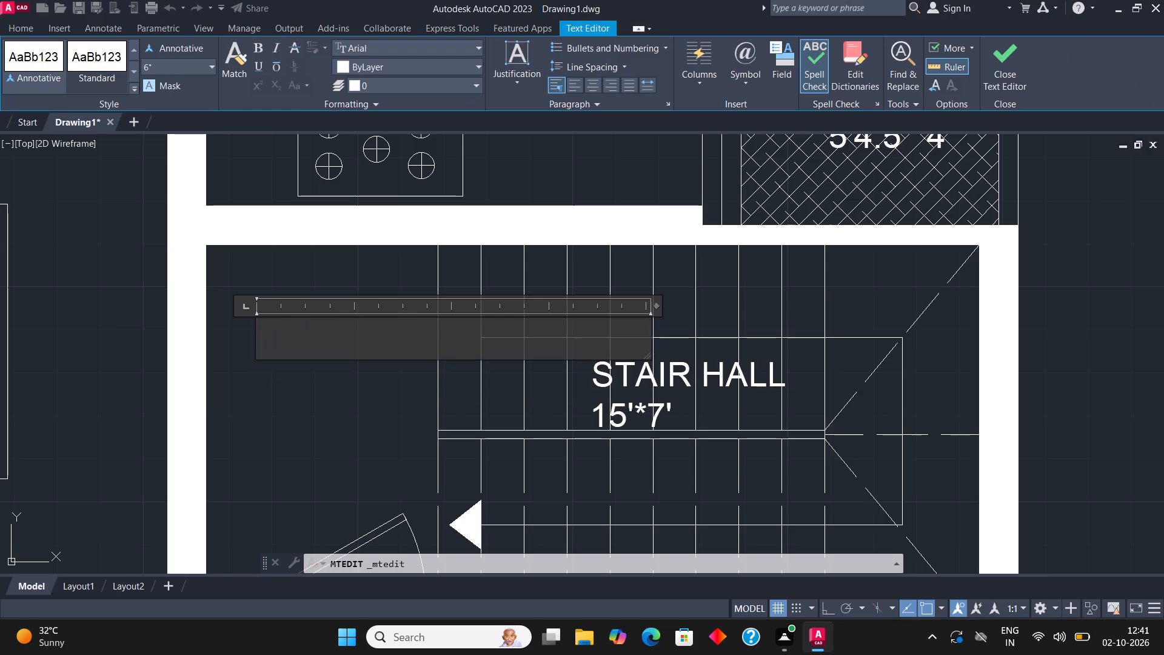
type("UP")
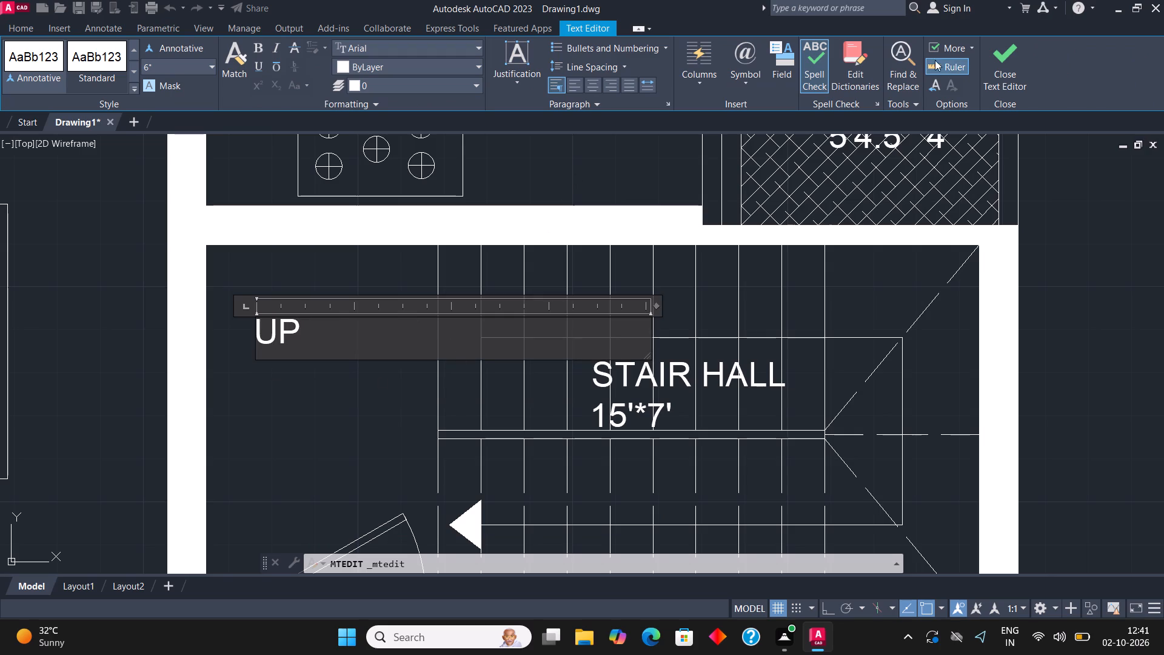
left_click(983, 58)
Move the UP label east to the tail of the stair direction line on the north flight.
left_click(269, 337)
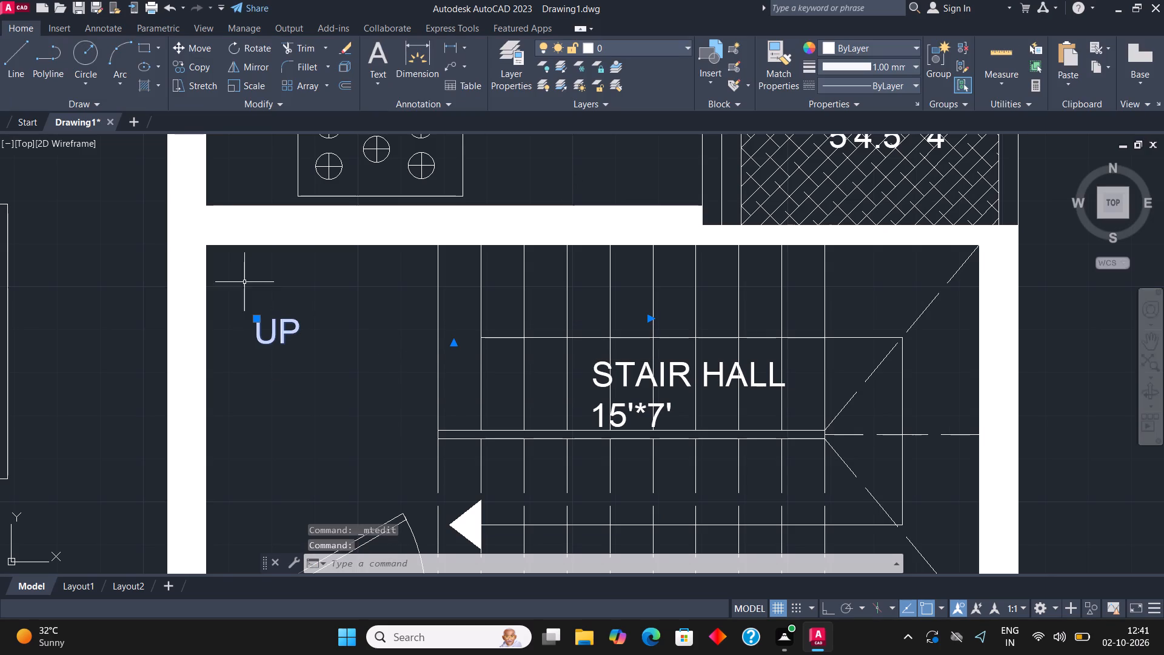
left_click(186, 42)
left_click(275, 331)
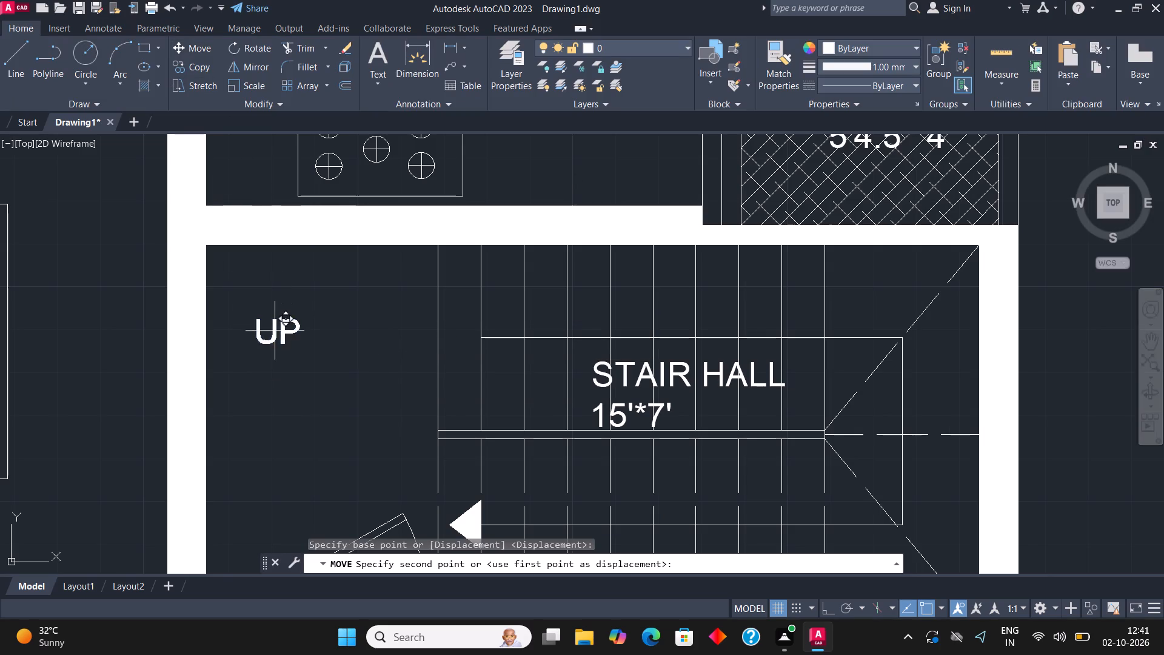
left_click(441, 339)
Look over the room labels and sizes across the whole floor plan, from the north bedrooms to the lawn and driveway.
scroll(416, 284, "down", 1)
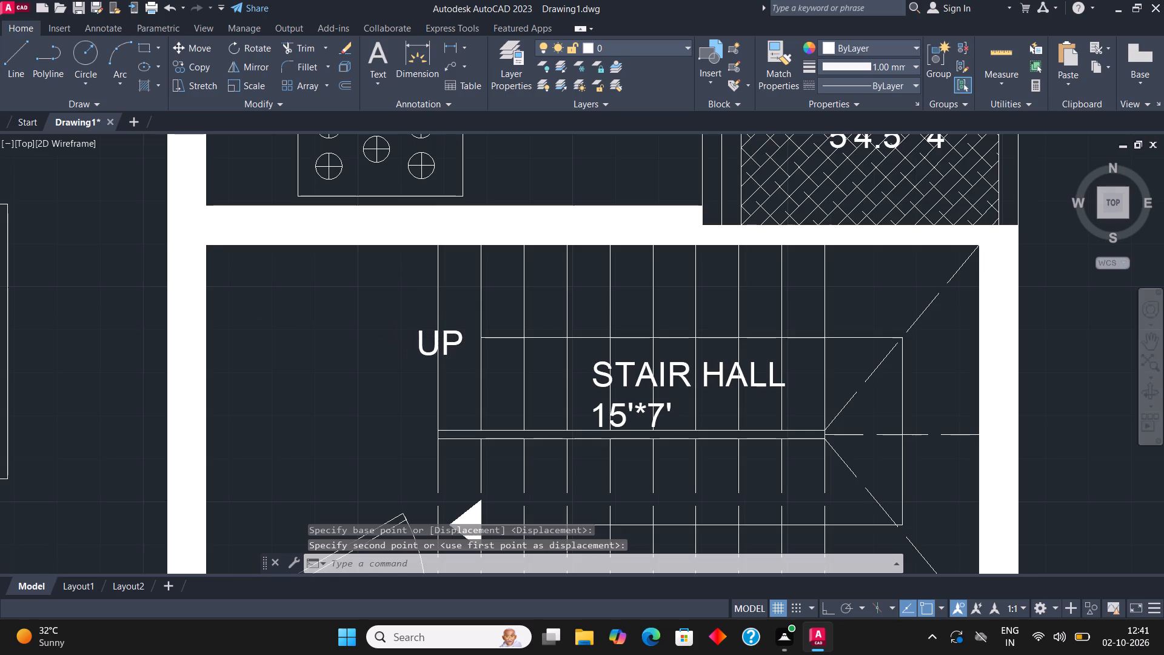
scroll(416, 284, "down", 2)
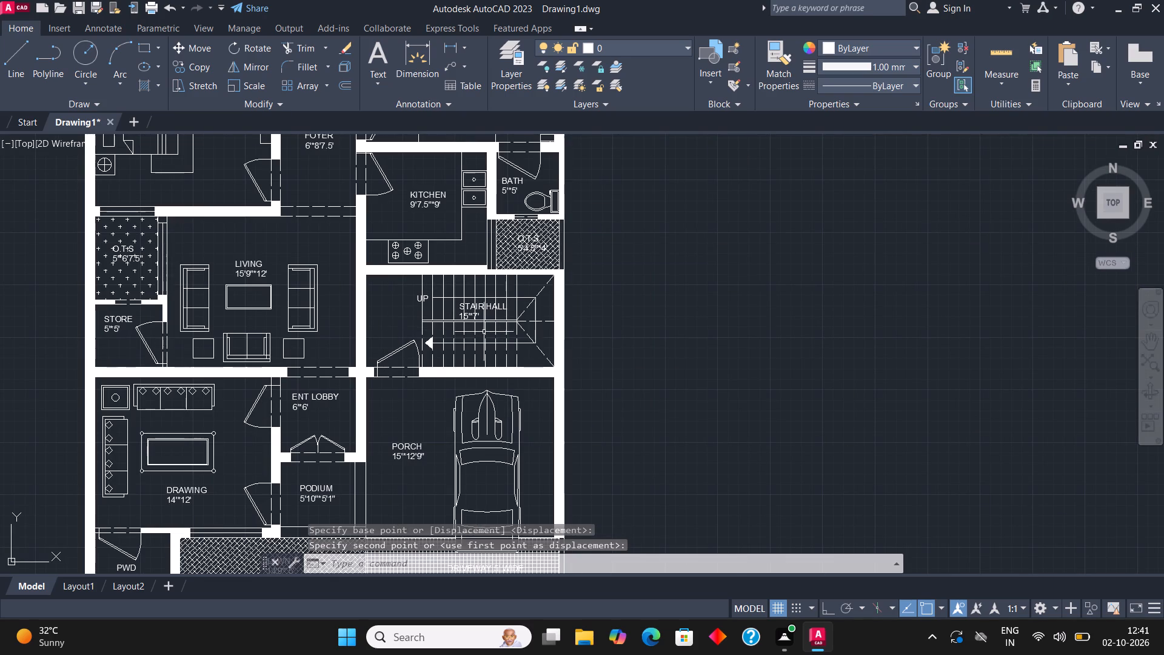
middle_click_drag(403, 412, 565, 551)
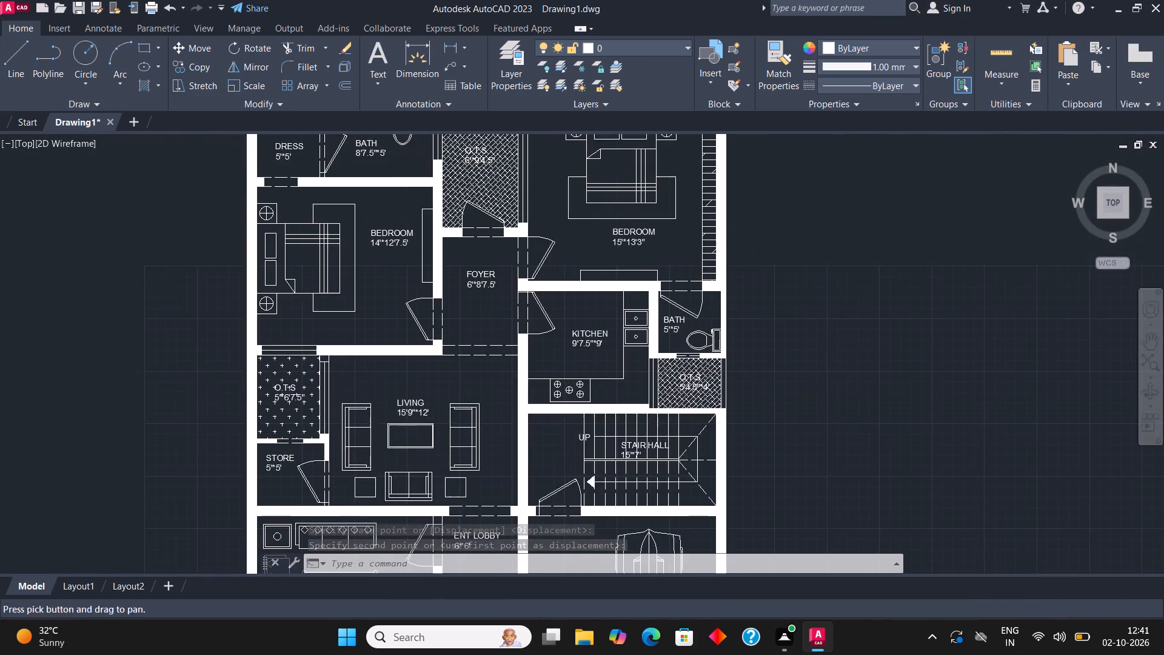
middle_click_drag(521, 302, 543, 445)
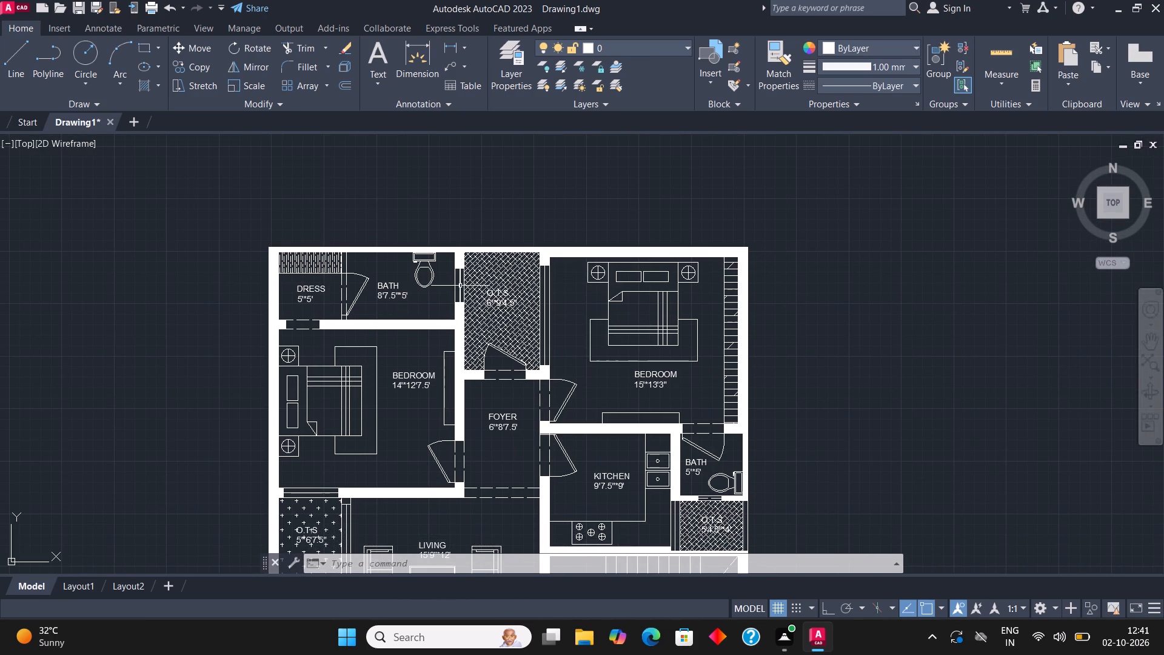
middle_click_drag(594, 354, 556, 215)
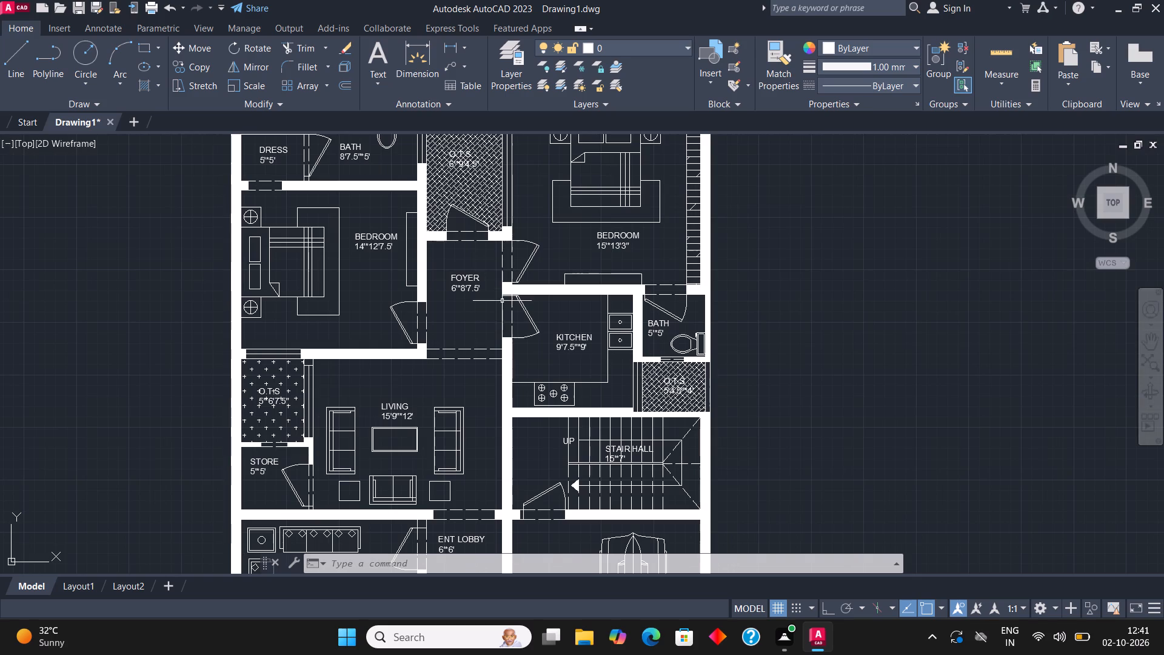
middle_click_drag(604, 383, 576, 292)
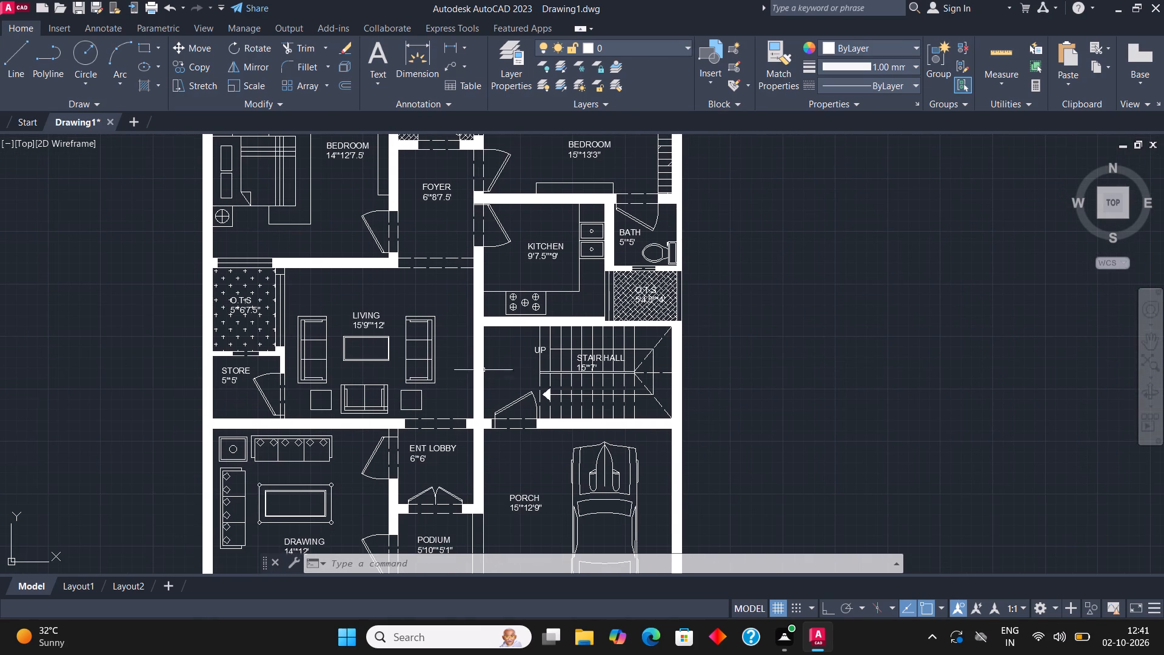
middle_click_drag(409, 409, 410, 305)
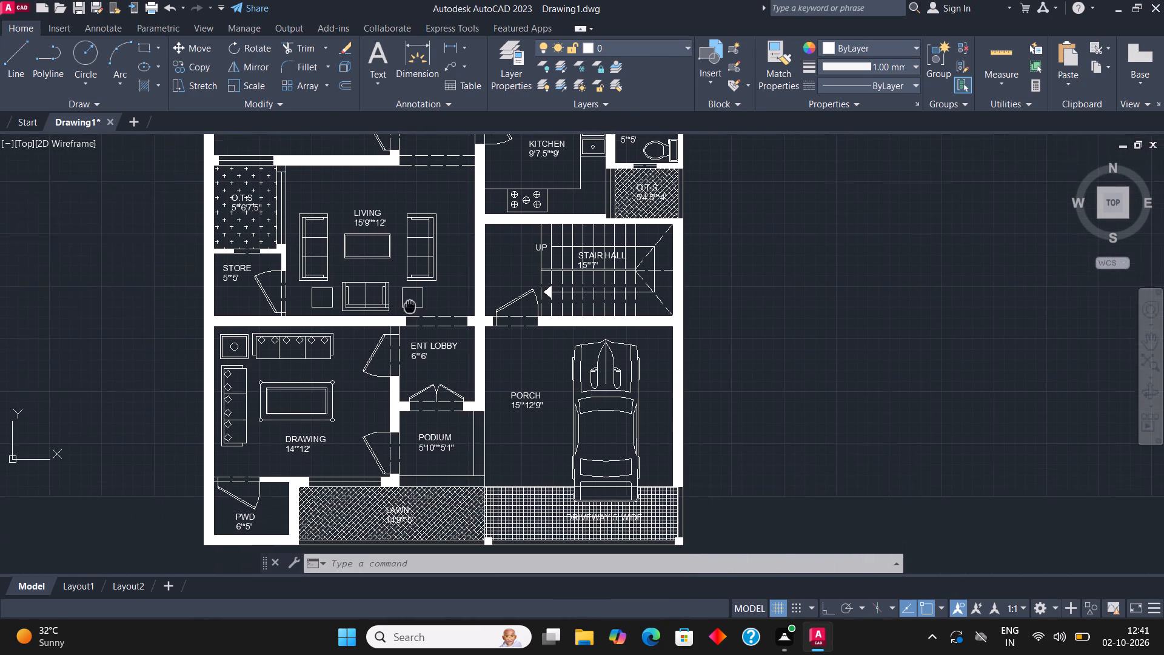
middle_click_drag(410, 305, 396, 263)
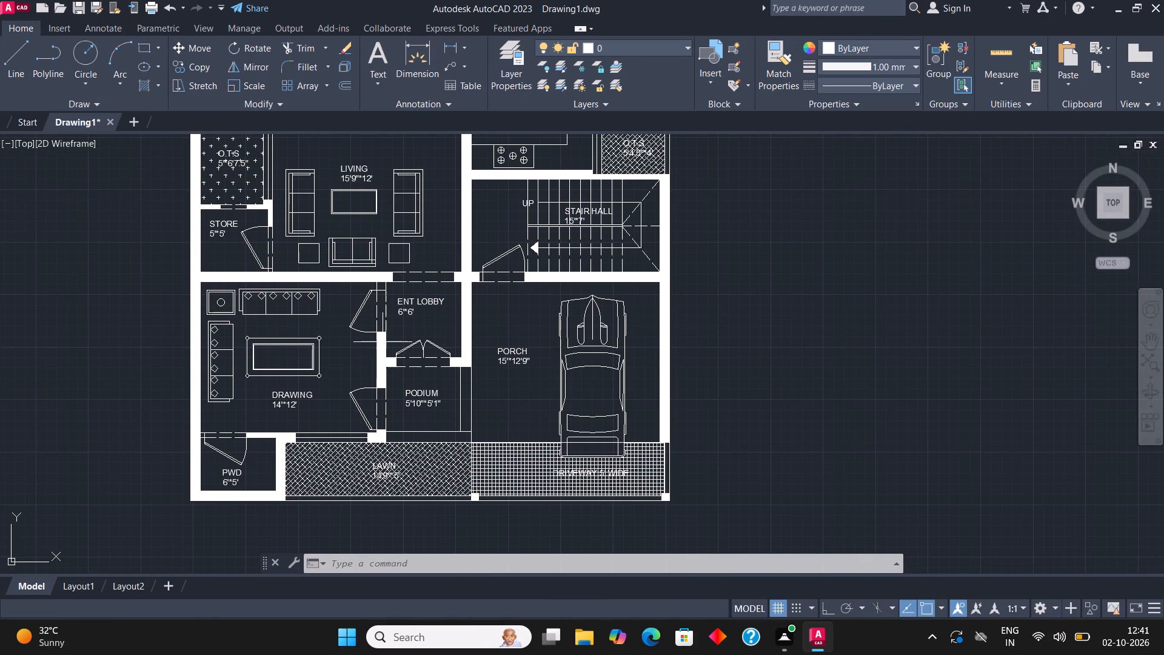
middle_click_drag(550, 278, 392, 593)
scroll(330, 412, "up", 1)
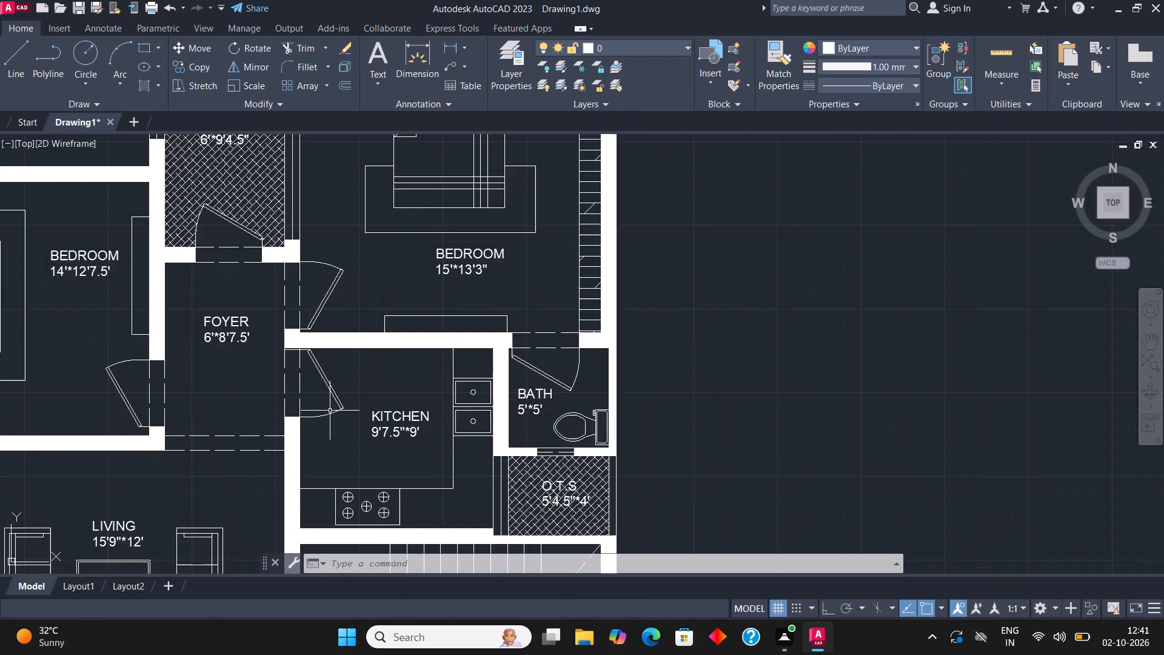
Dimension the overall width of the house between its northwest and northeast outer corners, placing the dimension line above the north wall.
scroll(308, 355, "down", 2)
middle_click_drag(317, 363, 474, 434)
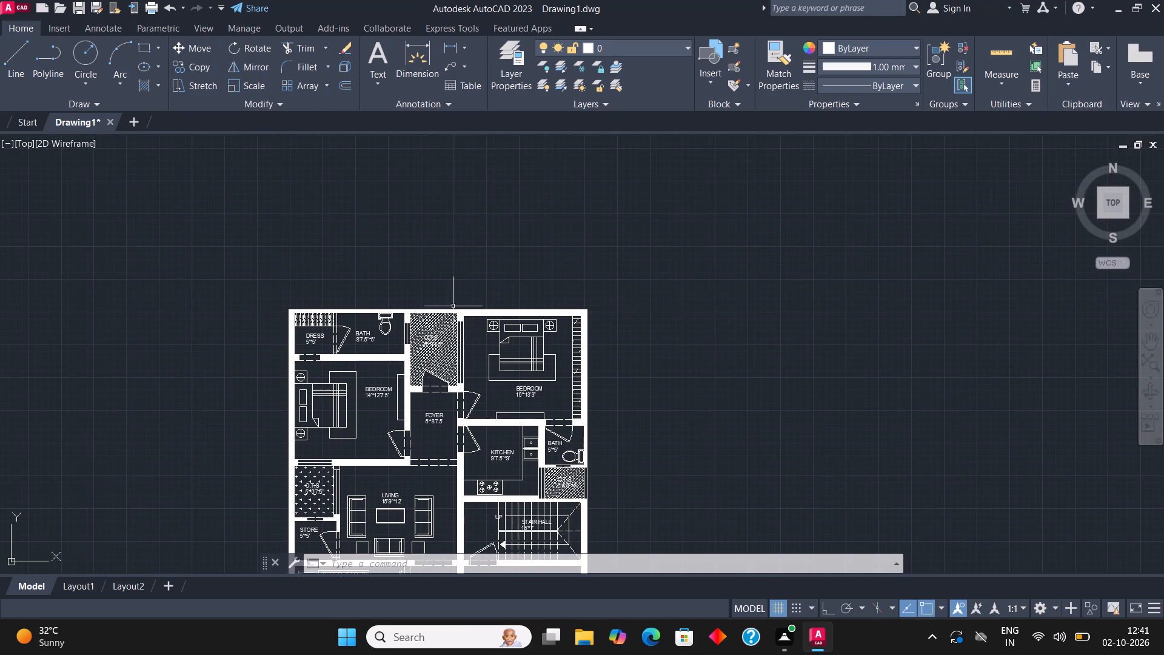
left_click(421, 47)
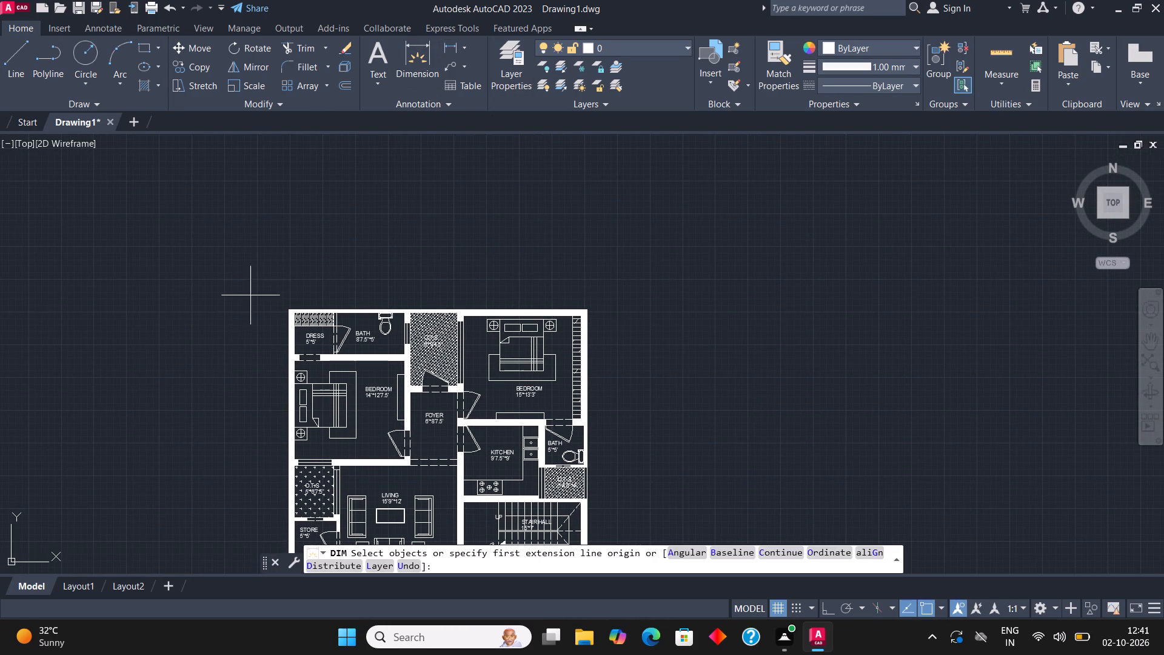
scroll(252, 295, "up", 3)
left_click(392, 349)
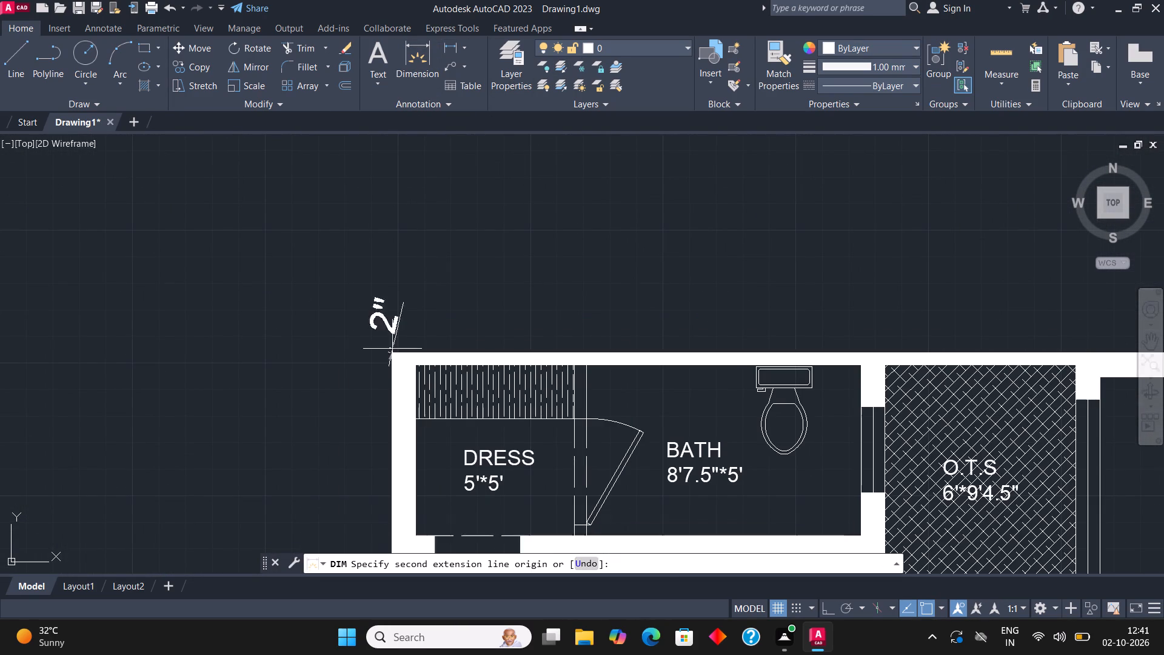
scroll(341, 335, "down", 3)
scroll(638, 341, "up", 2)
left_click(667, 336)
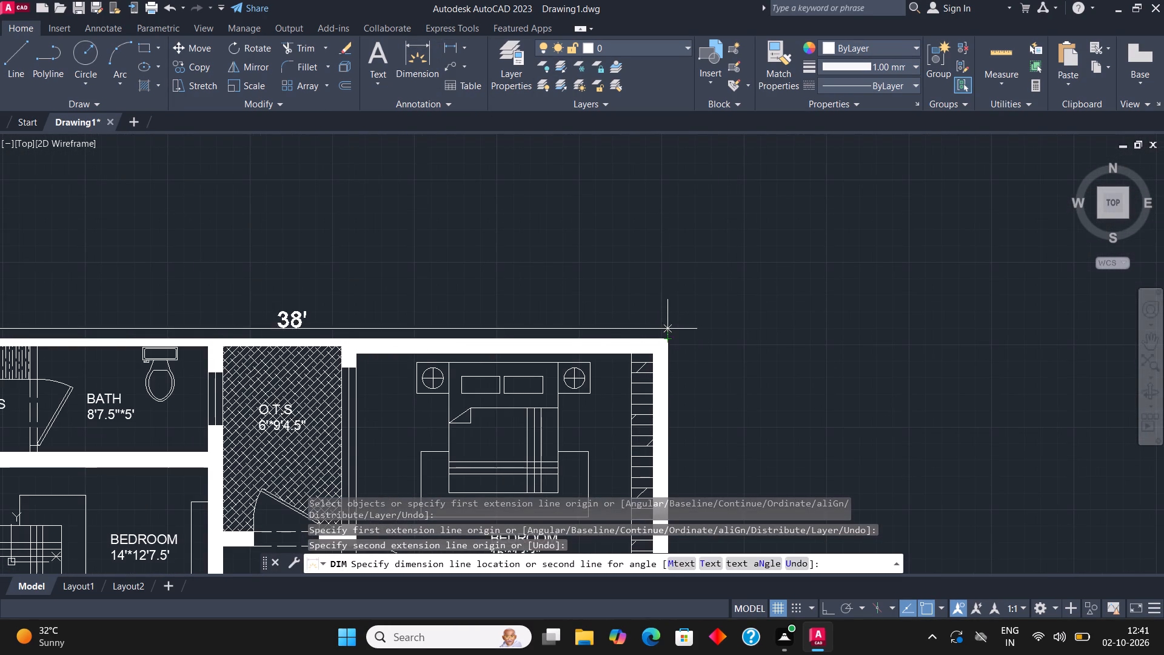
left_click(660, 267)
Dimension the overall depth of the house between its northwest and southwest outer corners, placing the dimension line outside the west wall.
left_click(429, 64)
scroll(470, 127, "down", 1)
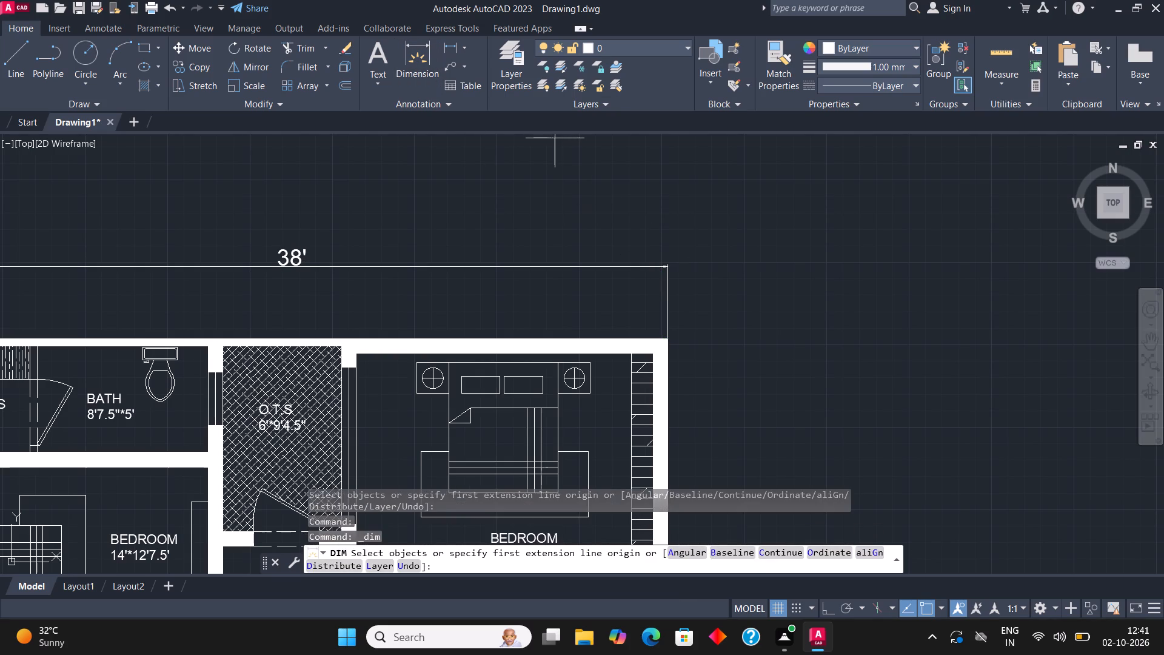
scroll(483, 135, "down", 1)
scroll(568, 230, "down", 2)
scroll(384, 256, "up", 3)
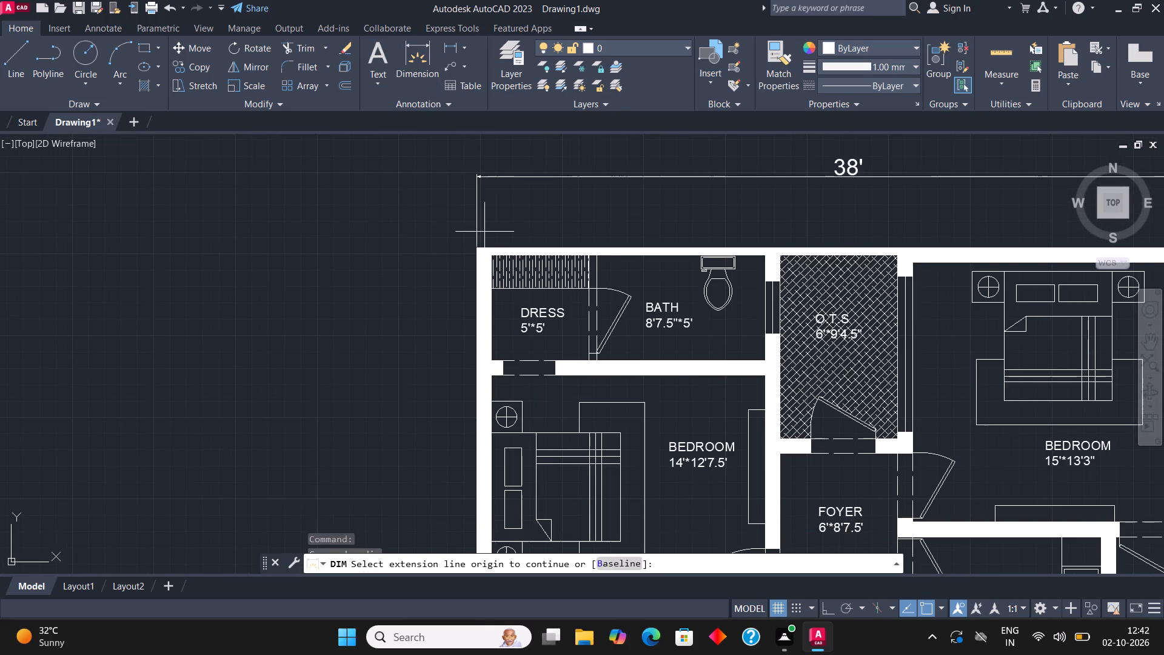
left_click(473, 247)
scroll(494, 183, "down", 3)
scroll(490, 448, "up", 2)
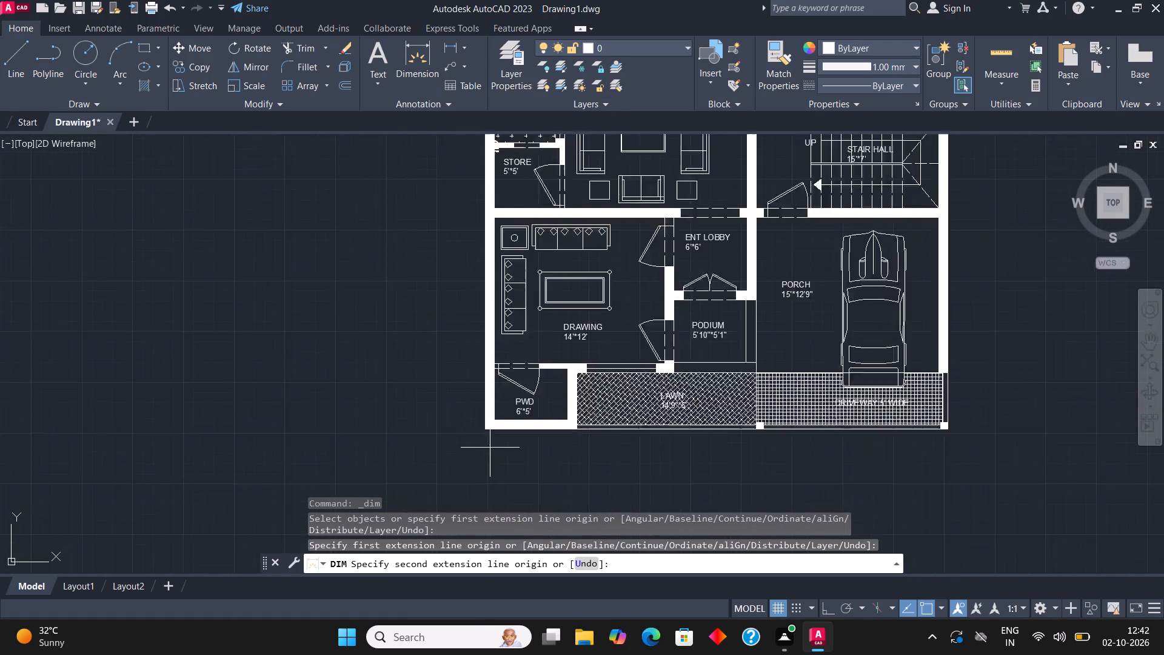
scroll(490, 448, "up", 2)
left_click(470, 406)
scroll(471, 412, "down", 2)
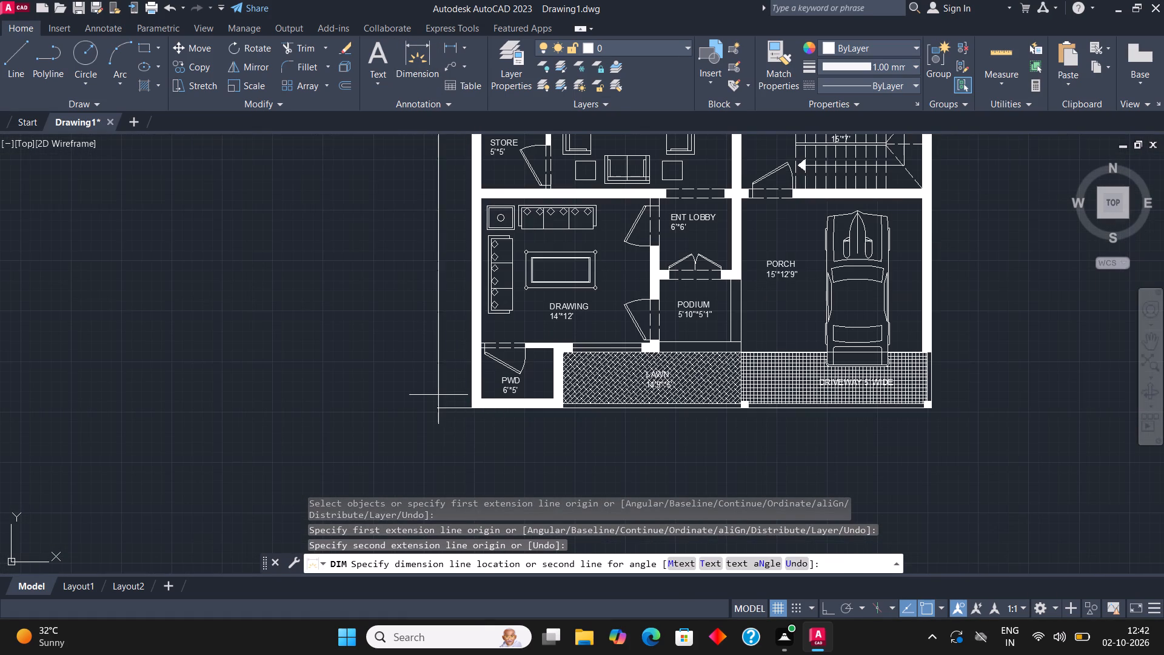
left_click(437, 395)
middle_click_drag(612, 263, 547, 406)
key("Escape")
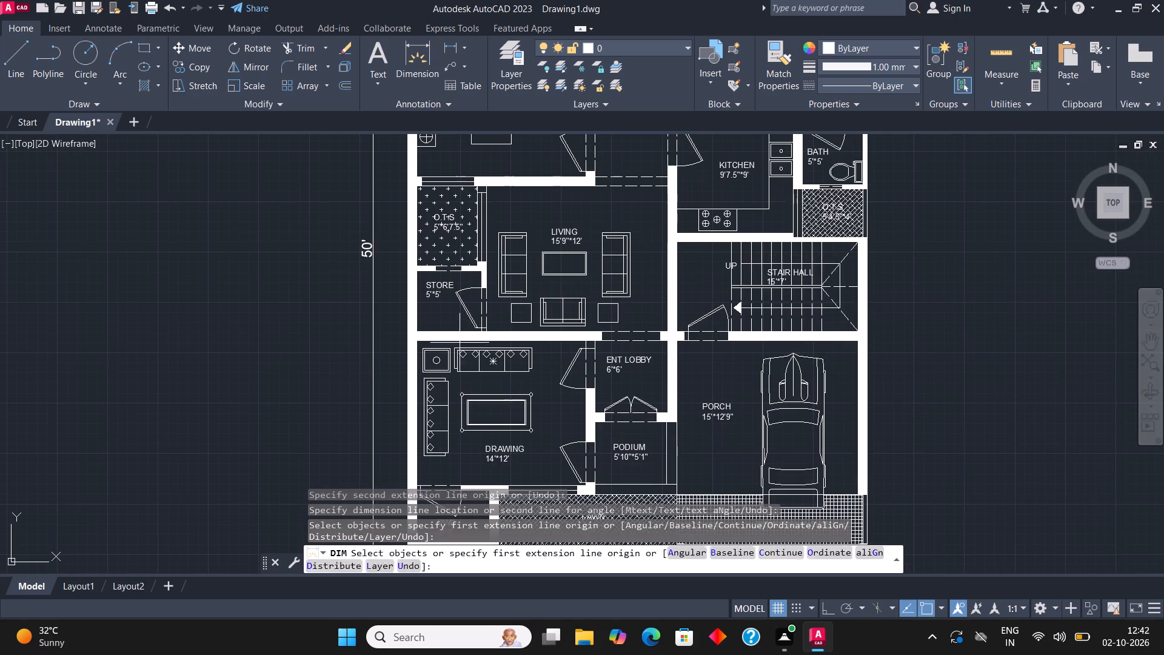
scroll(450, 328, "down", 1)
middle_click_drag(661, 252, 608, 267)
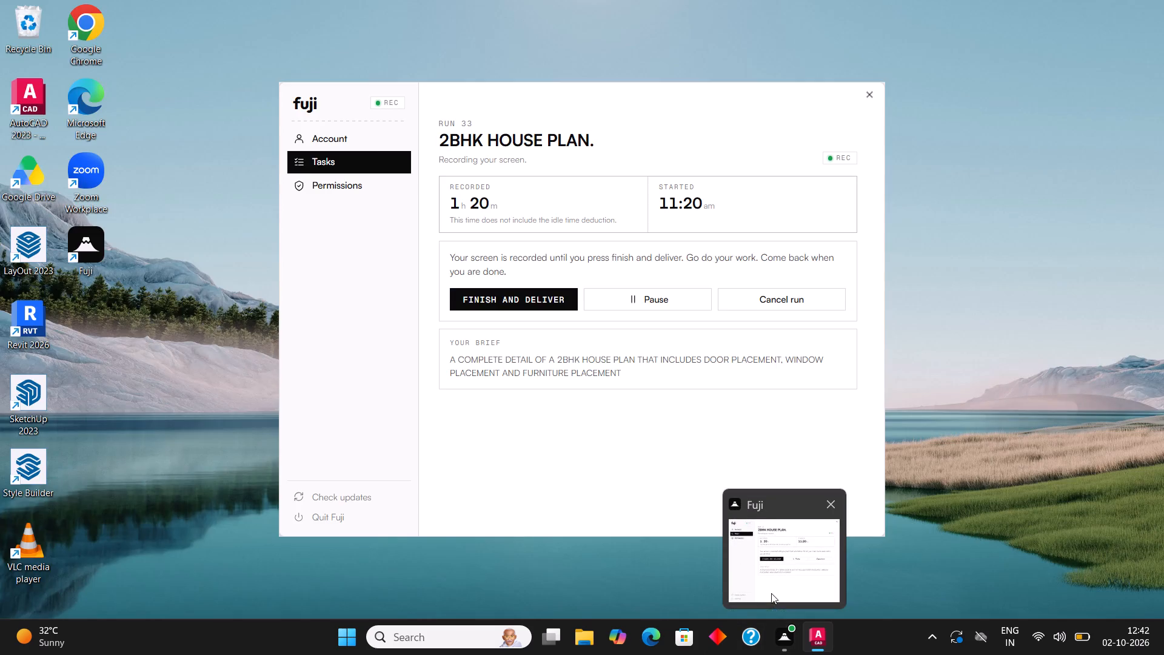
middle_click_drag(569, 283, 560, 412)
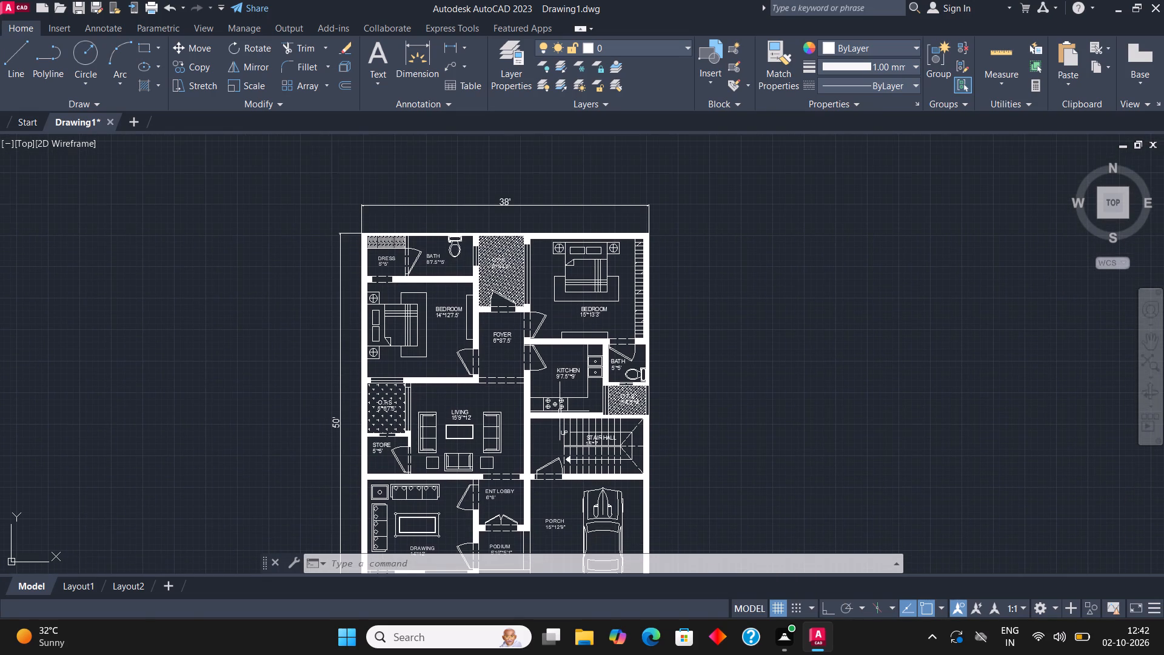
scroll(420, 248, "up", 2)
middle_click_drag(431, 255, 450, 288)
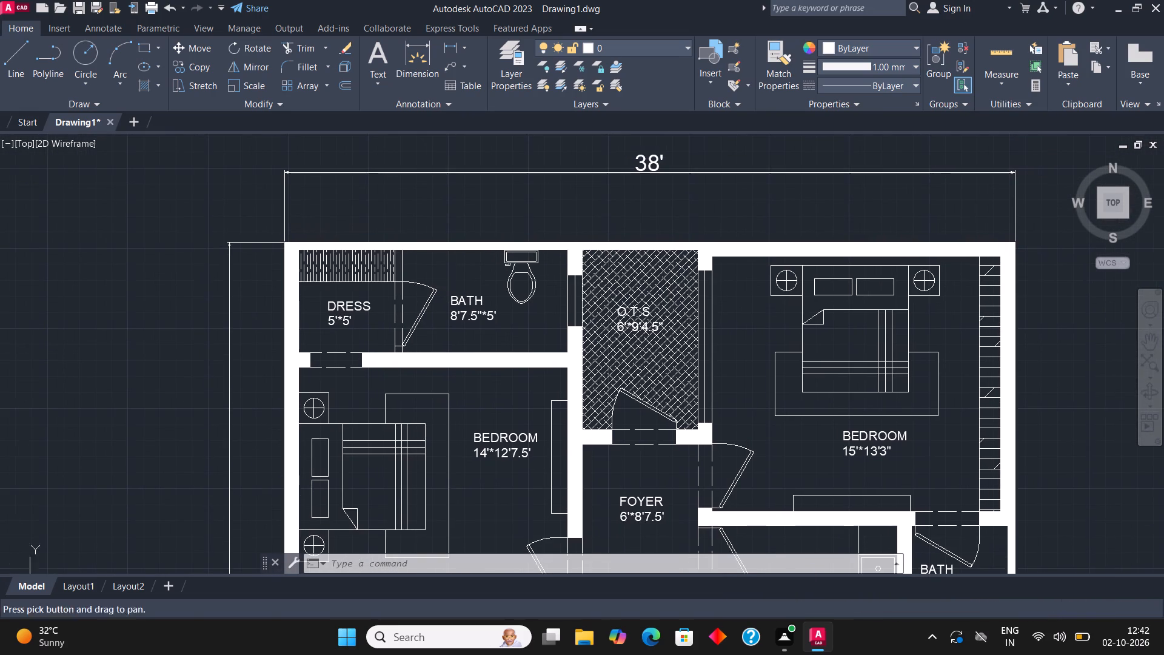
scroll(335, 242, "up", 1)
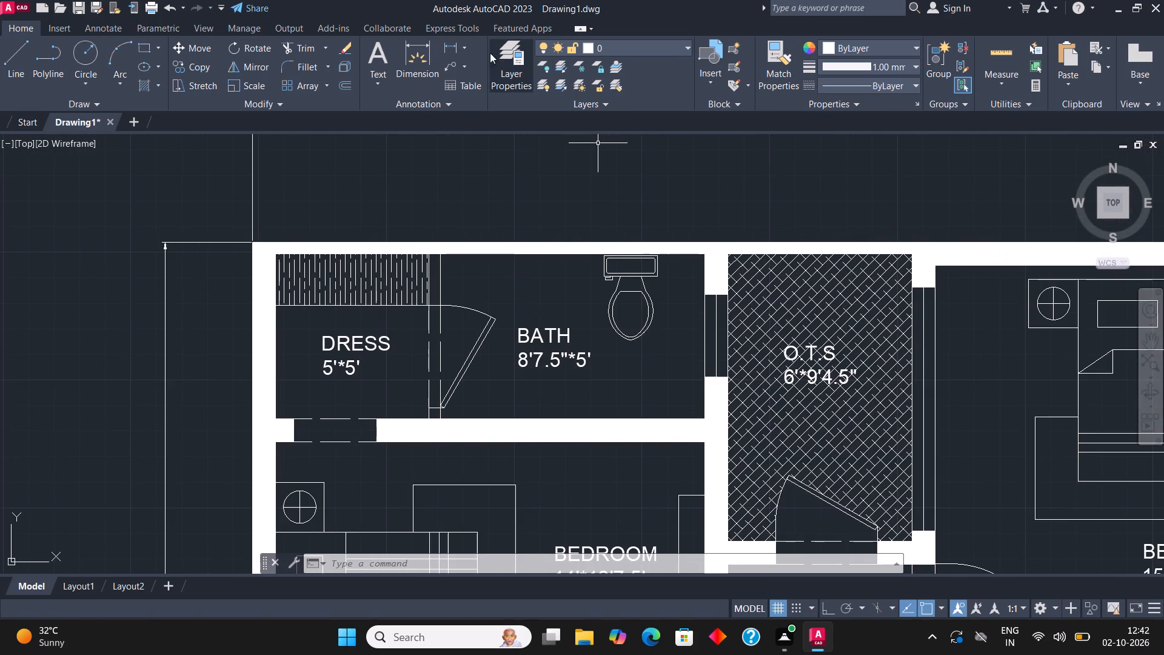
Create a layer named FURNITURE with colour 132.
left_click(508, 55)
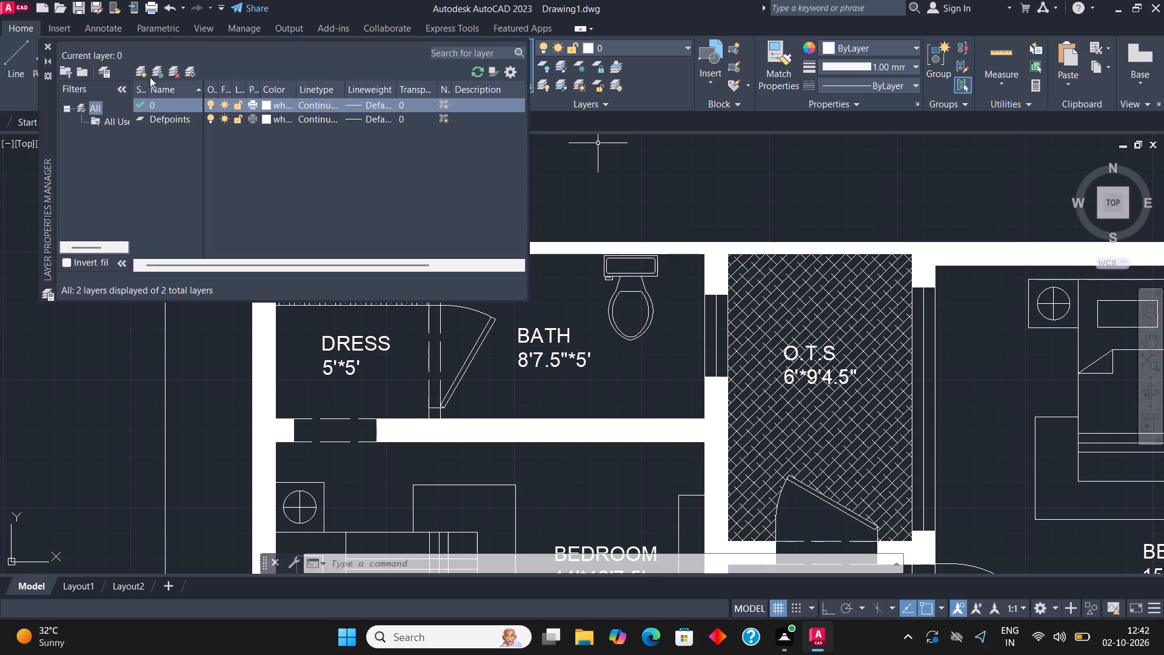
left_click(134, 67)
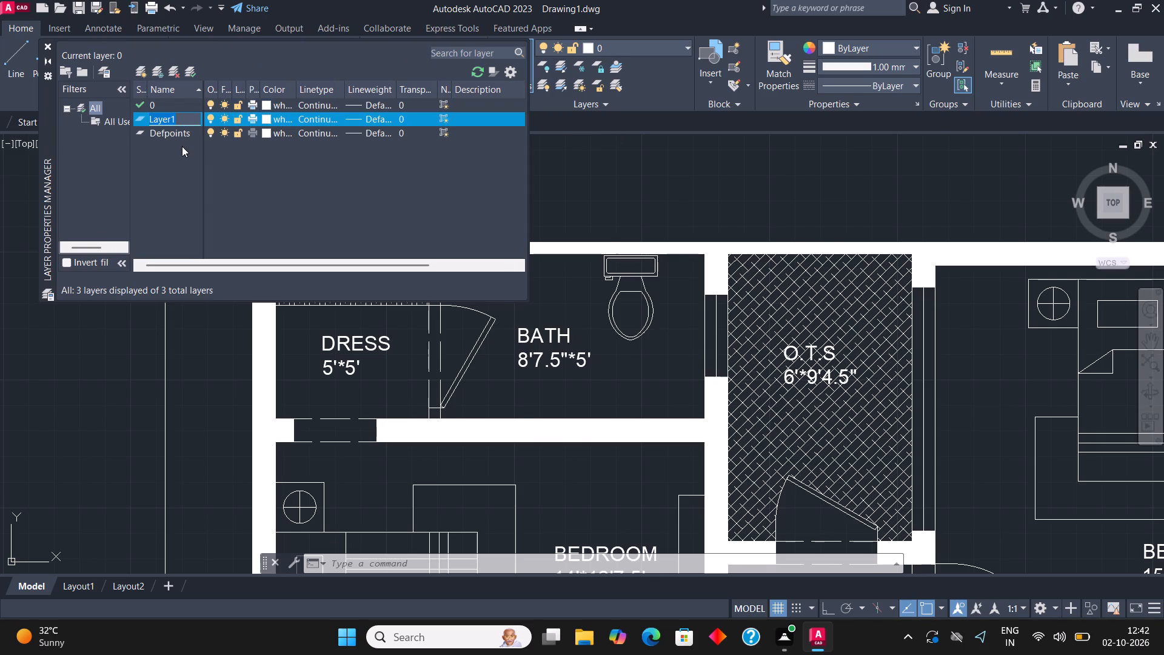
type("FUR")
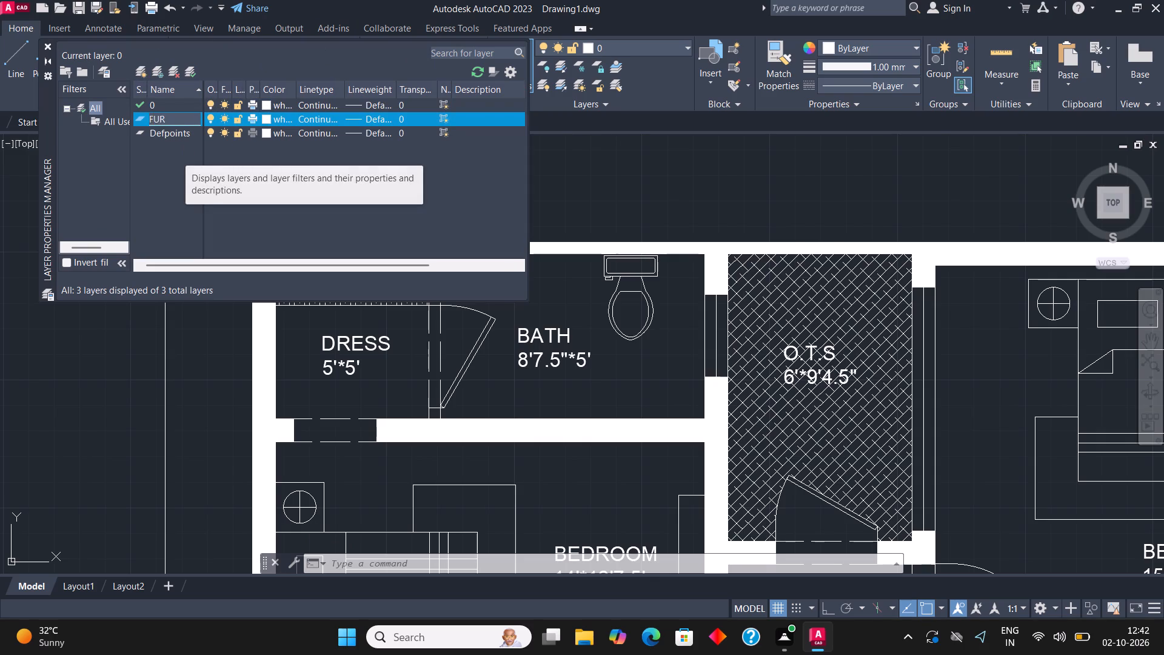
type("NITURE")
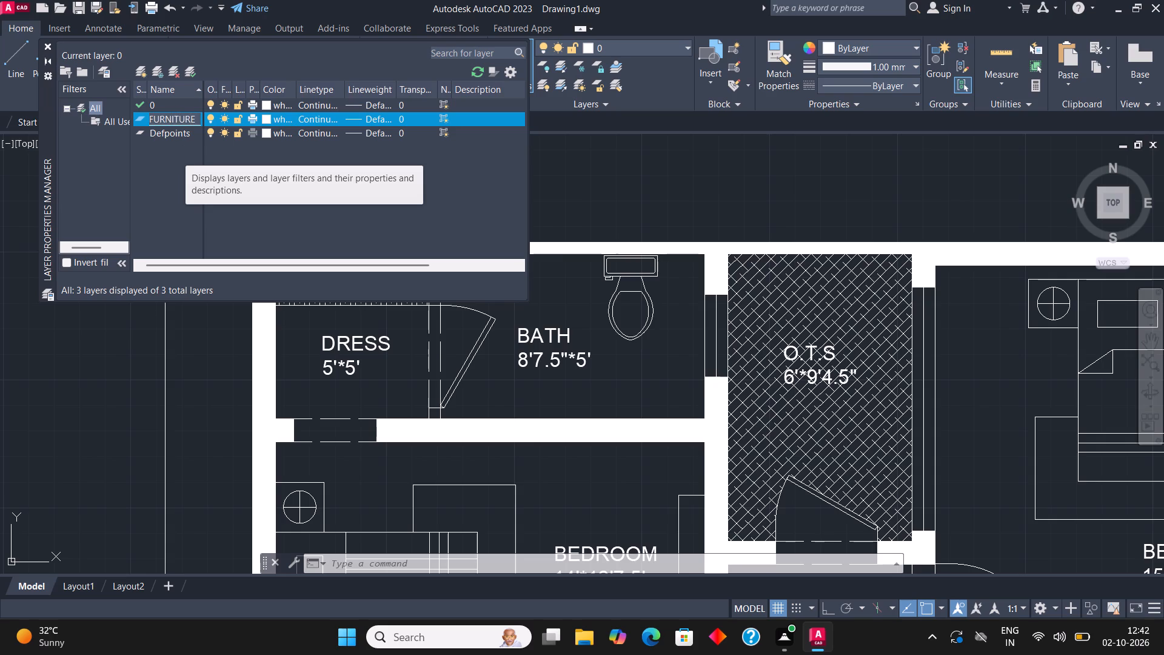
left_click(265, 118)
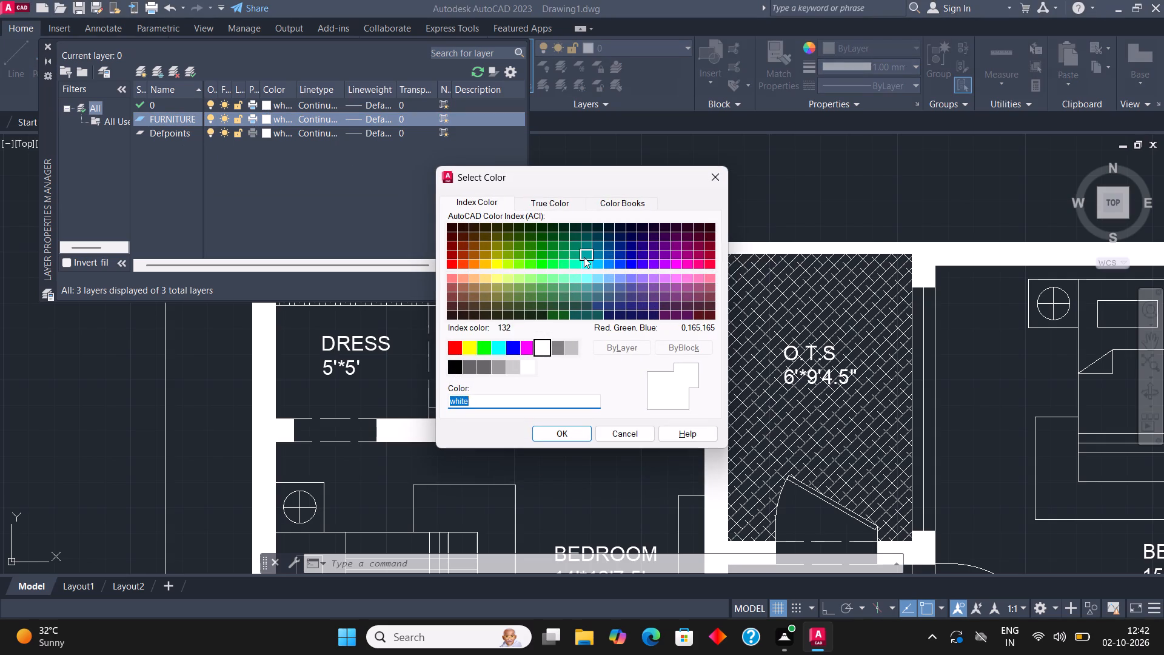
left_click(584, 257)
left_click(526, 416)
left_click(550, 426)
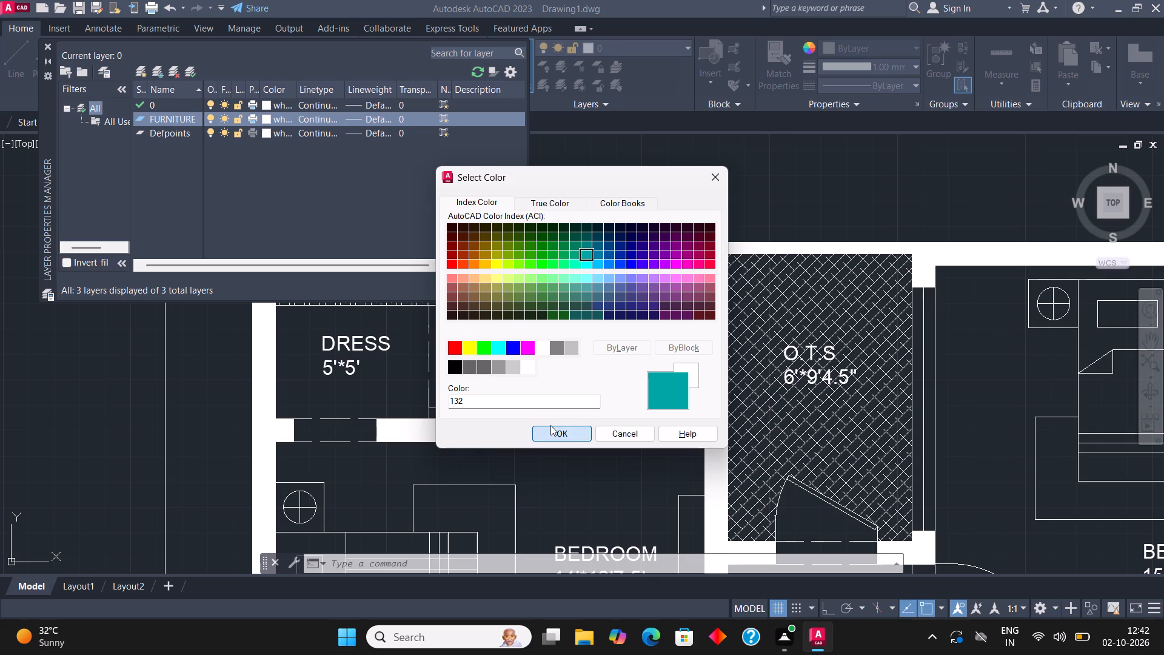
Create a layer named DOOR with colour 52.
left_click(145, 70)
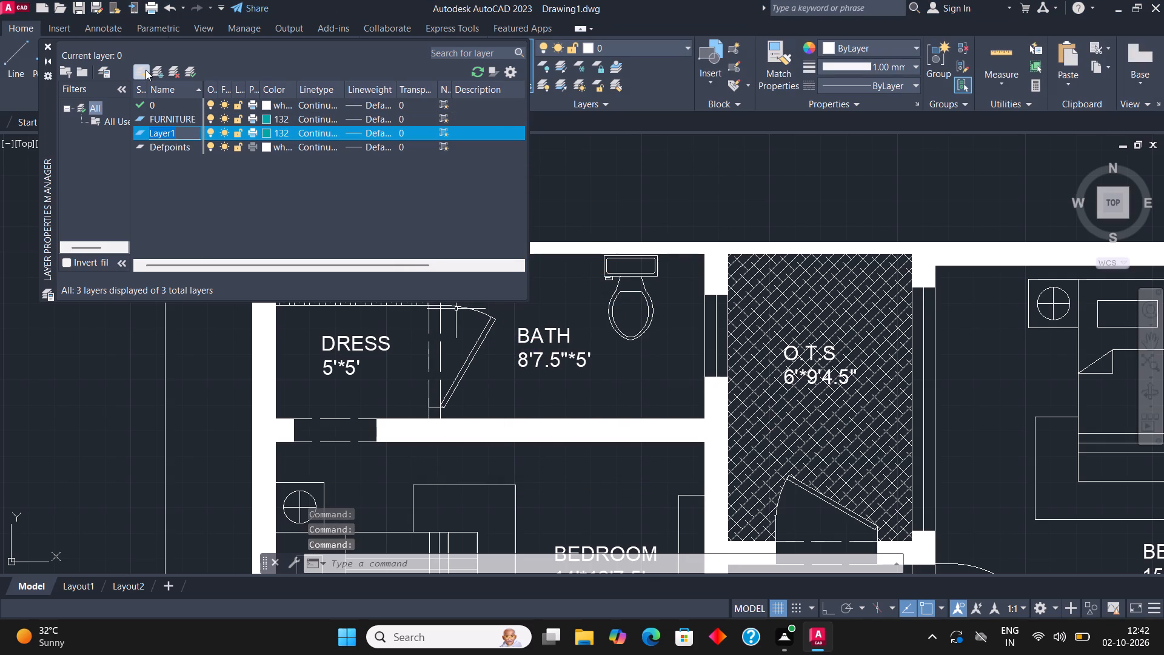
type("DOOR")
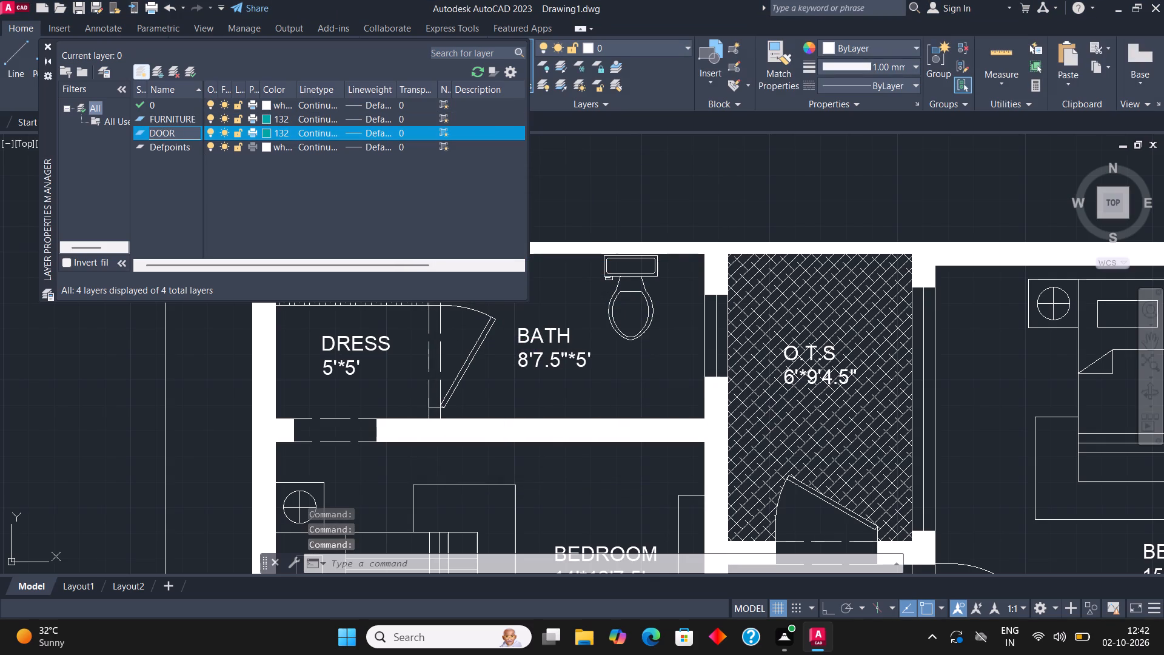
left_click(264, 134)
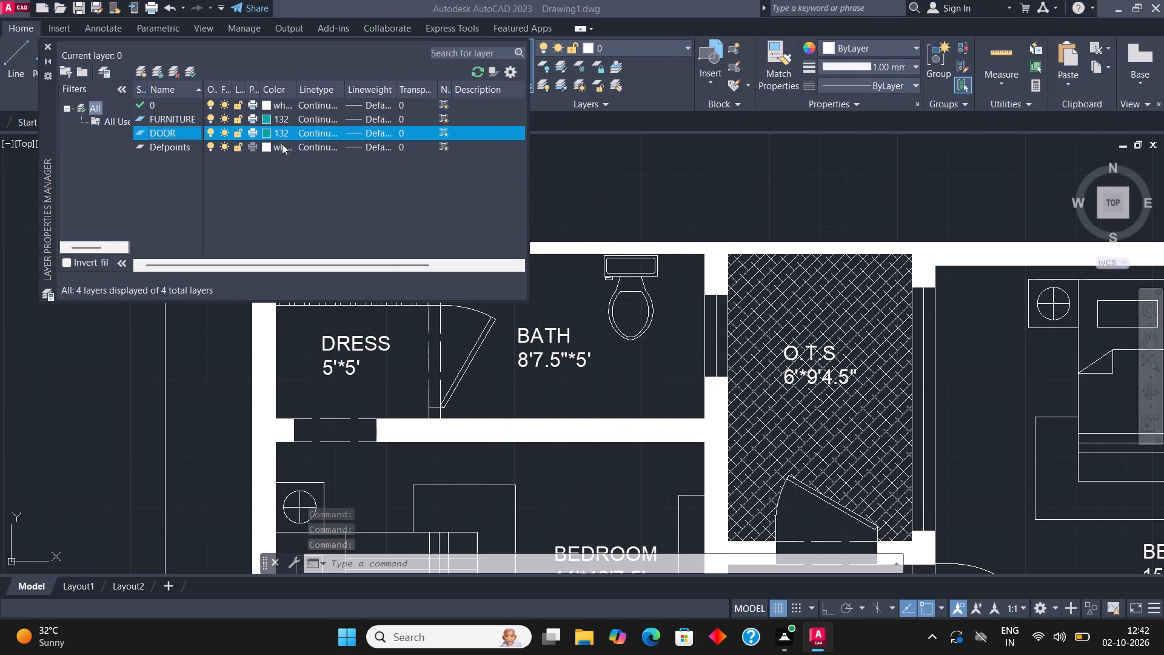
left_click(498, 255)
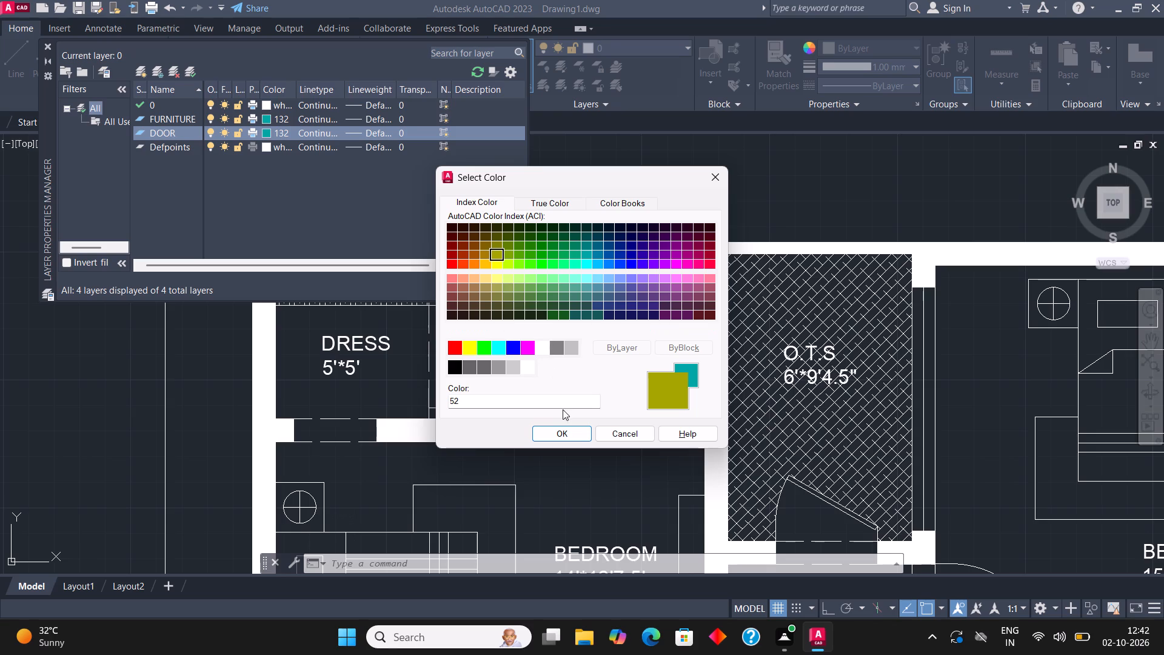
left_click(563, 432)
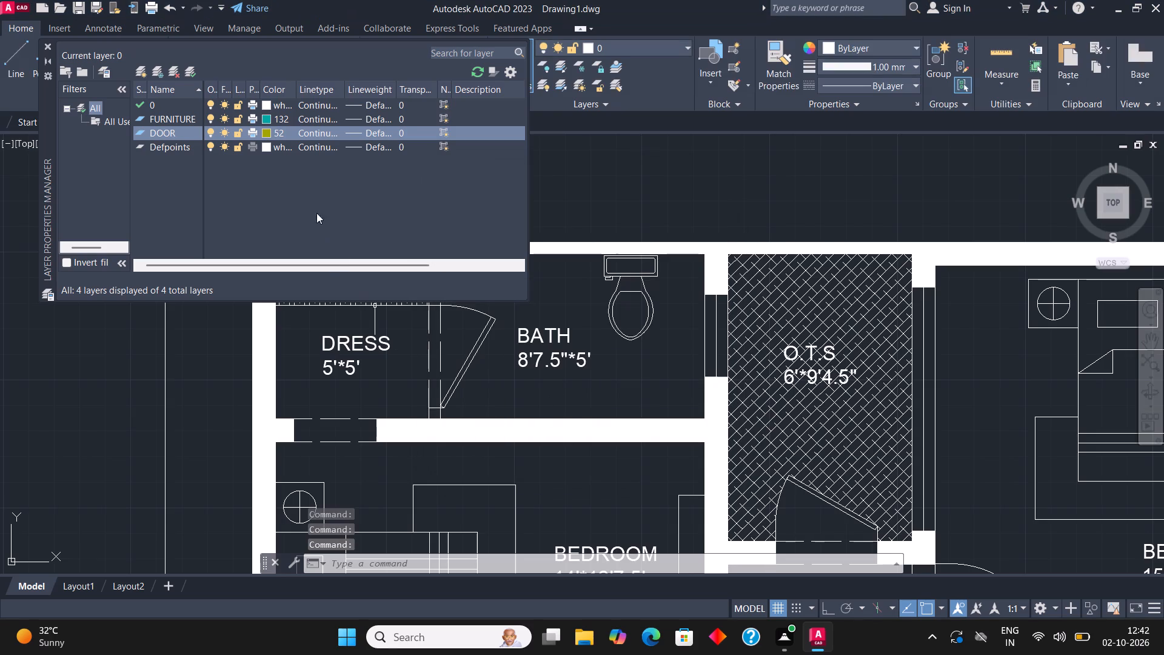
Create a layer named WIN with colour 210 and close the layer manager.
left_click(136, 66)
type("WIN")
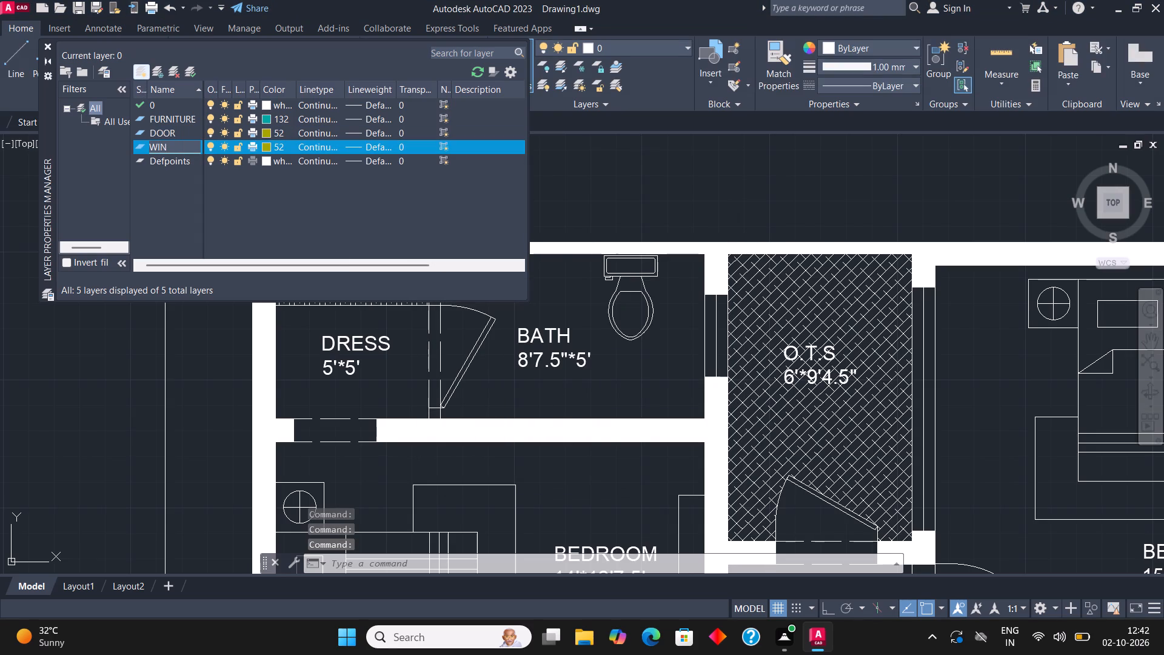
left_click(264, 146)
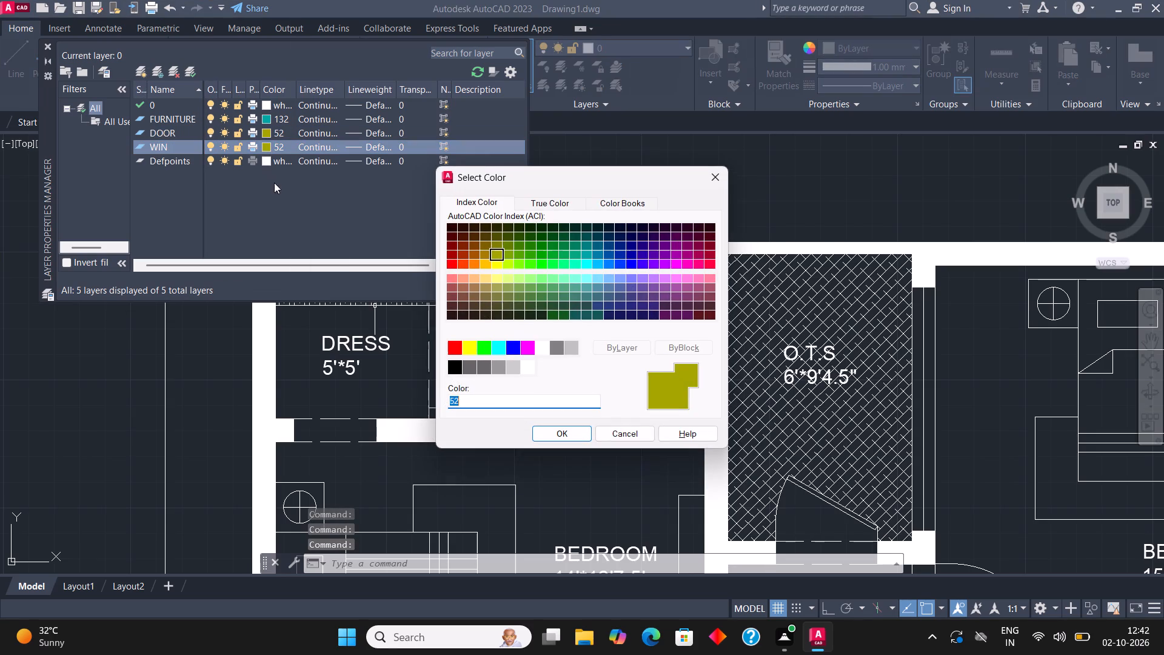
left_click(675, 263)
left_click(577, 429)
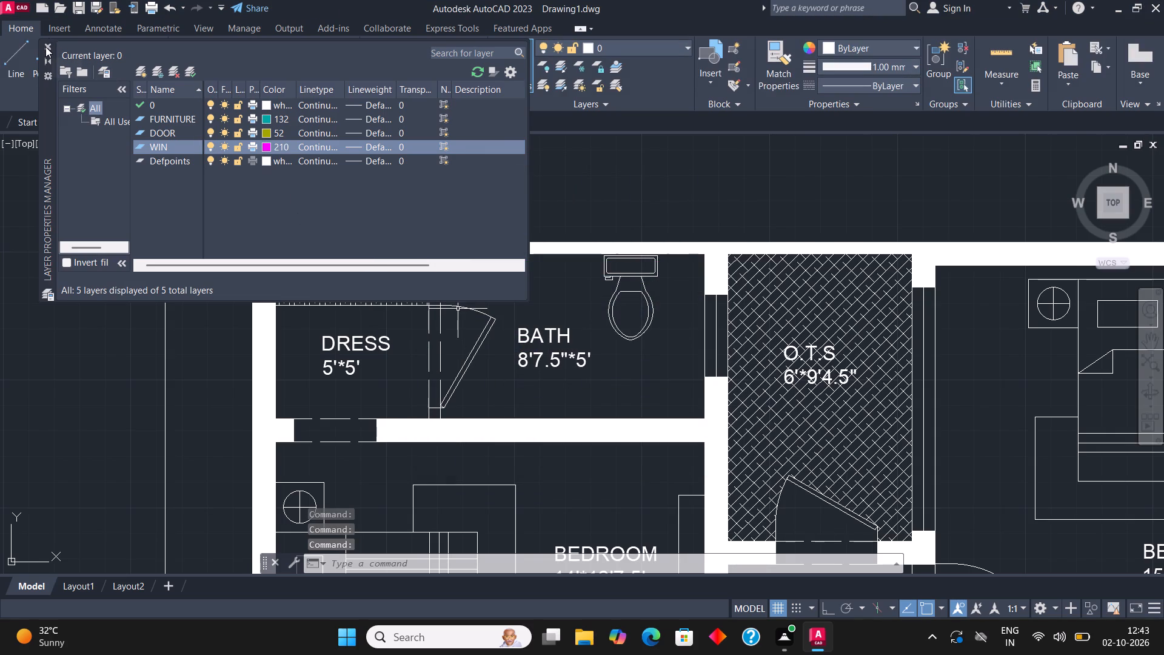
left_click(45, 47)
Select the toilet in the north bath together with similar blocks and assign them to the FURNITURE layer.
scroll(155, 235, "down", 1)
scroll(469, 284, "up", 1)
left_click(435, 255)
left_click(430, 243)
right_click(429, 243)
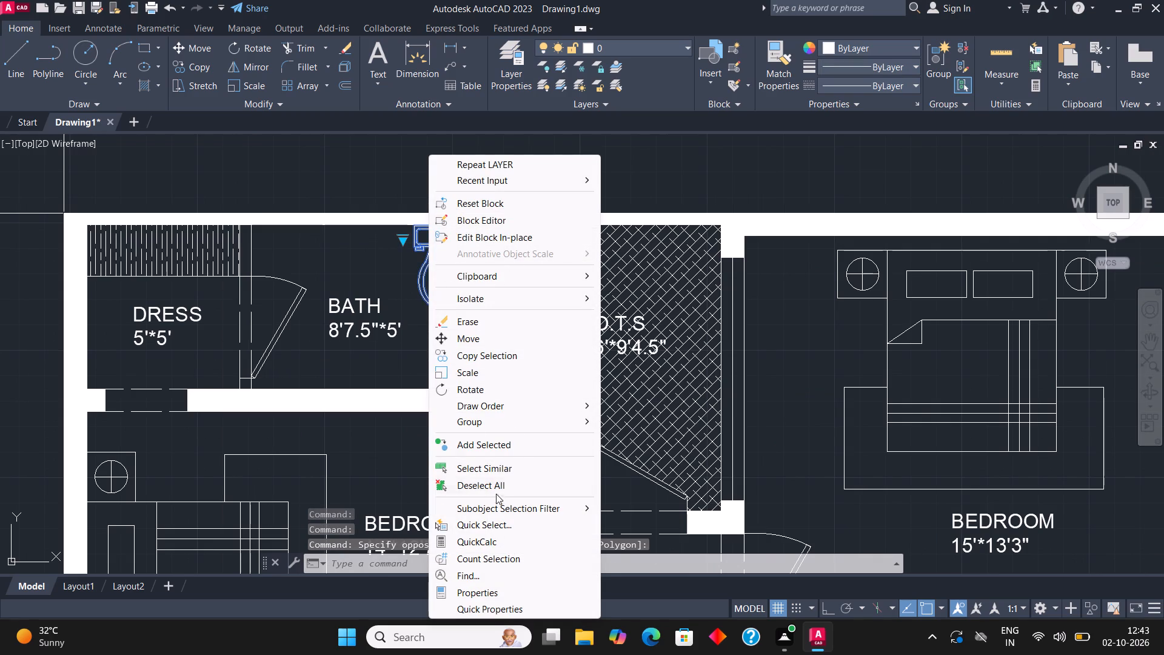
left_click(489, 471)
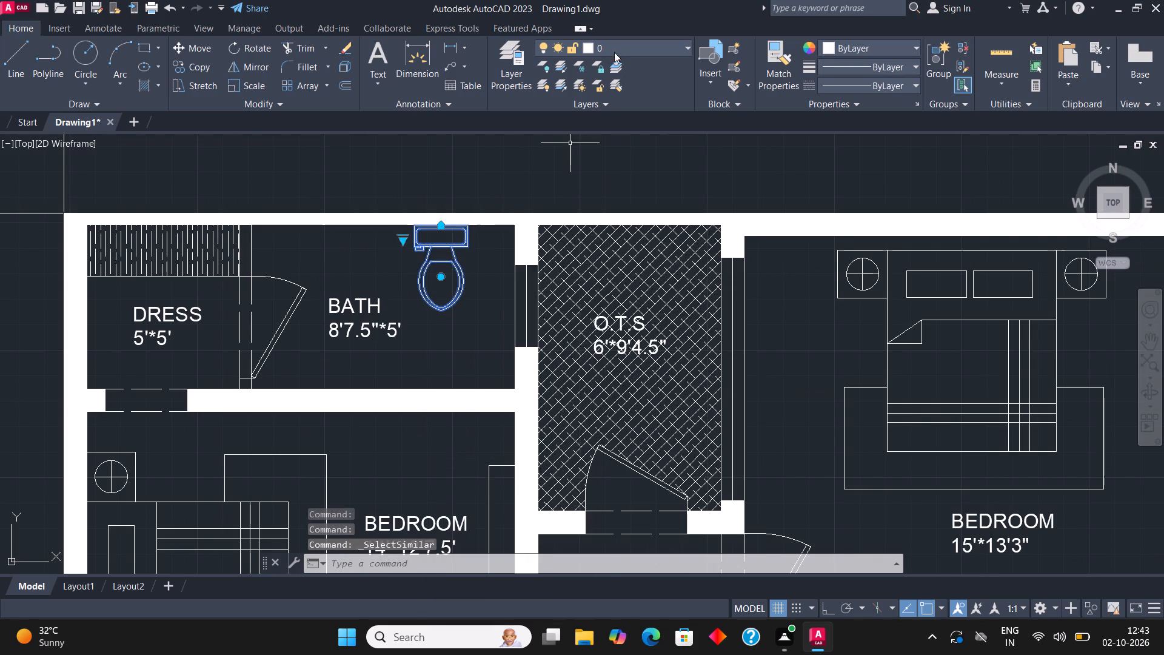
left_click(617, 46)
left_click(619, 121)
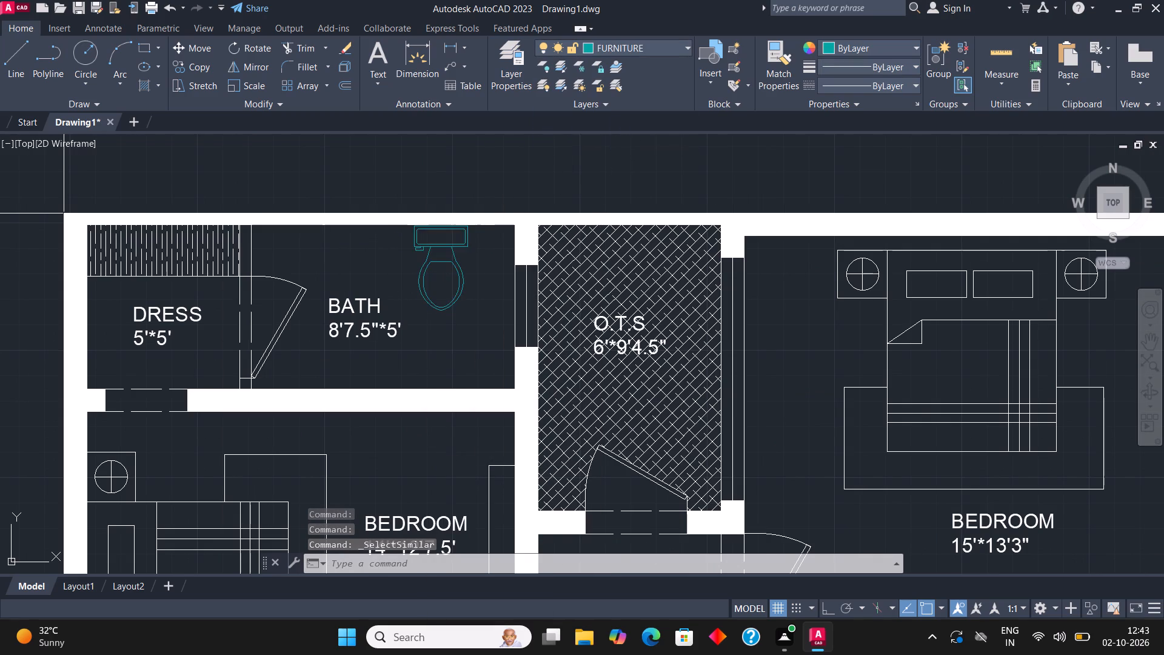
key("Escape")
Make FURNITURE the current layer and draw a rectangular washbasin counter in the northwest corner of the north bath.
middle_click_drag(352, 275, 400, 306)
scroll(393, 268, "up", 2)
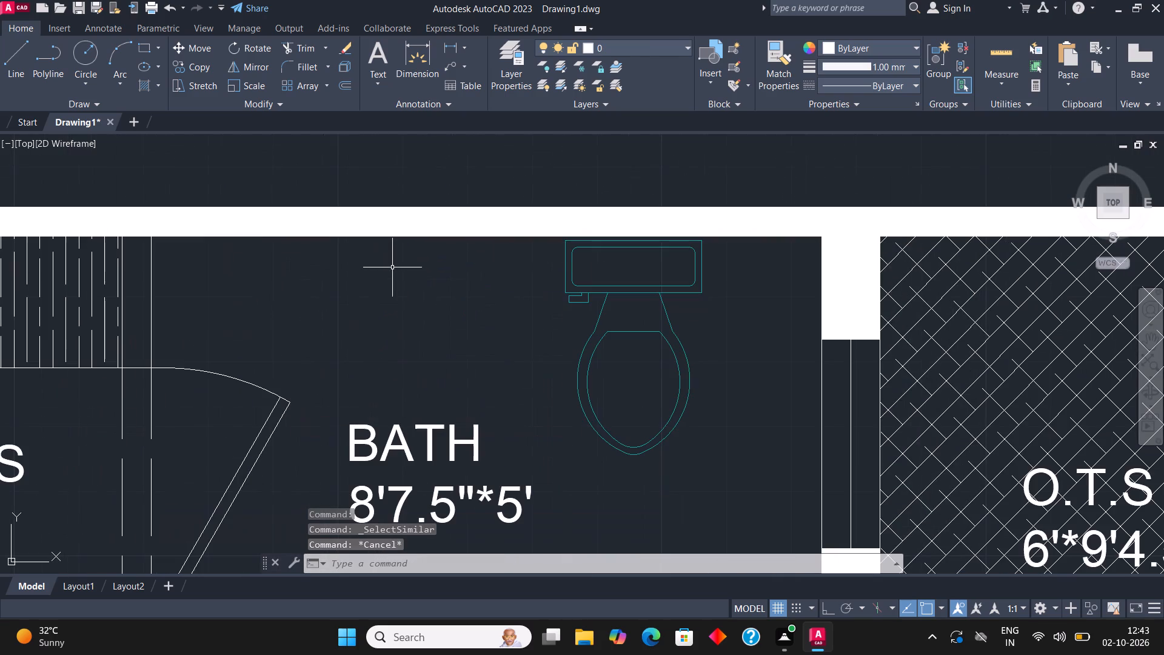
left_click(621, 42)
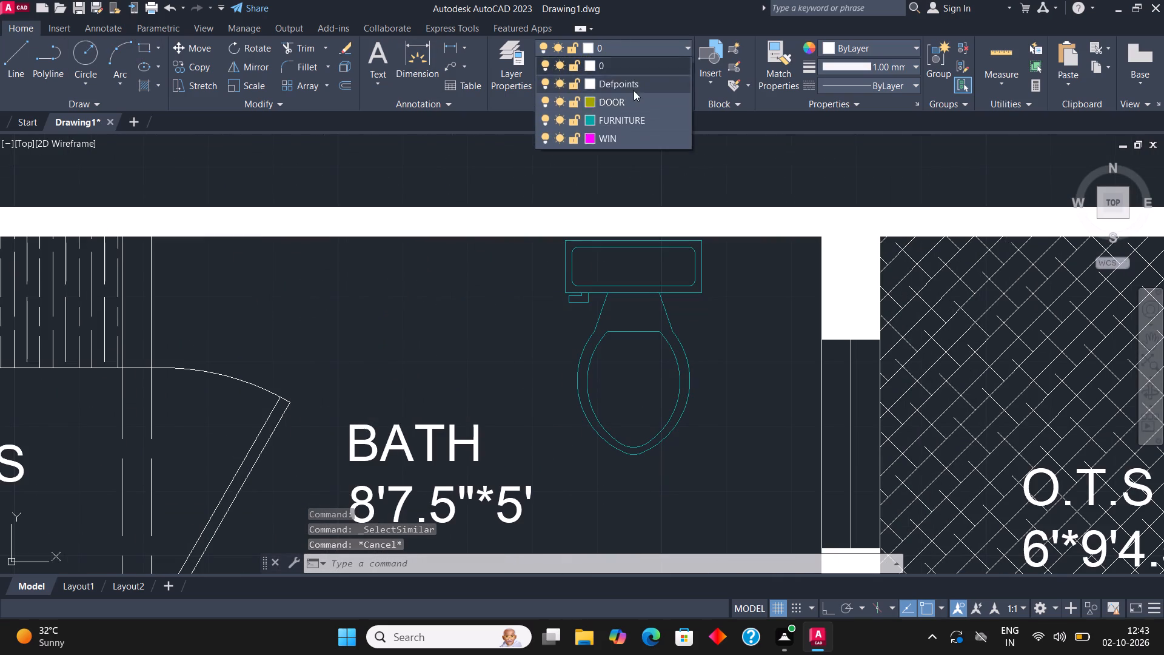
left_click(626, 118)
left_click(148, 47)
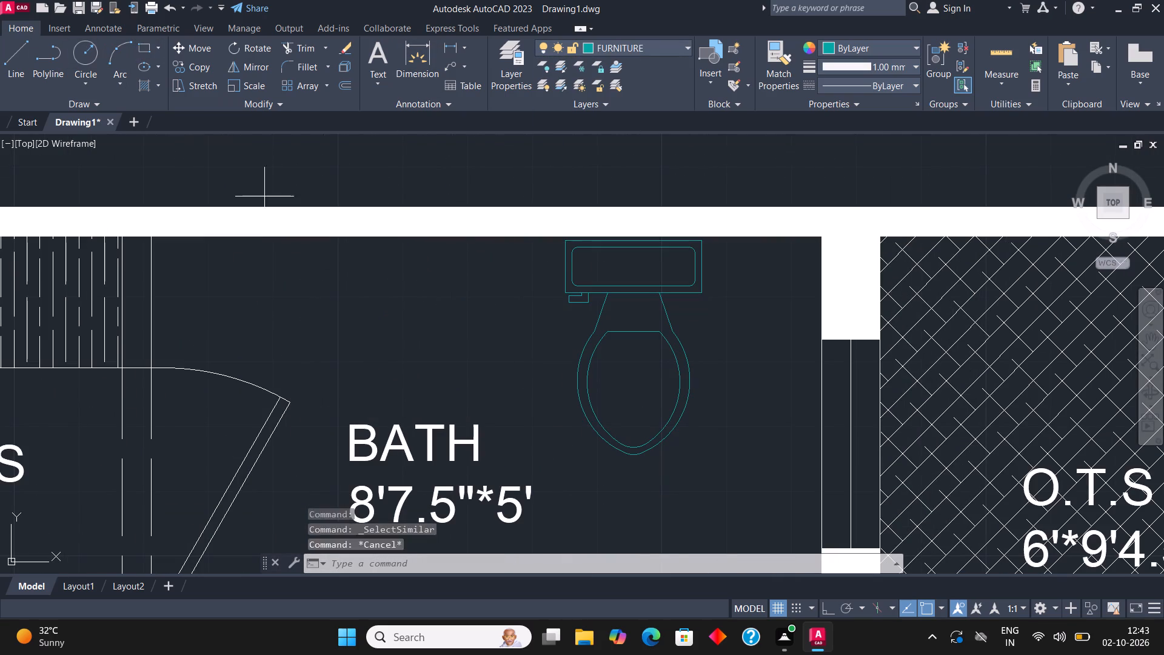
left_click(151, 241)
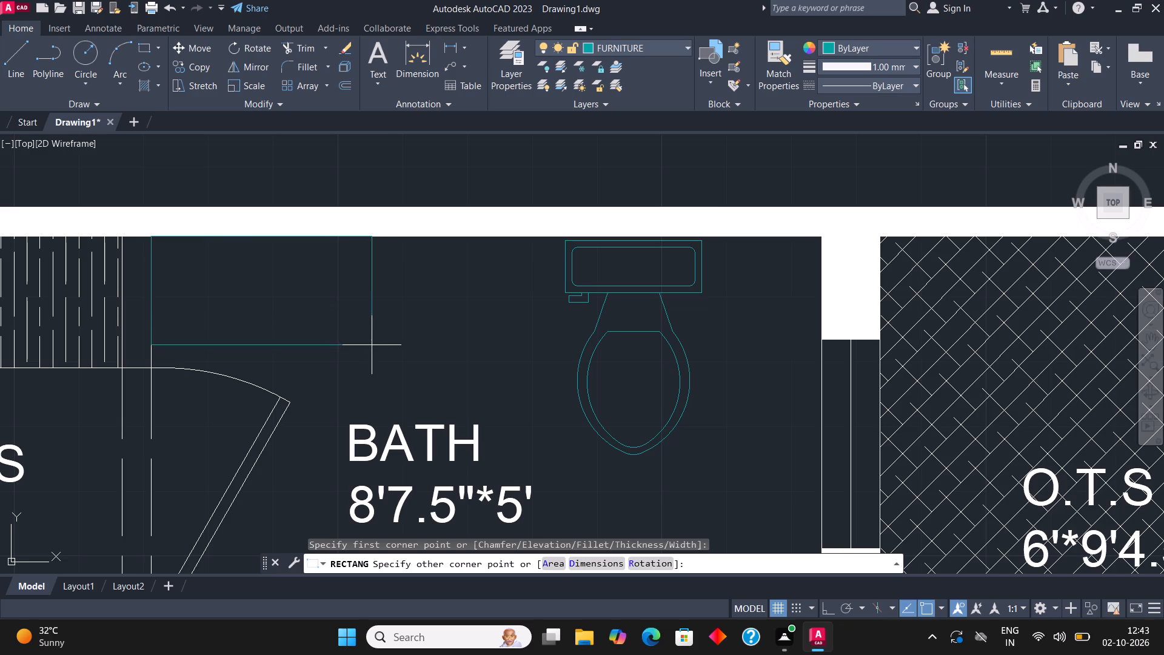
left_click(372, 347)
Draw an ellipse for the washbasin bowl over the western half of the bath counter.
left_click(144, 64)
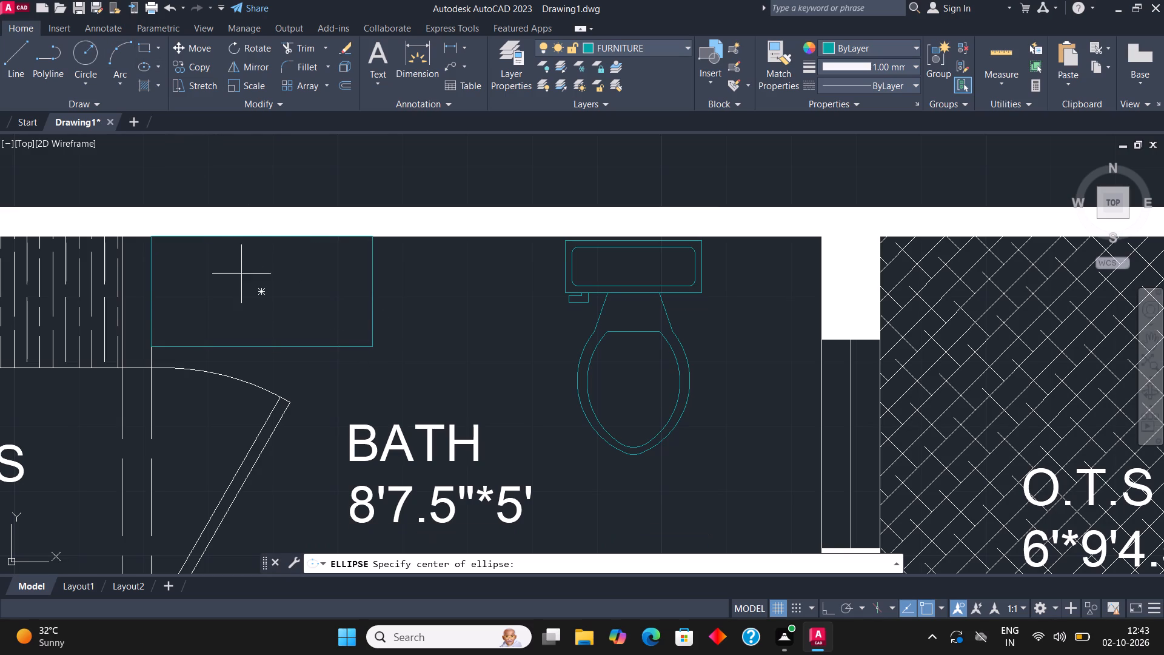
left_click(234, 287)
left_click(279, 287)
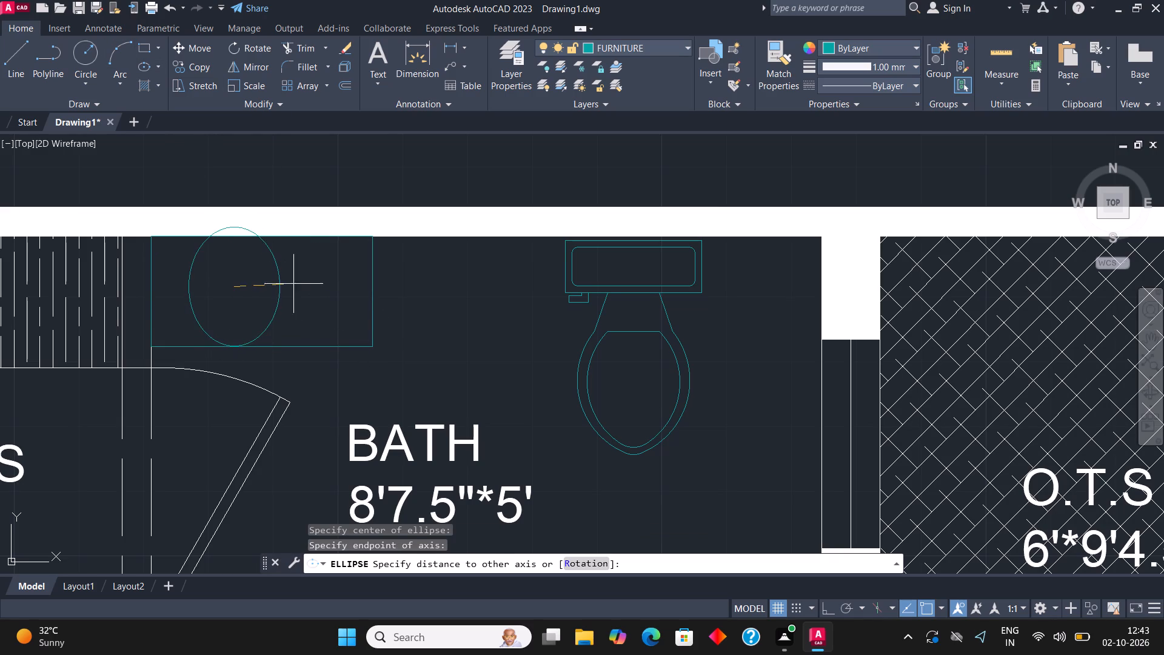
left_click(293, 284)
Rotate the basin ellipse a quarter turn clockwise about a point inside the counter, with Ortho on, so its long axis runs east-west.
left_click(278, 279)
left_click(258, 45)
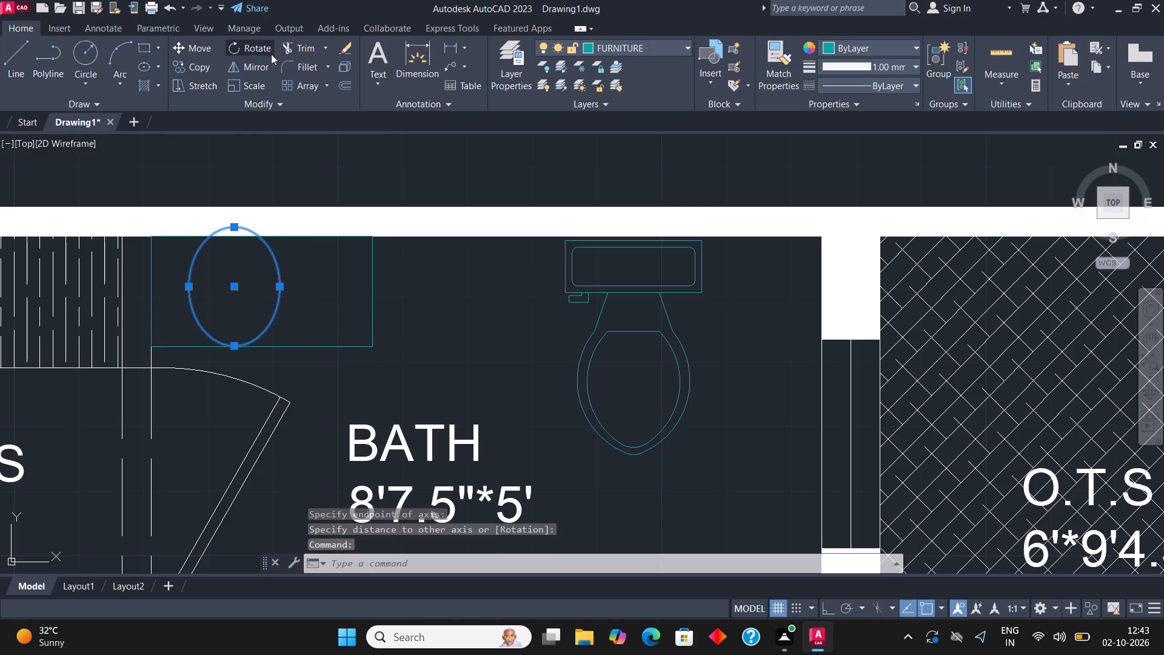
left_click(299, 285)
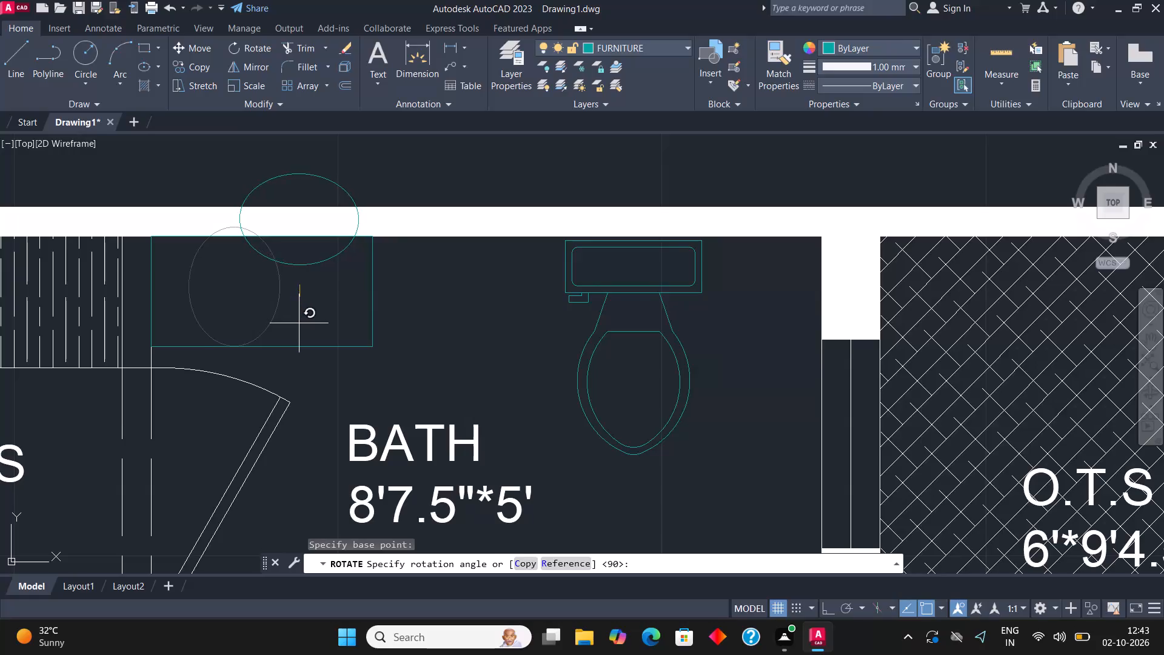
key("F8")
left_click(298, 315)
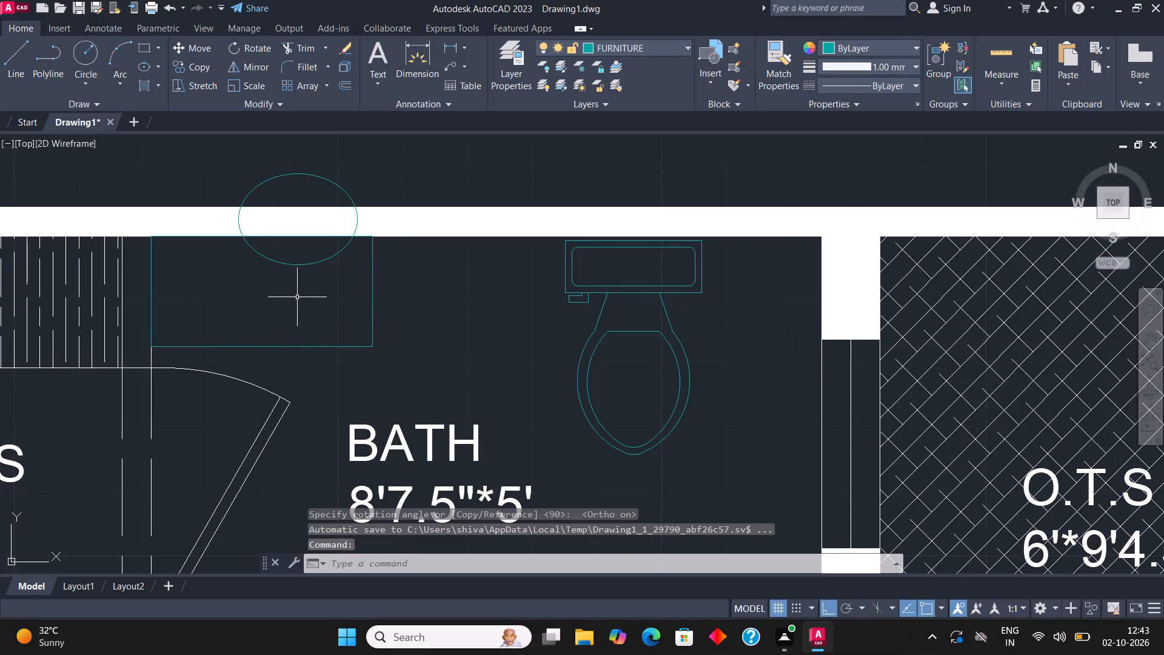
Move the basin ellipse south off the wall, then west with Ortho off, to the middle of the bath counter.
left_click(299, 262)
left_click(298, 270)
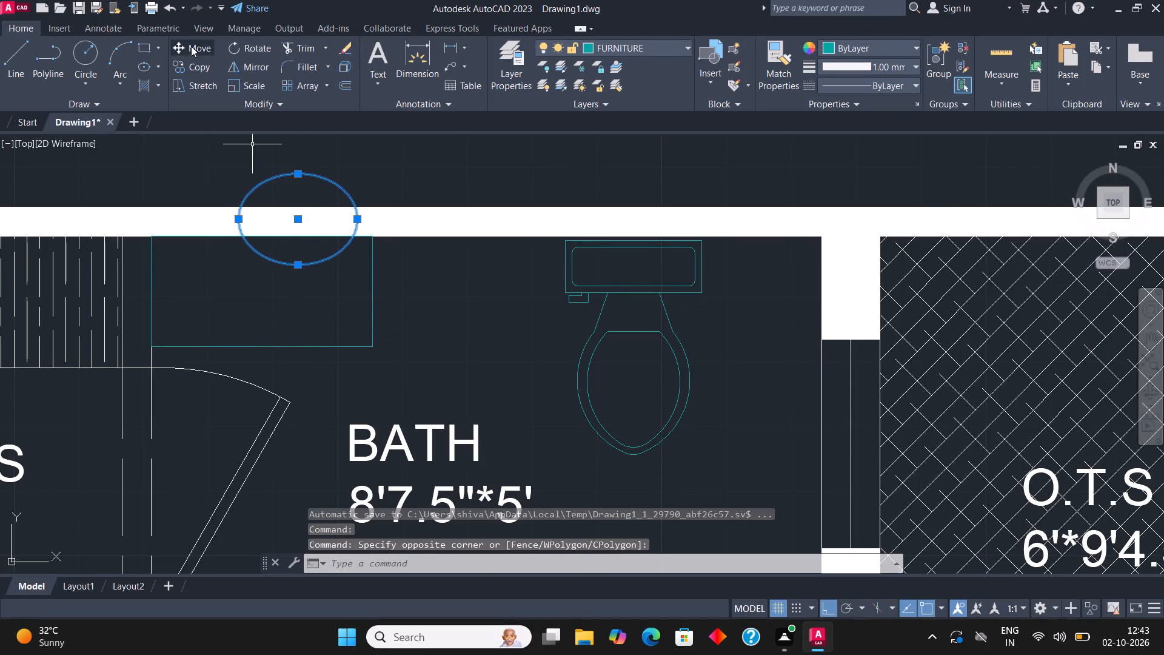
left_click(191, 46)
left_click(291, 247)
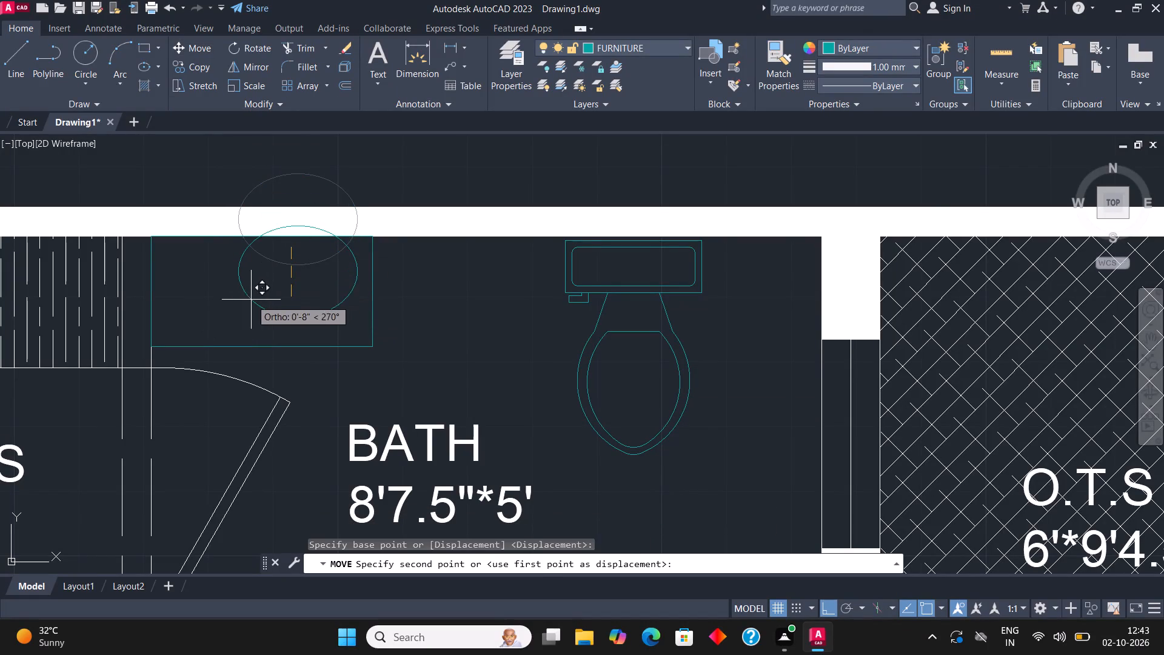
left_click(247, 302)
left_click(287, 319)
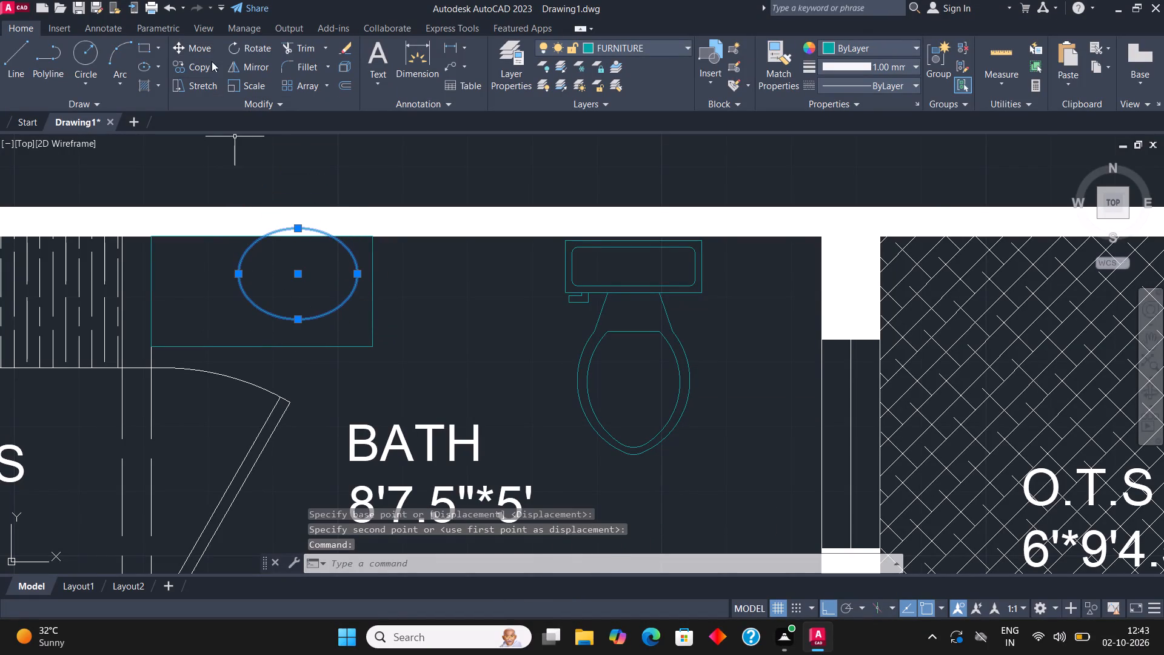
left_click(206, 55)
left_click(300, 274)
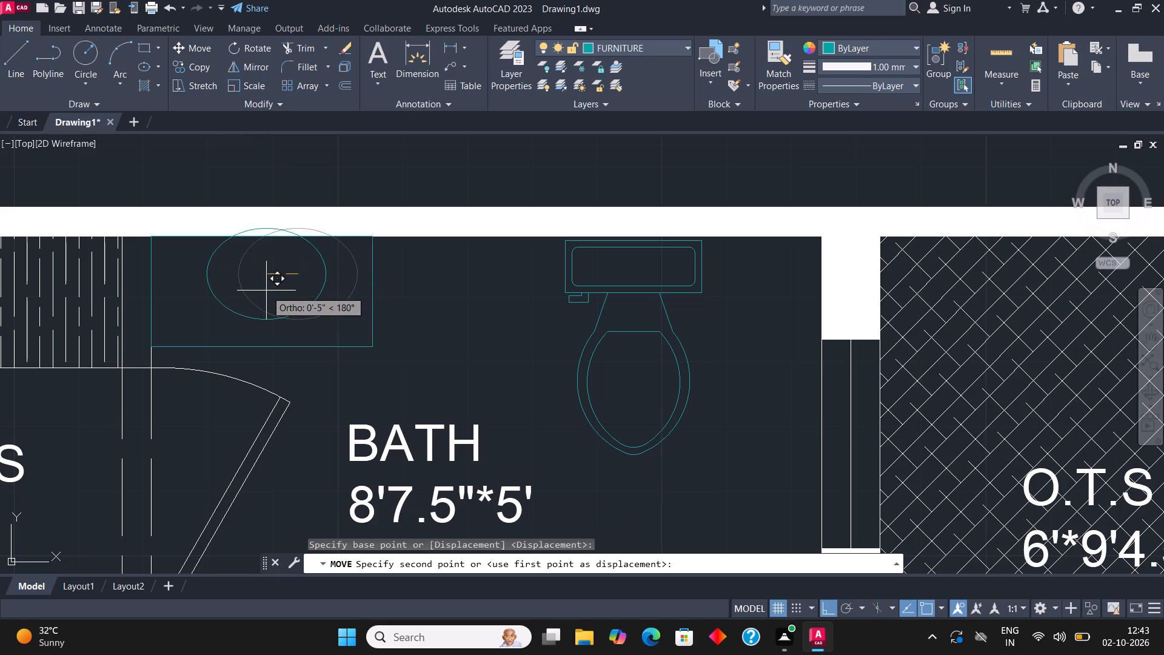
key("F8")
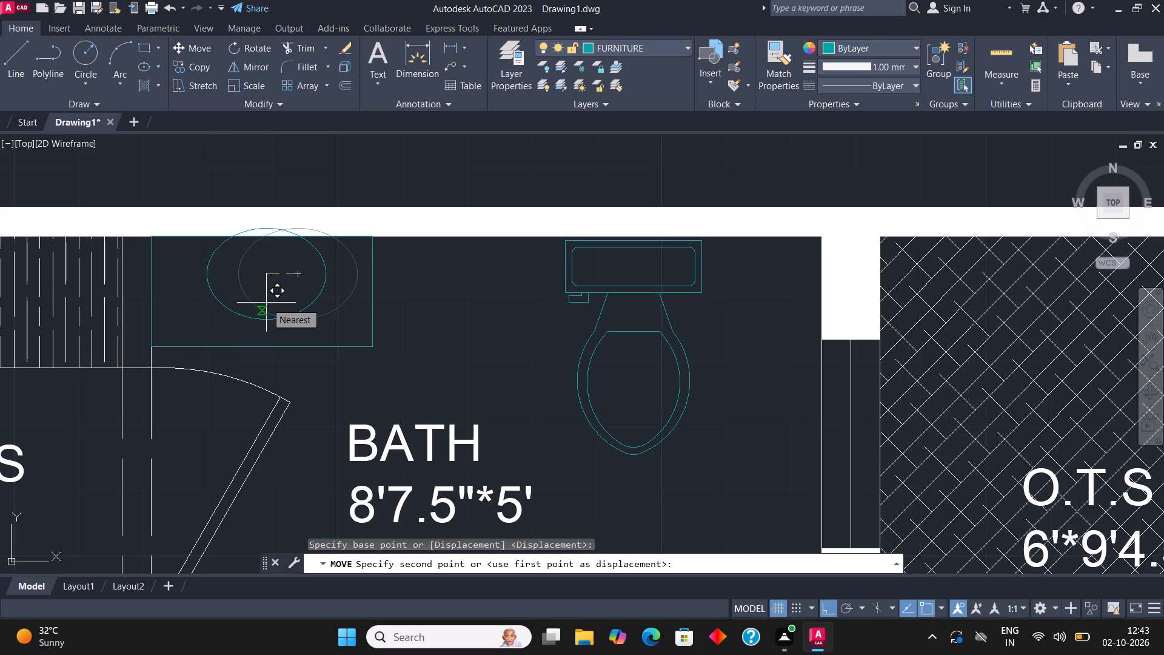
left_click(264, 292)
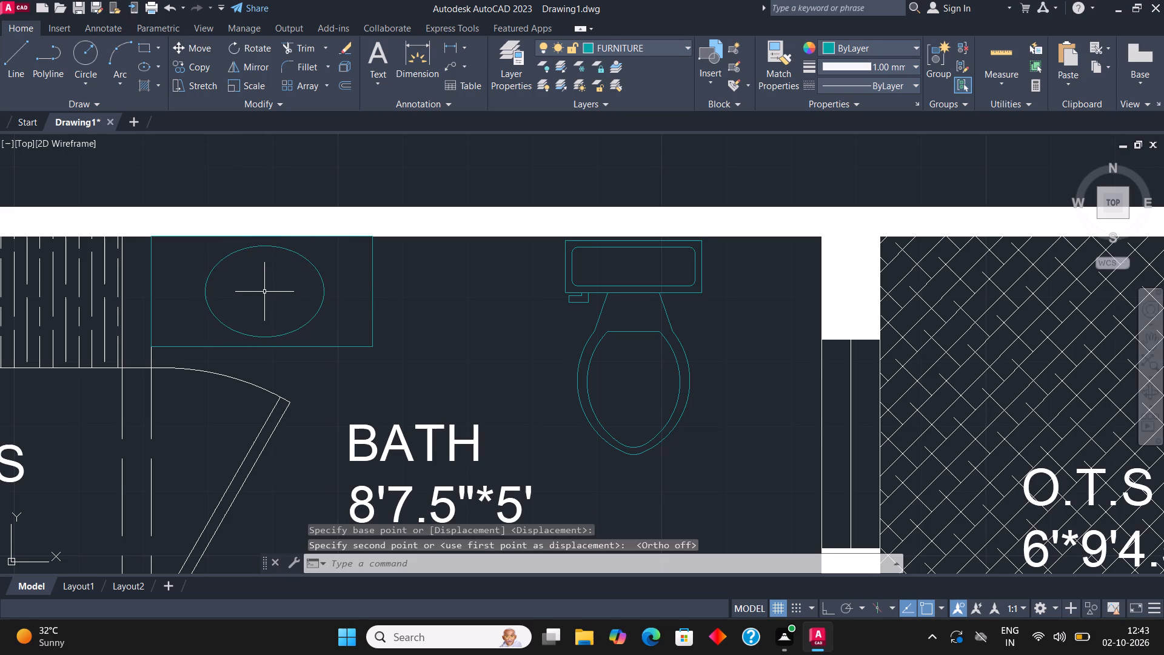
Draw a circle of about 1-inch radius at the basin ellipse's north quadrant and move it just inside the bowl.
left_click(84, 47)
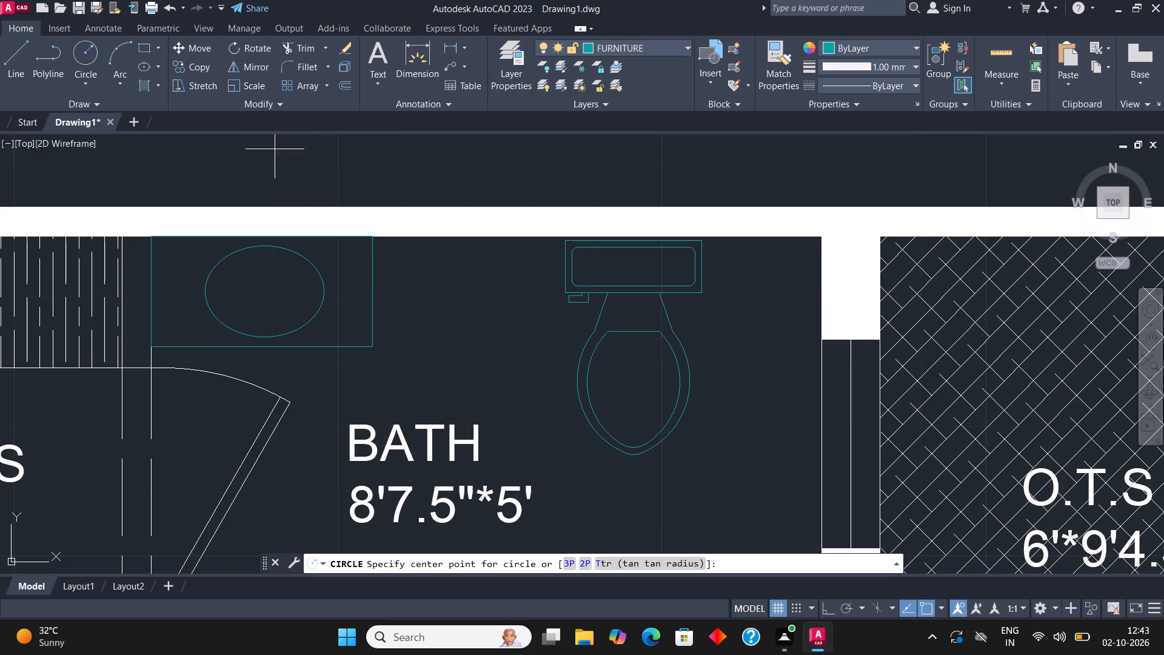
left_click(264, 247)
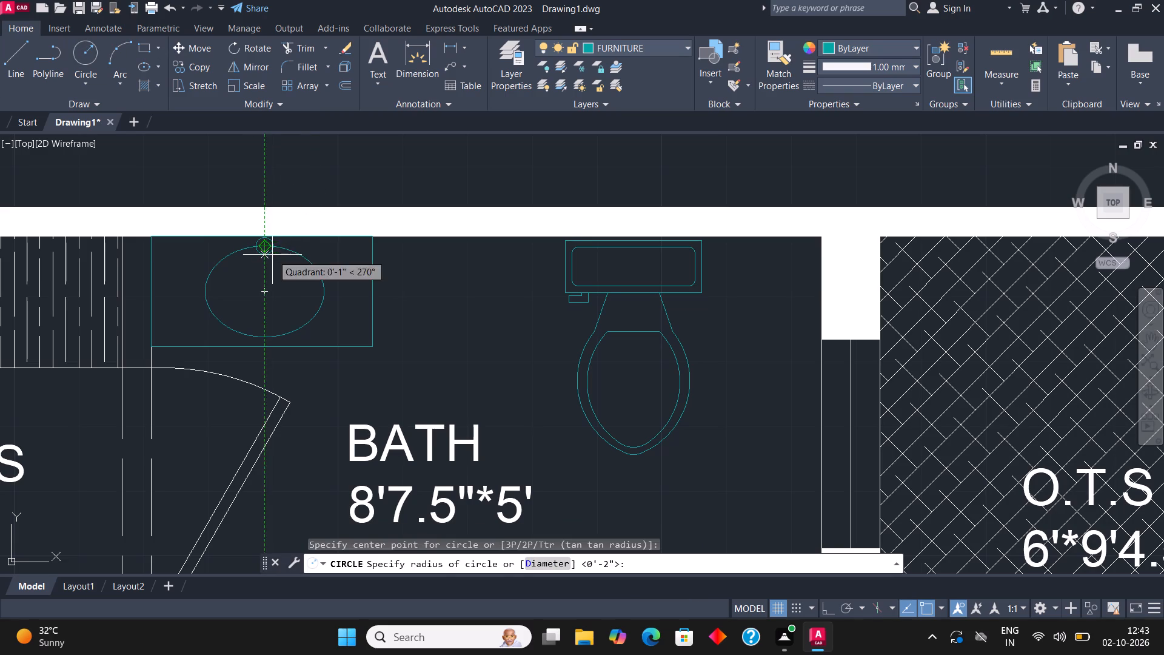
left_click(272, 255)
scroll(269, 247, "up", 3)
left_click(267, 264)
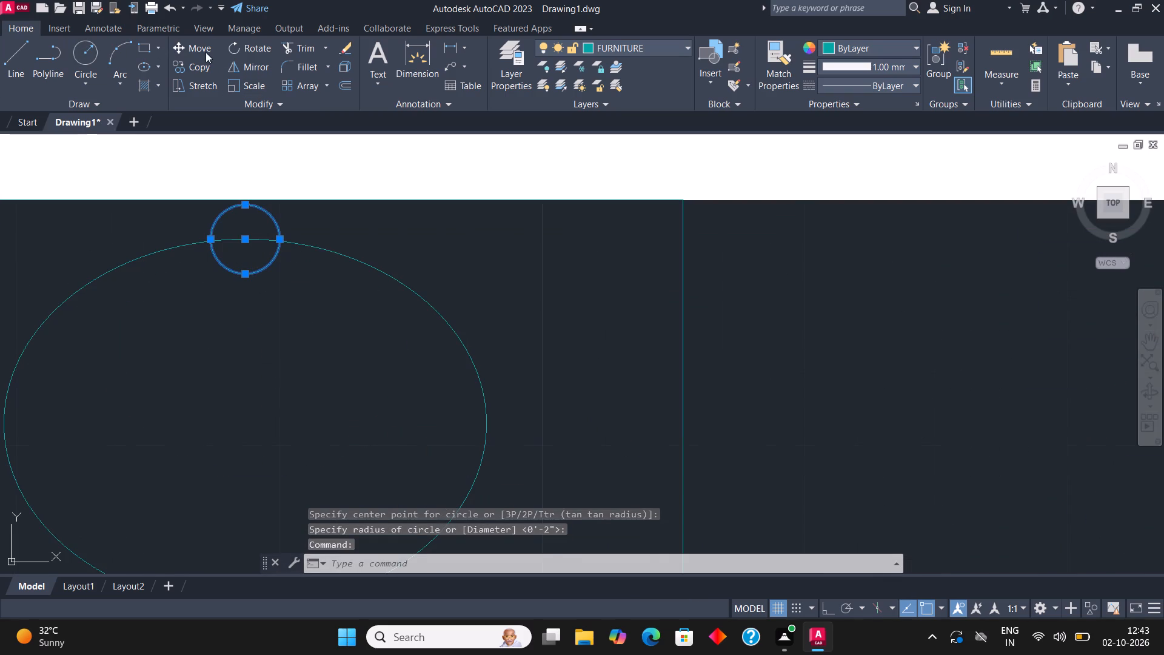
left_click(206, 52)
left_click(245, 245)
left_click(244, 271)
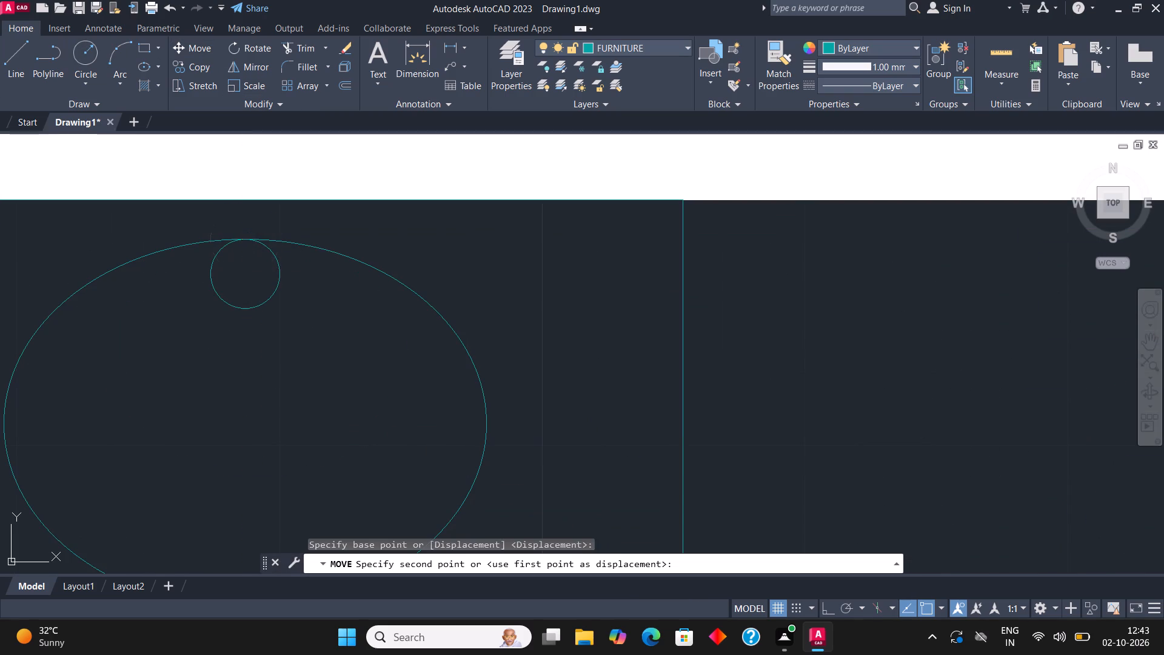
scroll(329, 234, "down", 2)
key("Escape")
Assign the bed, bedside tables and rug in the 15'*13'3" bedroom to the FURNITURE layer.
scroll(377, 228, "down", 2)
middle_click_drag(601, 278, 598, 280)
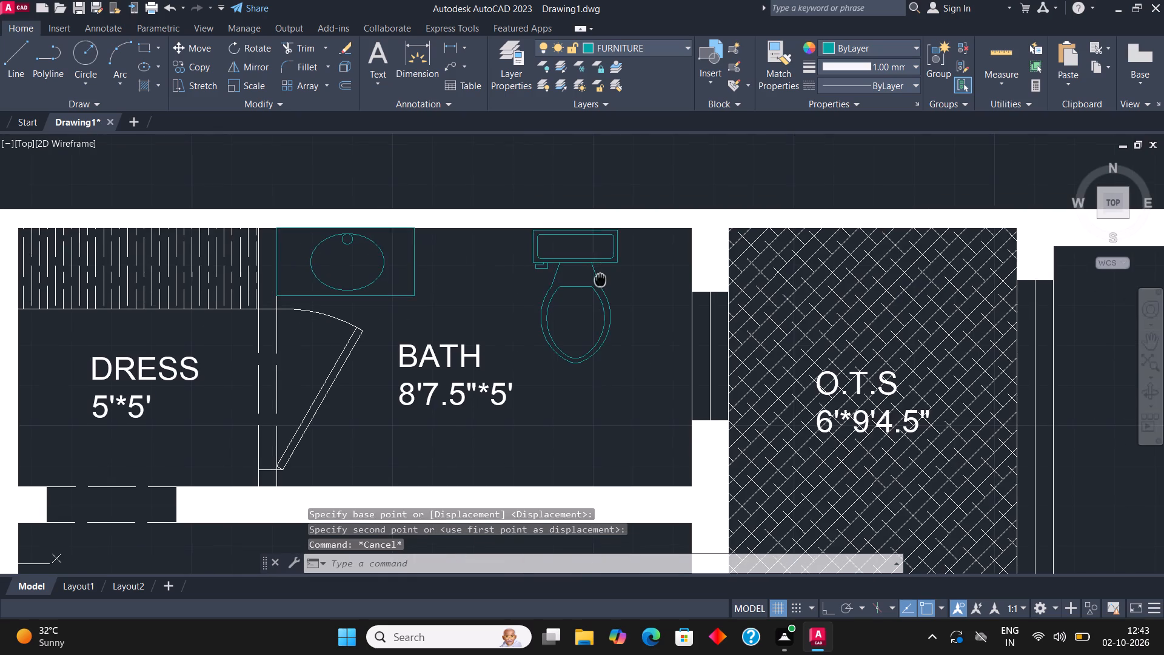
middle_click_drag(598, 280, 533, 242)
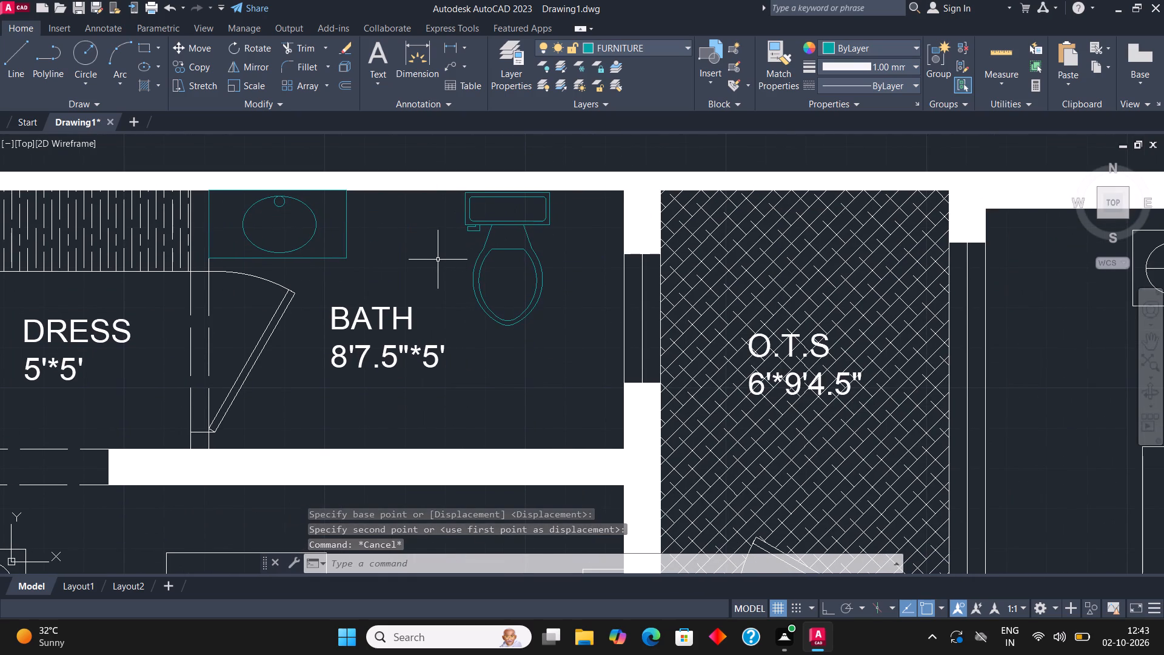
scroll(450, 227, "down", 1)
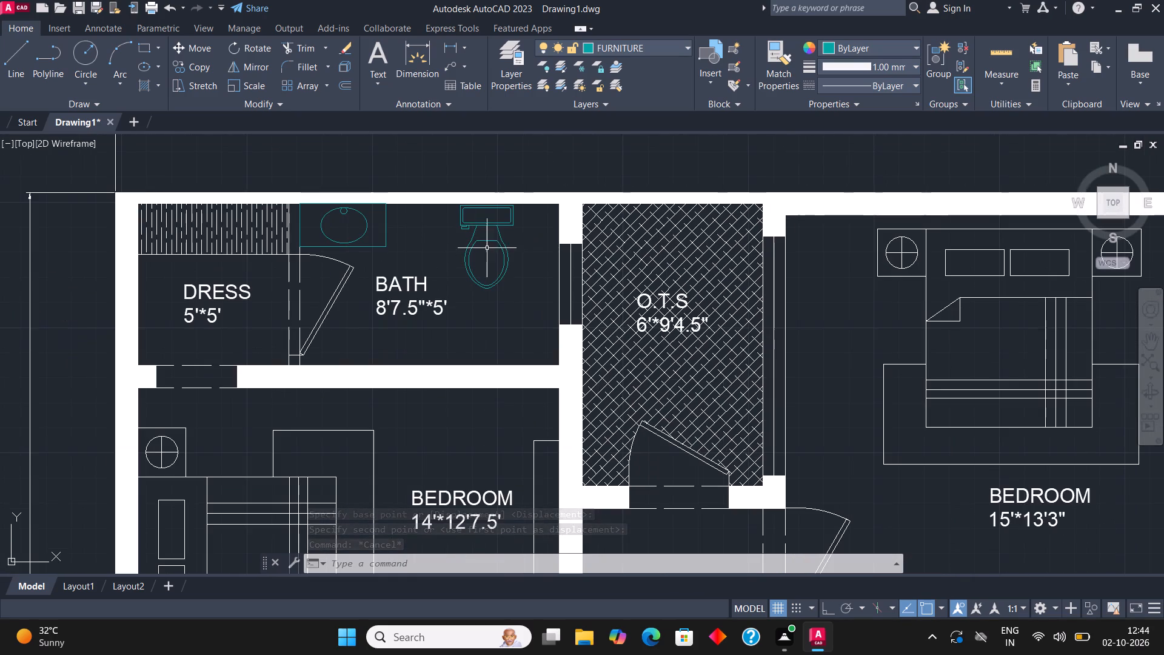
scroll(564, 269, "down", 2)
middle_click_drag(755, 292, 636, 312)
scroll(638, 312, "up", 3)
scroll(740, 405, "down", 1)
left_click(755, 495)
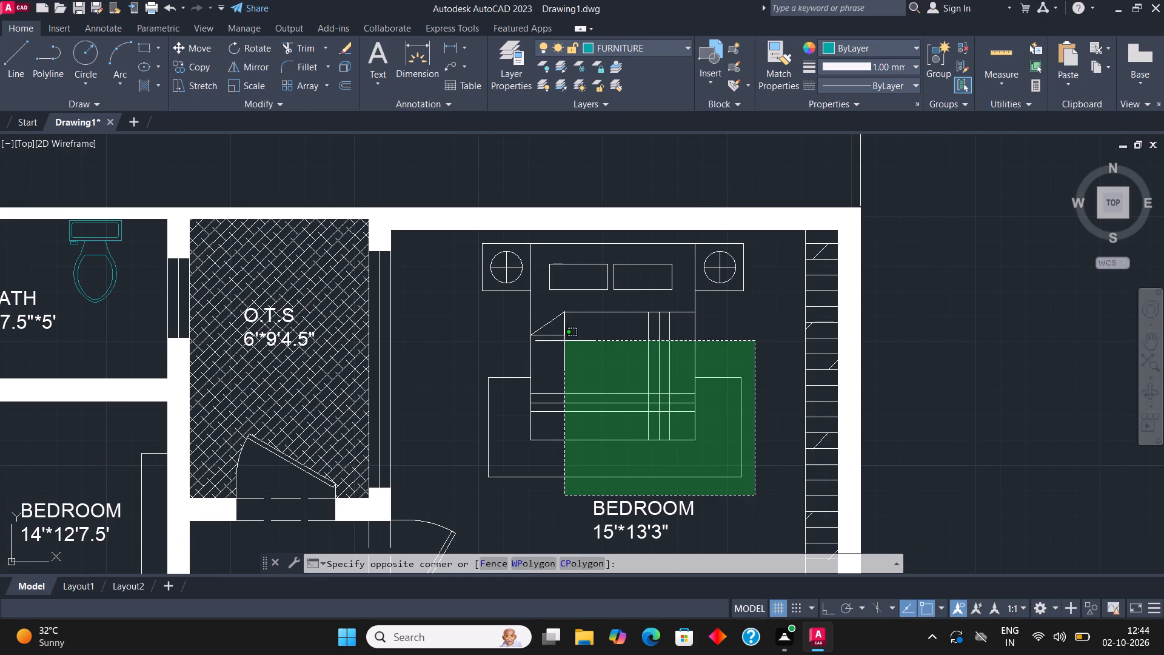
left_click(472, 240)
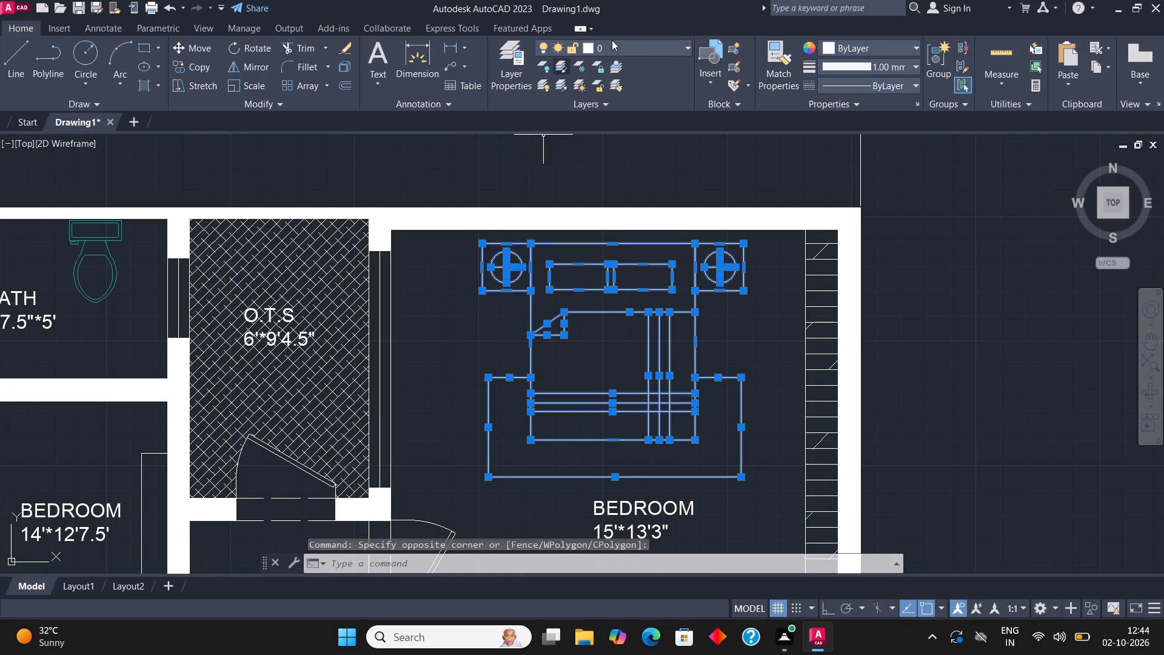
left_click(617, 47)
left_click(630, 117)
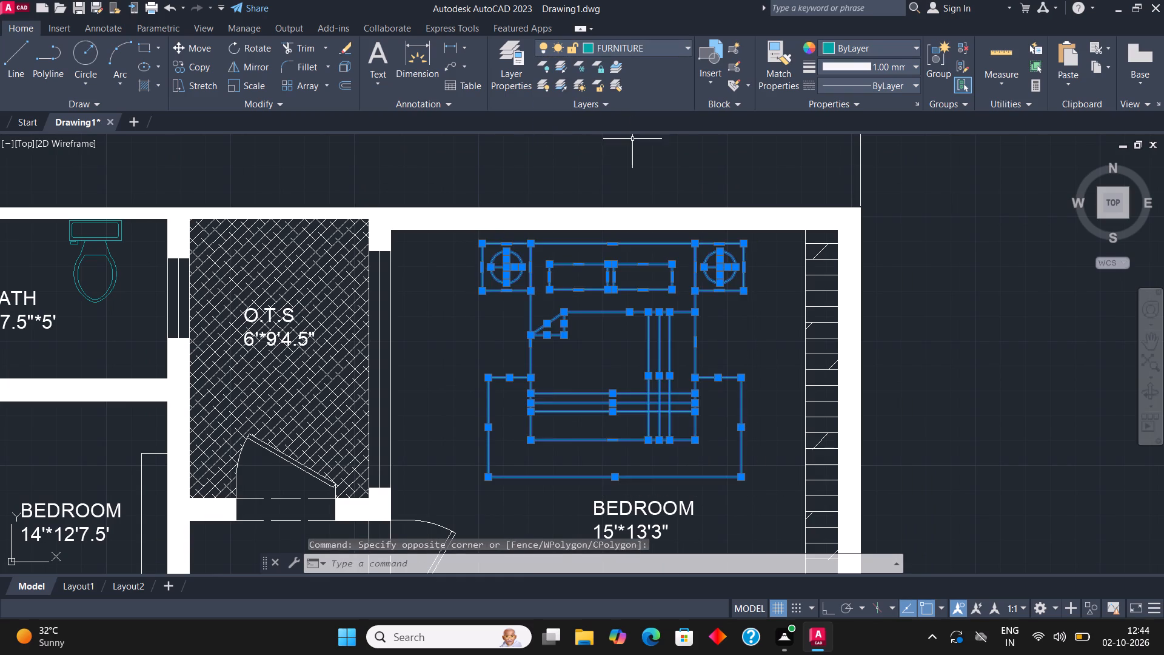
key("Escape")
Create a new layer named TEXT and set its colour to index 40.
left_click(500, 48)
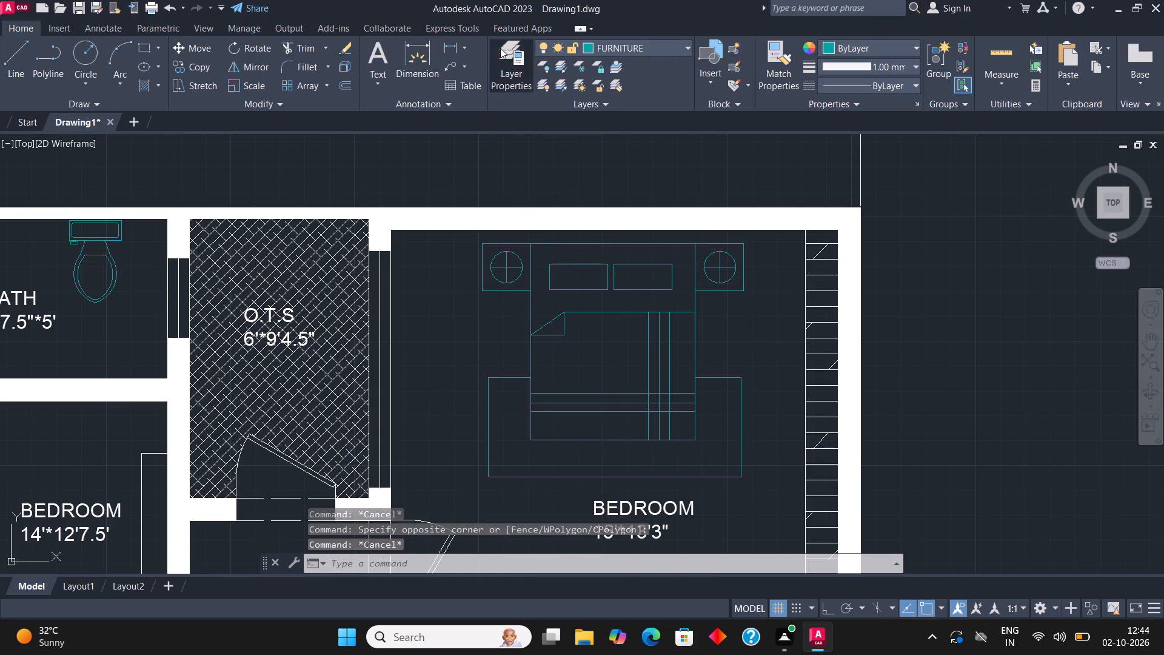
left_click(145, 69)
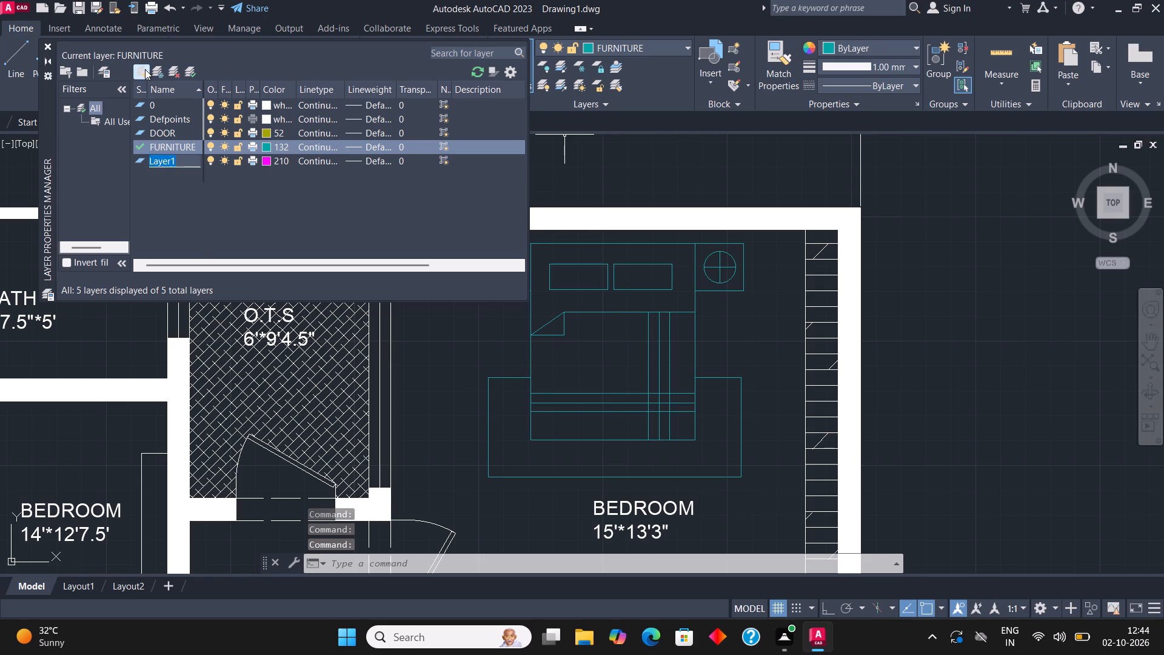
type("TE")
type("XT")
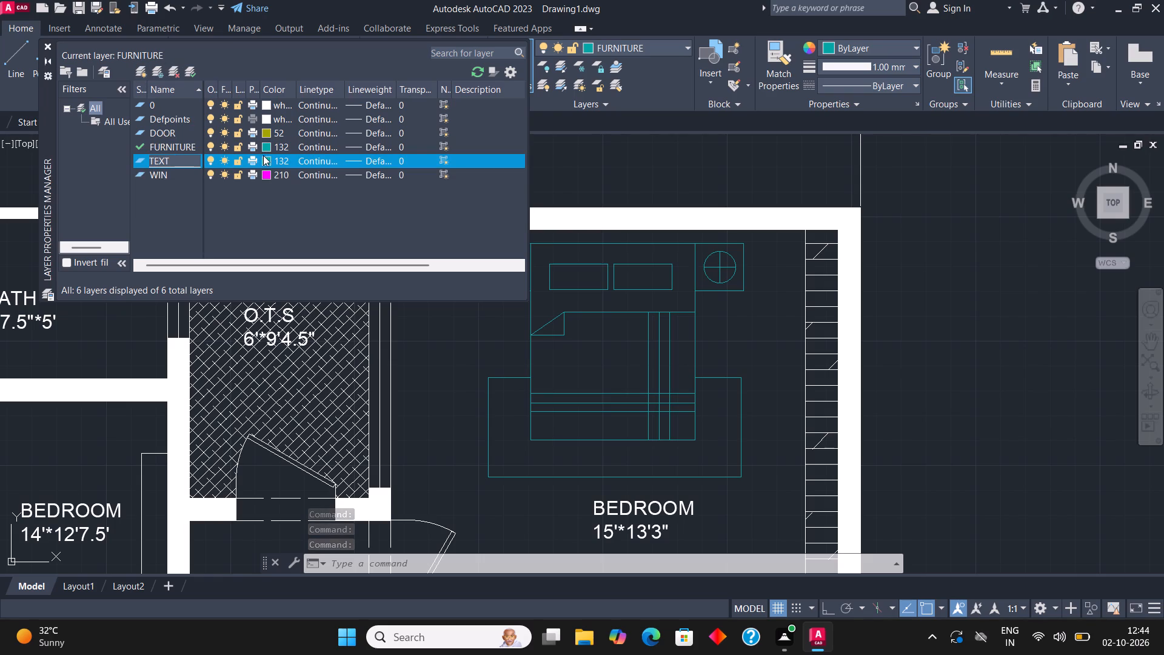
left_click(266, 162)
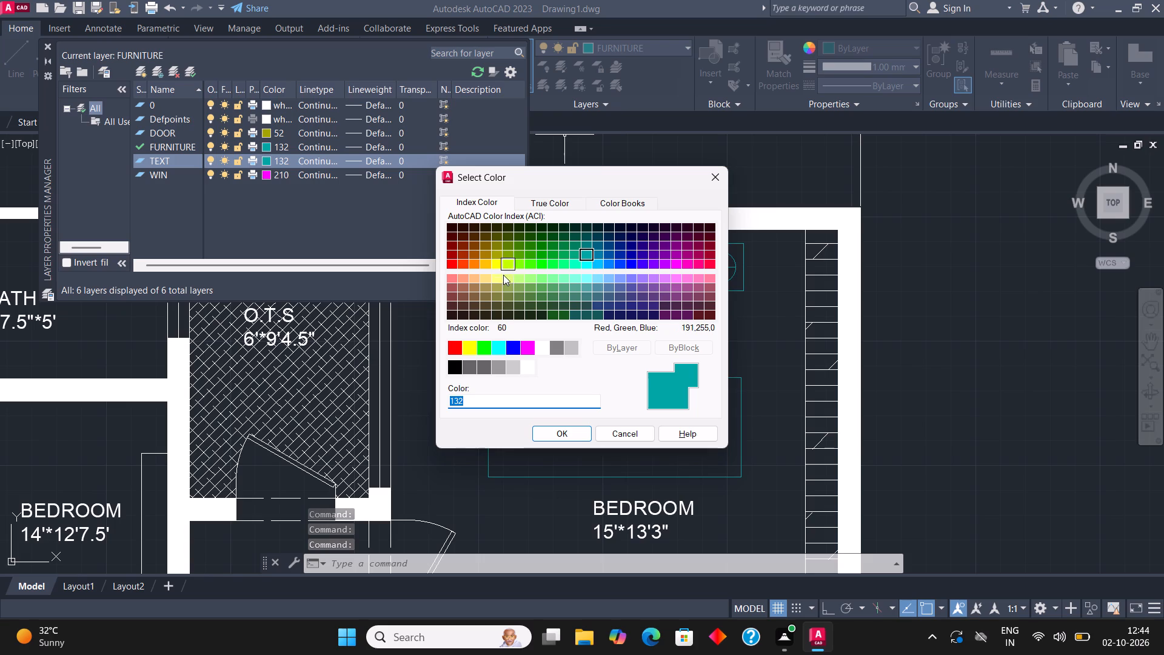
left_click(475, 262)
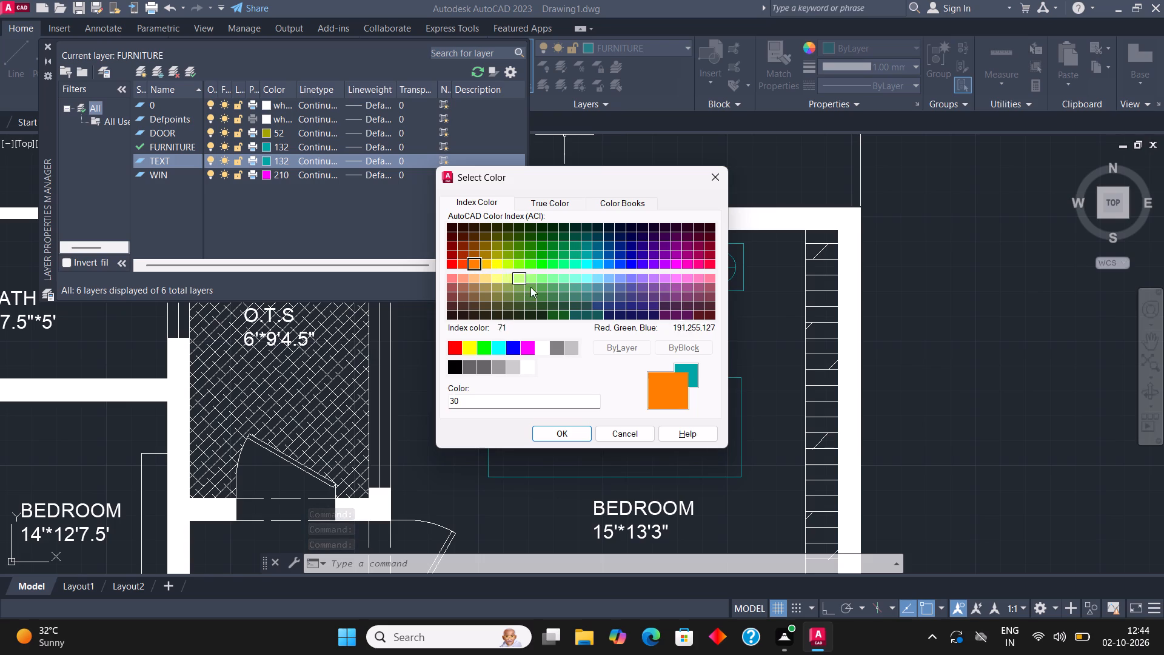
left_click(491, 265)
left_click(489, 263)
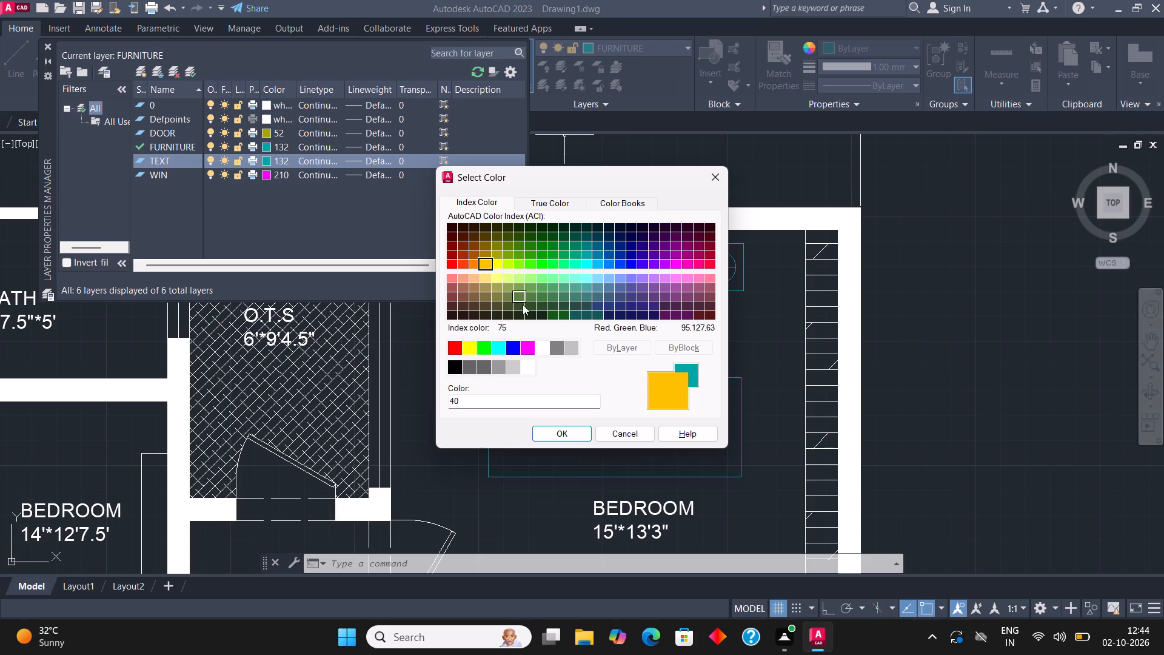
left_click(568, 431)
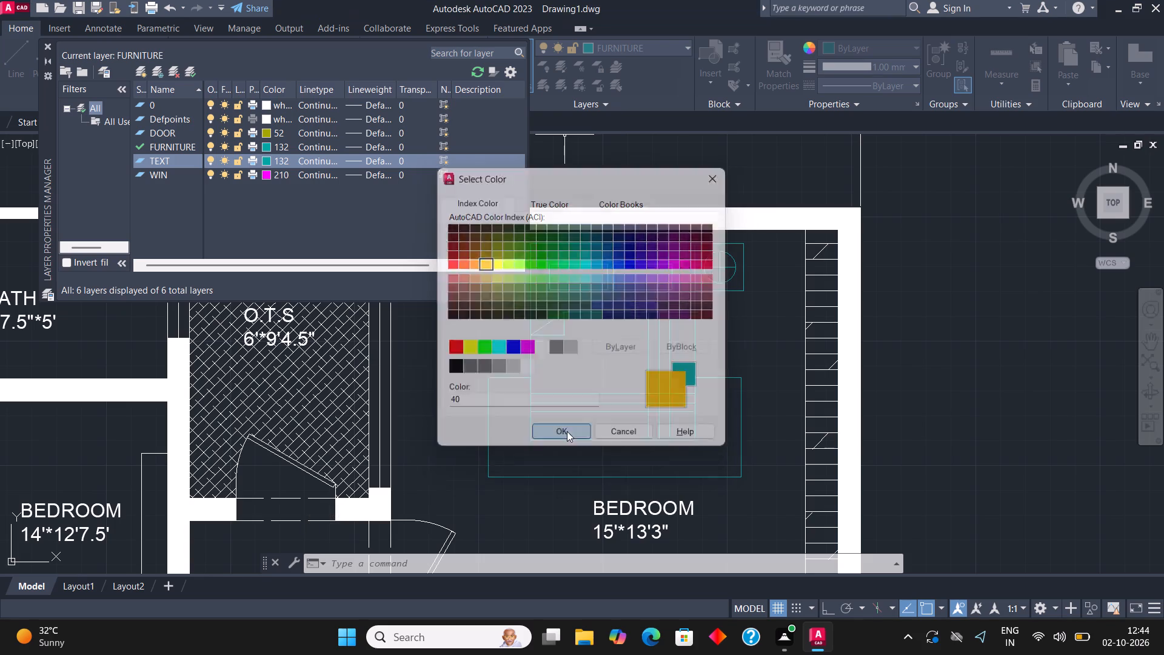
left_click(46, 44)
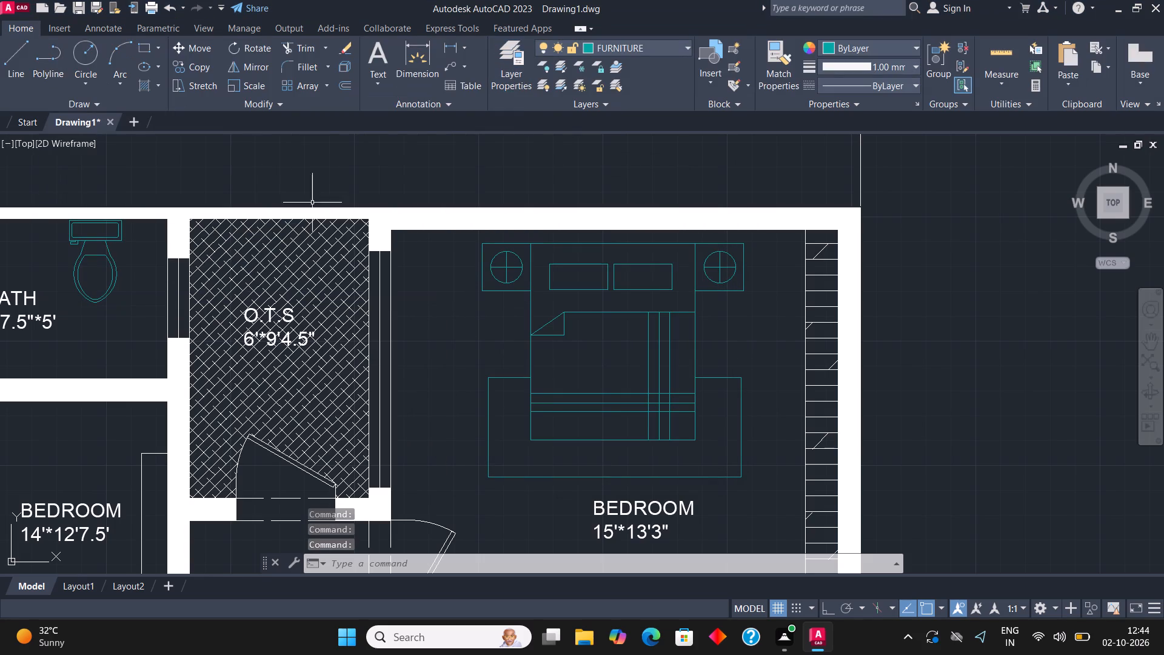
Select the 15'*13'3" bedroom label together with all similar text and assign it to the TEXT layer.
left_click(634, 505)
right_click(636, 509)
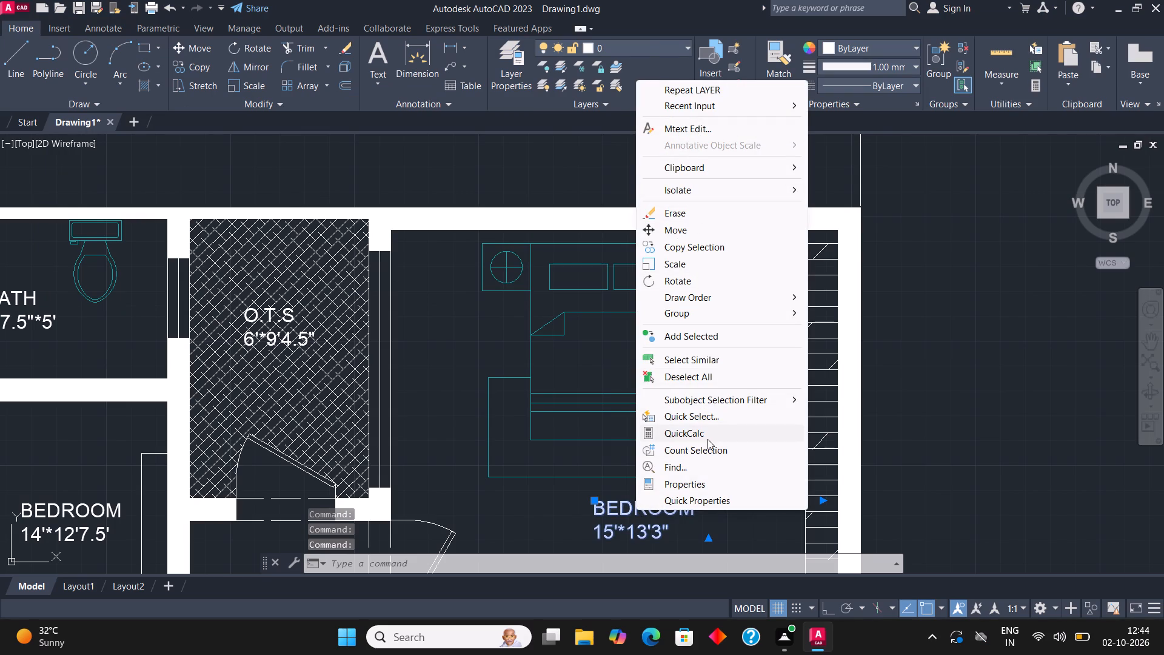
left_click(698, 356)
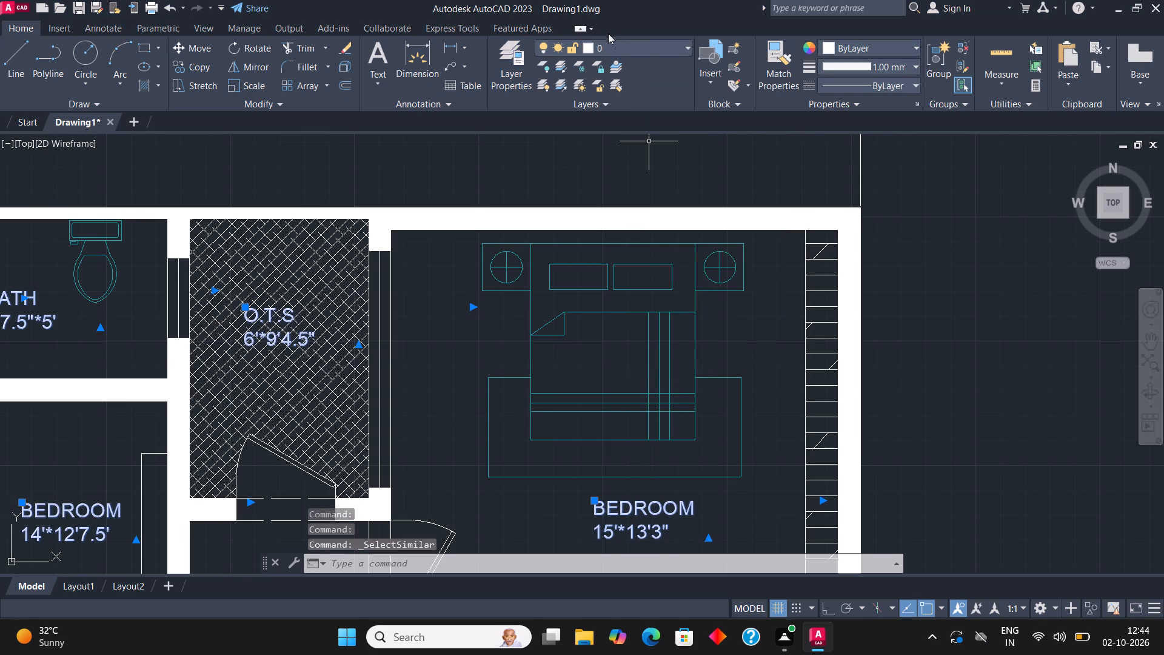
left_click(617, 46)
left_click(626, 136)
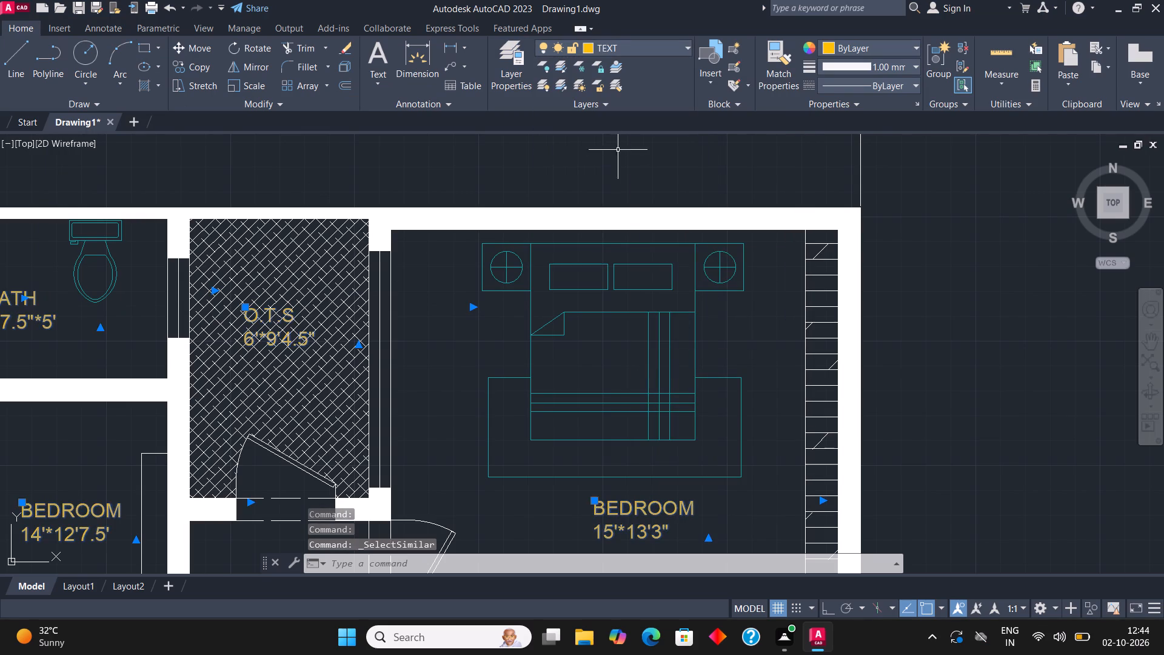
key("Escape")
Assign the bed, bedside tables and rug in the 14'*12'7.5' bedroom to the FURNITURE layer.
scroll(603, 183, "down", 3)
middle_click_drag(627, 203, 609, 230)
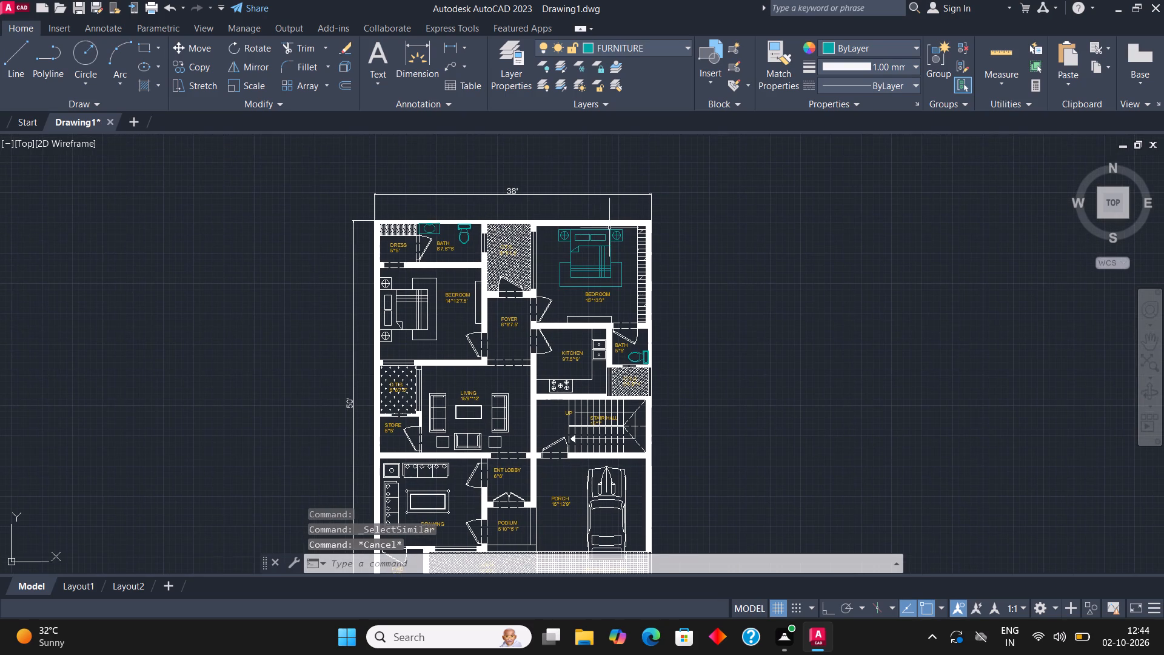
scroll(375, 308, "up", 3)
left_click(561, 480)
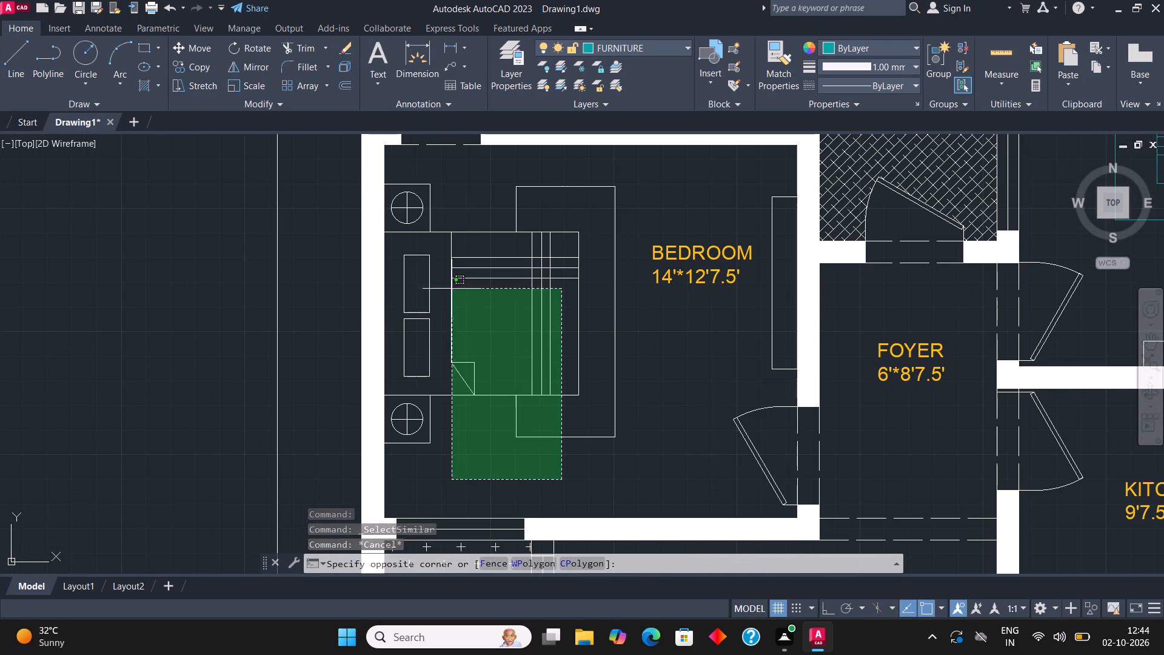
left_click(390, 174)
left_click(628, 396)
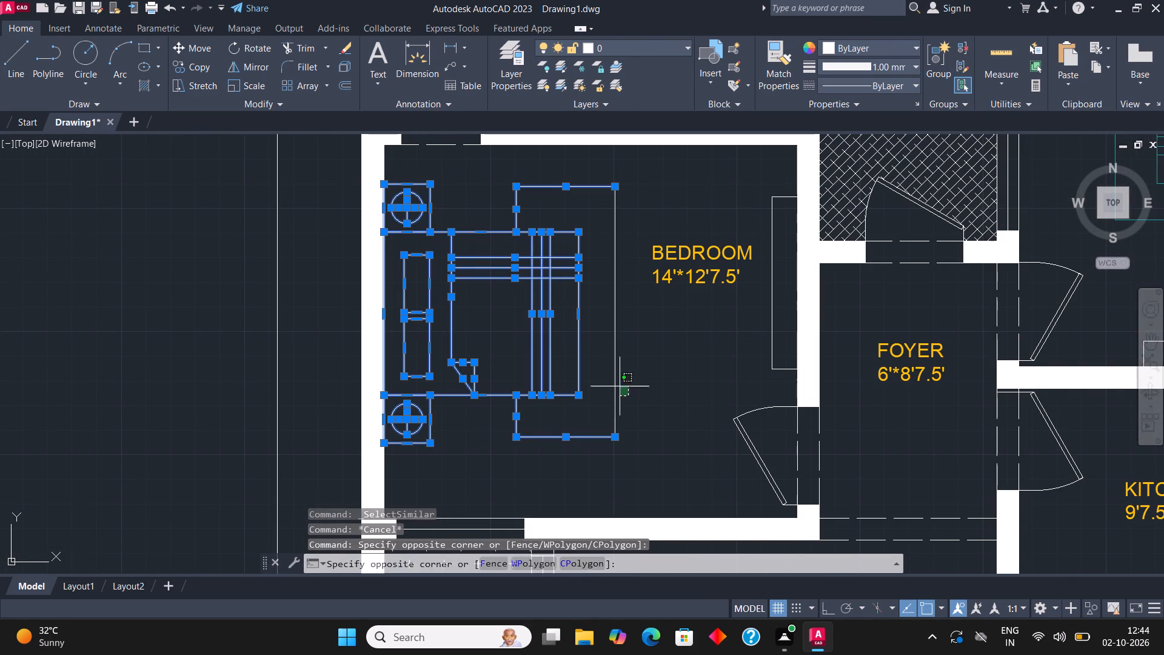
left_click(585, 362)
left_click(649, 51)
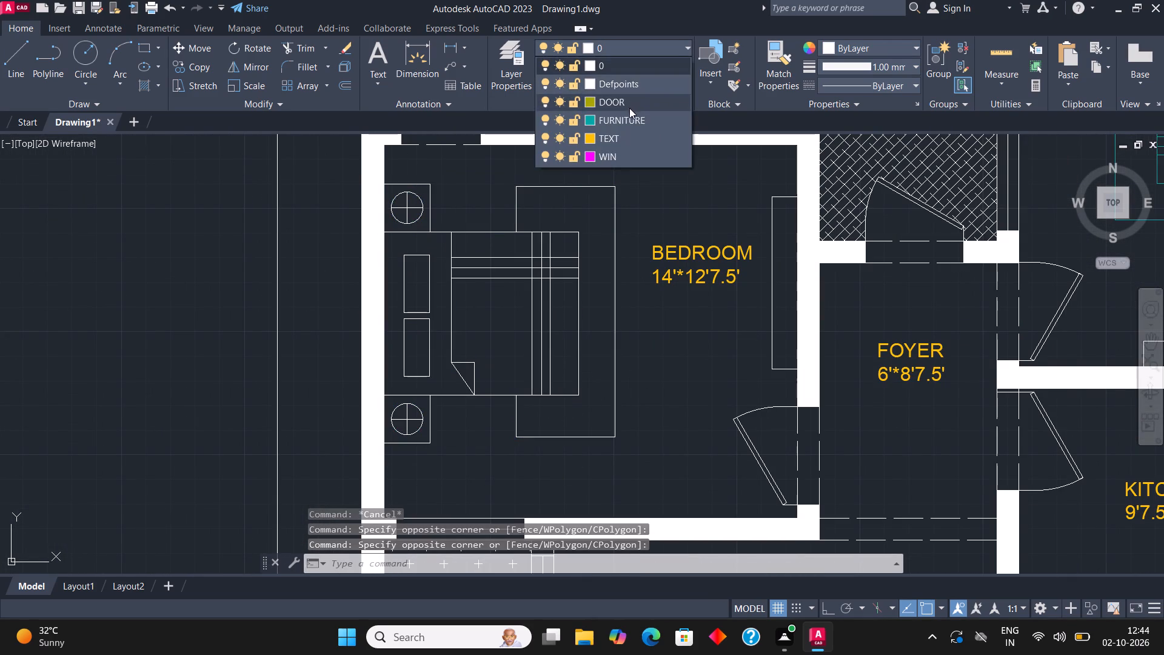
left_click(626, 119)
key("Escape")
Assign the three sofas, centre table and two side tables in the living room to the FURNITURE layer.
scroll(425, 246, "down", 3)
scroll(675, 310, "up", 1)
scroll(398, 475, "up", 3)
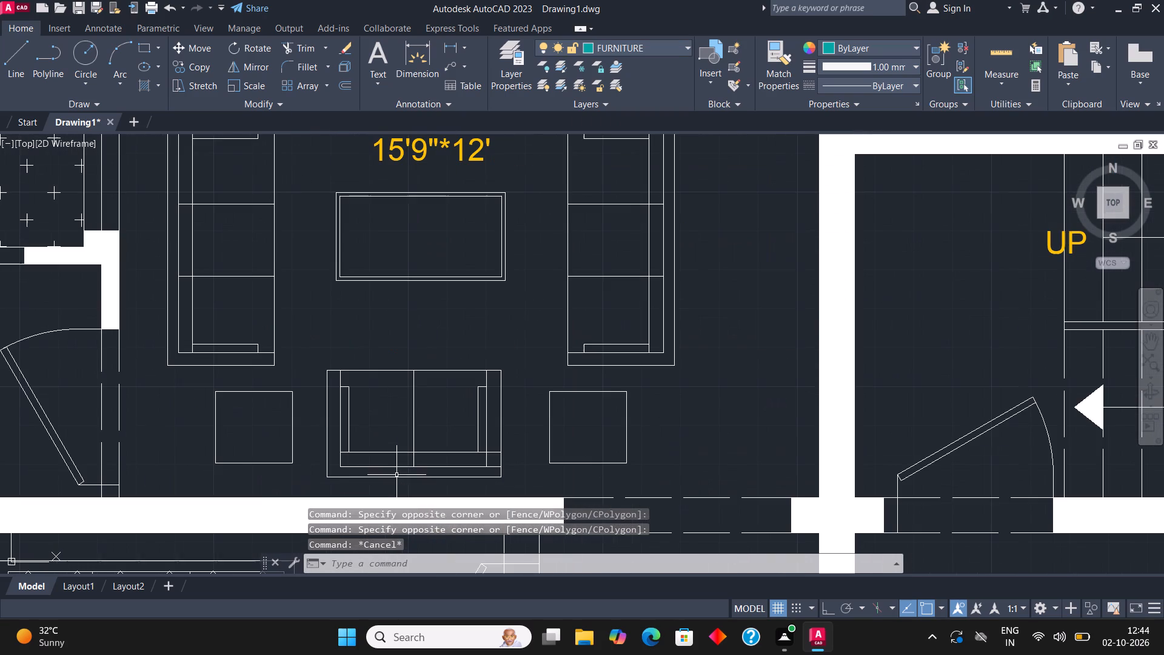
left_click(404, 486)
left_click(170, 235)
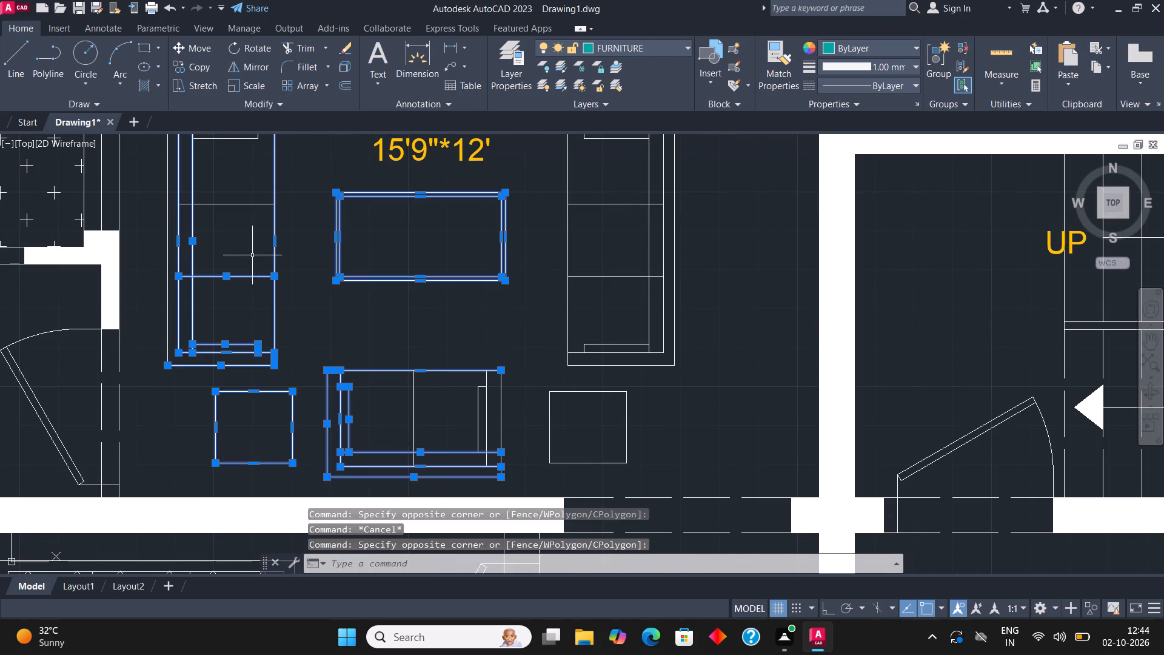
left_click(680, 470)
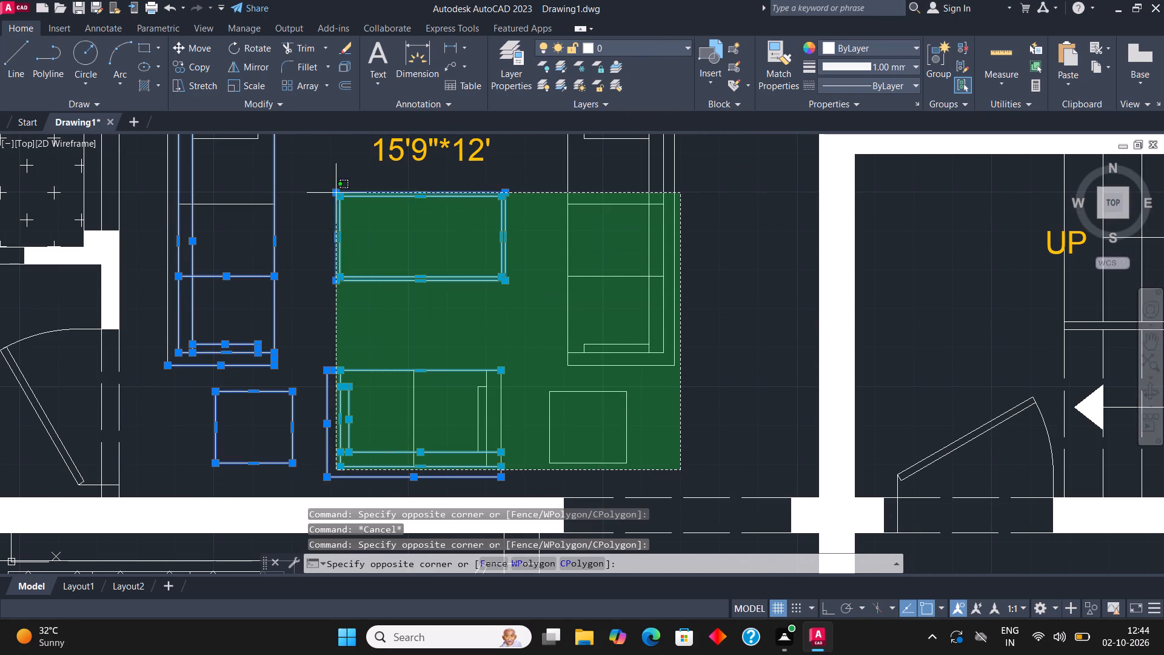
left_click(330, 178)
middle_click_drag(450, 250, 526, 378)
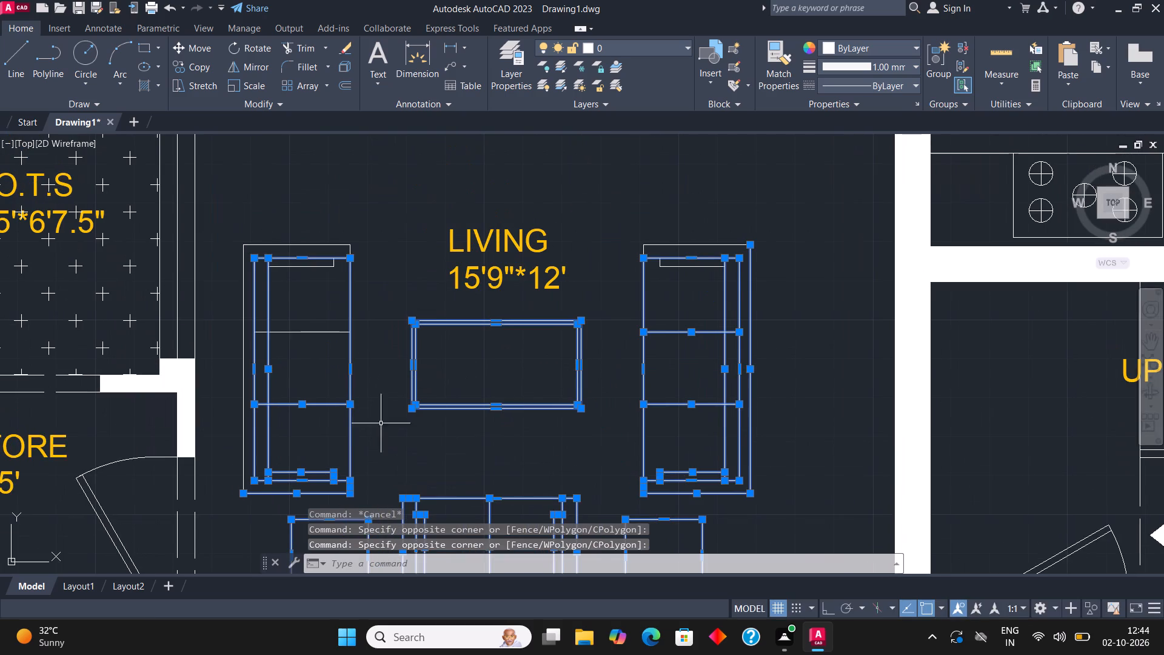
left_click(387, 434)
left_click(229, 213)
left_click(790, 419)
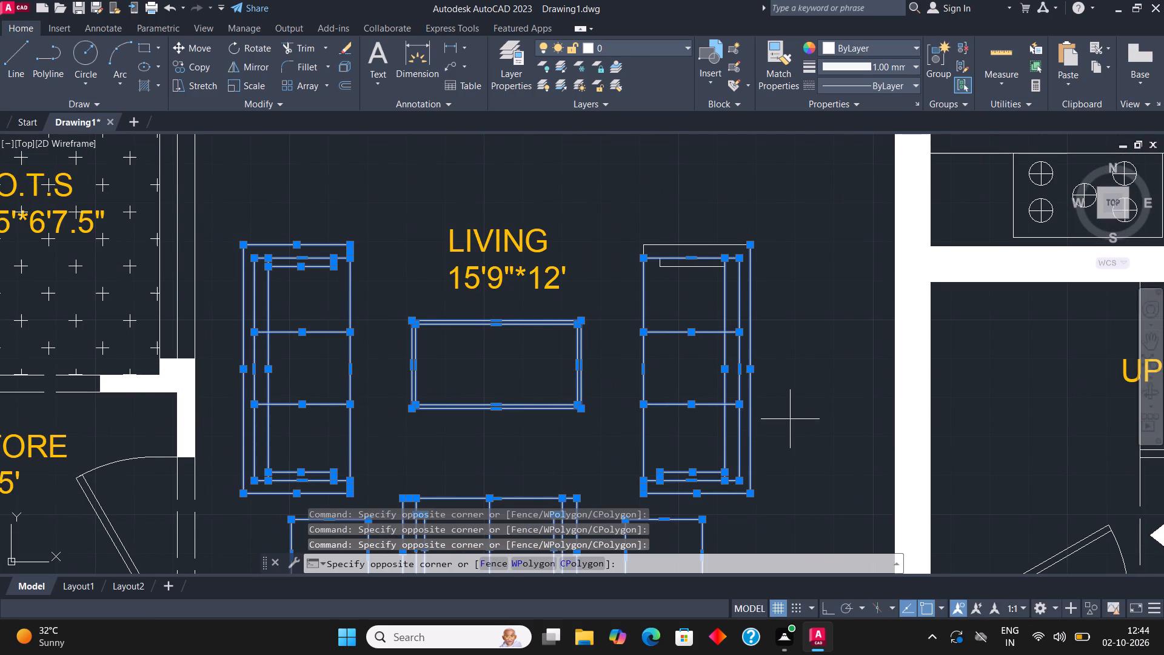
left_click(626, 224)
left_click(655, 51)
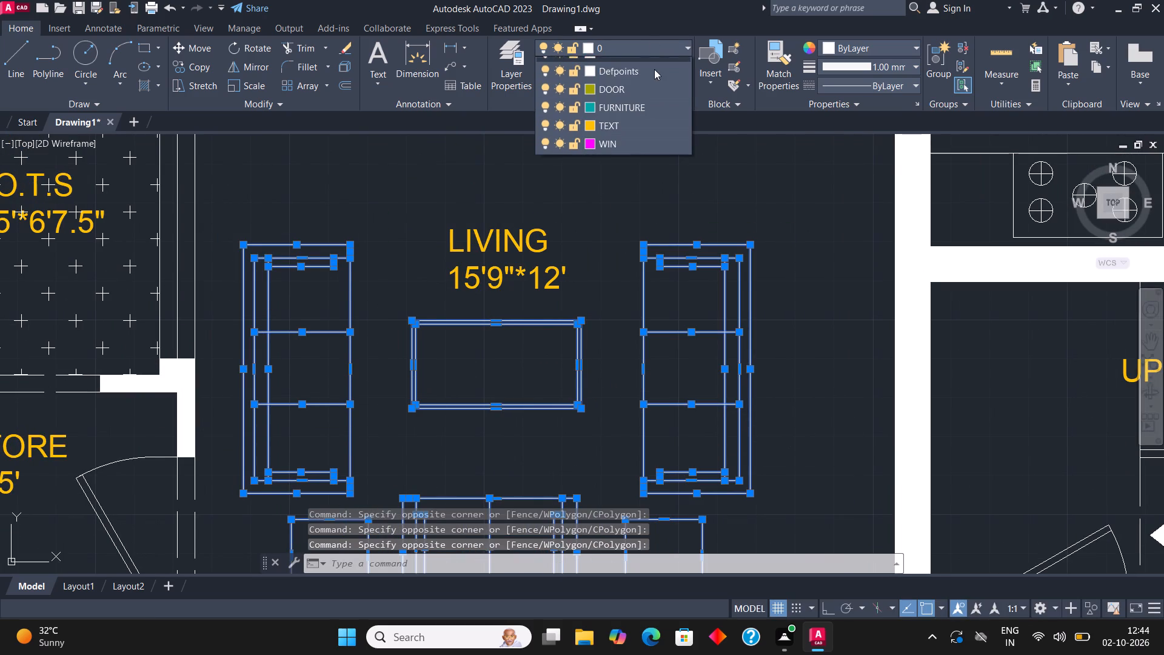
left_click(654, 115)
key("Escape")
Assign the two sofas, corner table and centre table in the drawing room to the FURNITURE layer.
scroll(577, 176, "down", 3)
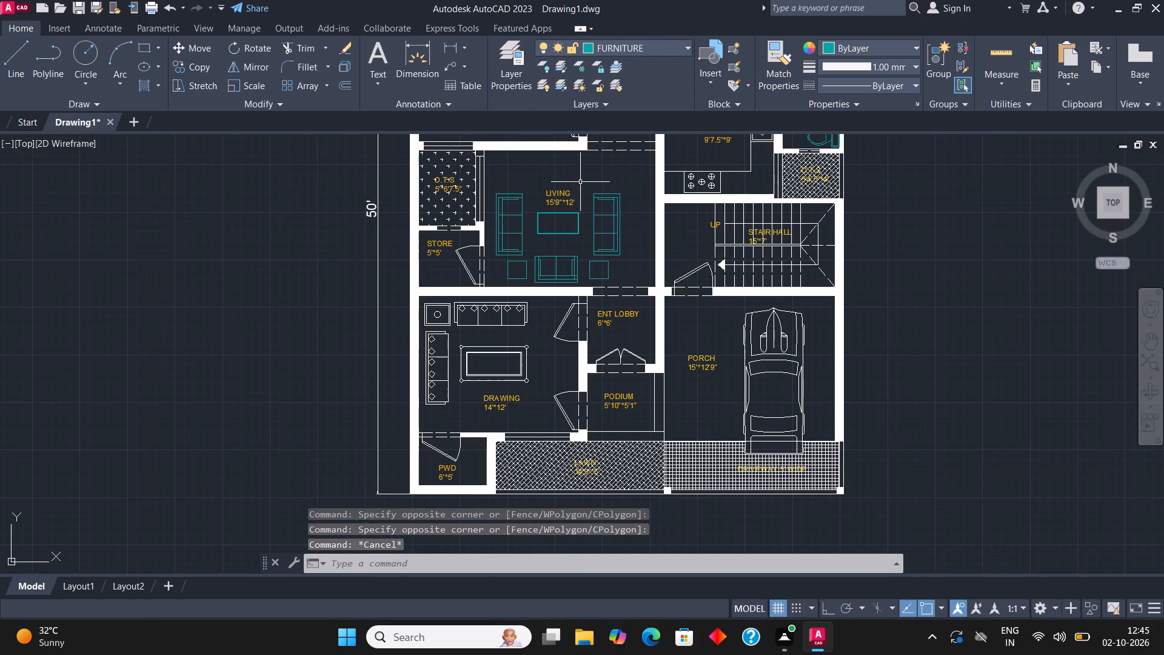
middle_click_drag(590, 193, 598, 207)
scroll(472, 389, "up", 2)
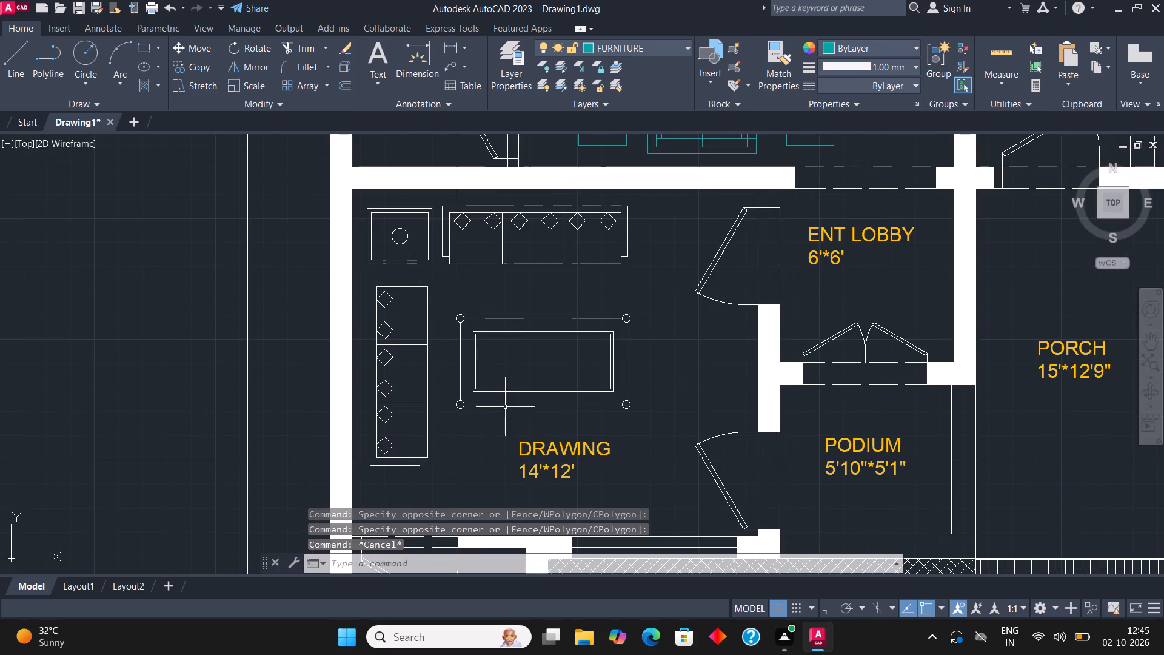
left_click(638, 420)
left_click(448, 299)
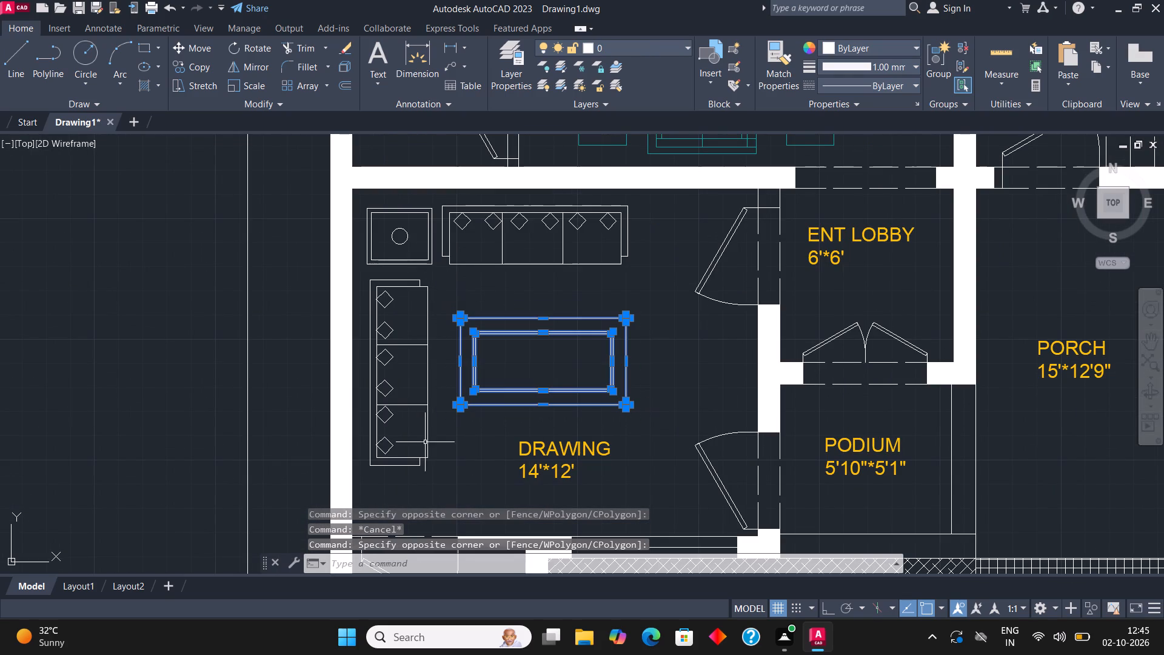
left_click(443, 476)
left_click(363, 207)
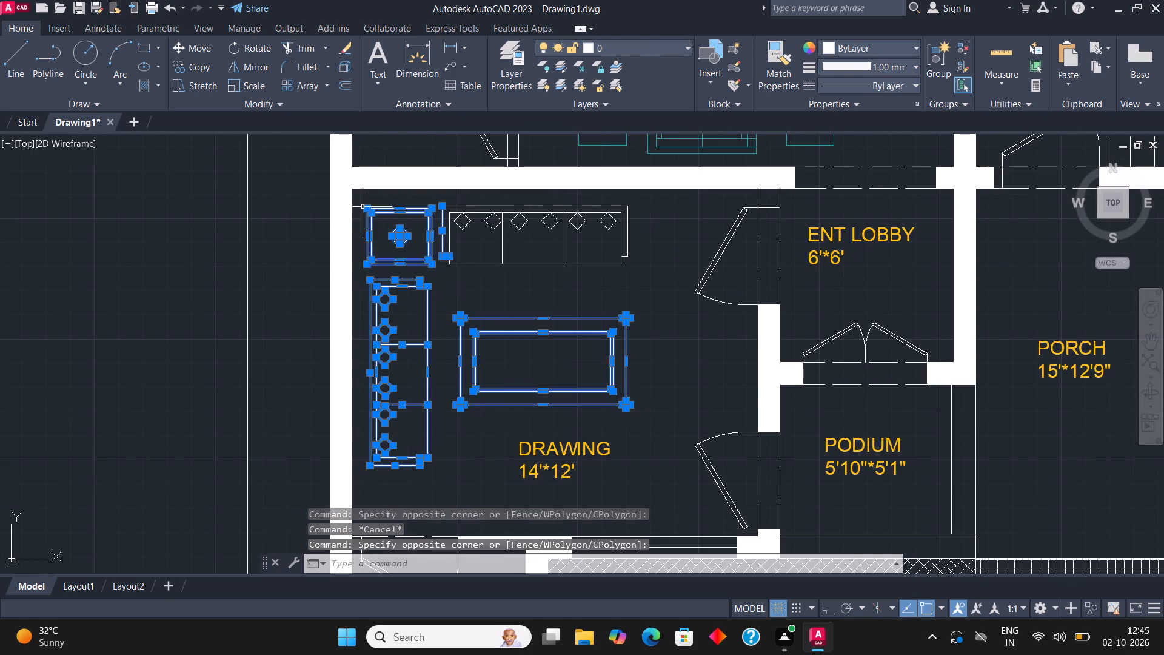
left_click(644, 277)
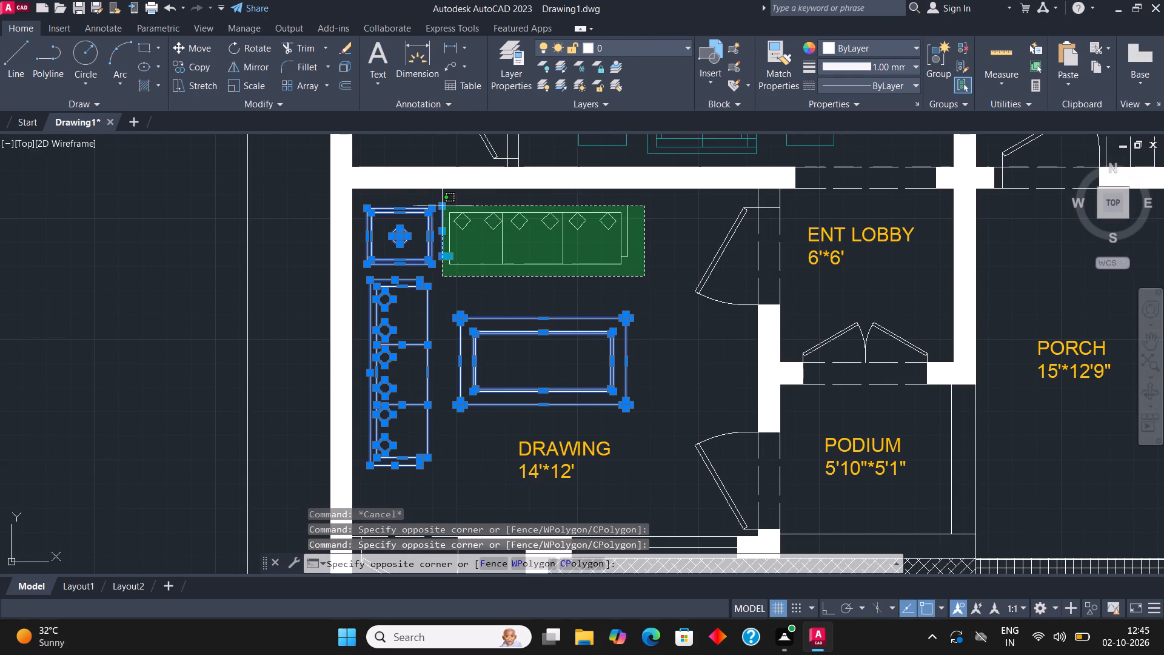
left_click(424, 196)
left_click(620, 50)
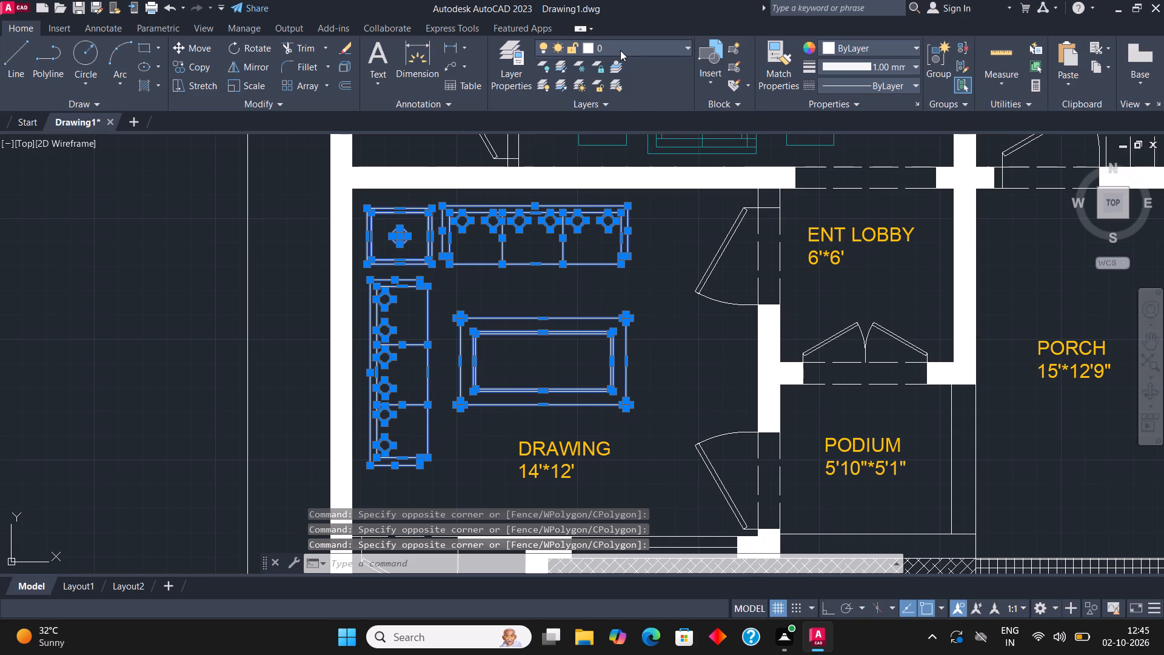
left_click(627, 114)
key("Escape")
Assign the kitchen's counter lines, stove with its burners and both sinks to the FURNITURE layer.
scroll(496, 326, "down", 2)
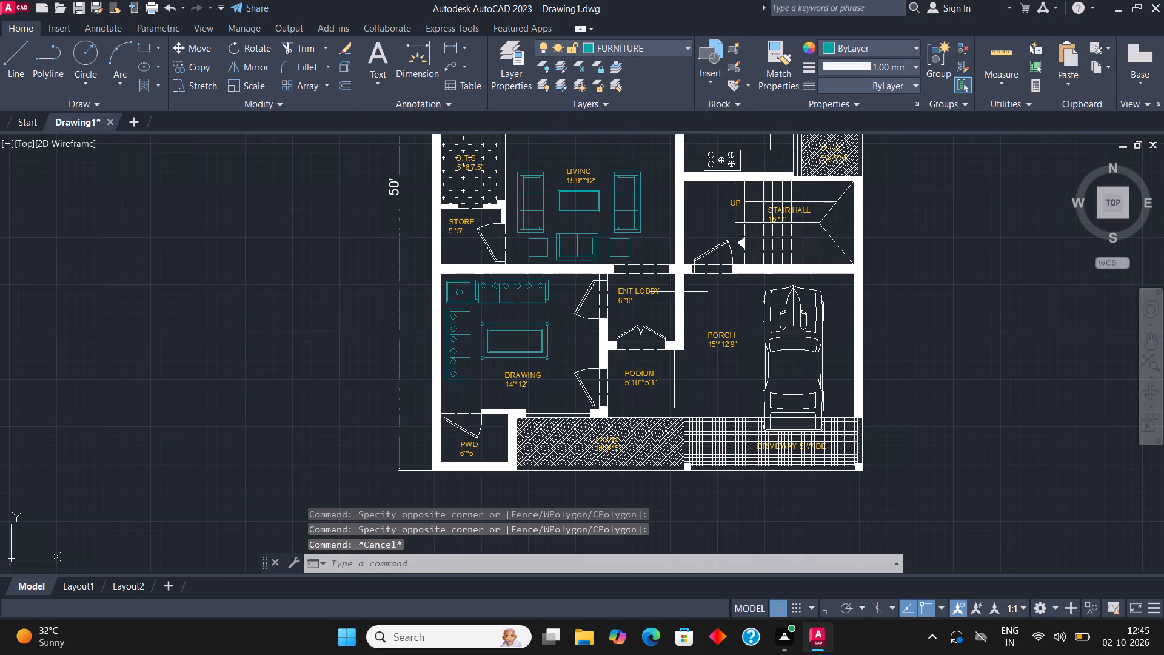
middle_click_drag(677, 290, 591, 432)
middle_click_drag(675, 255, 674, 320)
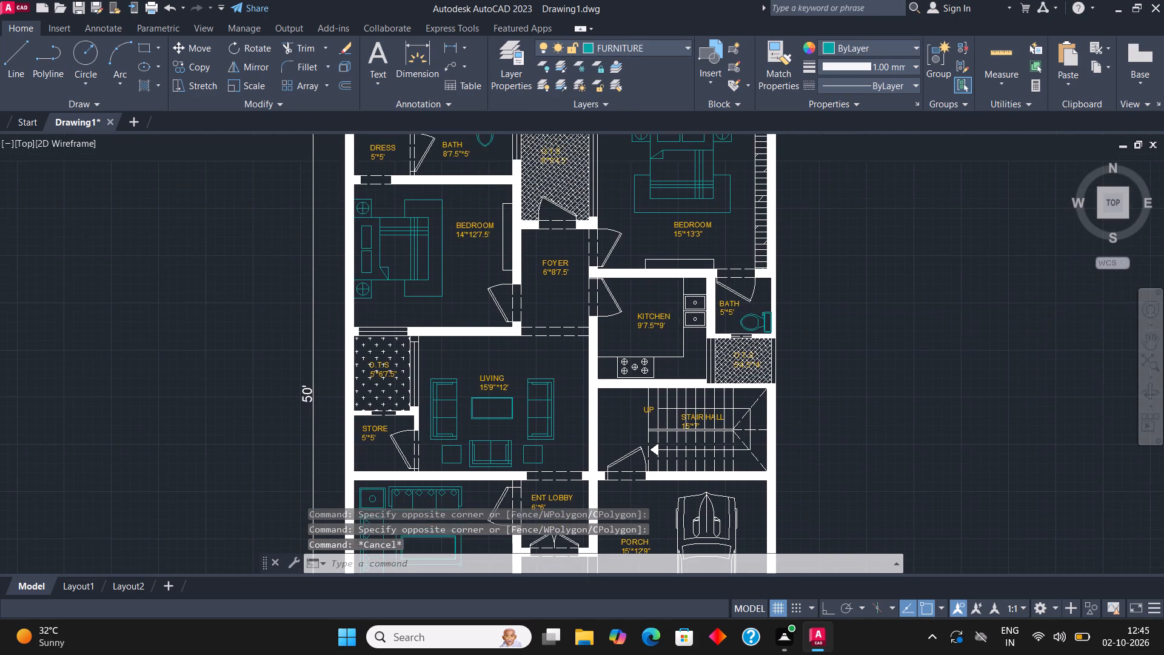
scroll(641, 377, "up", 3)
left_click(698, 388)
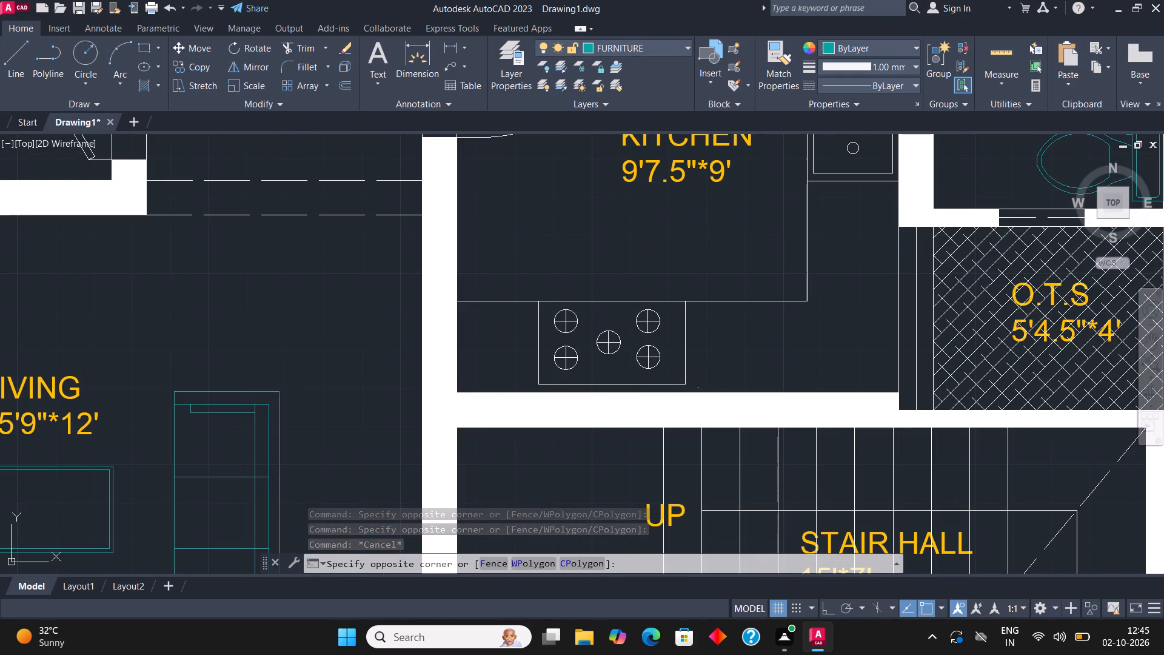
left_click(507, 274)
middle_click_drag(836, 287, 717, 387)
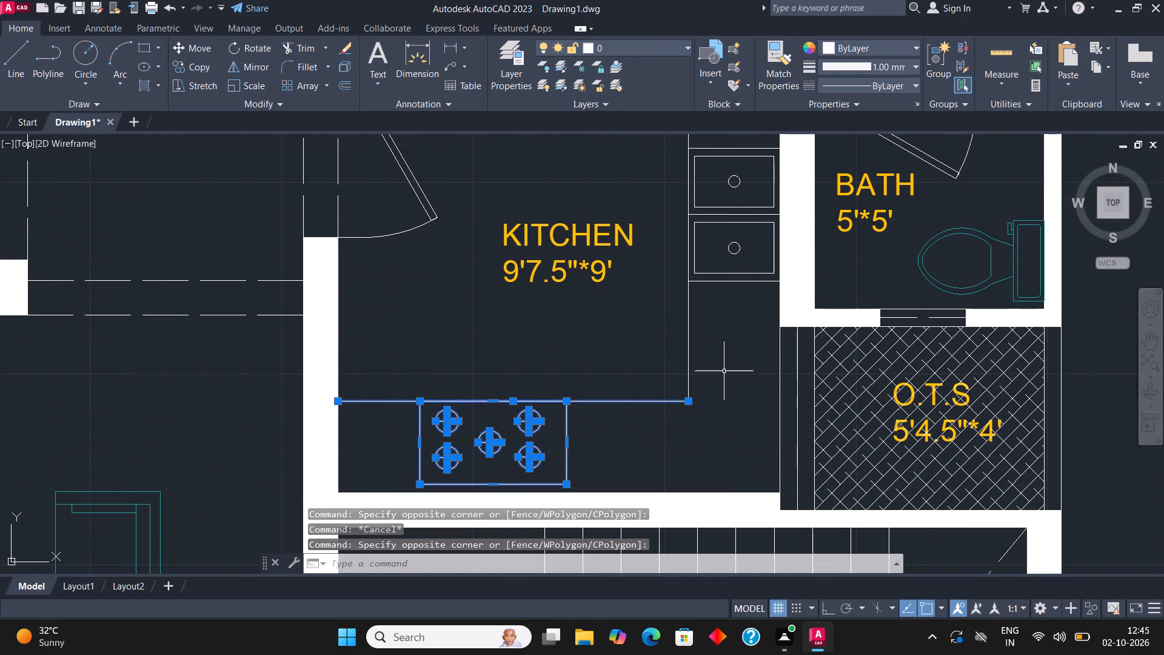
left_click_drag(726, 366, 725, 351)
left_click(660, 188)
scroll(715, 213, "down", 1)
middle_click_drag(718, 220, 692, 351)
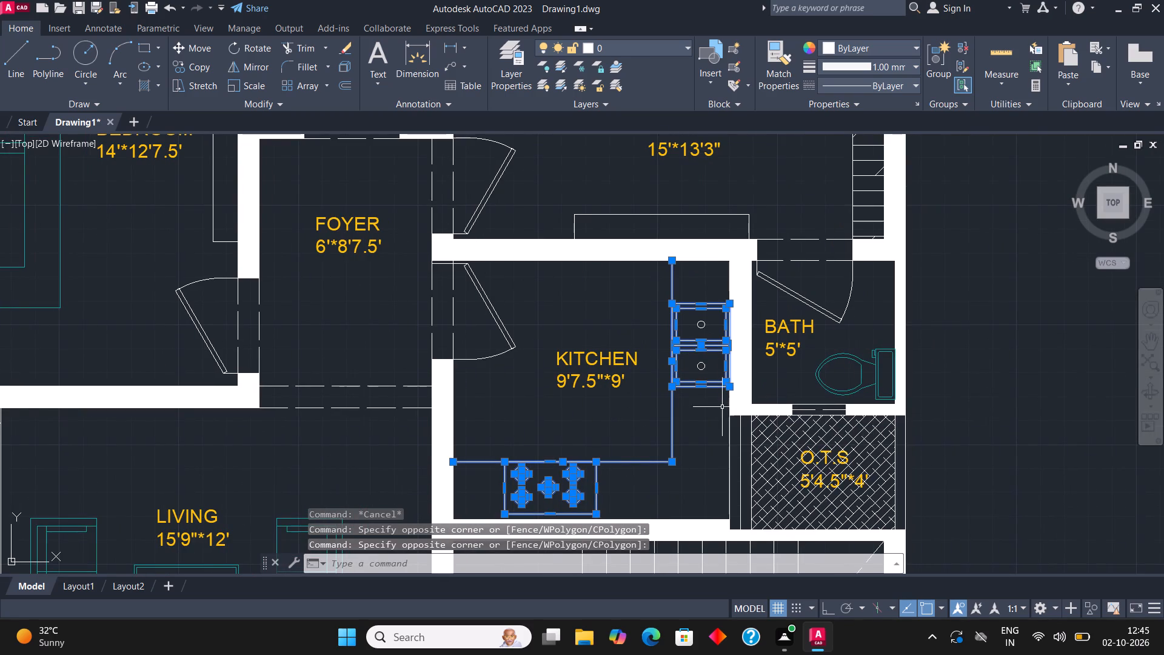
left_click(717, 401)
left_click(657, 272)
left_click(637, 42)
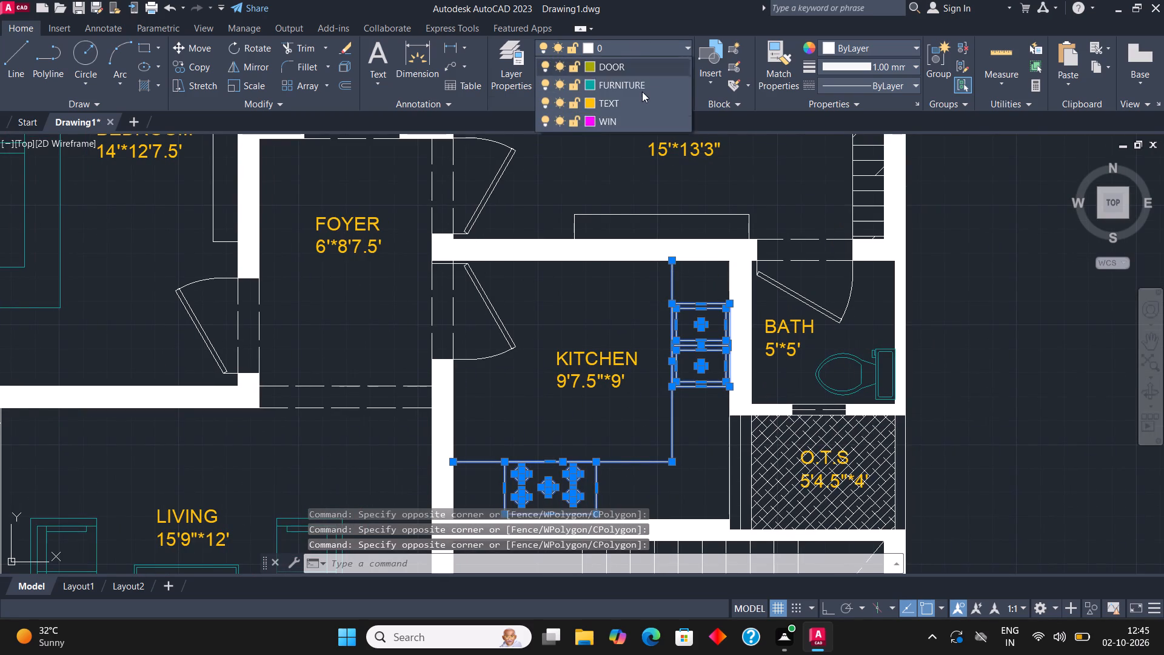
left_click(640, 115)
key("Escape")
Assign the drawing room window facing the lawn to the WIN layer.
scroll(660, 275, "down", 2)
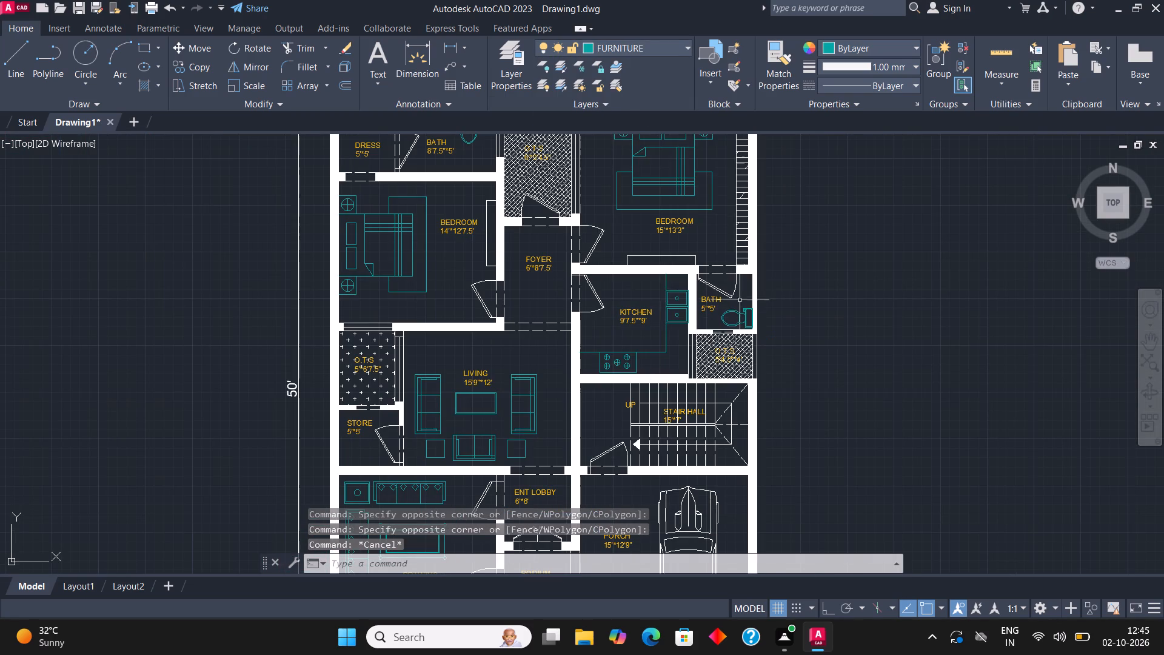
middle_click_drag(512, 276, 557, 396)
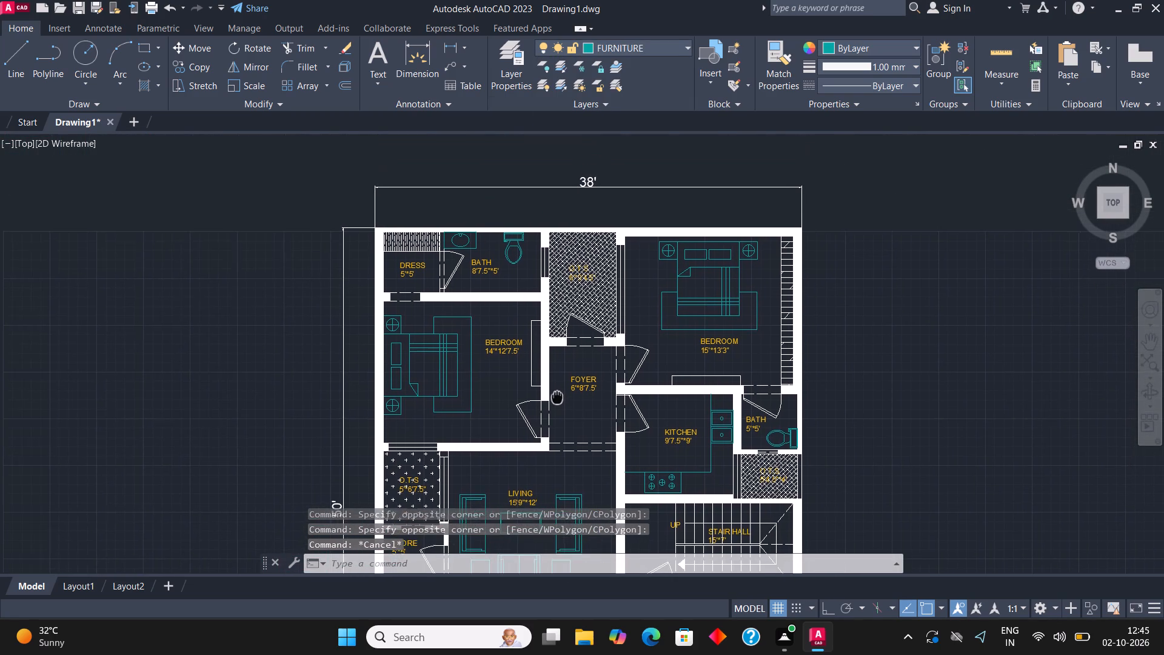
middle_click_drag(557, 396, 525, 132)
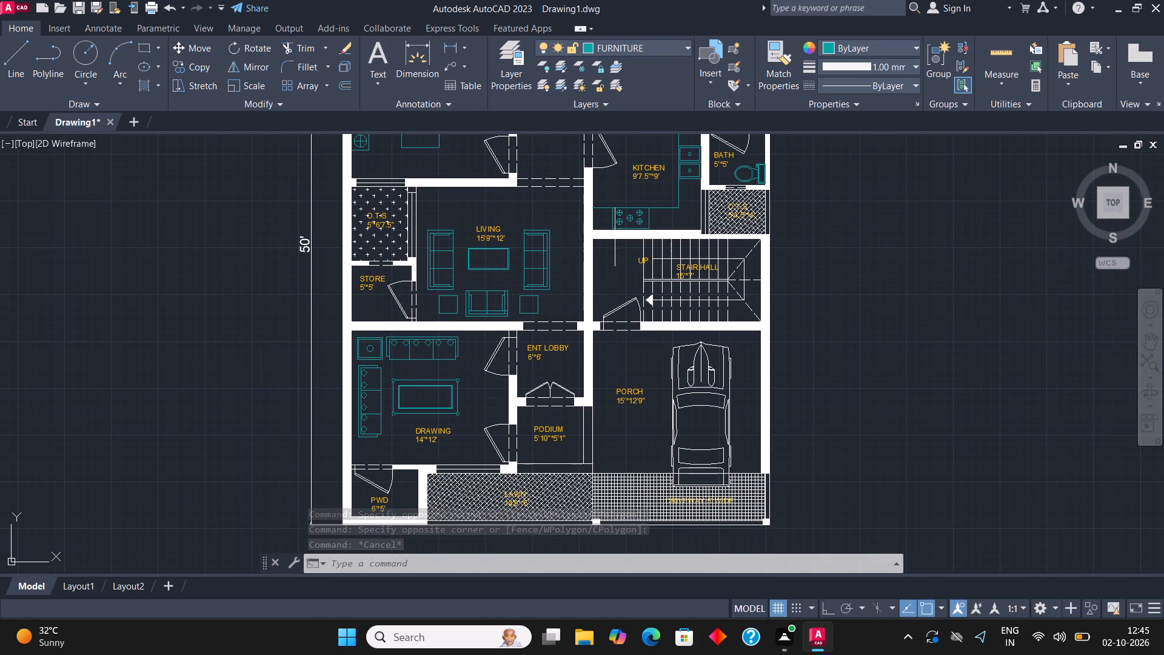
middle_click_drag(657, 361, 666, 341)
scroll(455, 455, "up", 3)
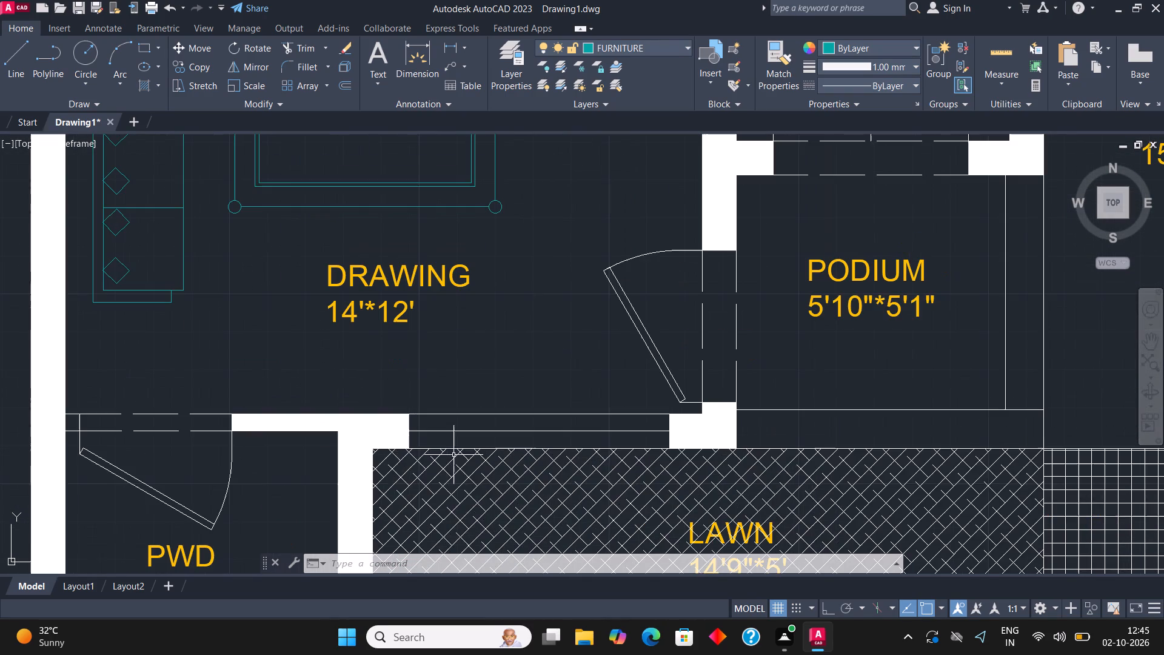
left_click(391, 460)
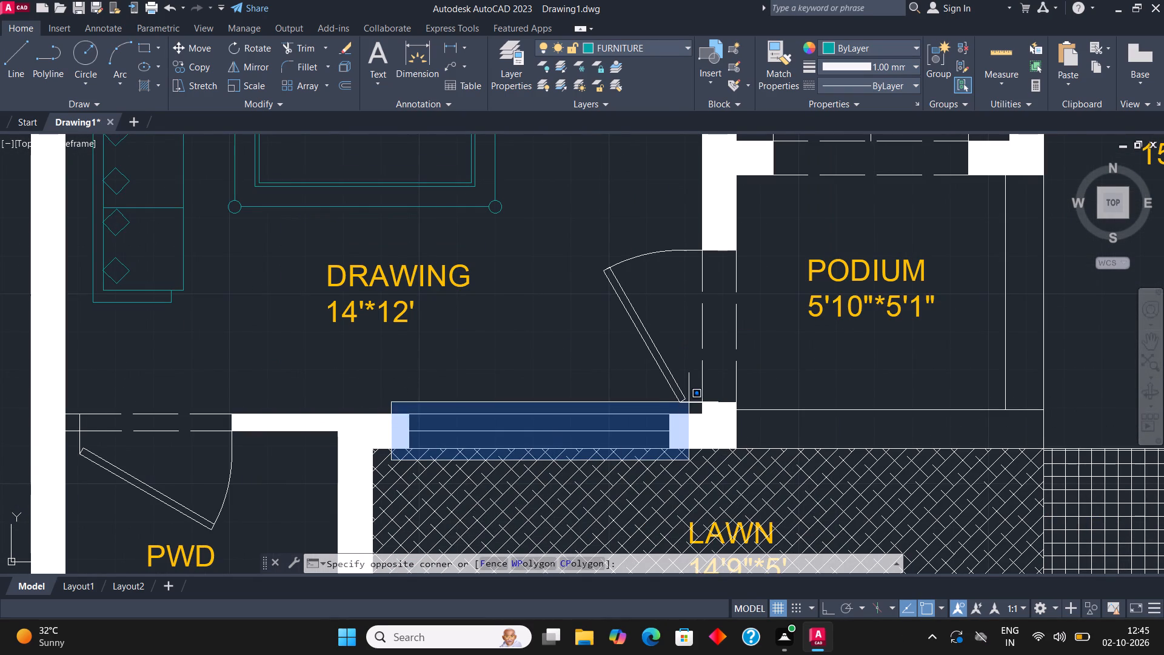
left_click(680, 411)
left_click(646, 45)
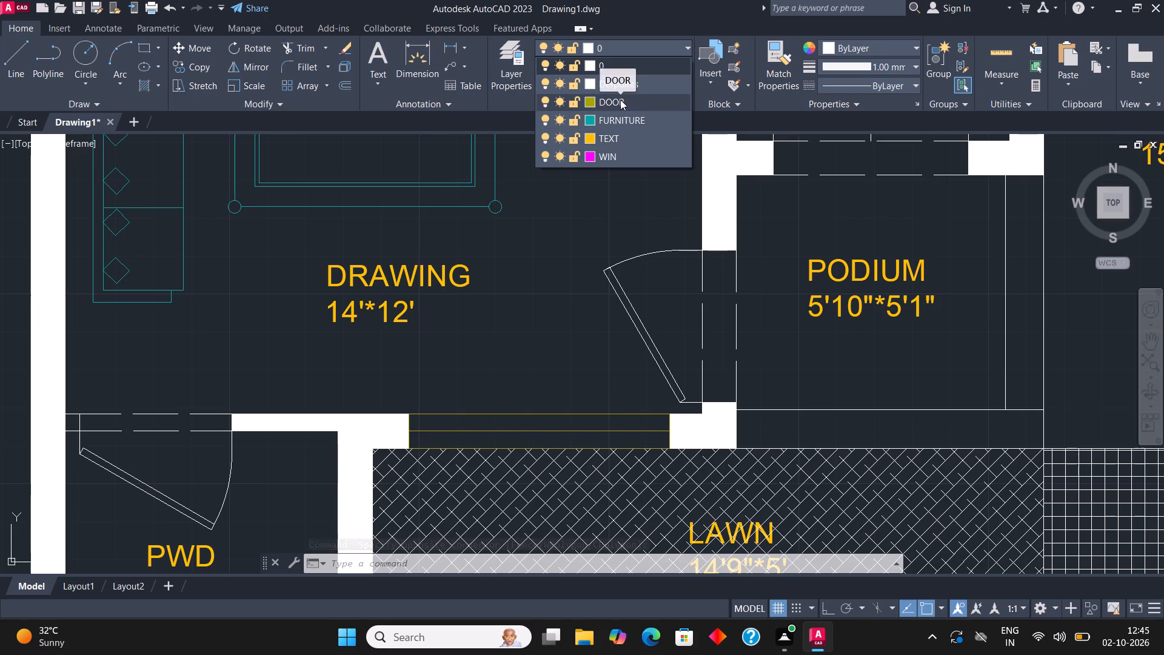
left_click(617, 158)
key("Escape")
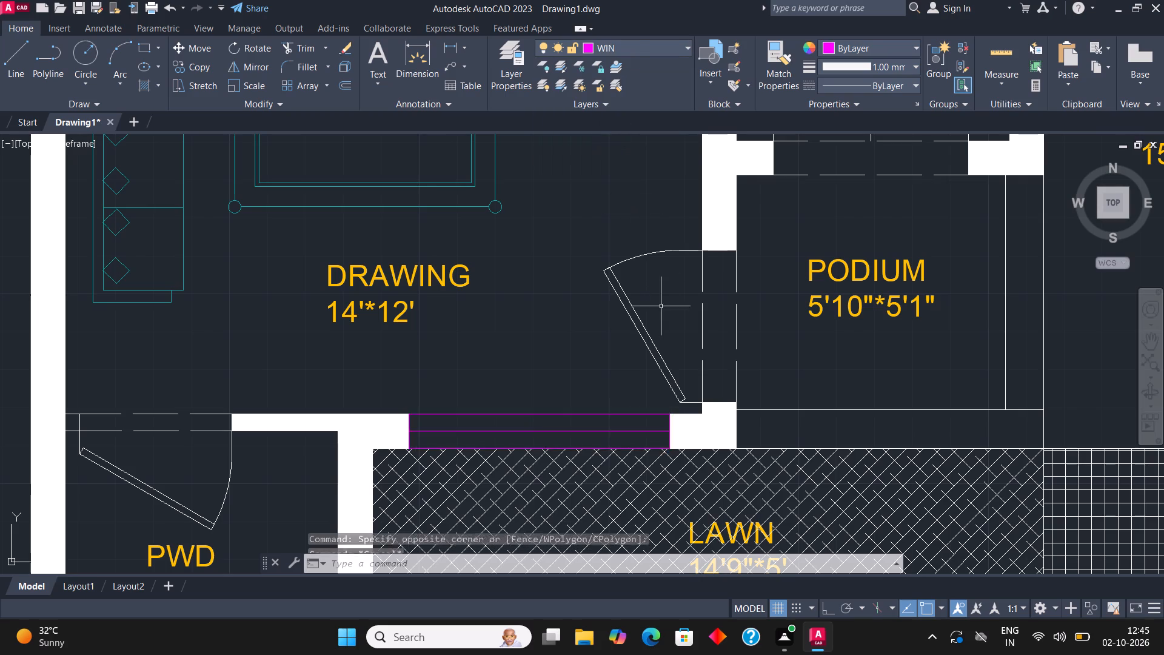
Assign the window between the 5'*6'7.5" O.T.S and the living room to the WIN layer.
scroll(680, 337, "down", 2)
middle_click_drag(870, 343, 863, 343)
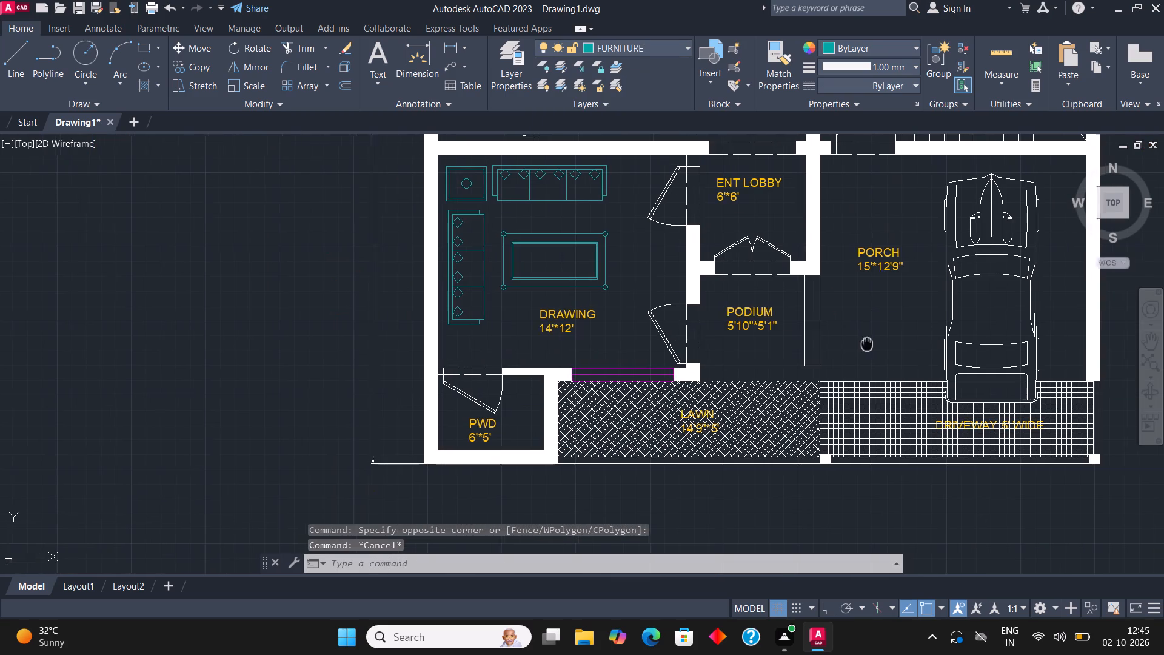
middle_click_drag(863, 343, 744, 416)
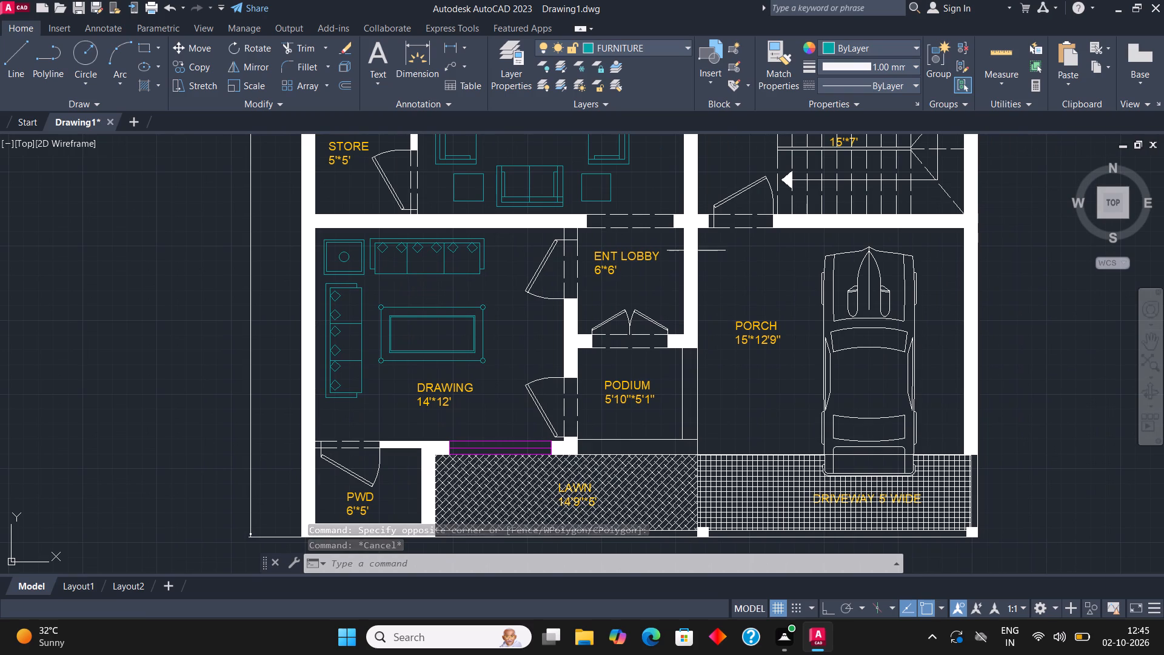
scroll(772, 381, "down", 1)
middle_click_drag(766, 341, 738, 497)
scroll(497, 318, "up", 3)
scroll(538, 389, "down", 2)
scroll(544, 417, "up", 2)
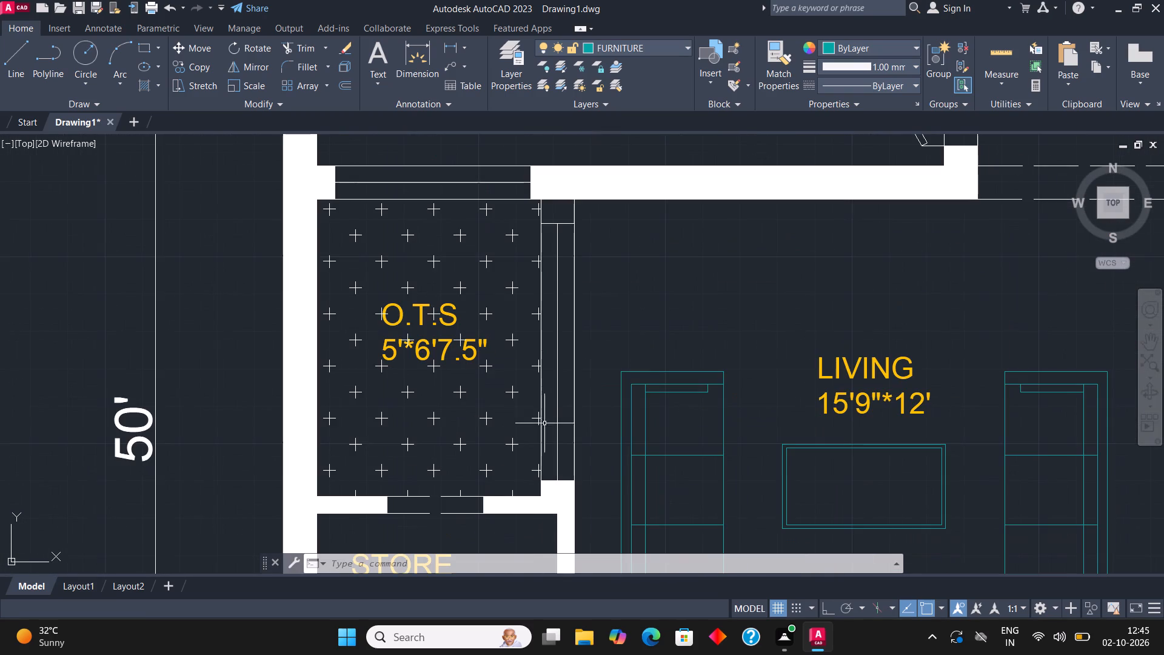
left_click(529, 480)
left_click(597, 222)
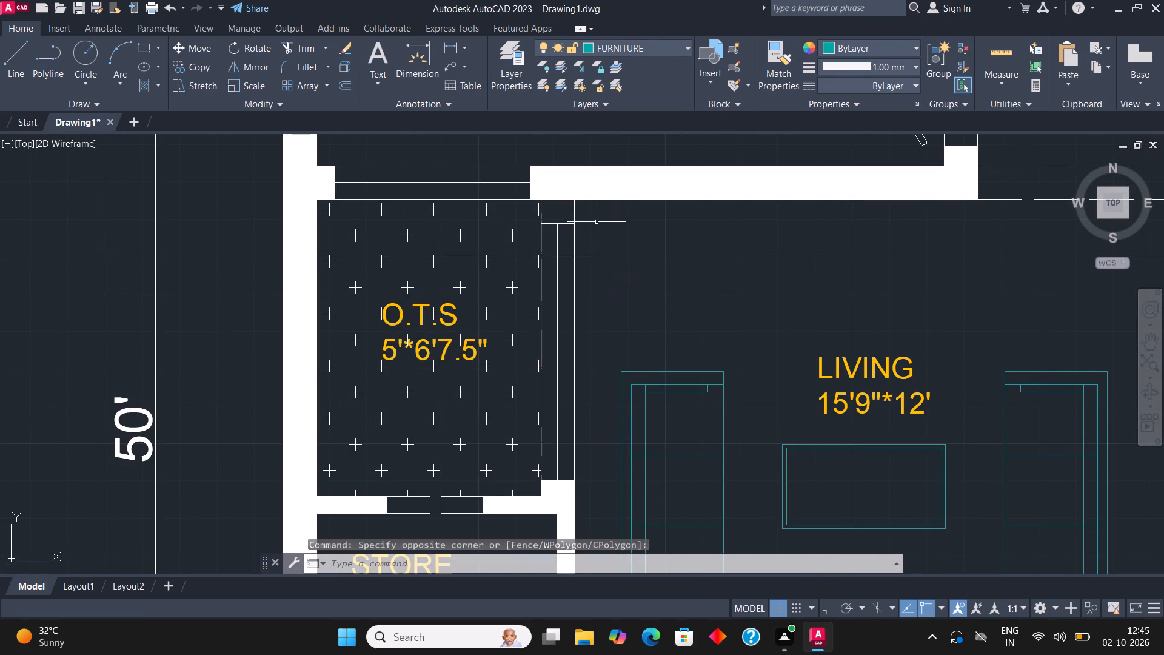
left_click(526, 483)
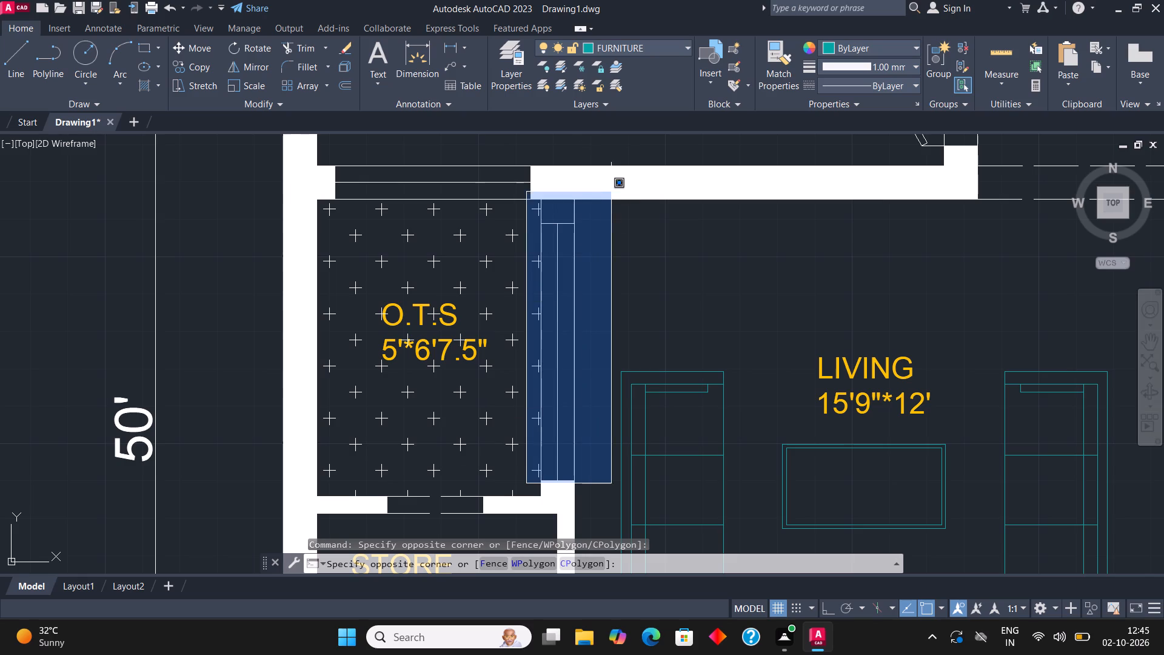
left_click(592, 207)
left_click(647, 38)
left_click(649, 44)
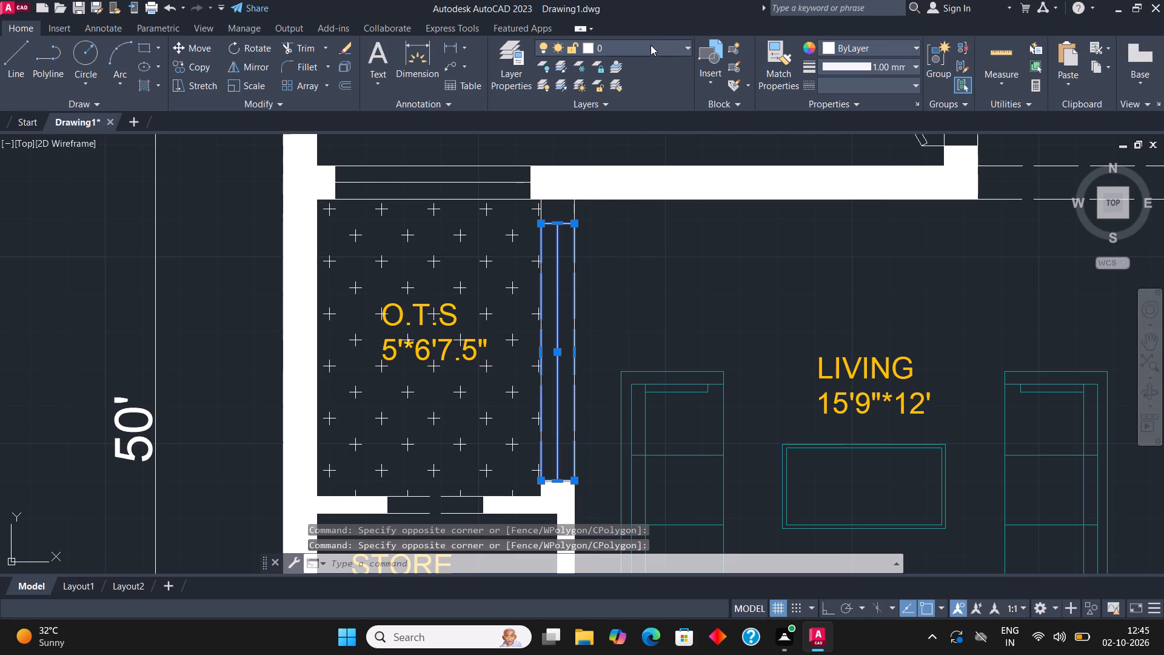
left_click(635, 159)
key("Escape")
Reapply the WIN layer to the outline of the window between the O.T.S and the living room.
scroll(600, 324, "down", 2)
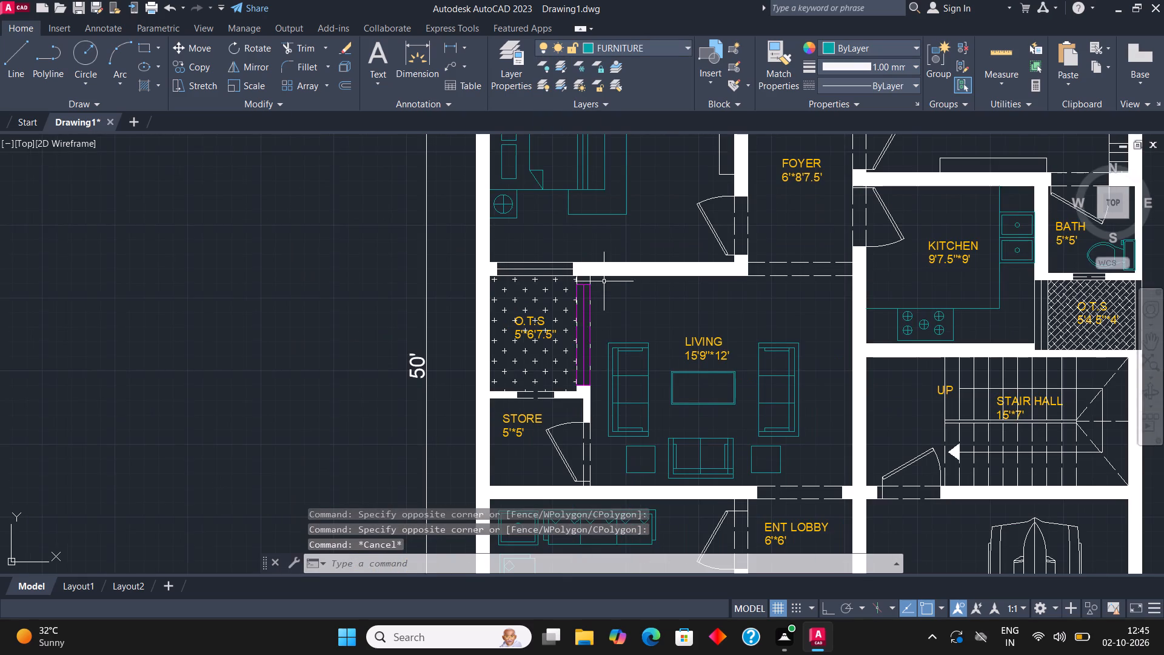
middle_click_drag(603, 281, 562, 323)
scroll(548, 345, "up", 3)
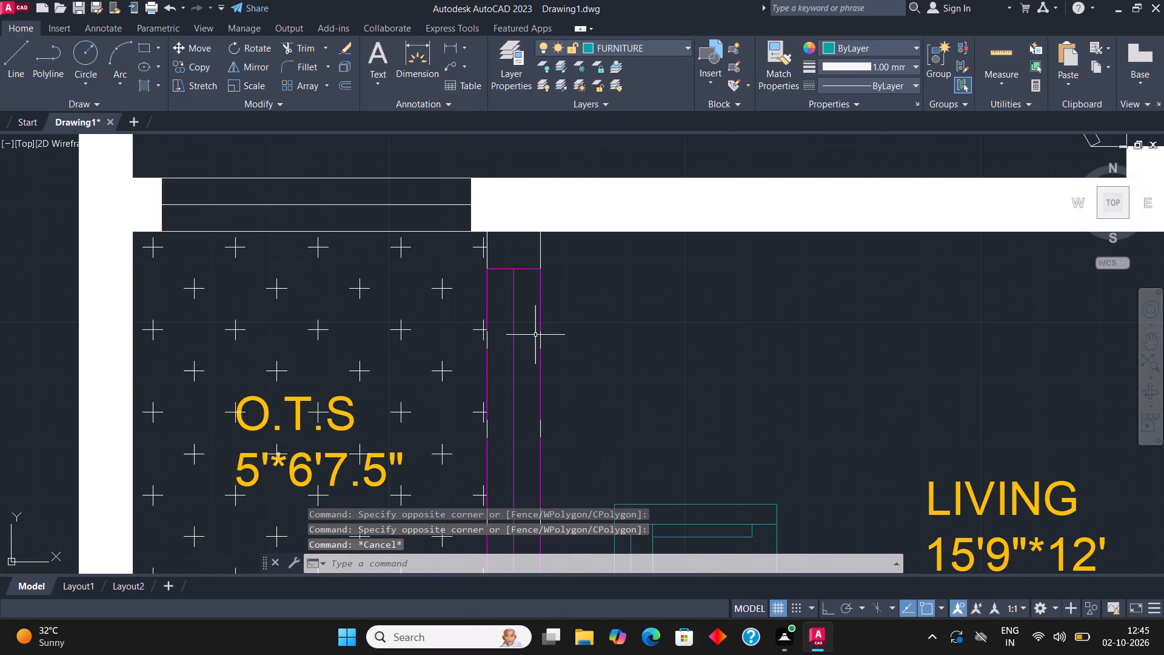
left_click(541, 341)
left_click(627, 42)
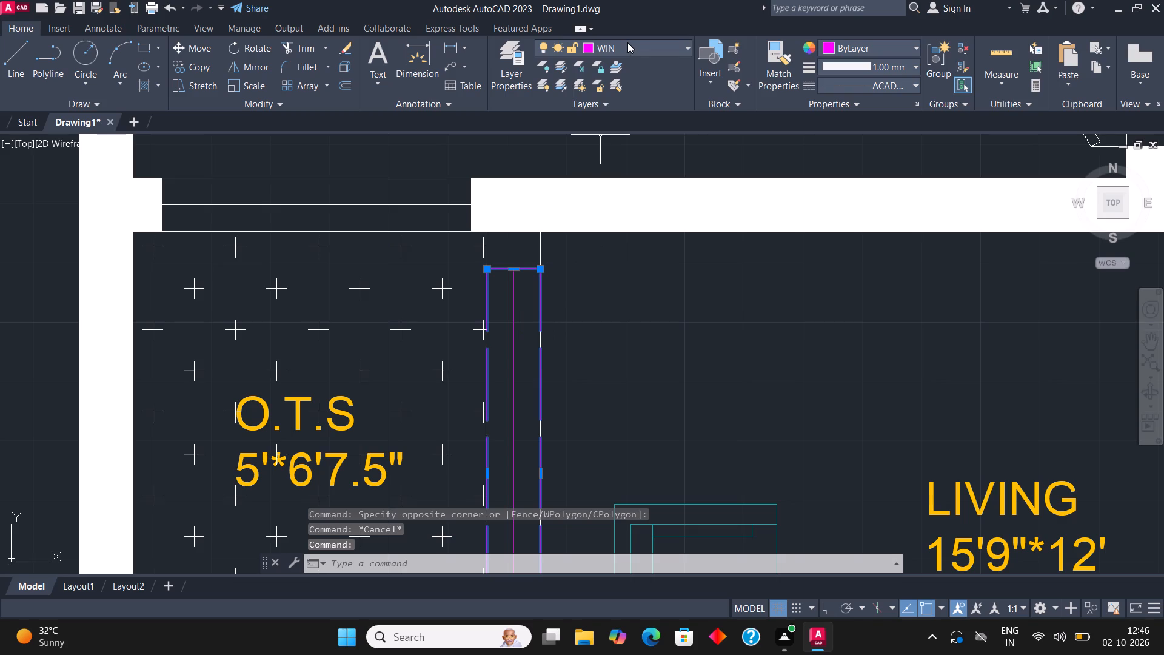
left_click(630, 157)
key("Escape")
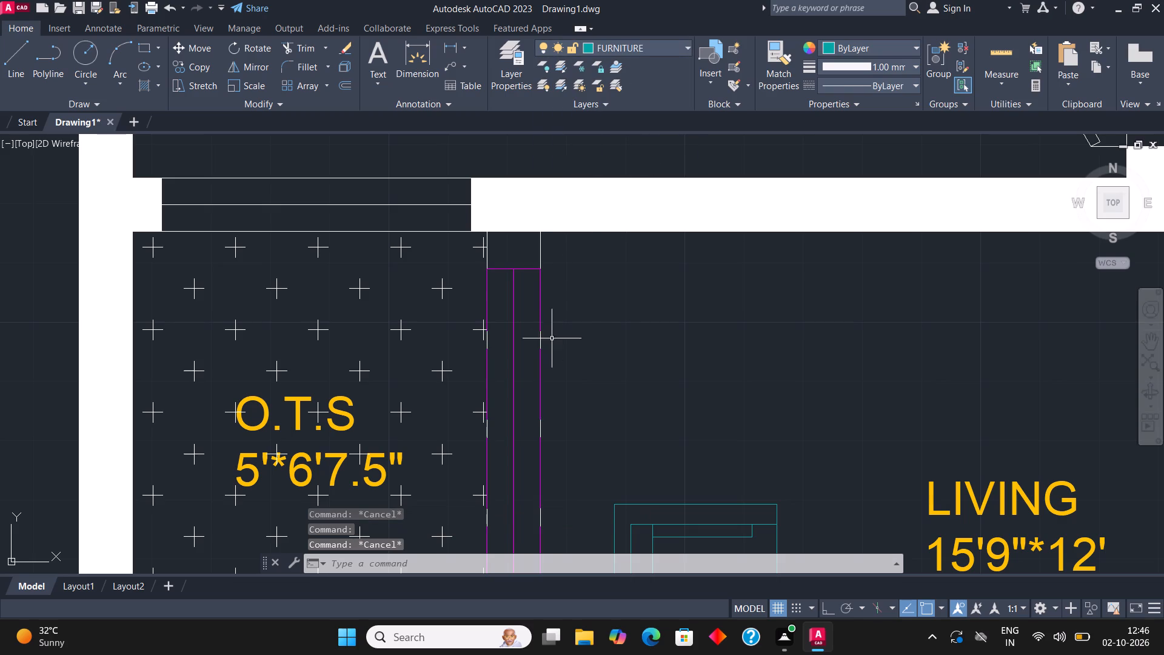
Assign the window between the 14'*12'7.5' bedroom and the 5'*6'7.5" O.T.S to the WIN layer.
left_click(541, 243)
key("Escape")
scroll(567, 270, "down", 1)
scroll(681, 243, "down", 2)
middle_click_drag(686, 254, 558, 488)
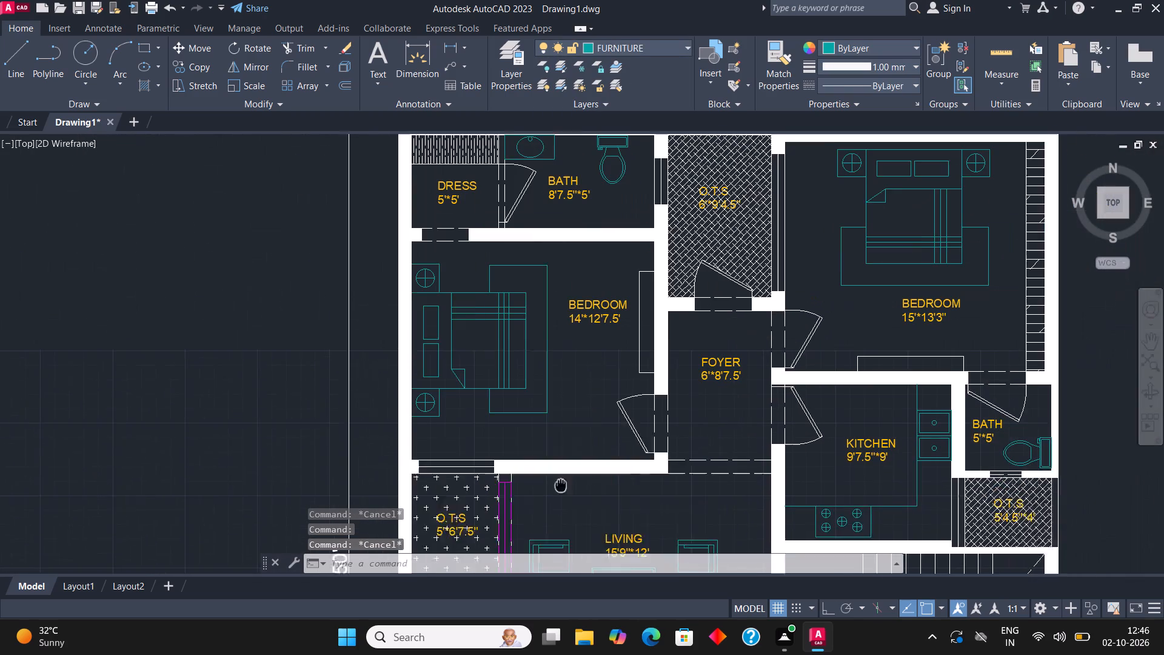
middle_click_drag(558, 488, 546, 497)
scroll(596, 347, "down", 1)
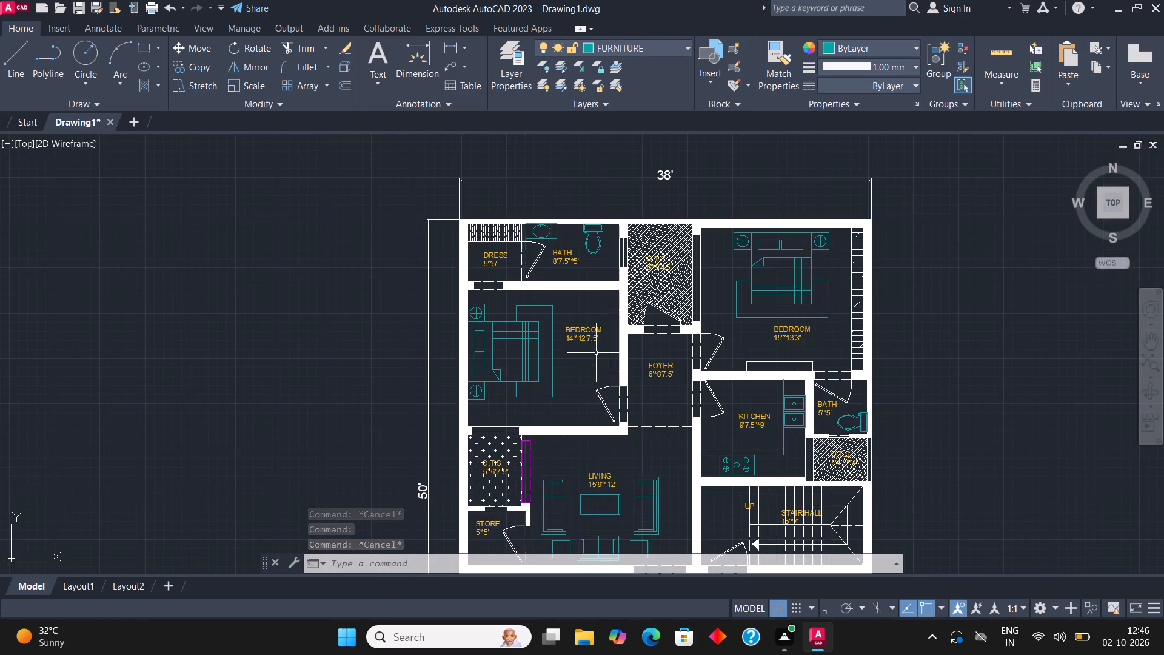
scroll(473, 430, "up", 6)
left_click(453, 461)
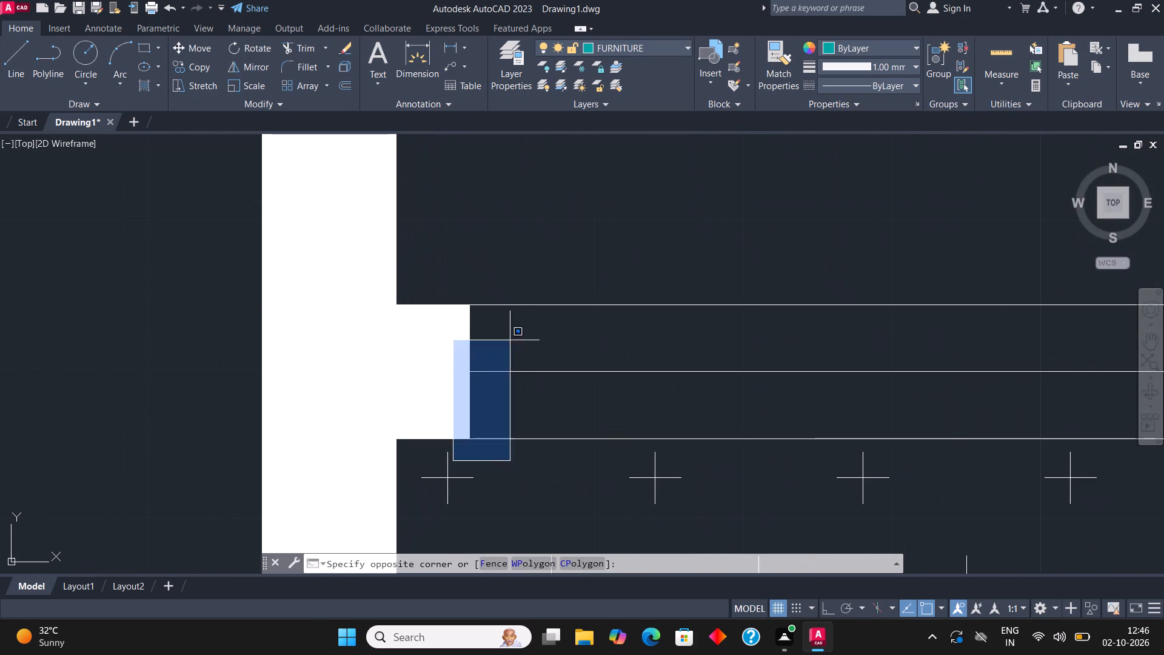
scroll(532, 331, "down", 2)
left_click(837, 304)
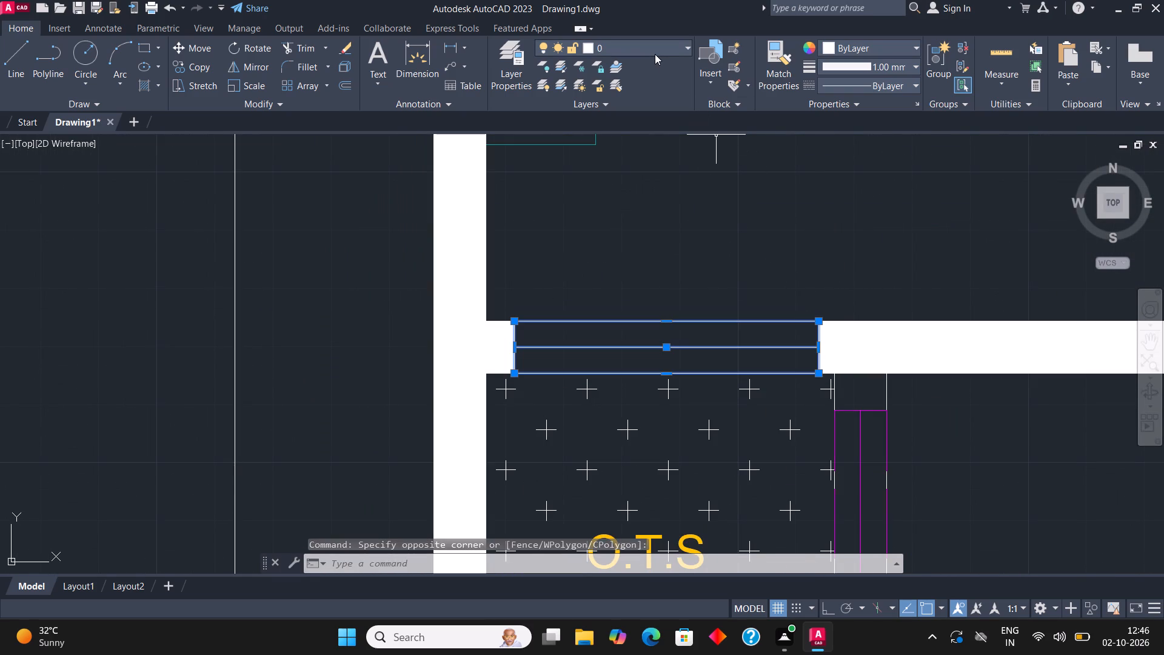
left_click(652, 49)
left_click(638, 159)
scroll(576, 279, "down", 1)
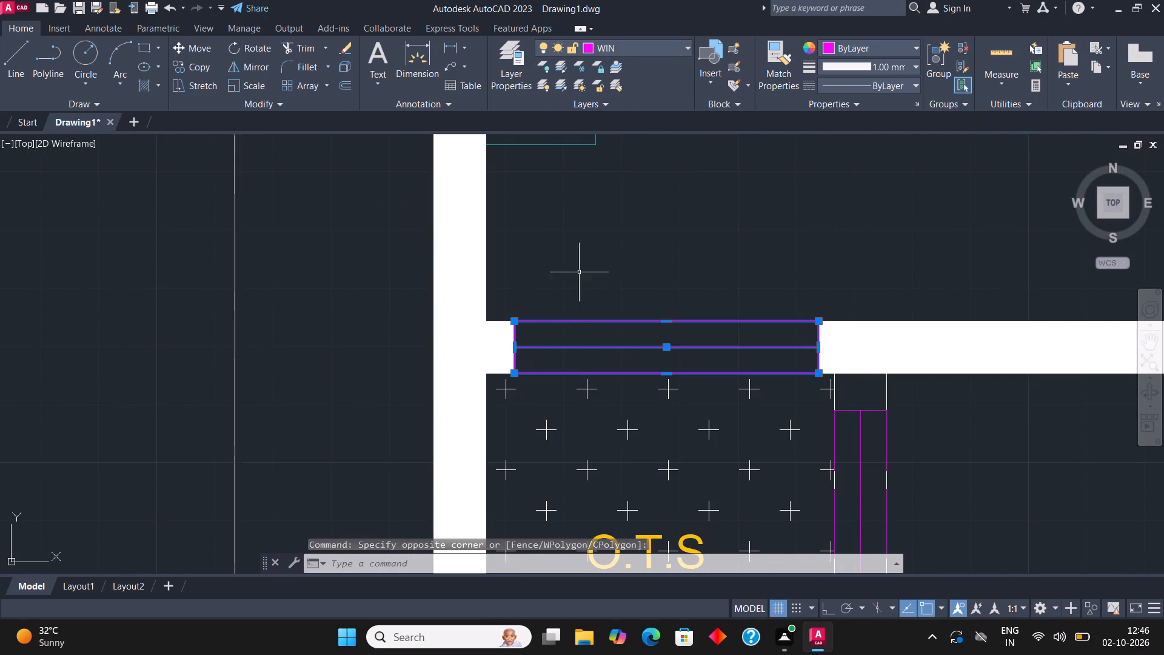
scroll(572, 284, "down", 1)
key("Escape")
Assign the window between the 8'7.5"*5' bath and the 6'*9'4.5" O.T.S to the WIN layer.
middle_click_drag(675, 246, 492, 488)
scroll(367, 244, "down", 2)
middle_click_drag(466, 229, 453, 242)
scroll(452, 206, "up", 1)
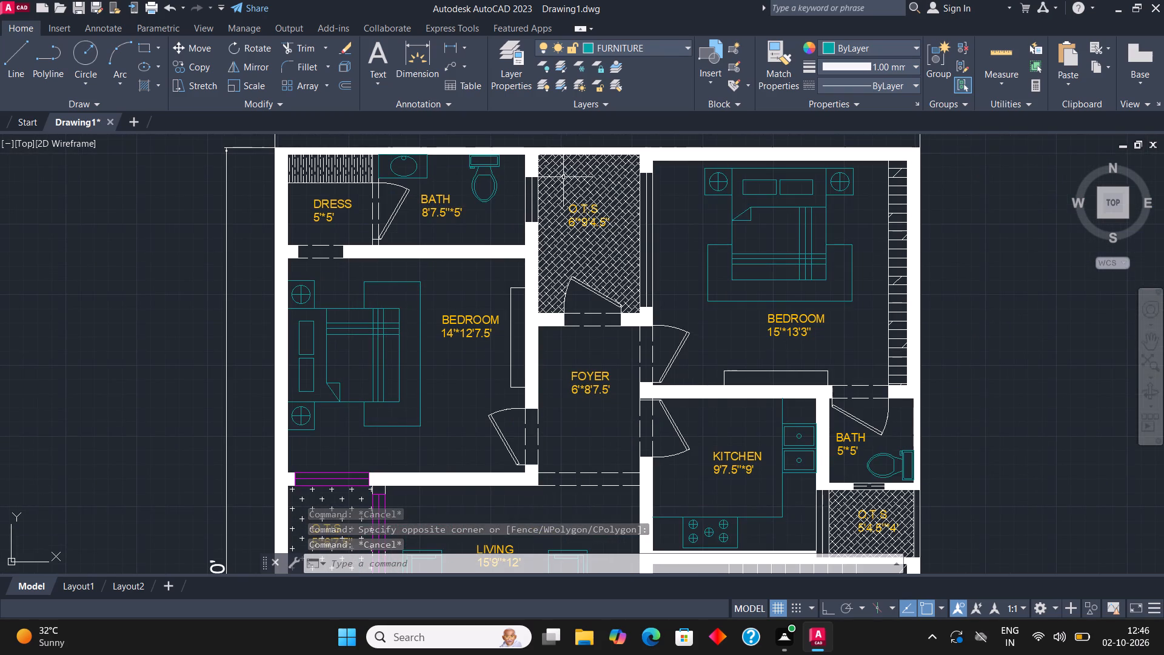
scroll(541, 164, "up", 1)
middle_click_drag(540, 200, 516, 301)
scroll(514, 363, "up", 1)
left_click(466, 368)
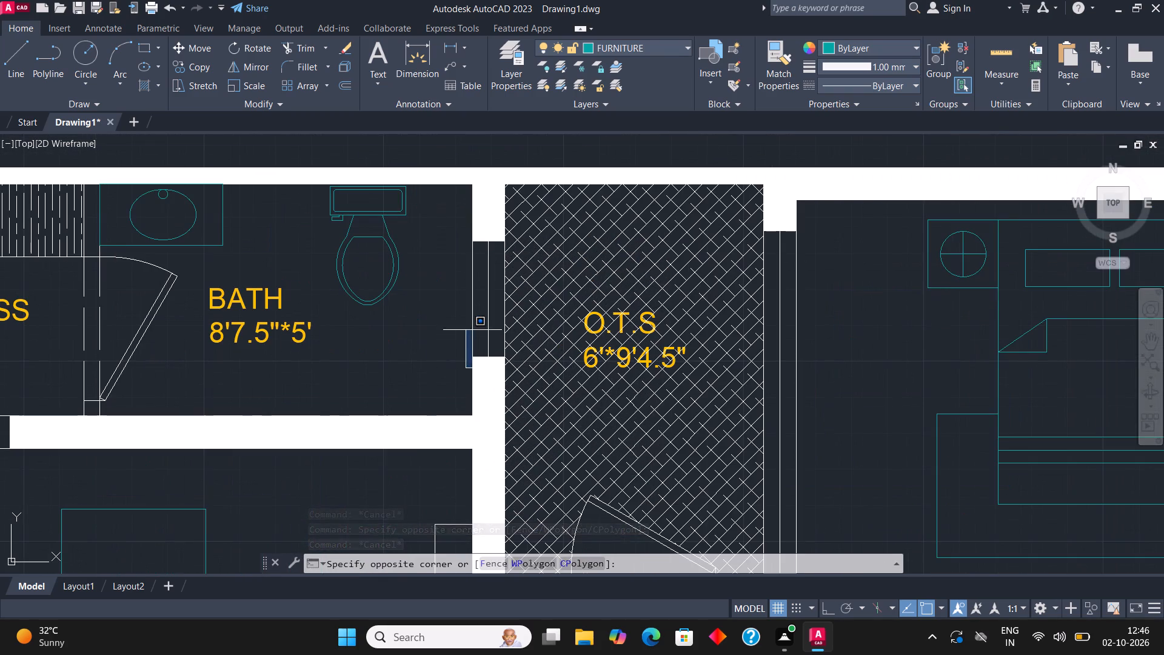
left_click(513, 231)
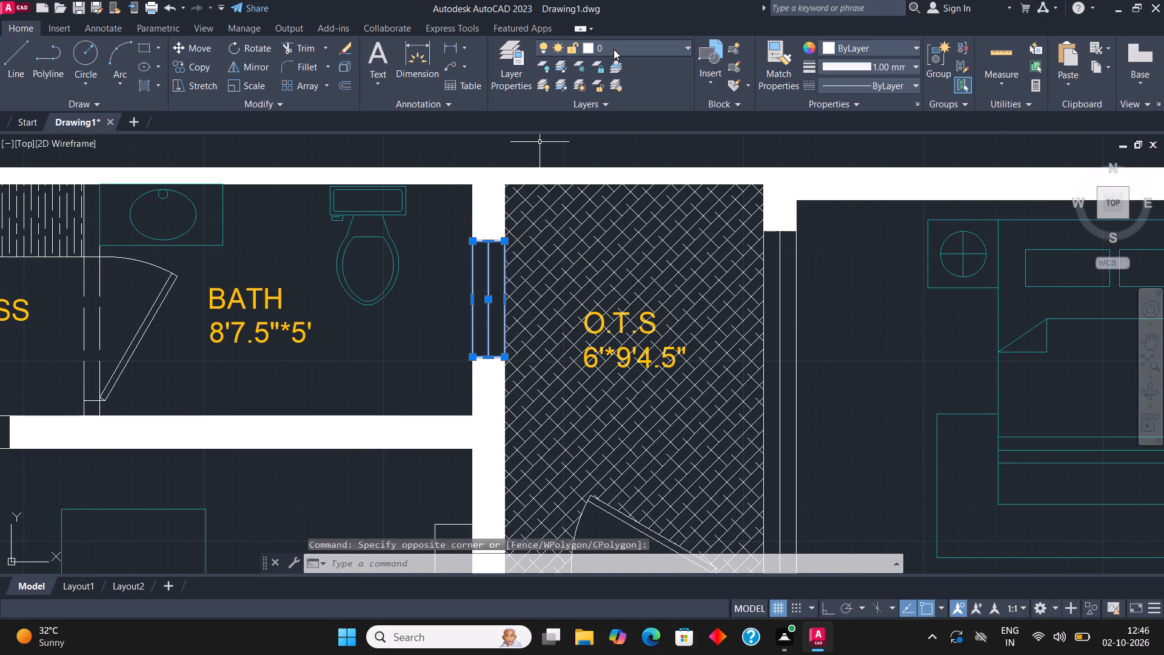
left_click(614, 49)
left_click(624, 155)
key("Escape")
Assign the window between the 6'*9'4.5" O.T.S and the 15'*13'3" bedroom to the WIN layer.
scroll(432, 240, "down", 2)
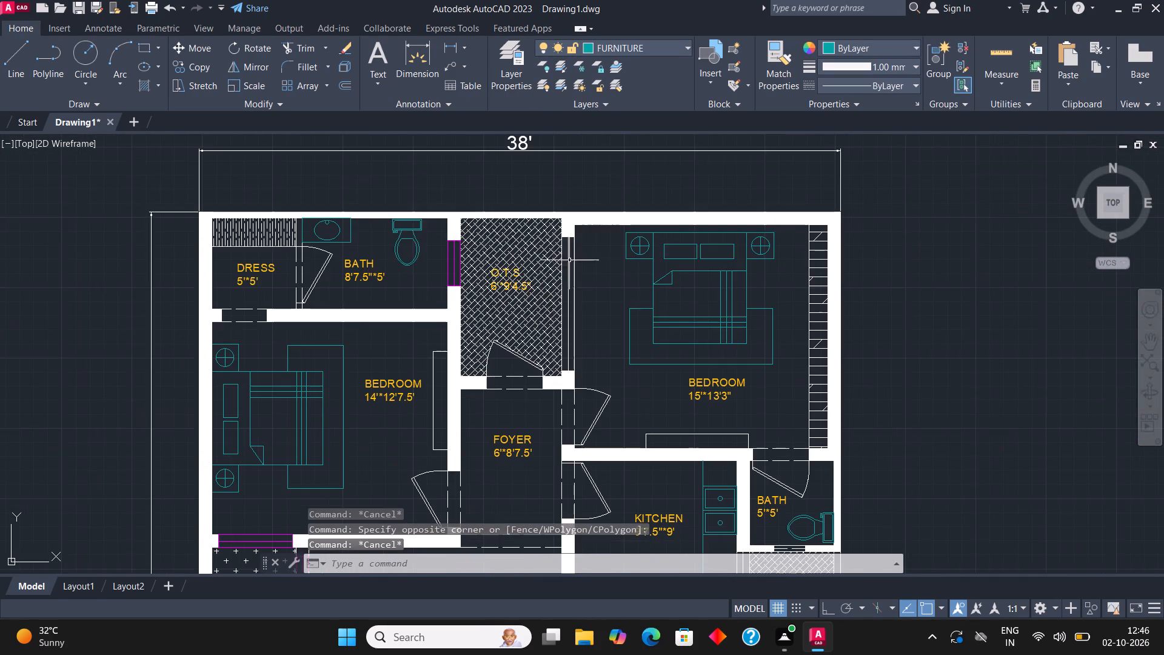
middle_click_drag(563, 261, 536, 261)
scroll(541, 320, "up", 2)
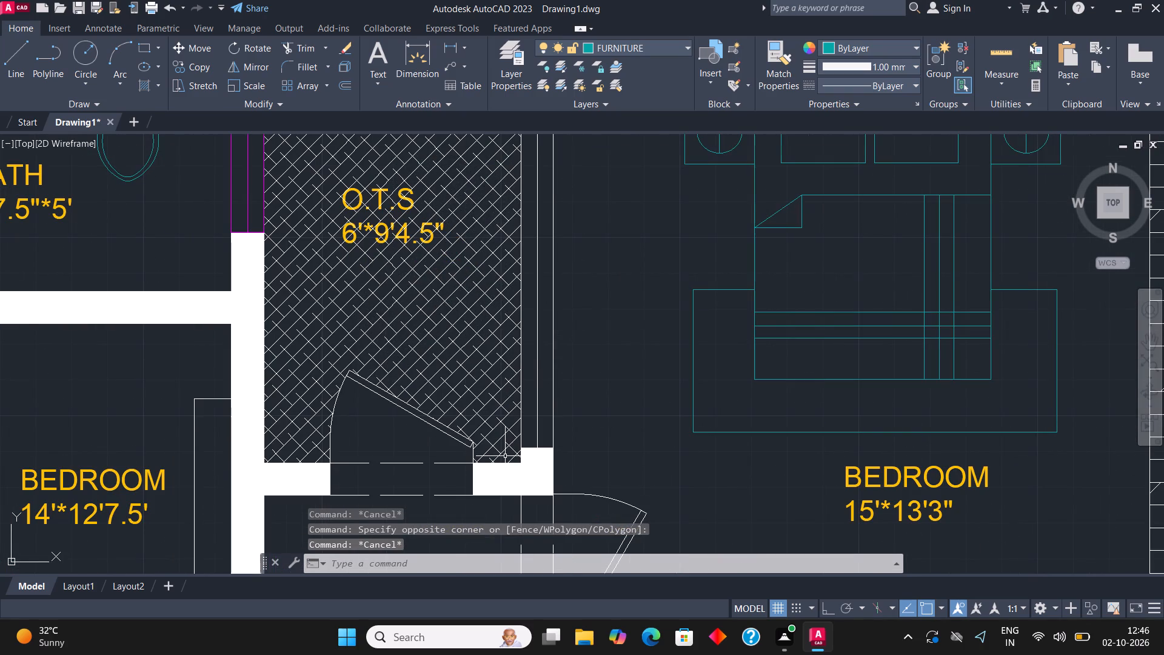
left_click(505, 456)
scroll(521, 425, "down", 2)
left_click(543, 297)
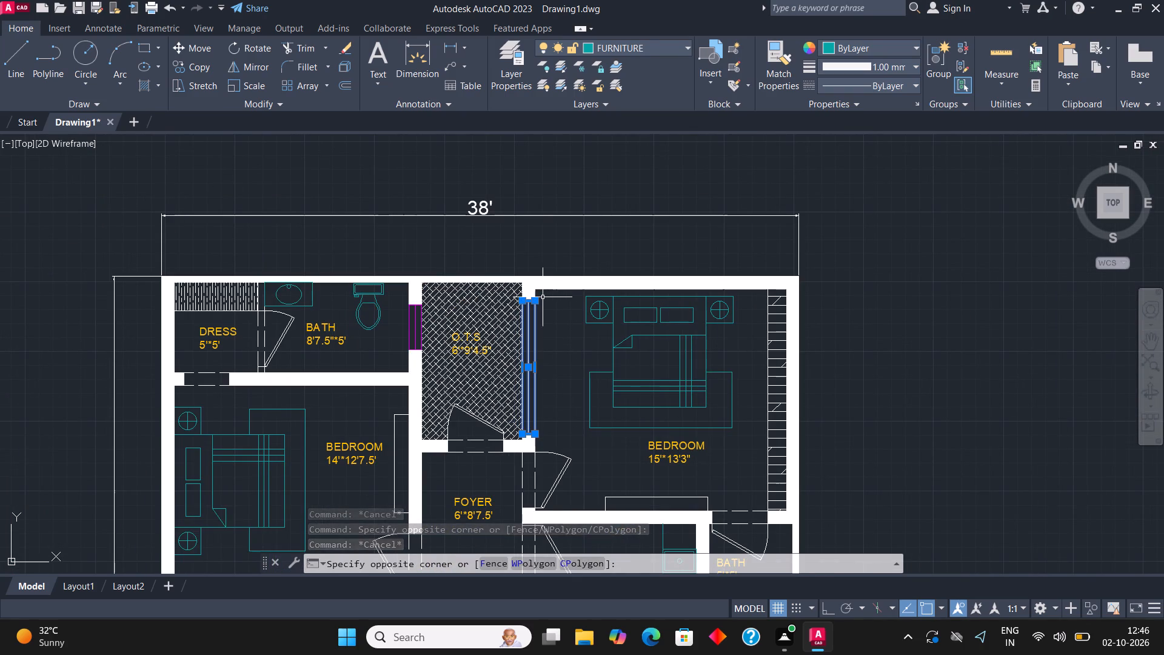
left_click(646, 44)
left_click(626, 156)
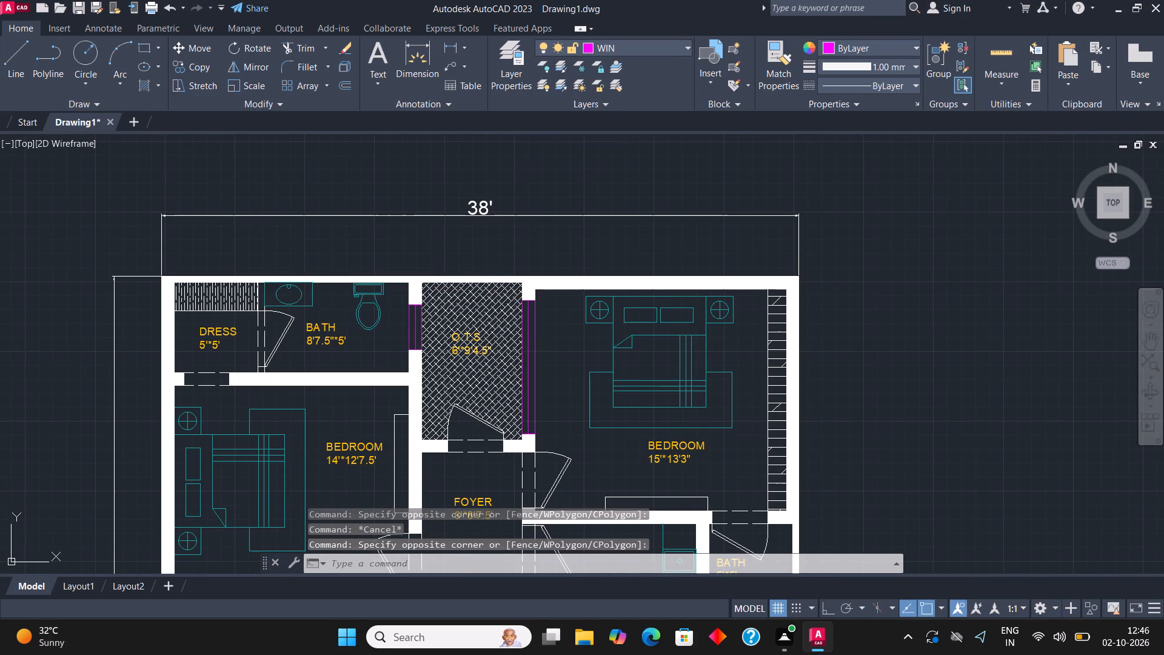
scroll(473, 283, "down", 1)
key("Escape")
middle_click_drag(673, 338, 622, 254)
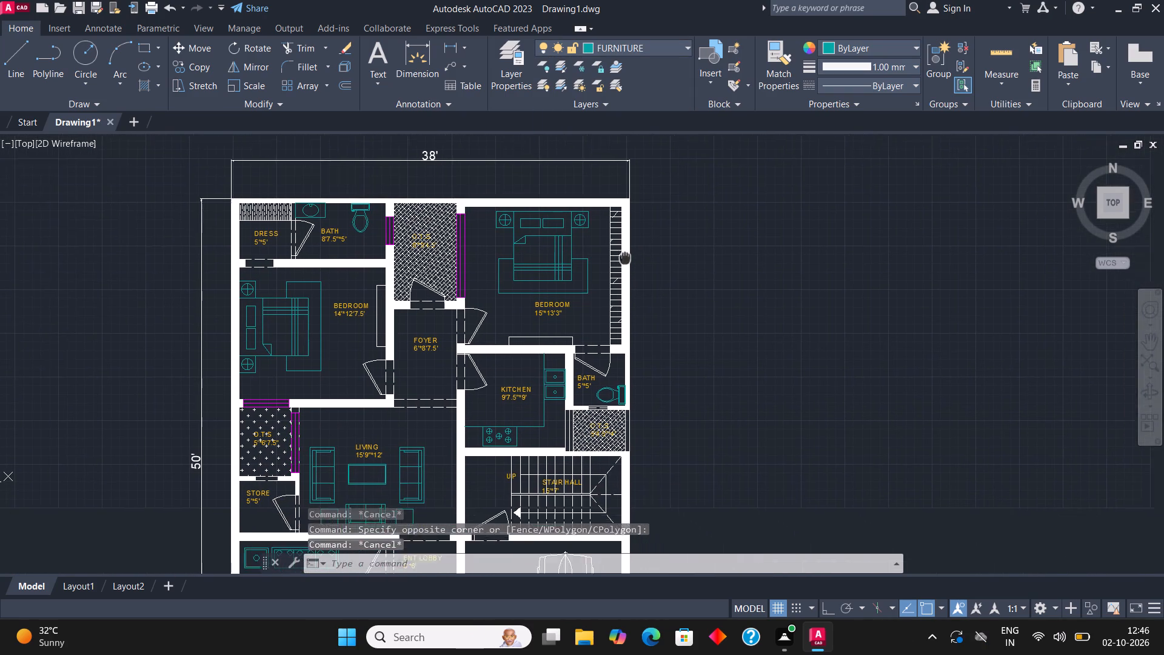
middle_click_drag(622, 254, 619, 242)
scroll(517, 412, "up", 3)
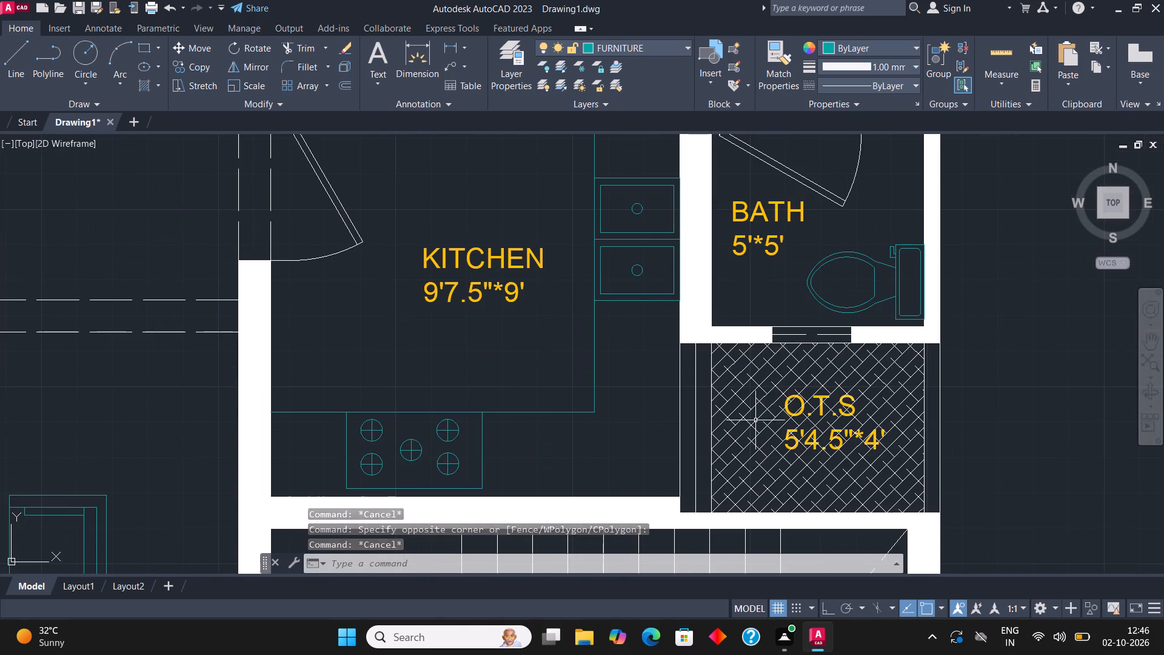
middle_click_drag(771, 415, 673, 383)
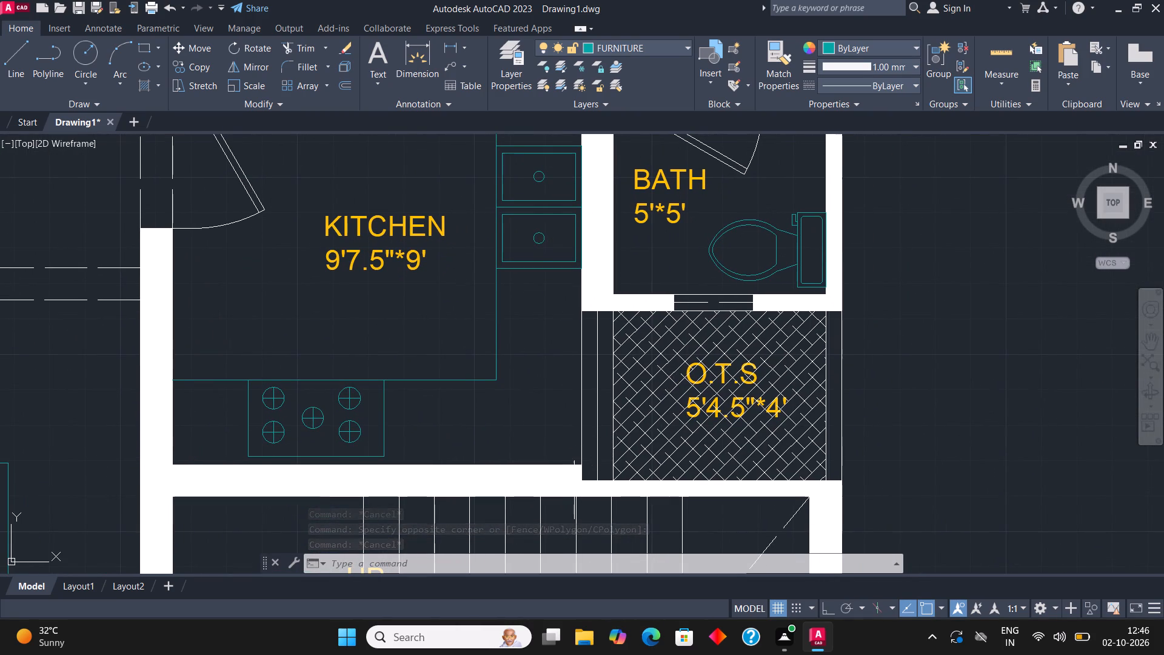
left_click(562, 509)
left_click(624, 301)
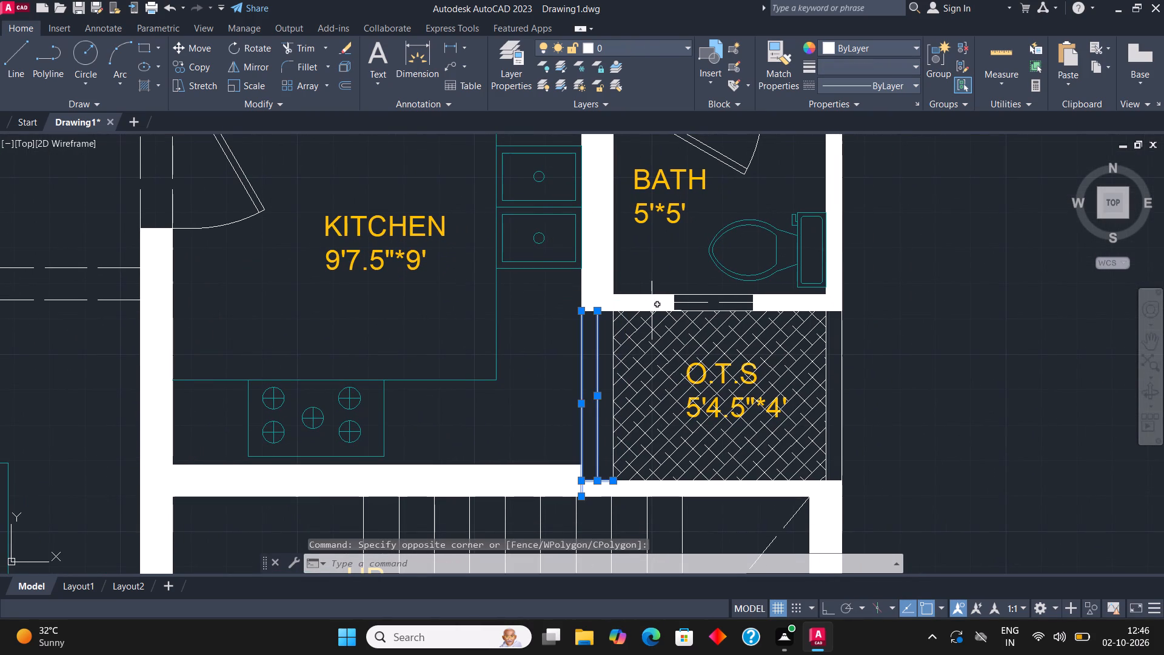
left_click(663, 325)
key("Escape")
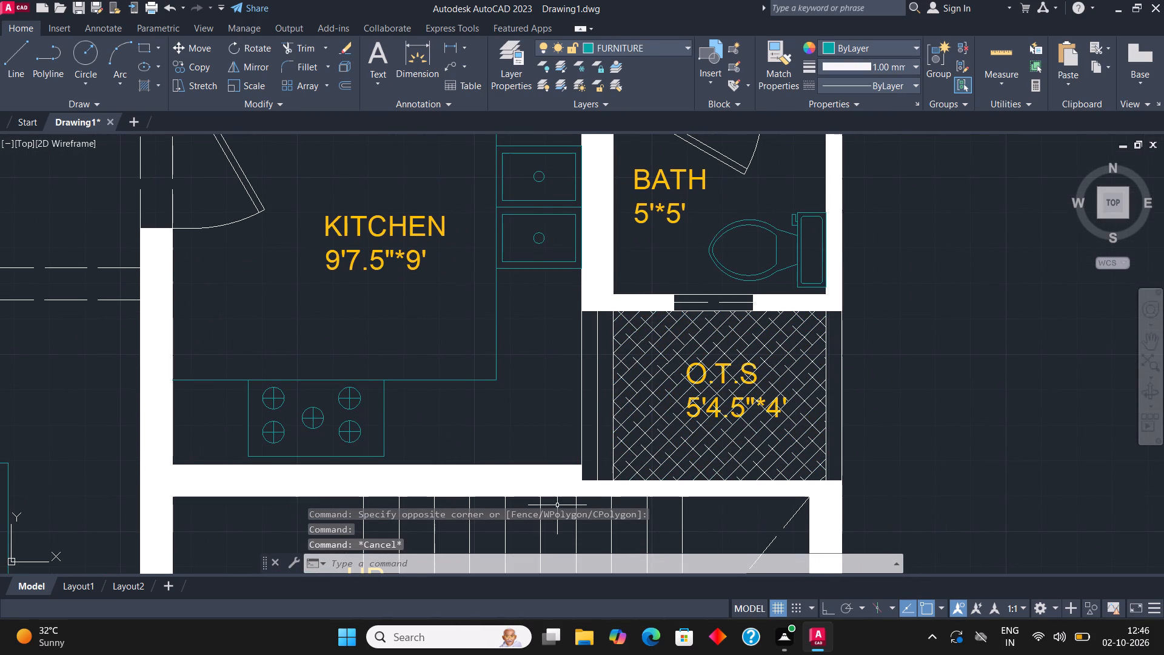
Assign the window between the kitchen and the 5'4.5"*4' O.T.S, including its O.T.S-side line, to the WIN layer.
left_click(561, 509)
left_click(569, 506)
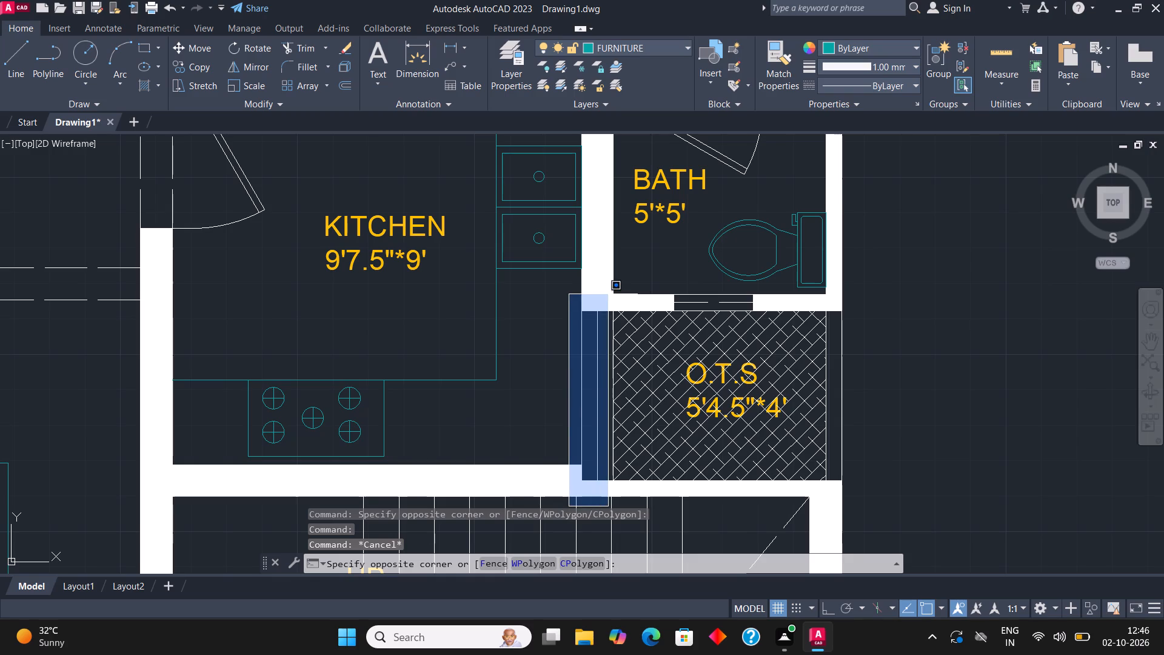
left_click(617, 304)
left_click(632, 44)
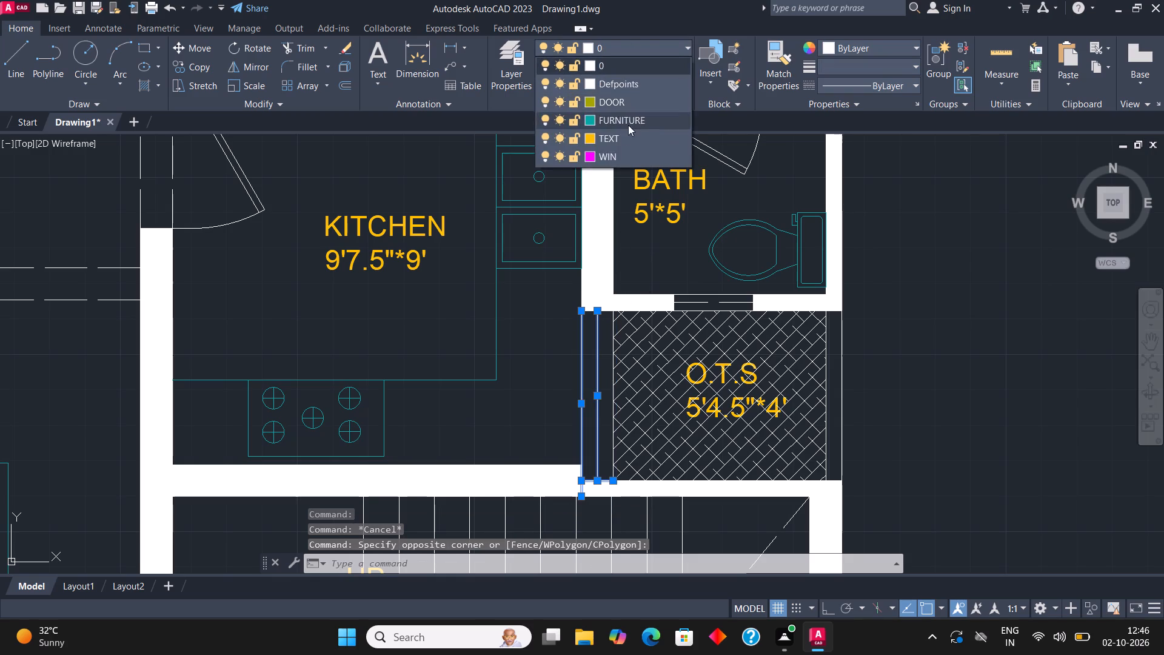
left_click(615, 153)
key("Escape")
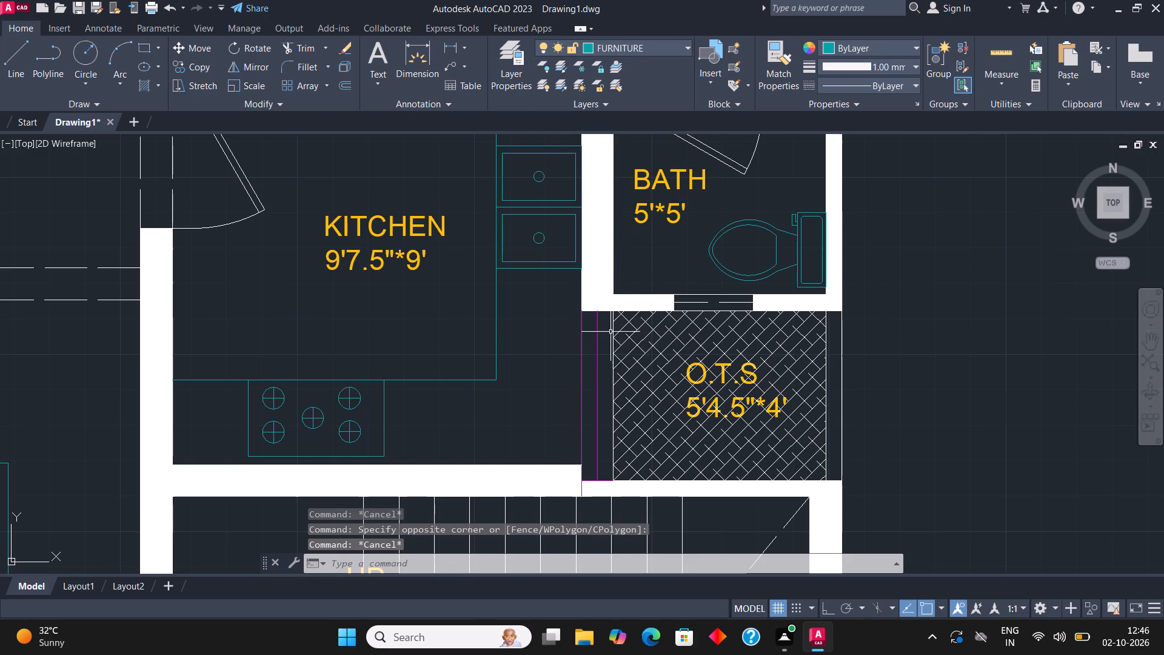
left_click(611, 331)
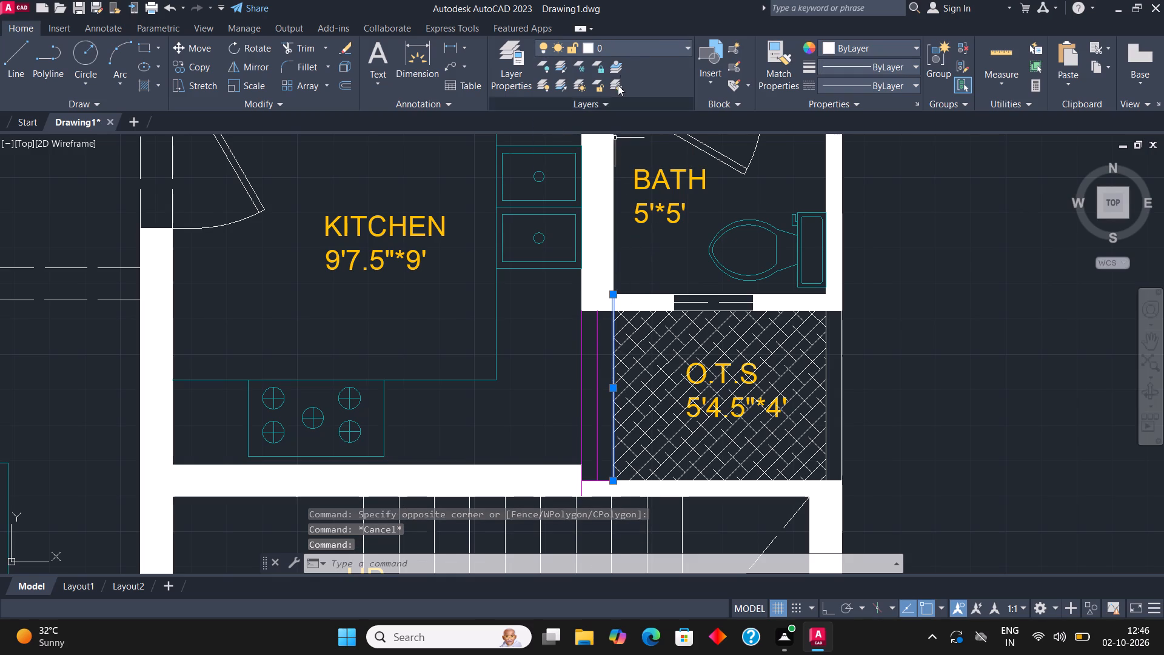
left_click(624, 47)
left_click(635, 163)
key("Escape")
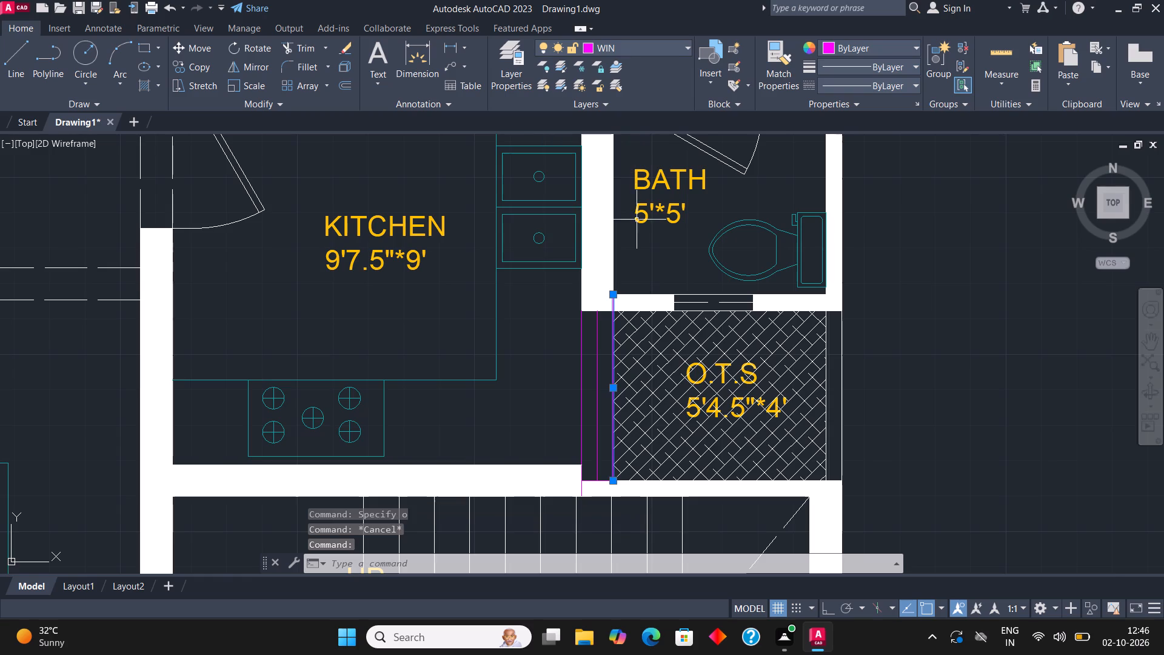
Trim the kitchen window's O.T.S-side line where it runs into the wall below the 5'*5' bath.
scroll(620, 304, "up", 3)
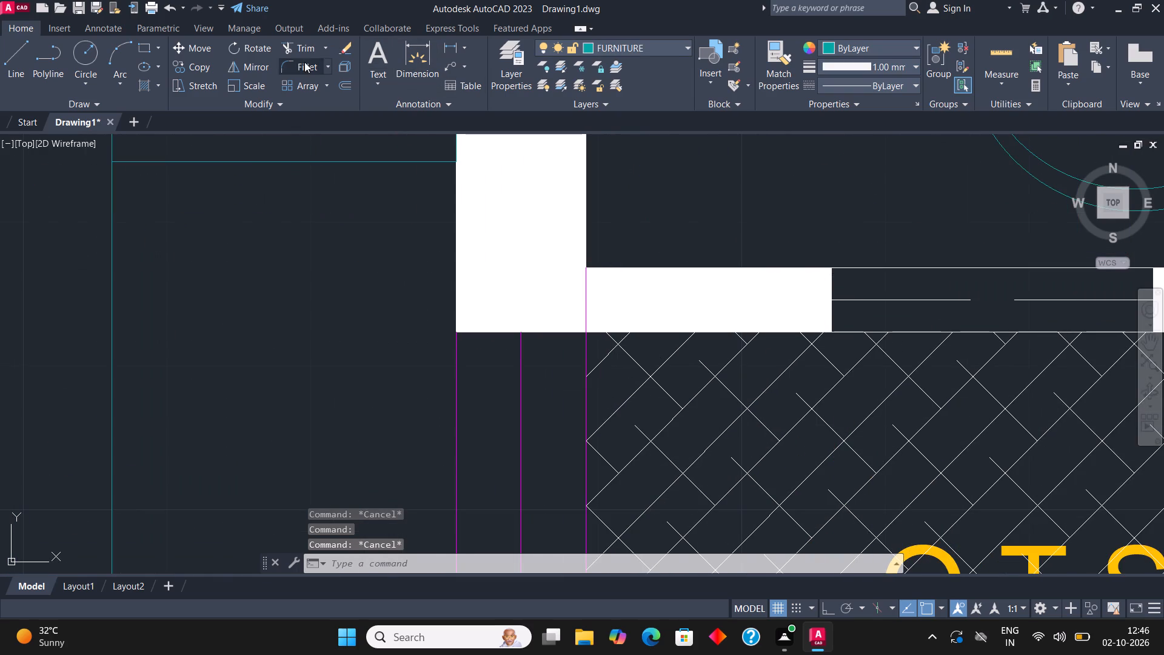
left_click(296, 48)
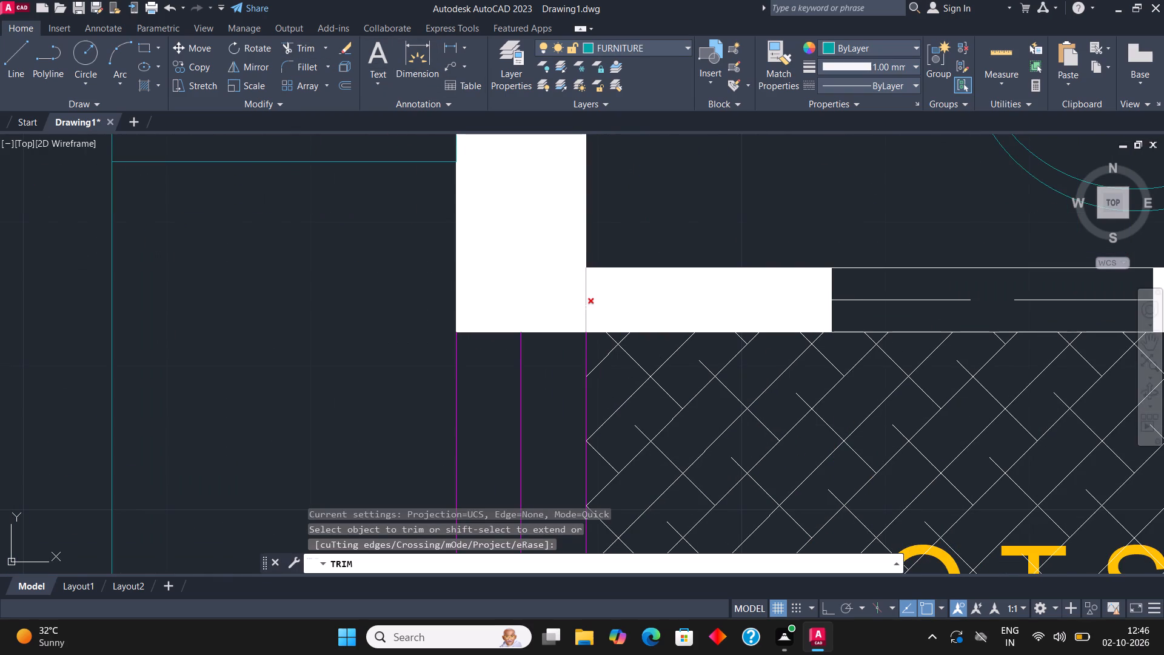
left_click(584, 301)
scroll(487, 295, "down", 2)
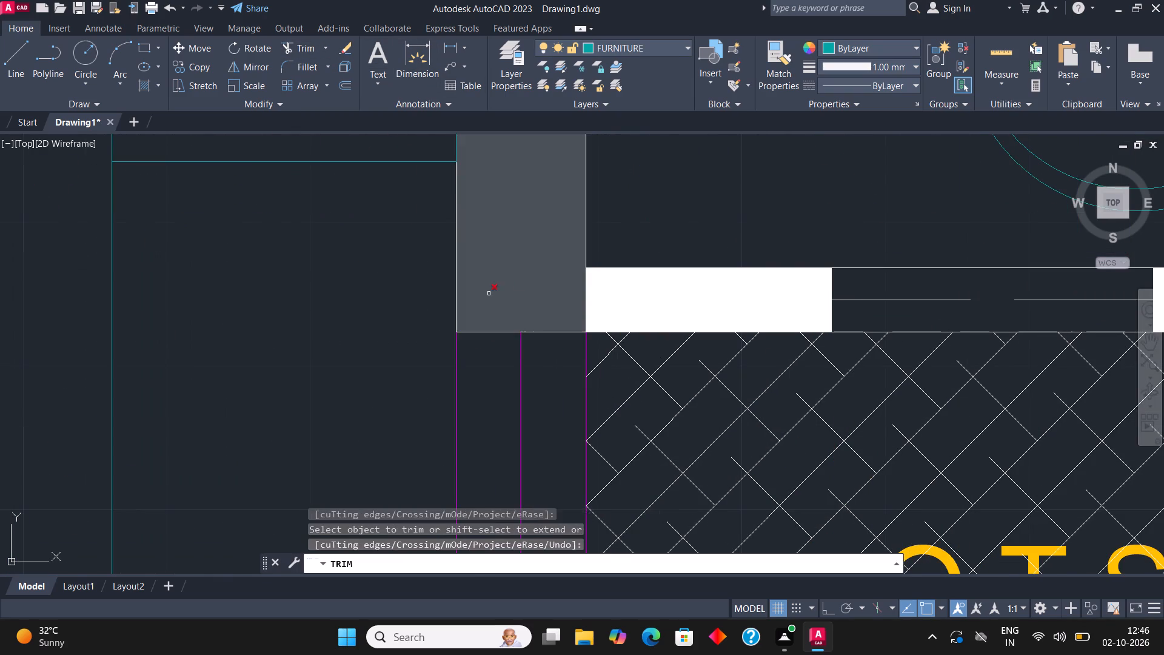
scroll(487, 295, "down", 1)
key("Escape")
Assign the window between the 5'*5' bath and the 5'4.5"*4' O.T.S to the WIN layer.
middle_click_drag(714, 277, 658, 291)
scroll(530, 292, "up", 2)
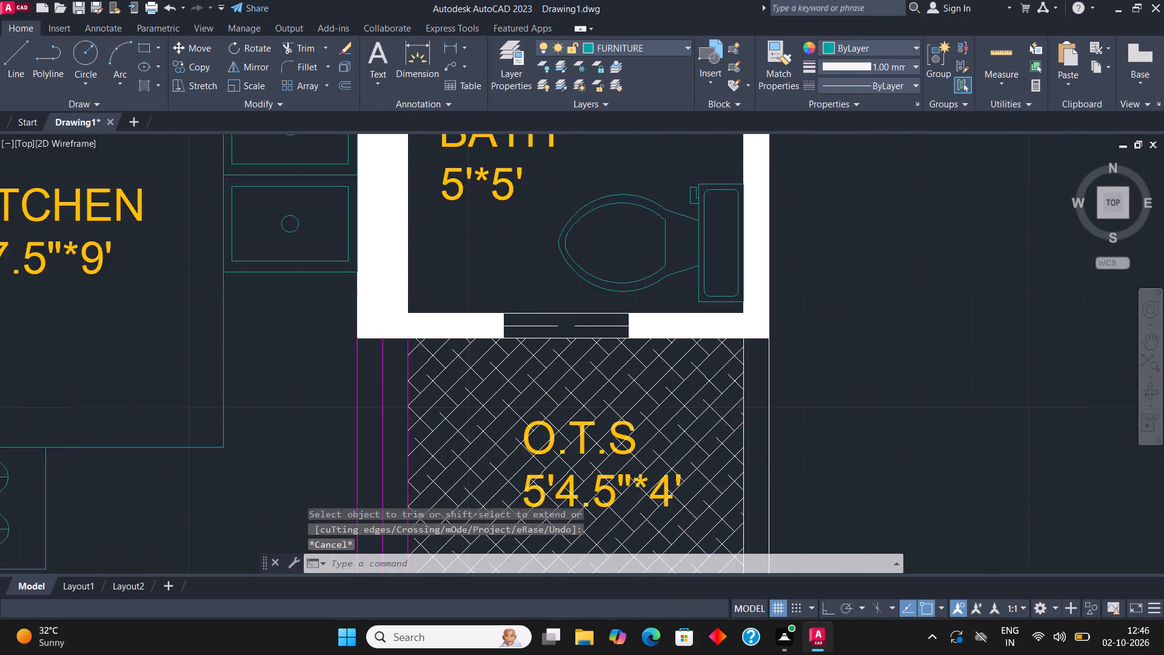
left_click(469, 391)
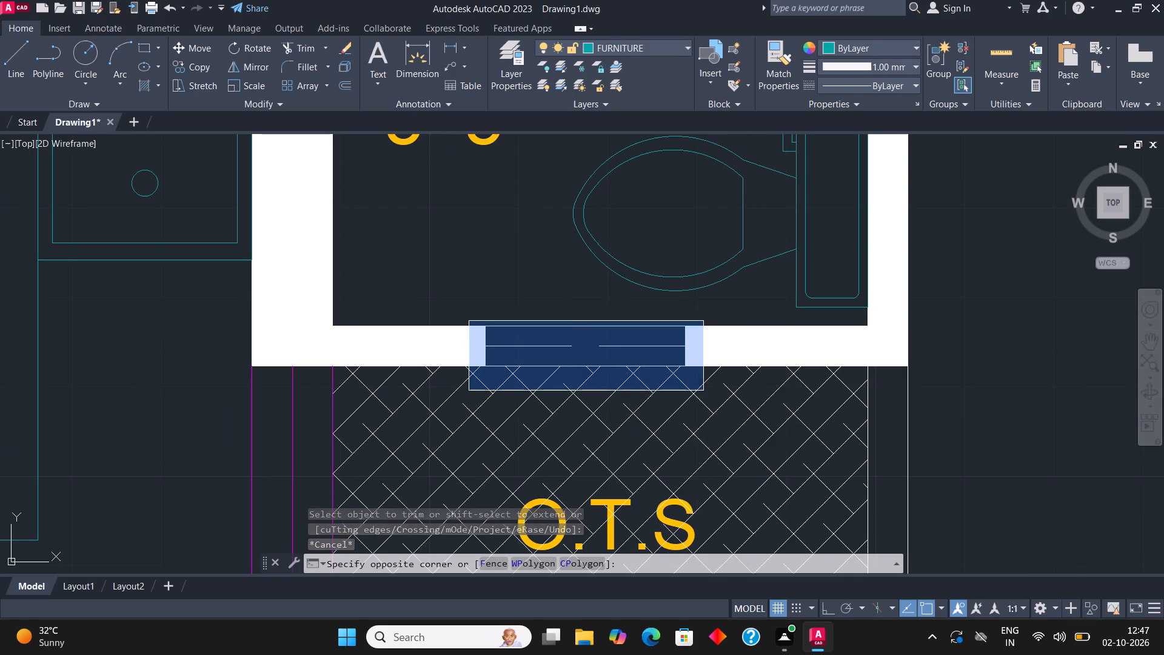
left_click(703, 321)
left_click(624, 49)
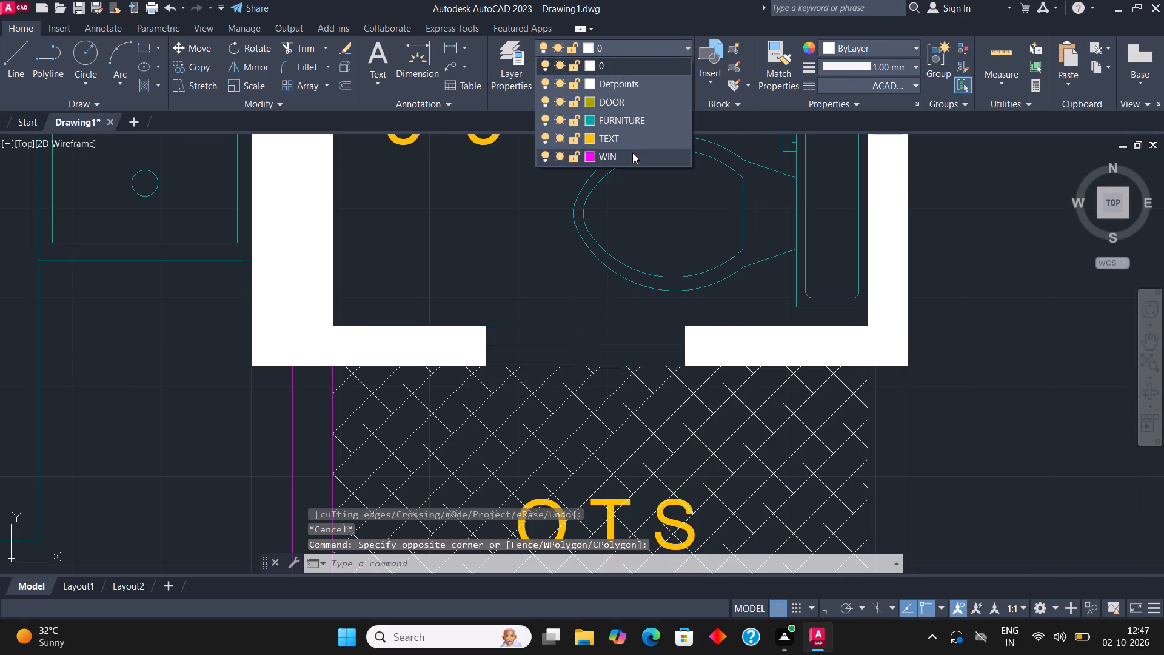
left_click(632, 153)
key("Escape")
Select all door blocks similar to the drawing room's door beside the entrance lobby and assign them to the DOOR layer.
scroll(566, 307, "down", 3)
middle_click_drag(624, 288, 661, 429)
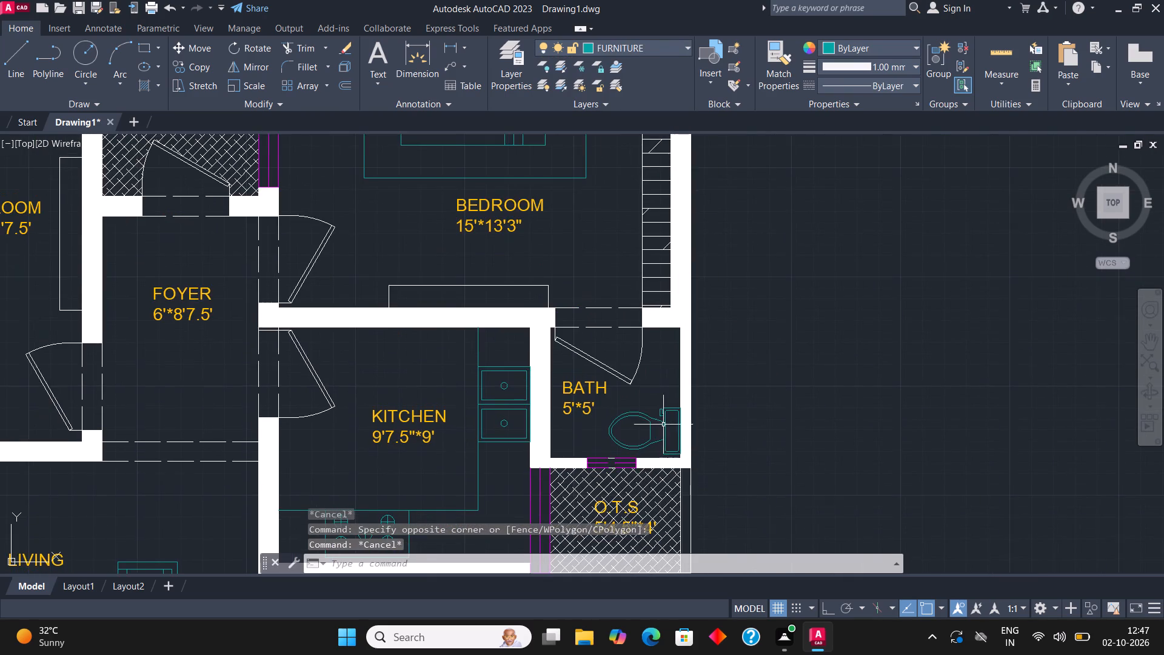
scroll(671, 440, "down", 2)
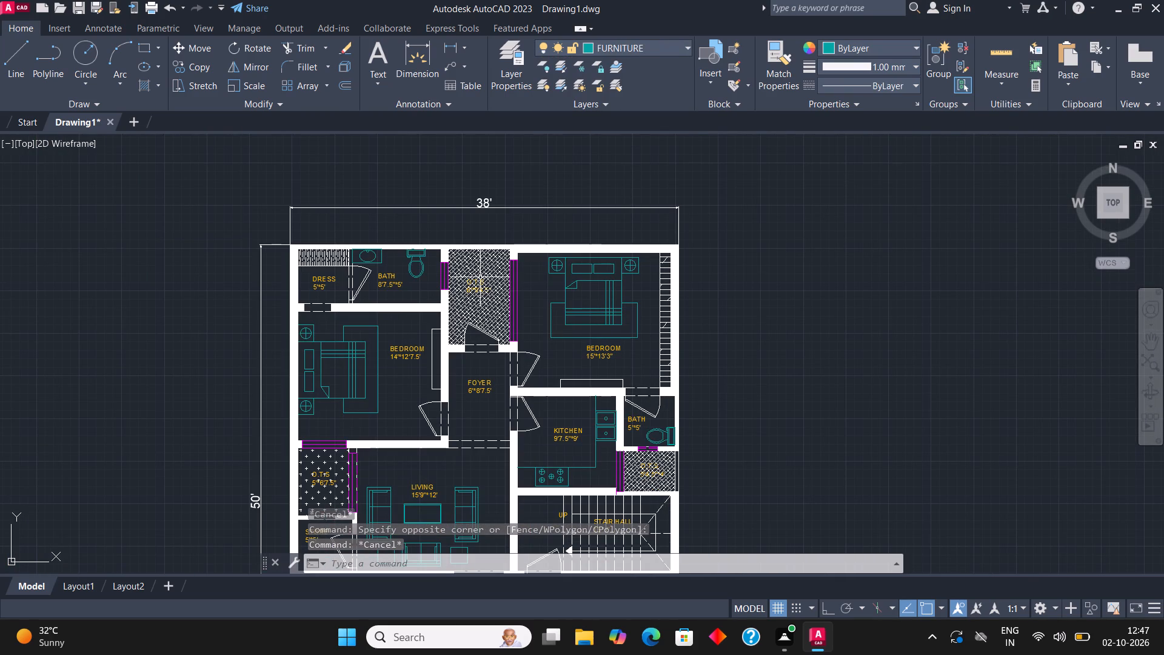
middle_click_drag(557, 420, 551, 215)
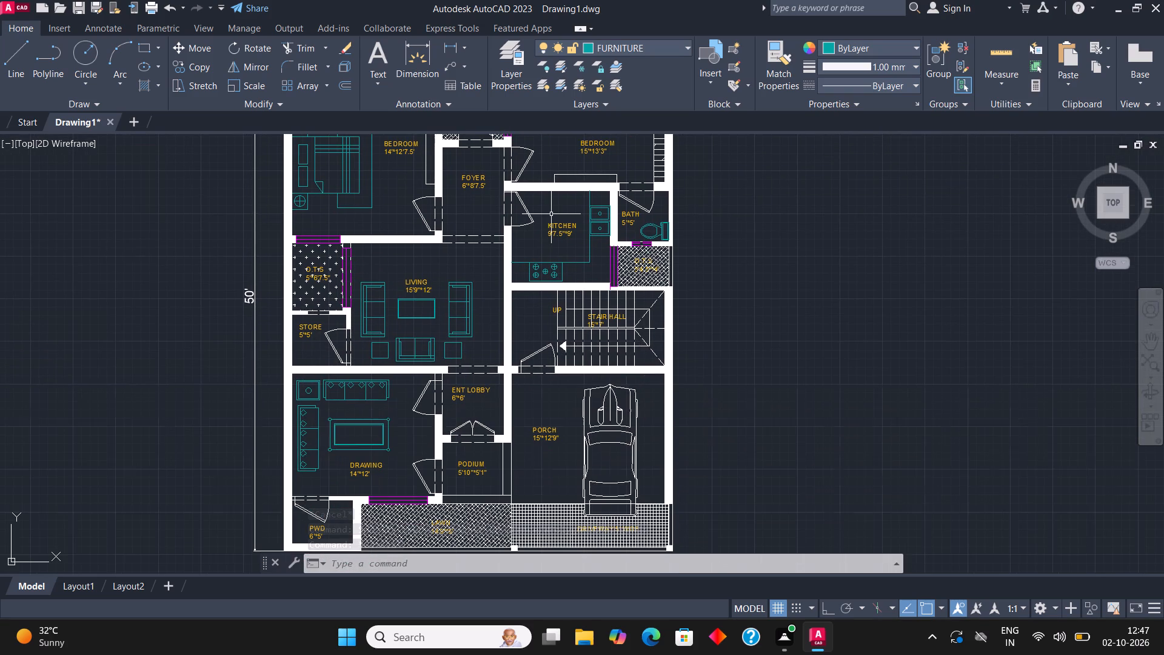
middle_click_drag(644, 414, 702, 255)
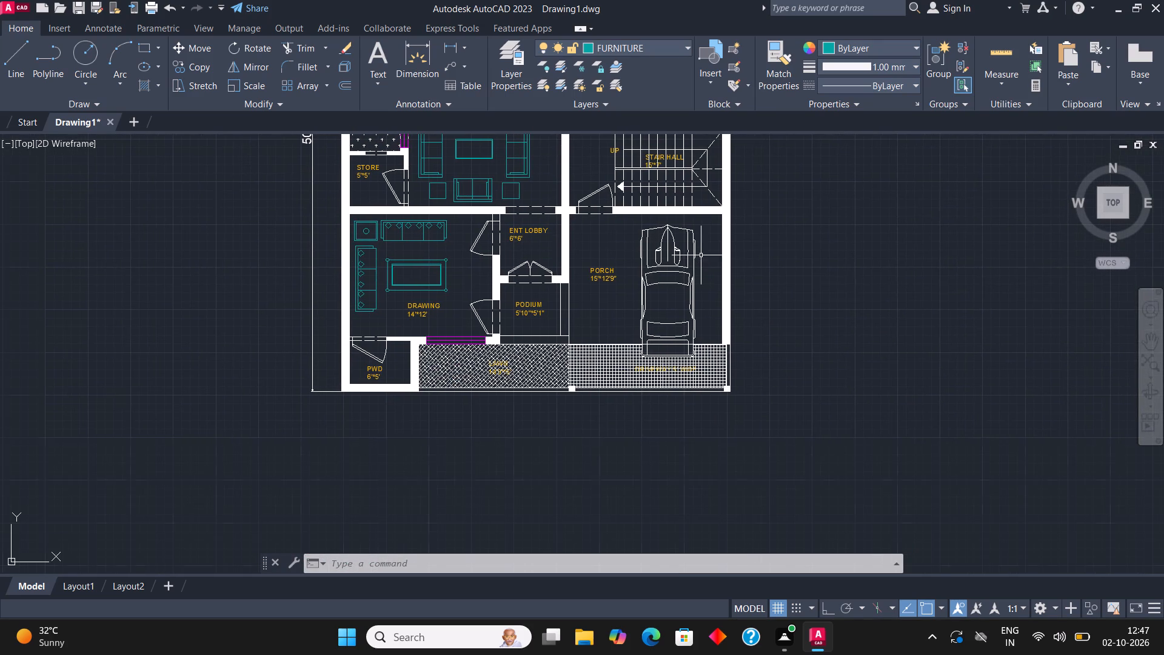
middle_click_drag(537, 317, 547, 425)
scroll(506, 334, "up", 2)
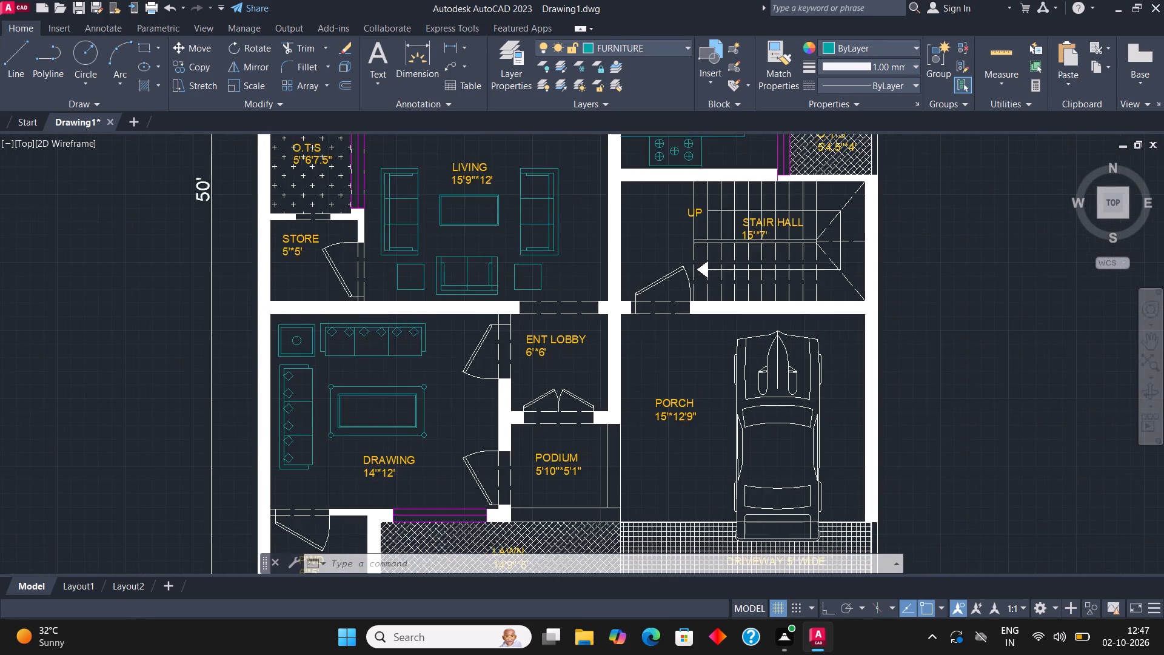
left_click(465, 346)
right_click(465, 346)
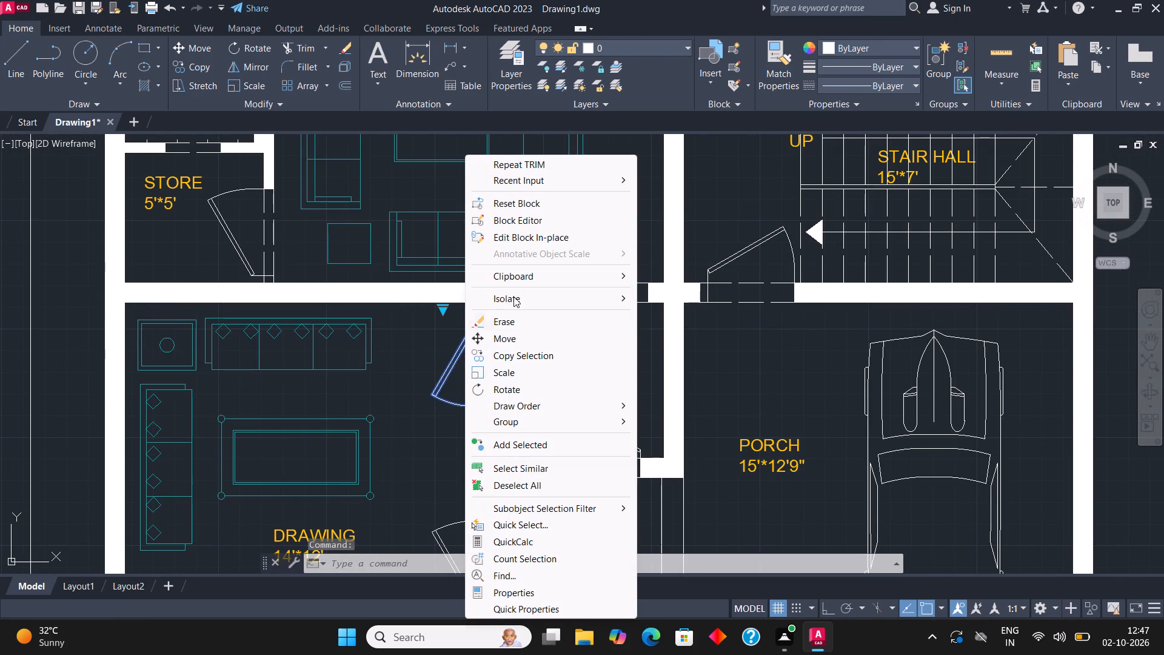
left_click(529, 472)
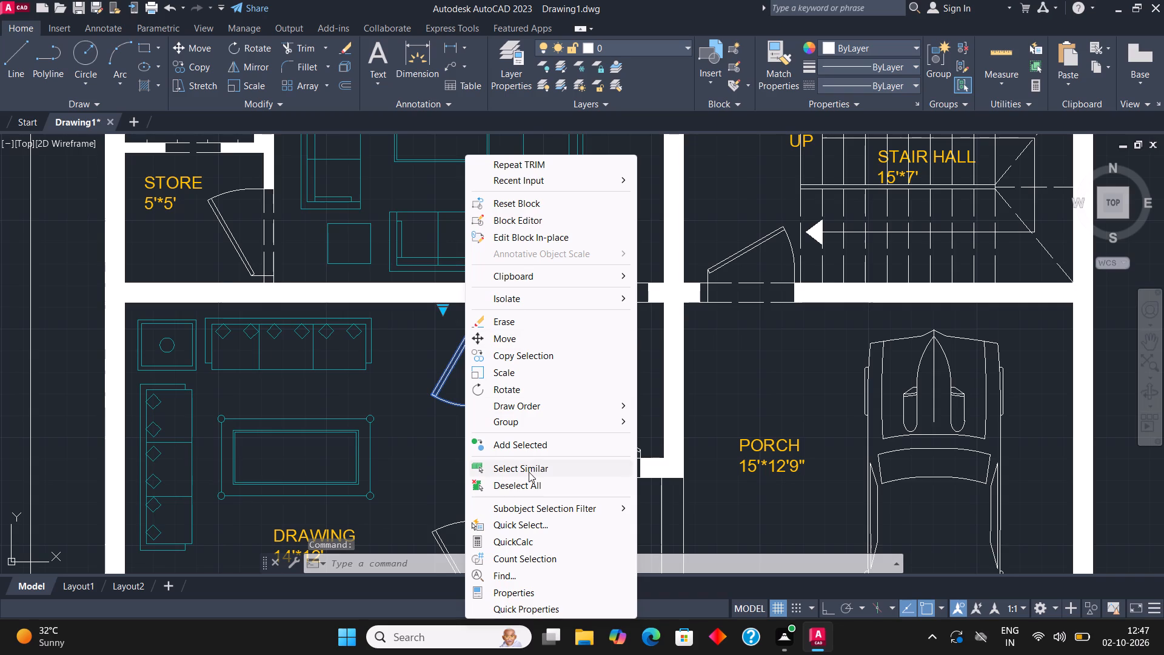
left_click(620, 47)
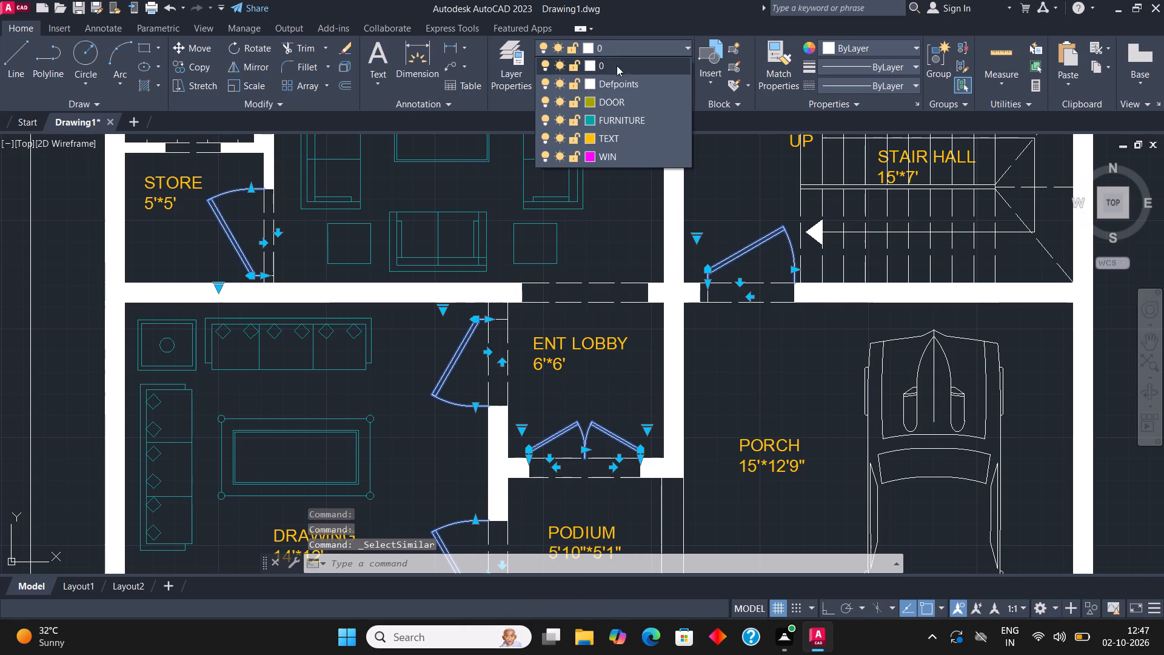
left_click(626, 99)
scroll(477, 372, "down", 1)
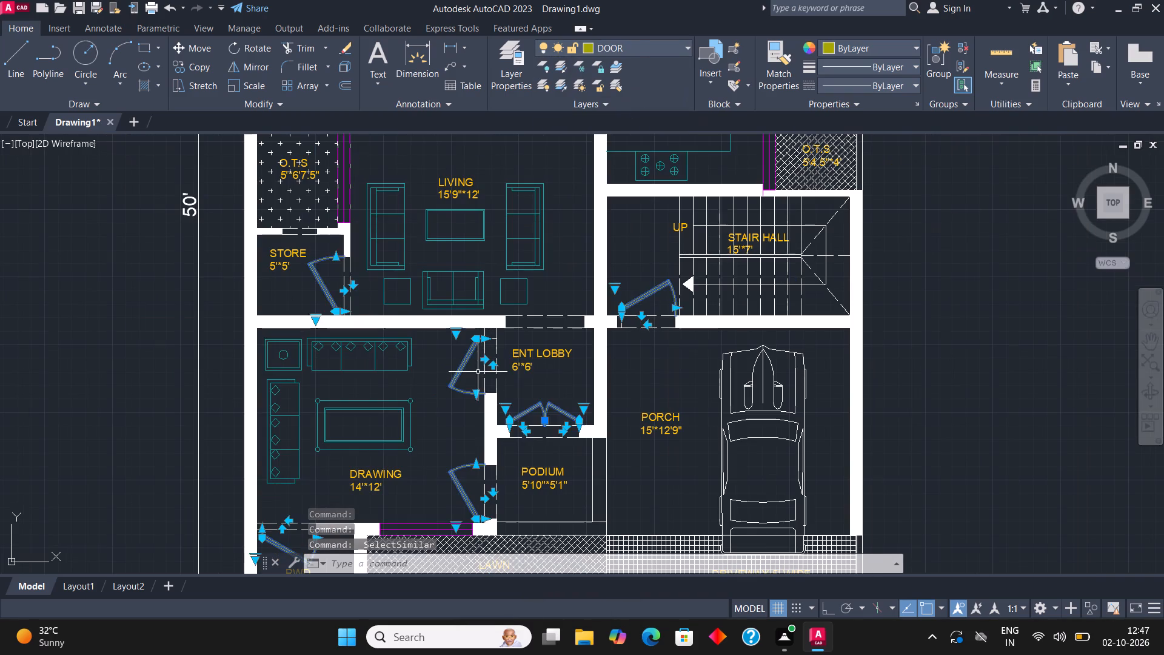
key("Escape")
Assign the car block in the 15'*12'9" porch to the FURNITURE layer.
middle_click_drag(667, 289, 652, 354)
scroll(578, 345, "down", 1)
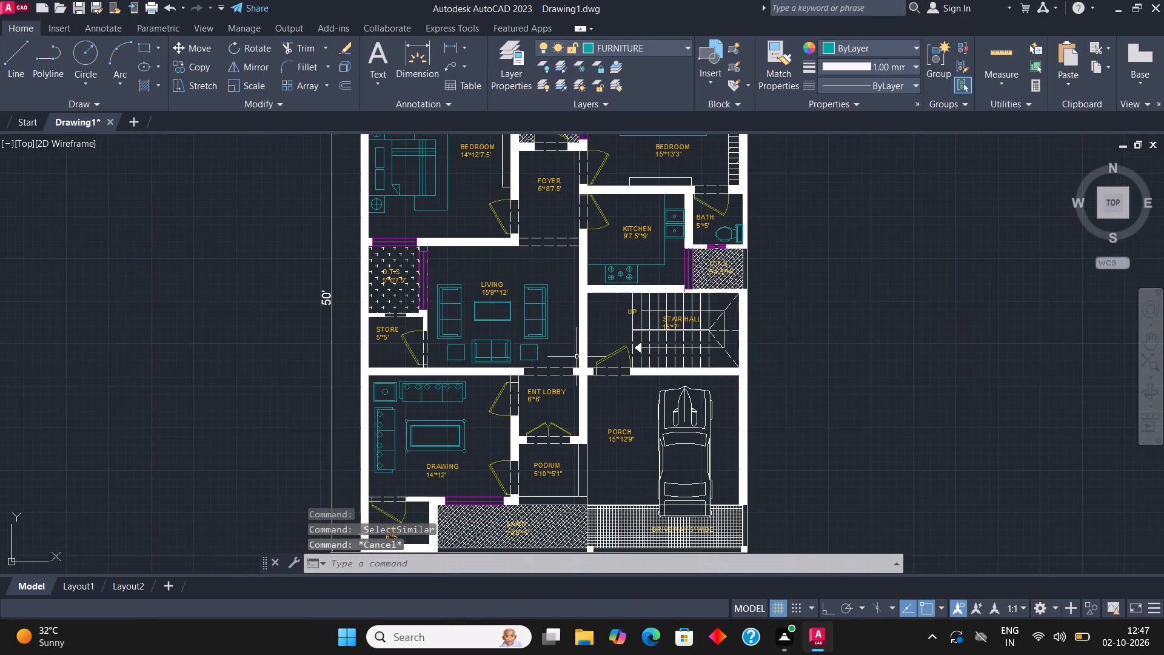
middle_click_drag(615, 243, 547, 206)
scroll(659, 409, "up", 2)
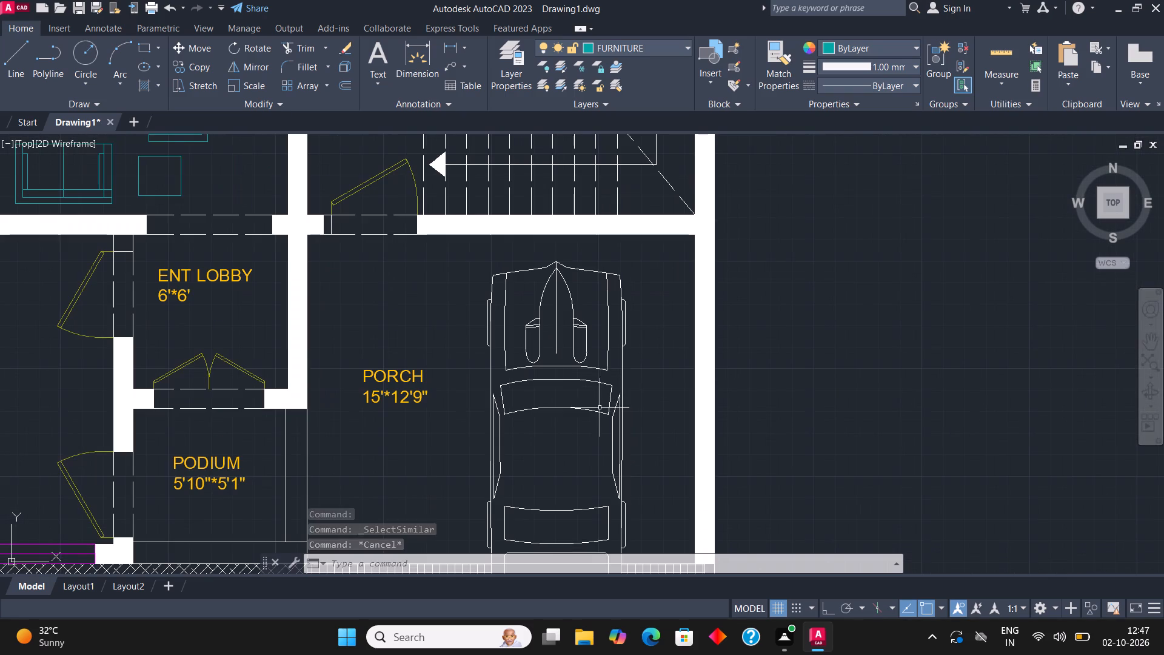
left_click(600, 408)
left_click(561, 414)
left_click(629, 42)
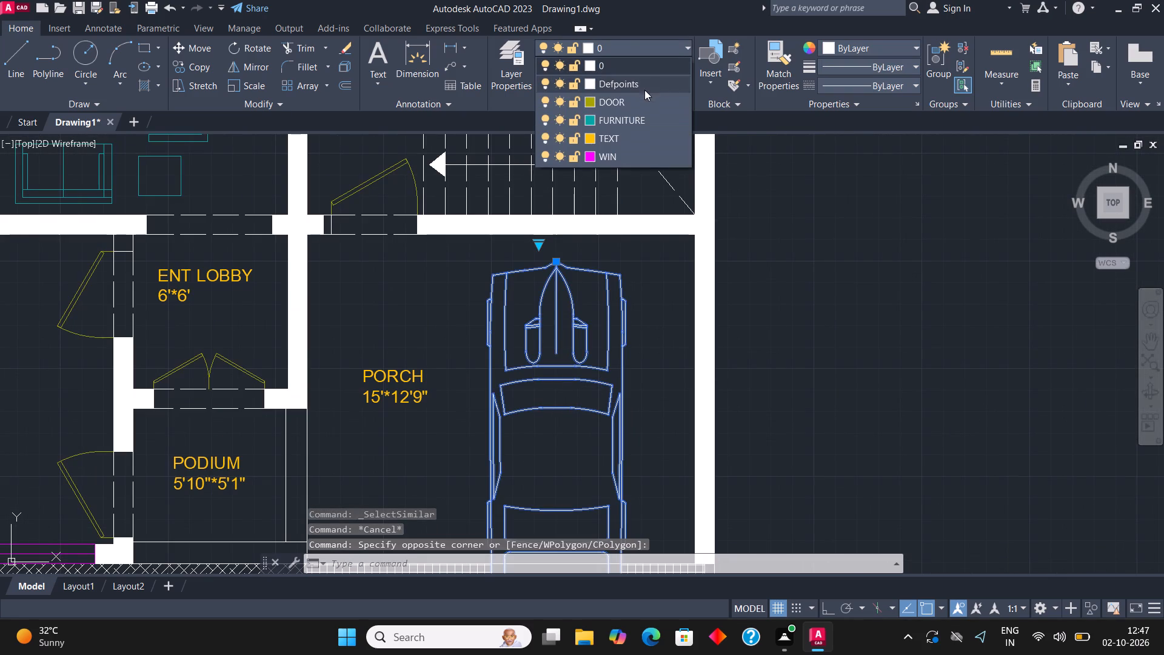
left_click(630, 121)
scroll(586, 274, "down", 2)
key("Escape")
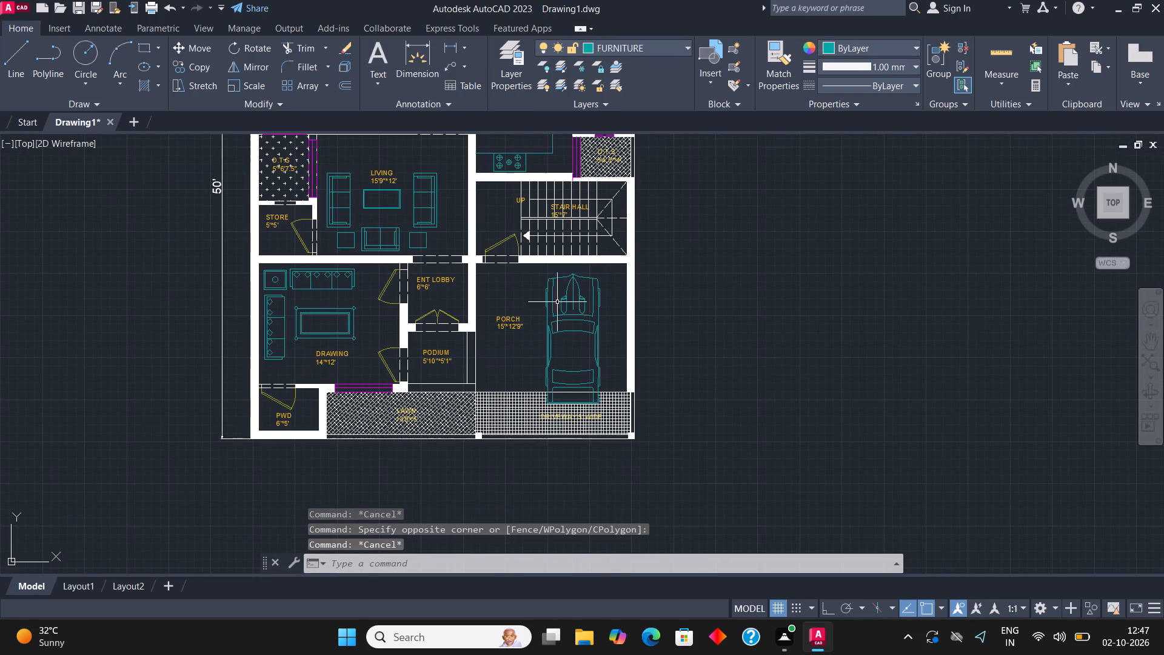
Assign the wardrobe hatches and their front lines in the dress and the 15'*13'3" bedroom to the FURNITURE layer.
middle_click_drag(346, 289, 460, 457)
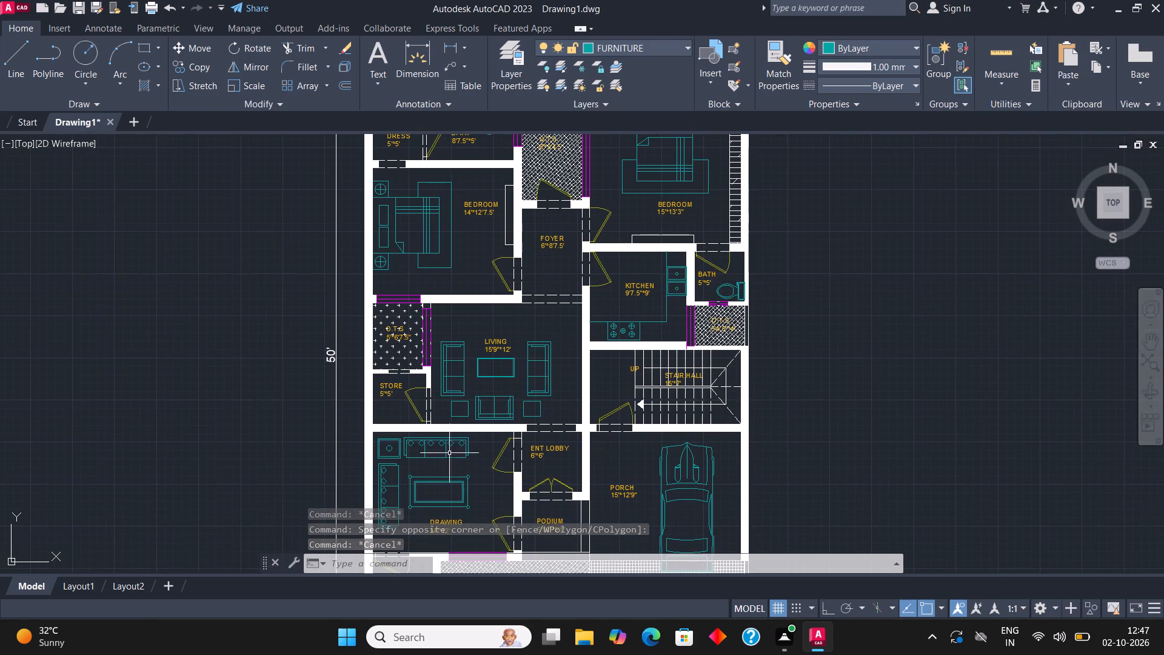
middle_click_drag(511, 339, 520, 532)
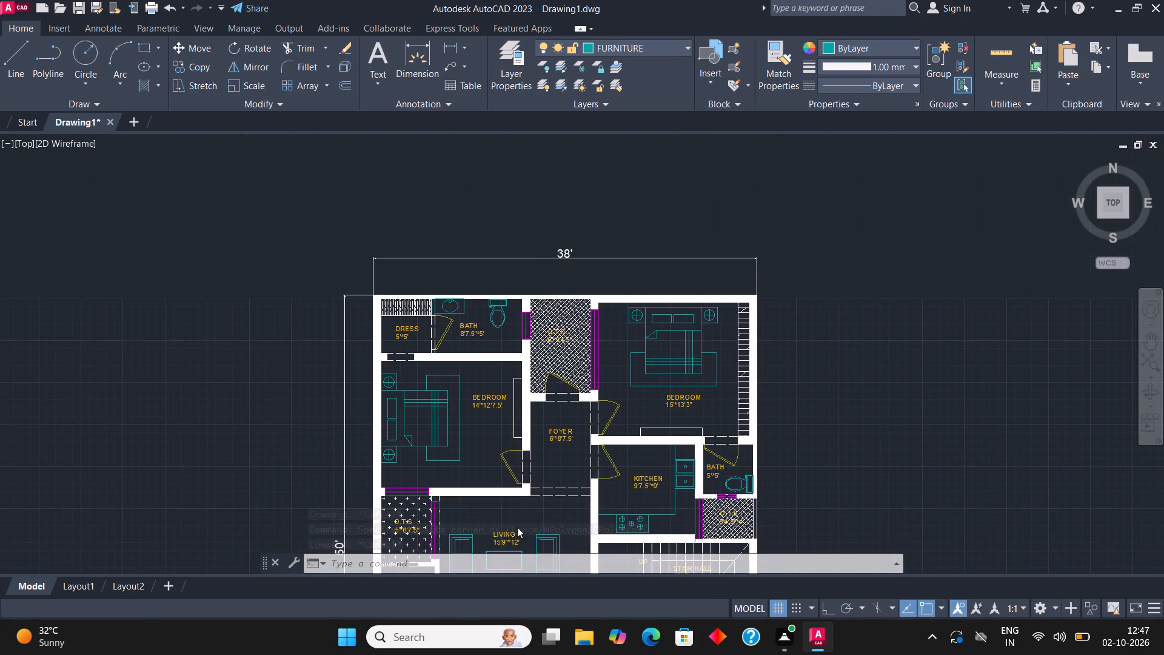
scroll(407, 292, "up", 3)
left_click(425, 415)
left_click(407, 369)
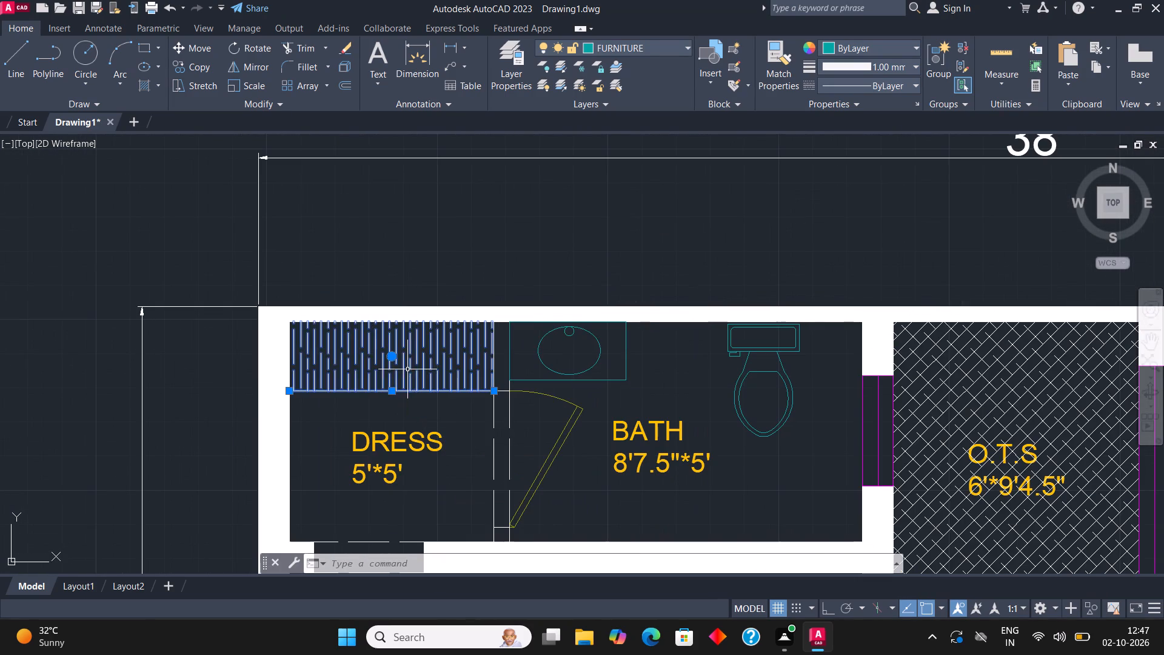
scroll(407, 360, "down", 2)
scroll(946, 409, "up", 2)
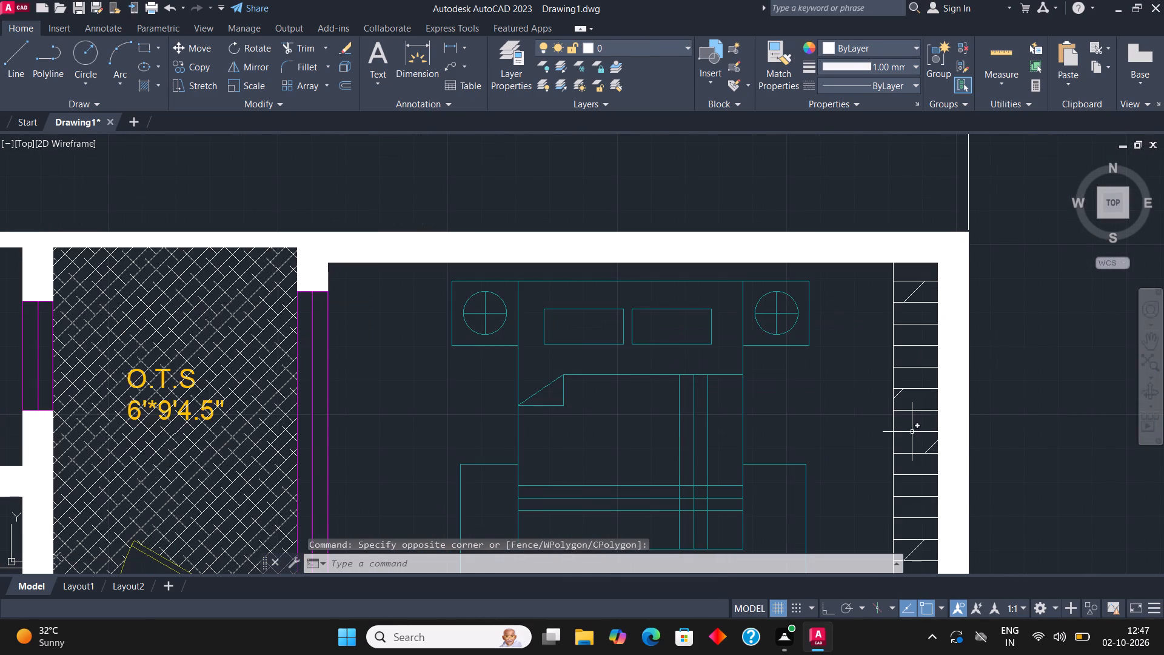
left_click(904, 448)
left_click(893, 415)
scroll(831, 277, "down", 2)
scroll(704, 256, "down", 1)
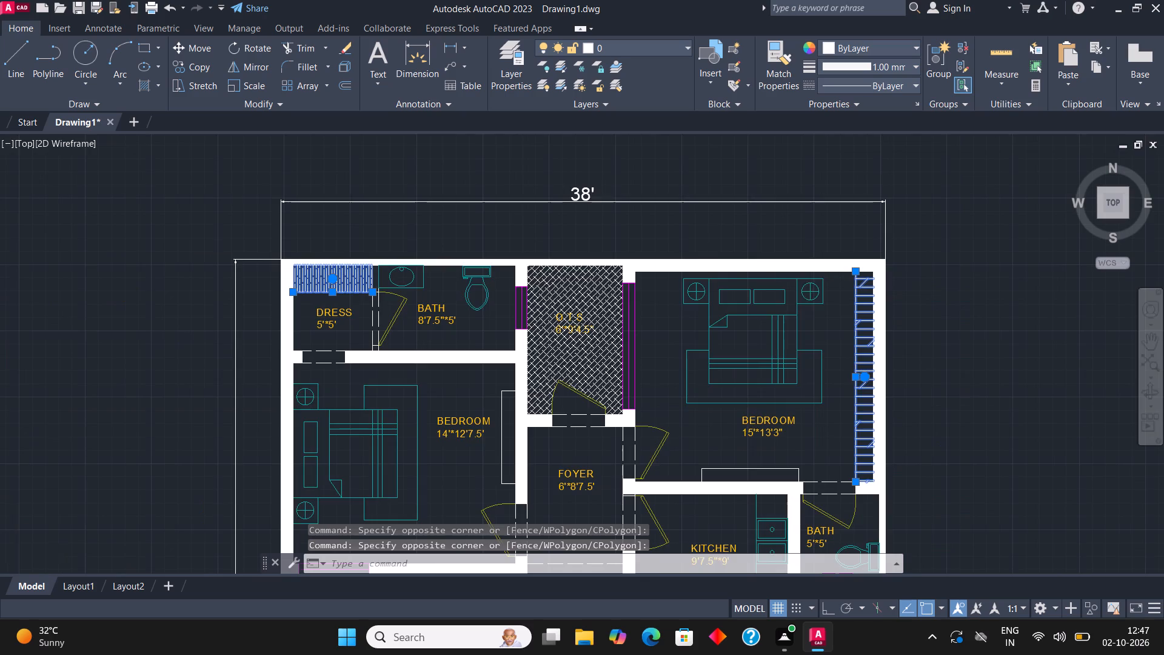
scroll(704, 256, "down", 1)
scroll(759, 398, "up", 3)
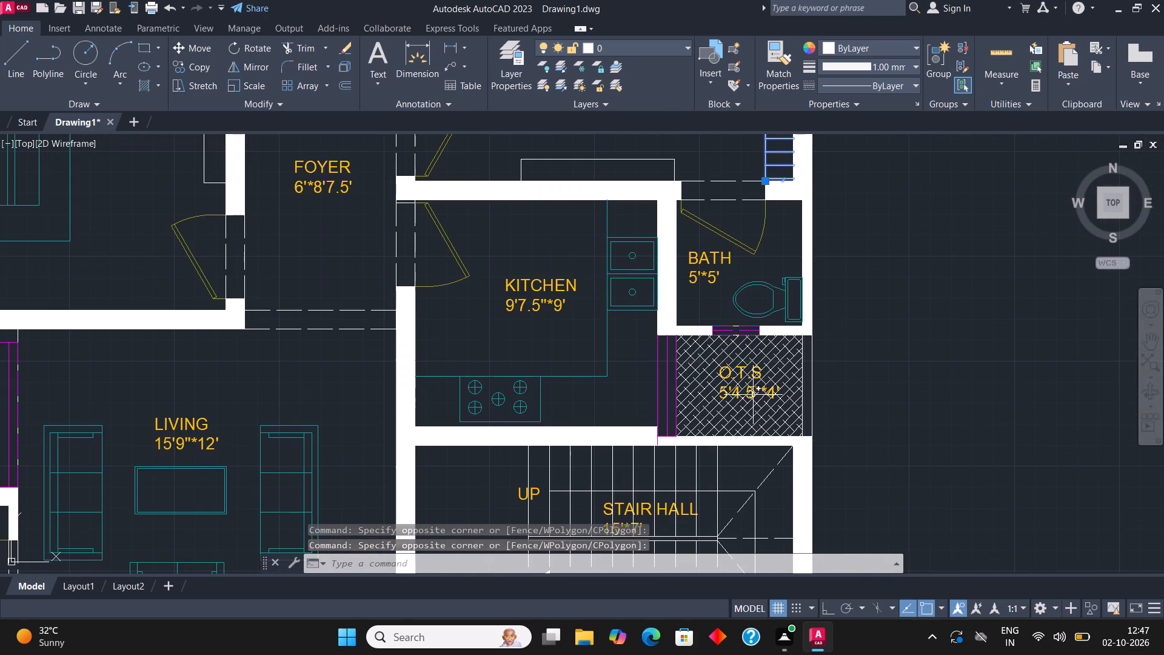
left_click(658, 51)
left_click(641, 122)
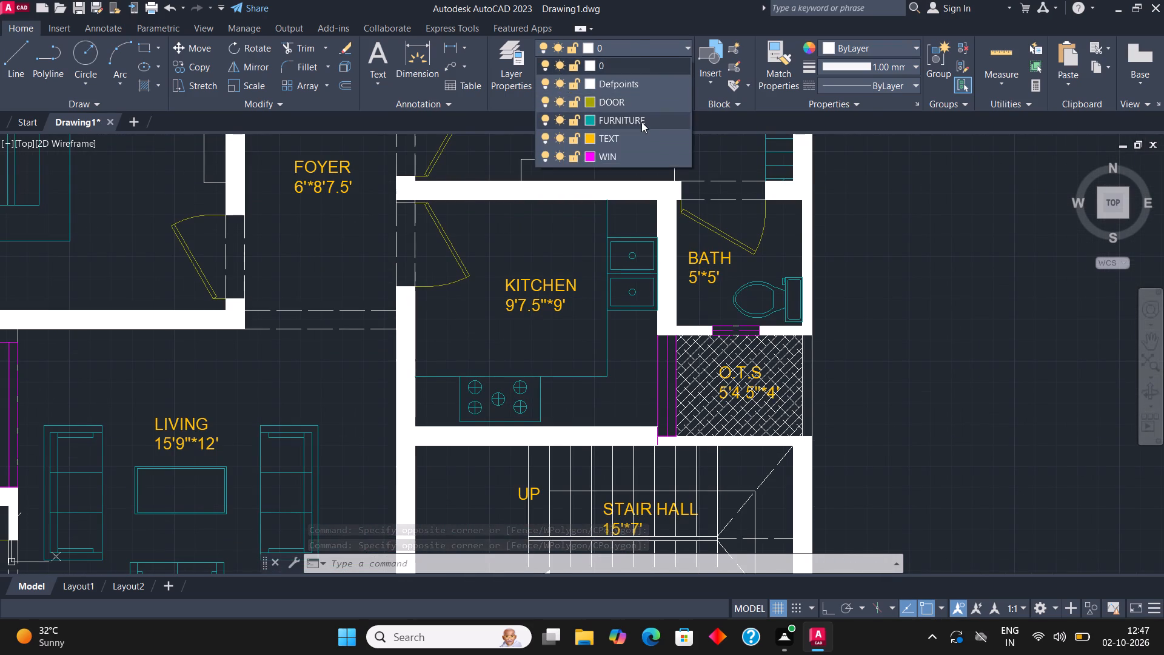
scroll(628, 320, "down", 2)
key("Escape")
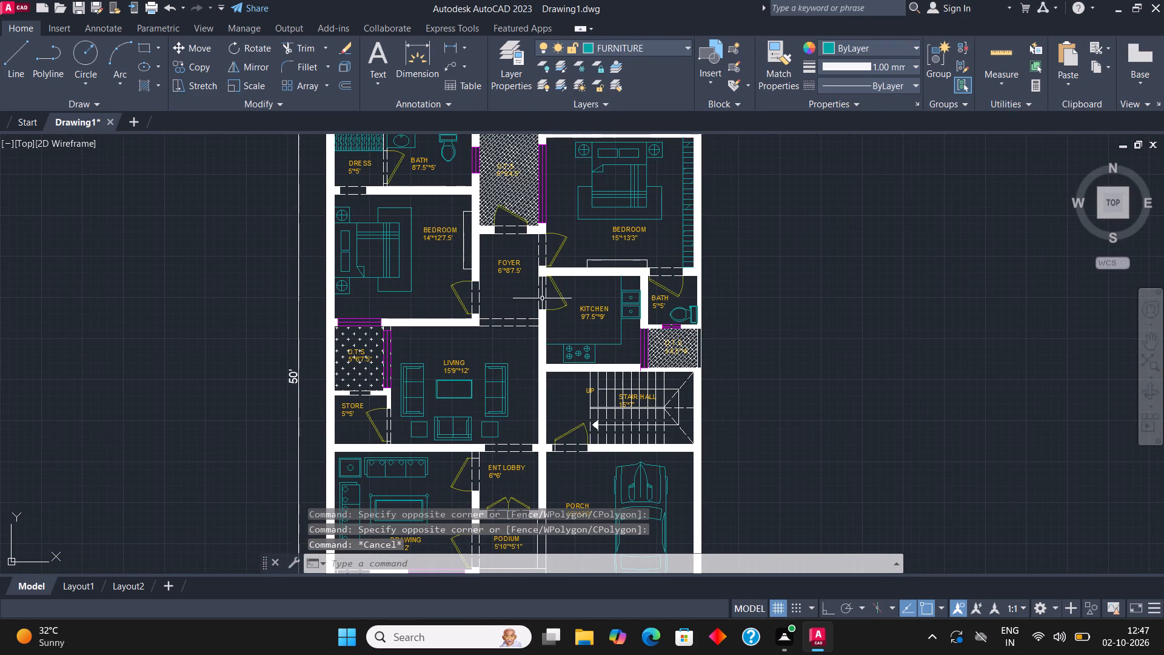
Assign the overall 38' and 50' dimensions of the plan to the TEXT layer.
middle_click_drag(633, 240, 673, 176)
middle_click_drag(623, 369, 630, 212)
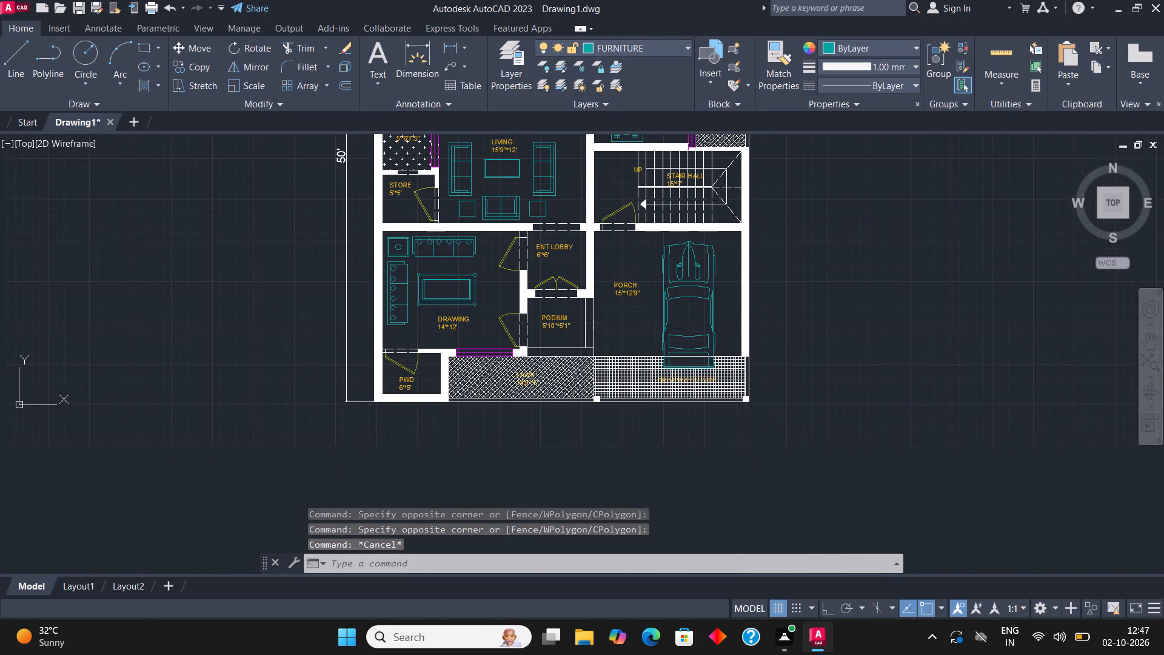
middle_click_drag(630, 212, 616, 530)
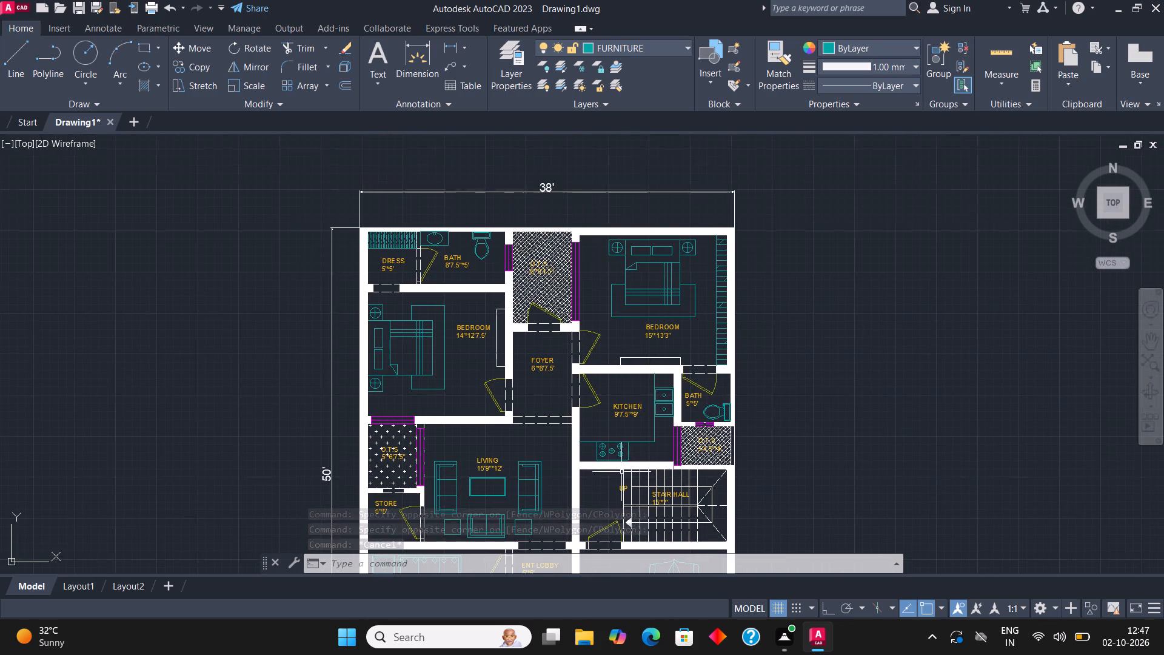
middle_click_drag(615, 277, 609, 302)
left_click(546, 213)
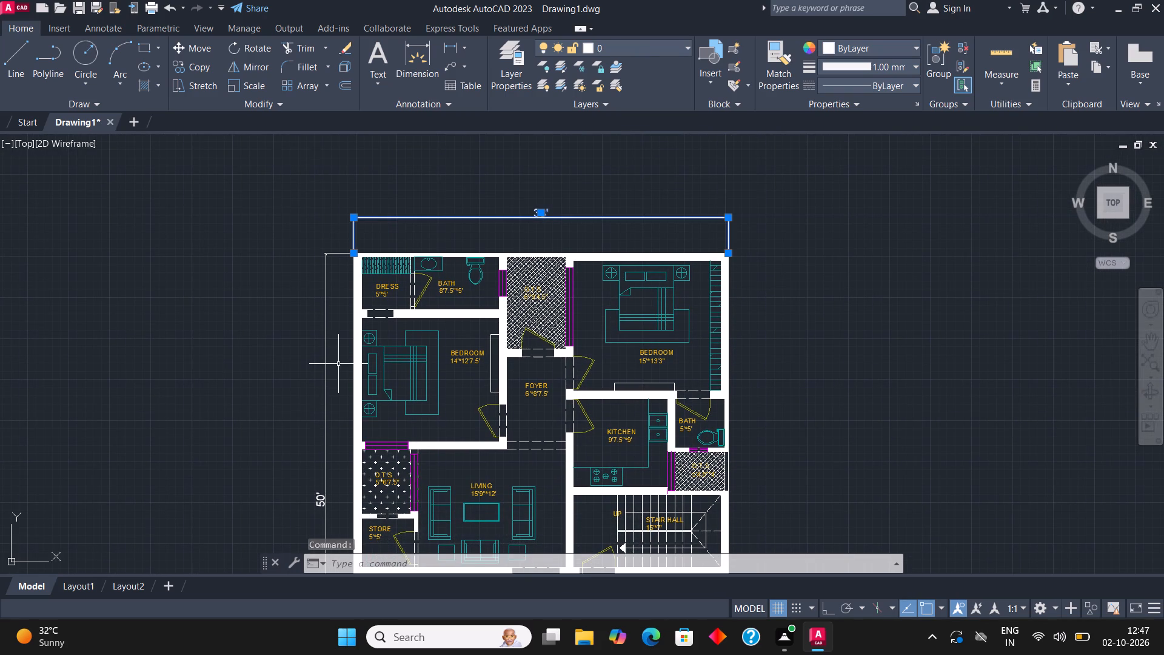
left_click(320, 425)
left_click(333, 438)
left_click_drag(332, 438, 324, 431)
left_click(316, 415)
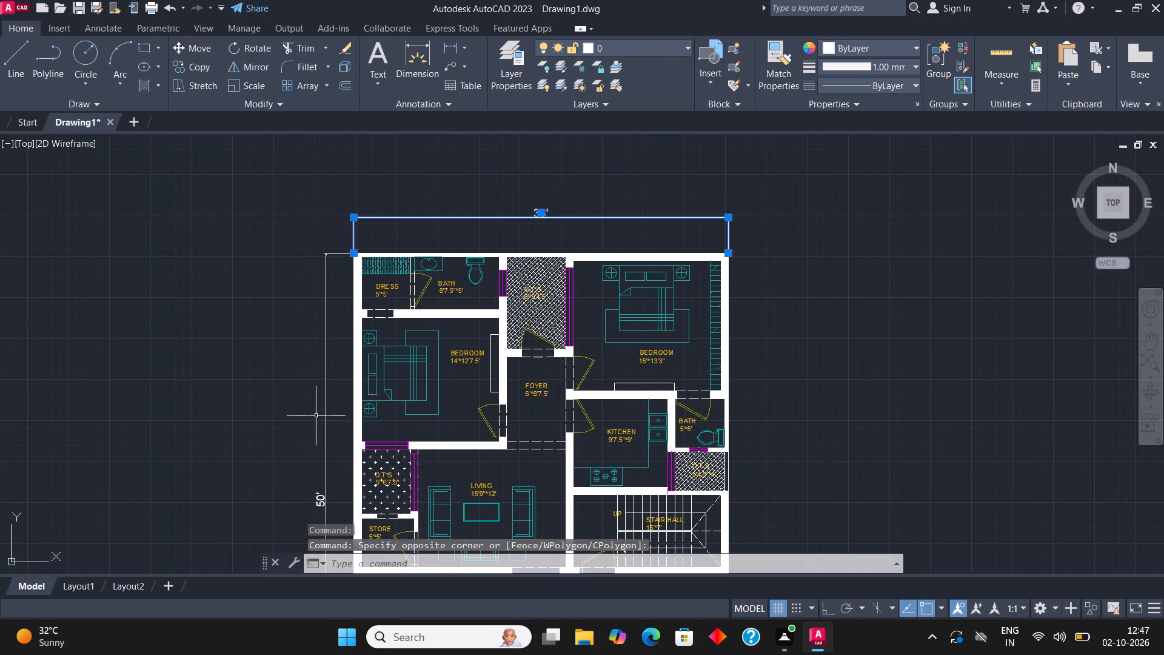
double_click(330, 351)
left_click(321, 336)
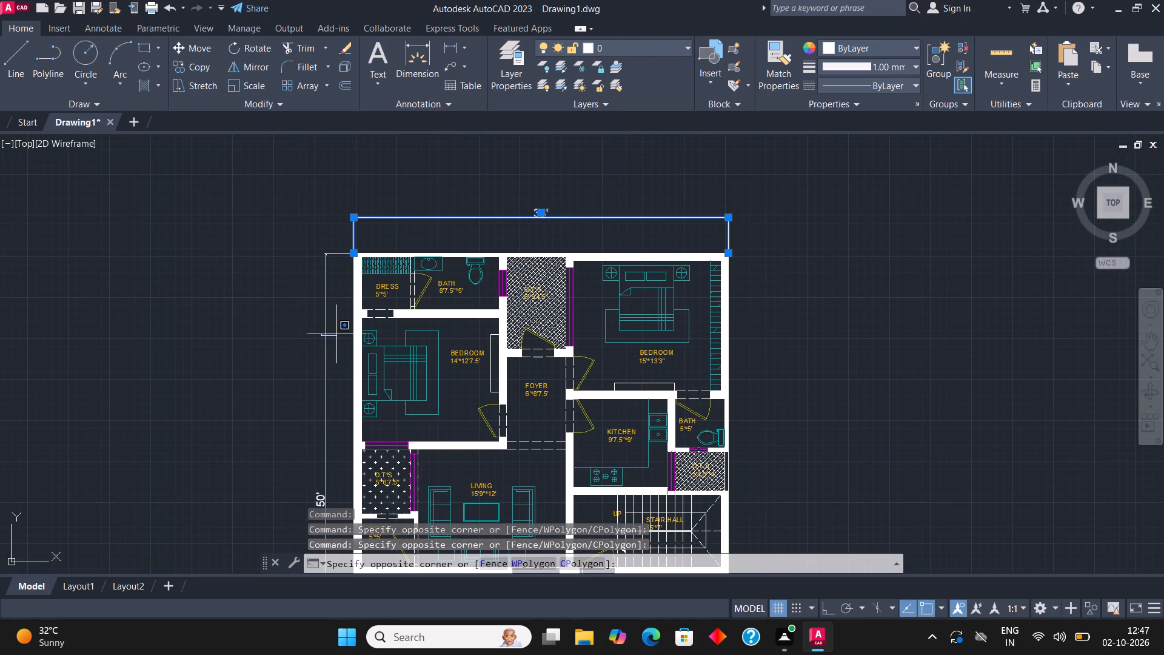
left_click(336, 328)
left_click_drag(337, 340, 332, 335)
left_click(301, 318)
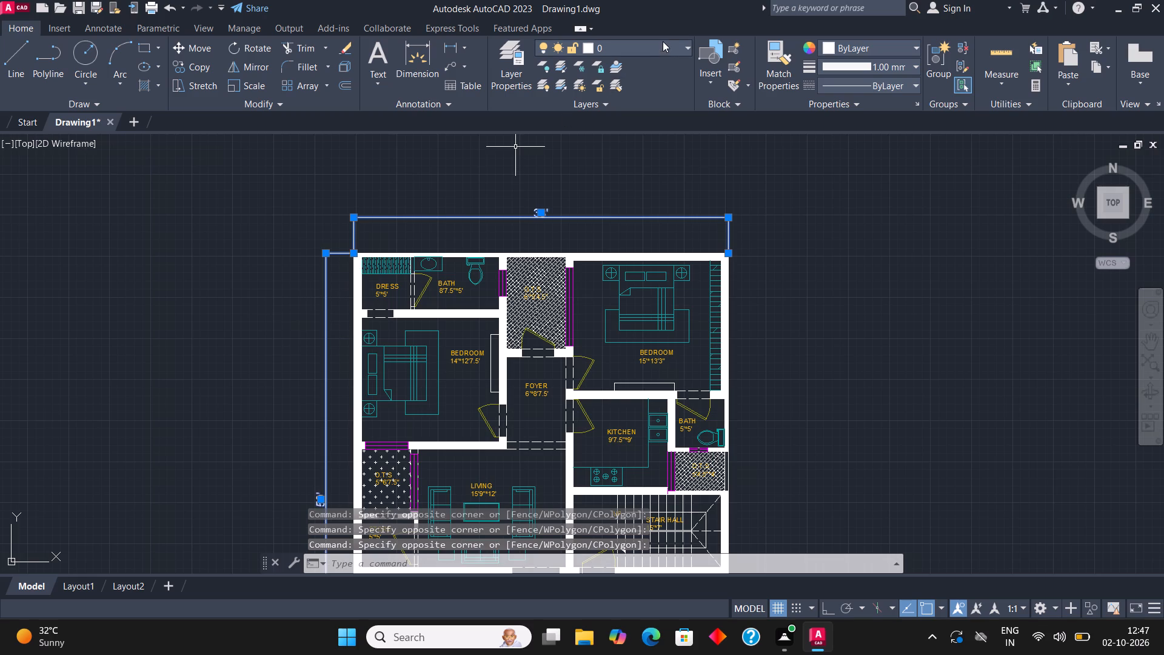
left_click(663, 41)
left_click(626, 123)
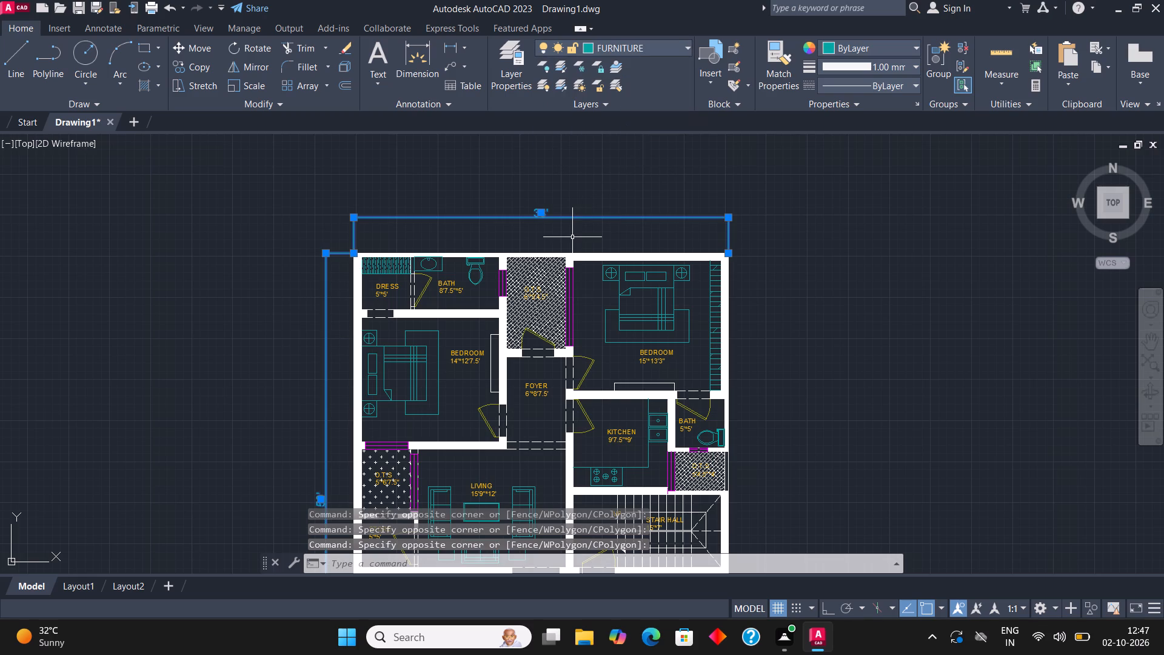
left_click(649, 44)
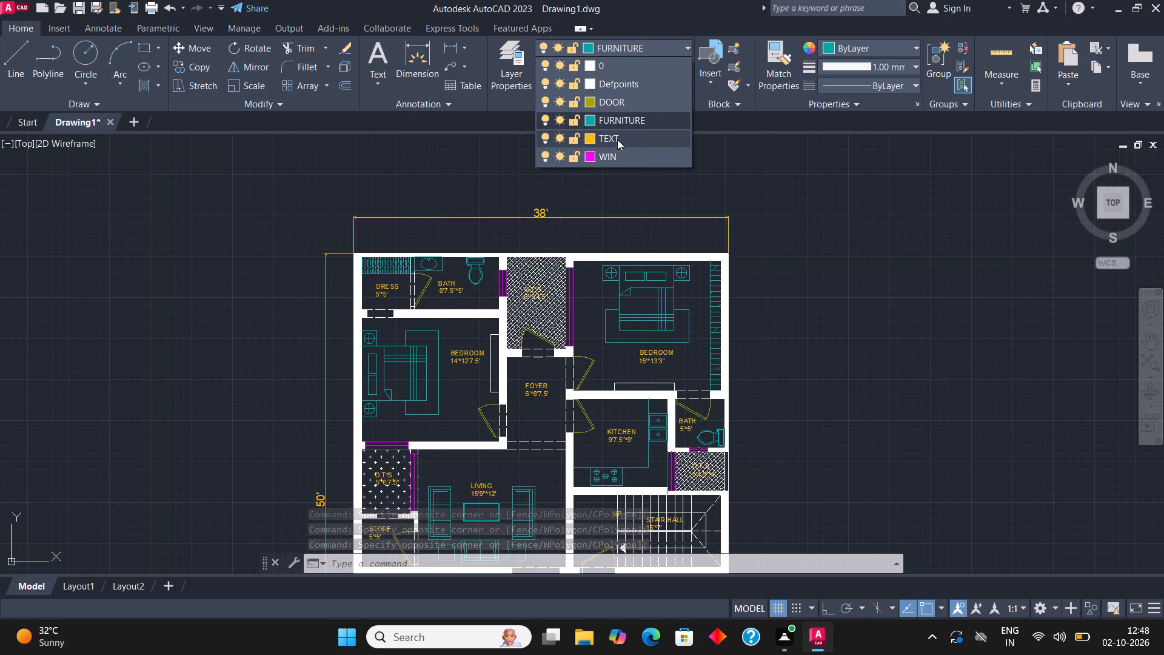
left_click(617, 136)
key("Escape")
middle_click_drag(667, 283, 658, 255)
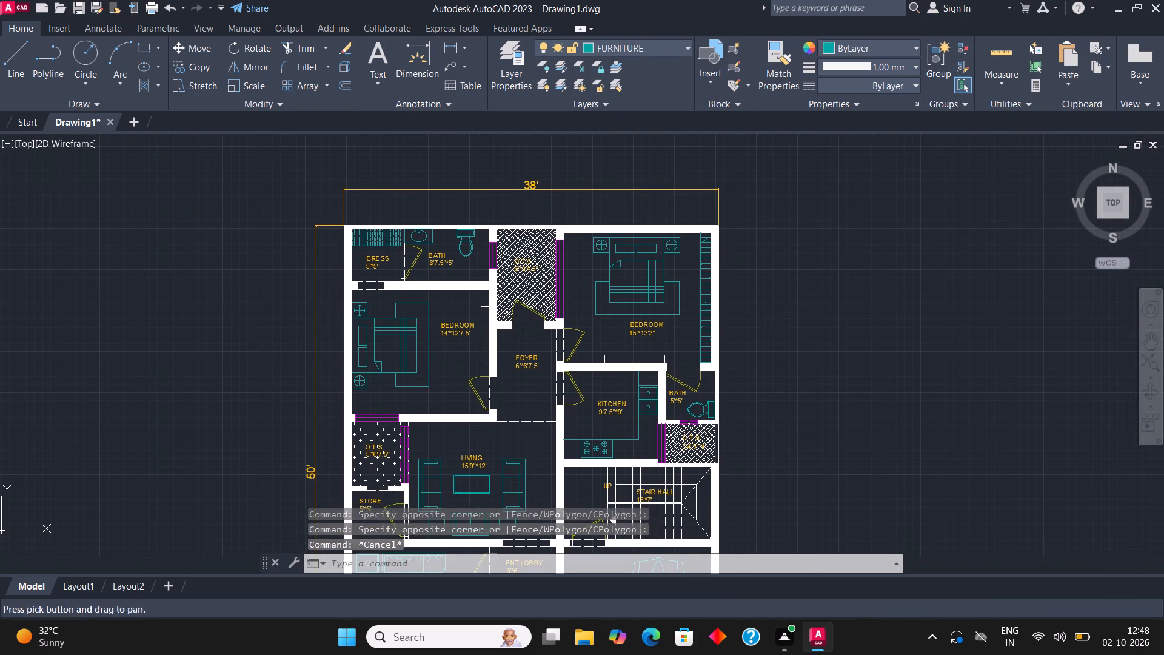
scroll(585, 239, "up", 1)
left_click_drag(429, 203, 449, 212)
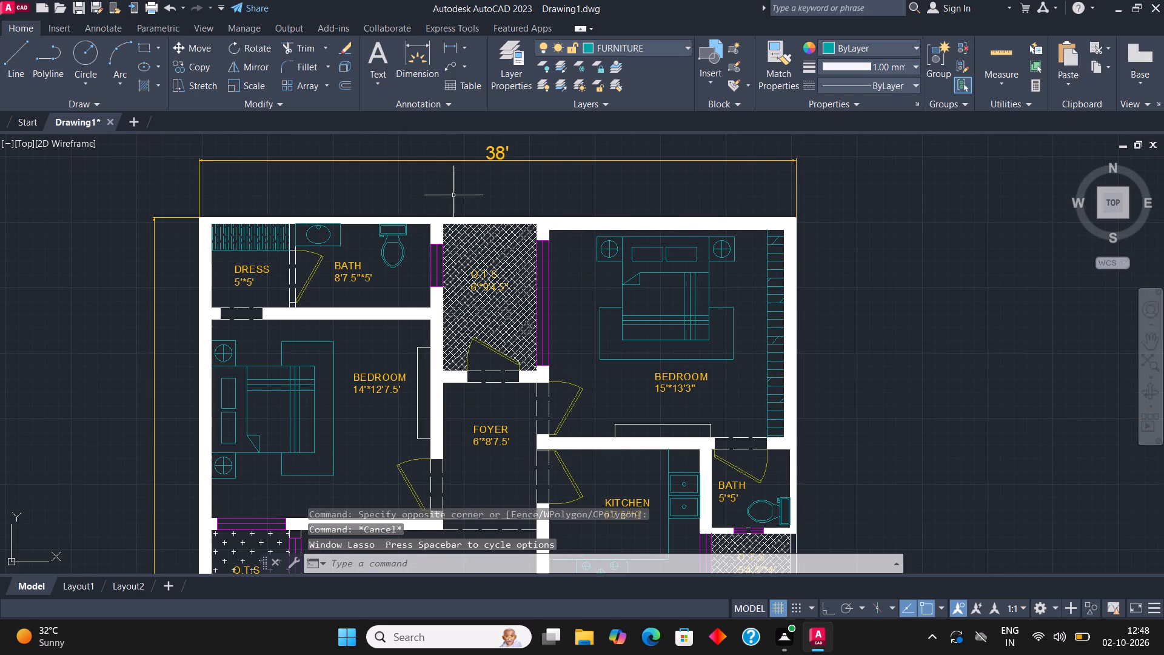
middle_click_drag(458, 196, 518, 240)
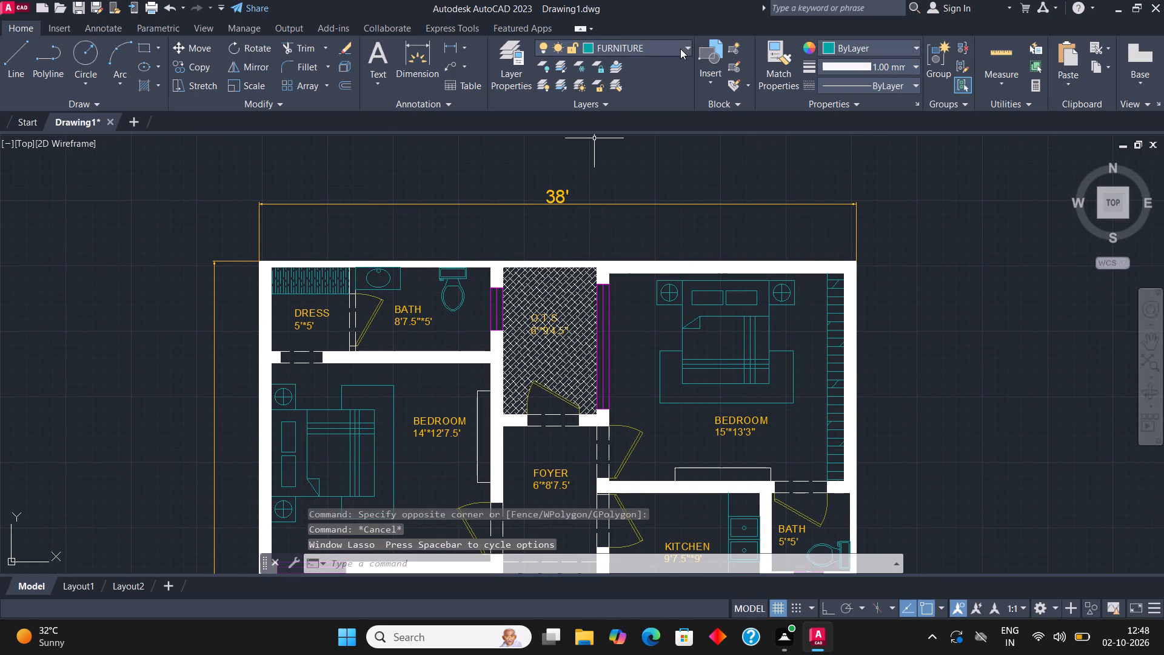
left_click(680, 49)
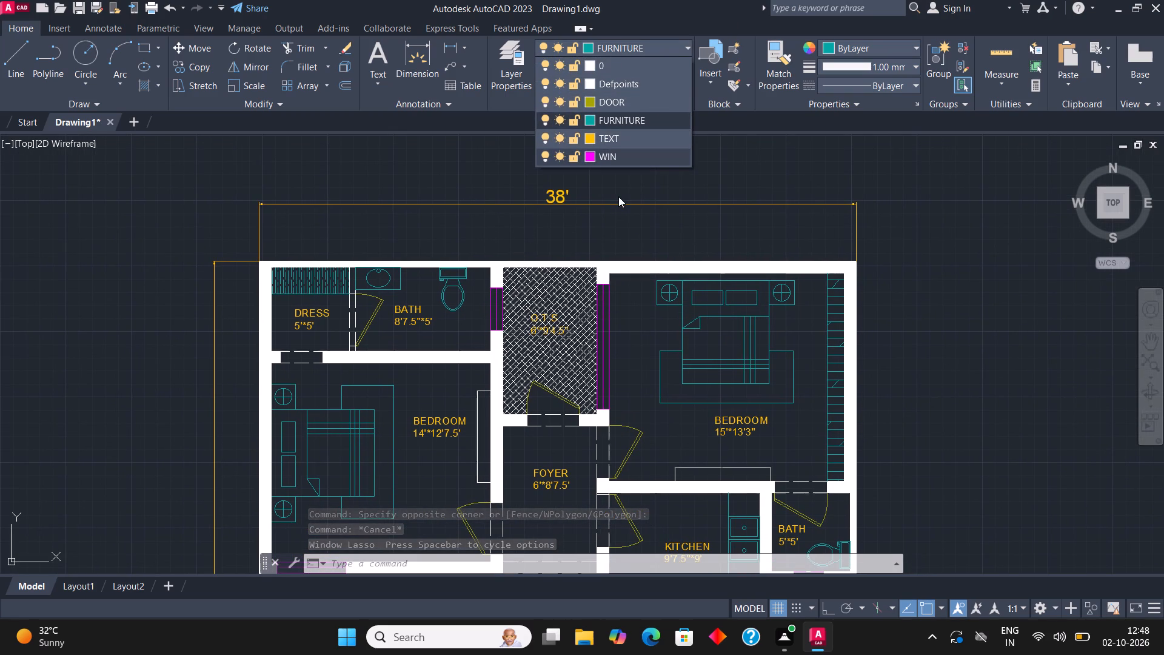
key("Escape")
Create a new layer named WALL with colour 150 and make it the current layer.
left_click(513, 45)
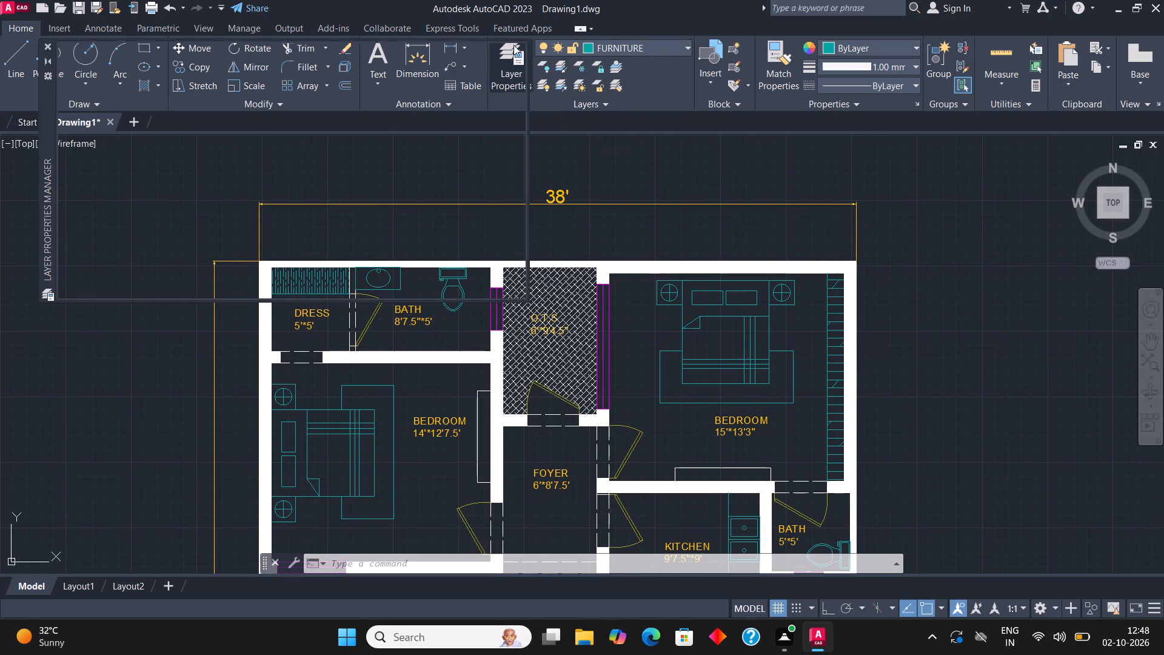
left_click(144, 73)
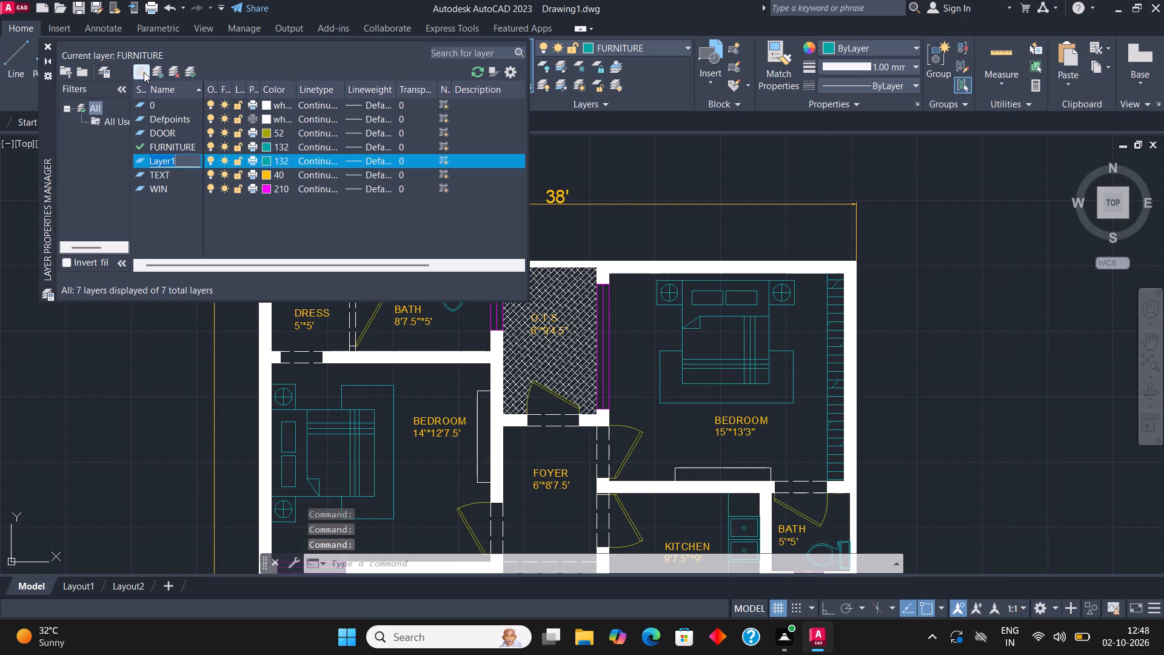
type("WALL")
left_click(266, 160)
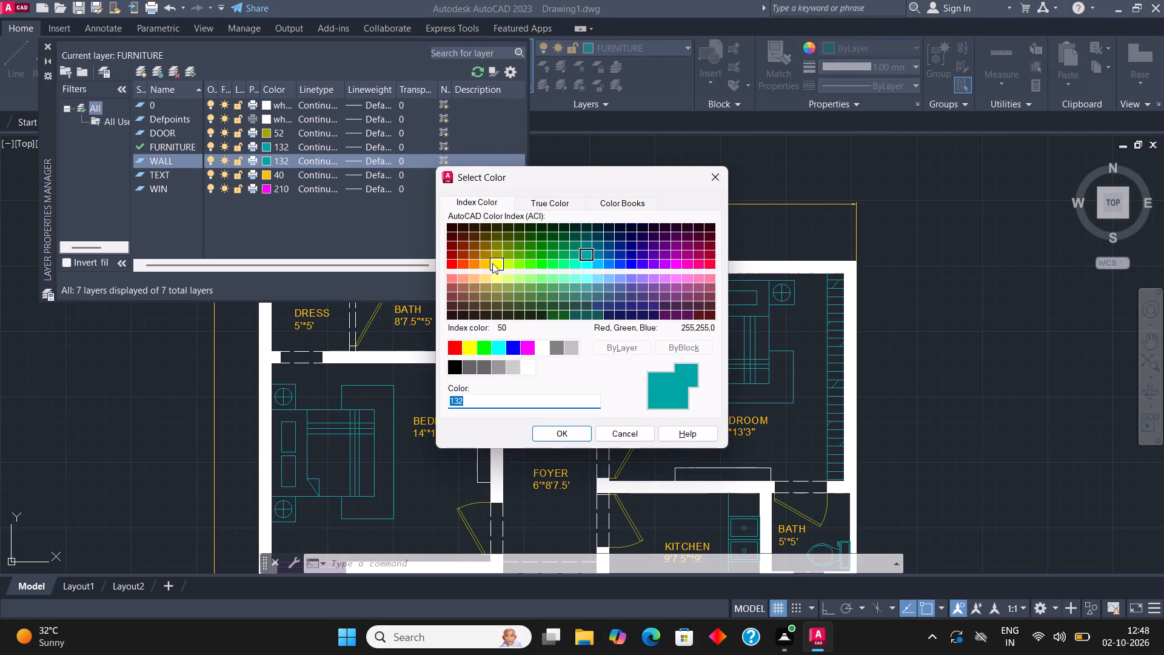
left_click(464, 267)
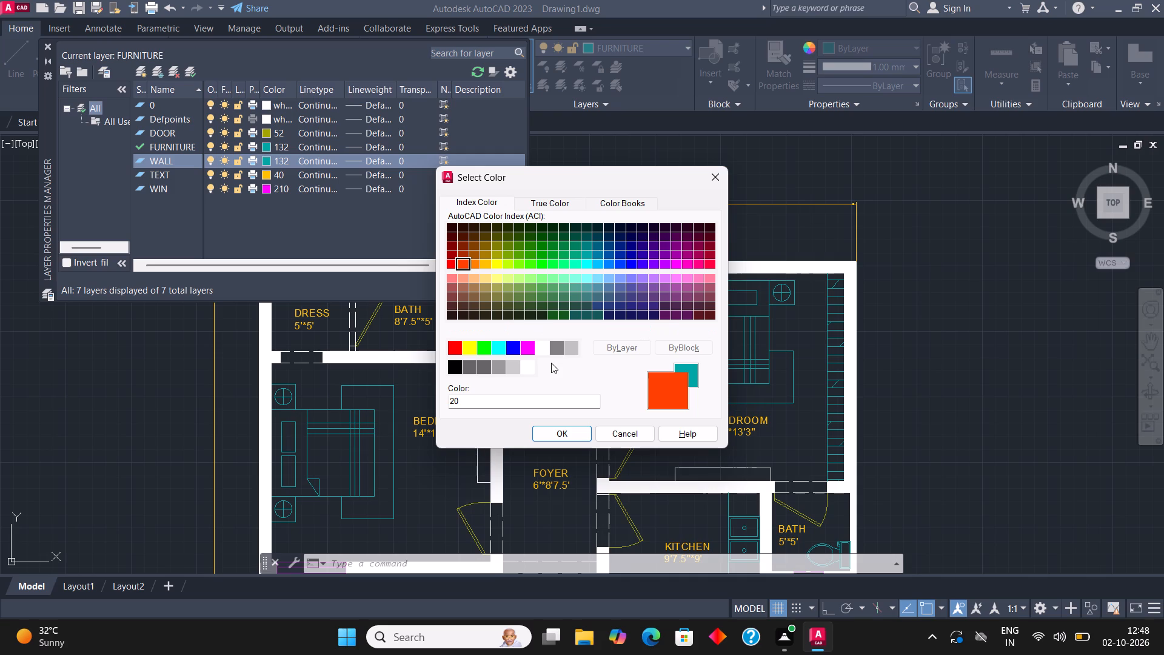
left_click(610, 262)
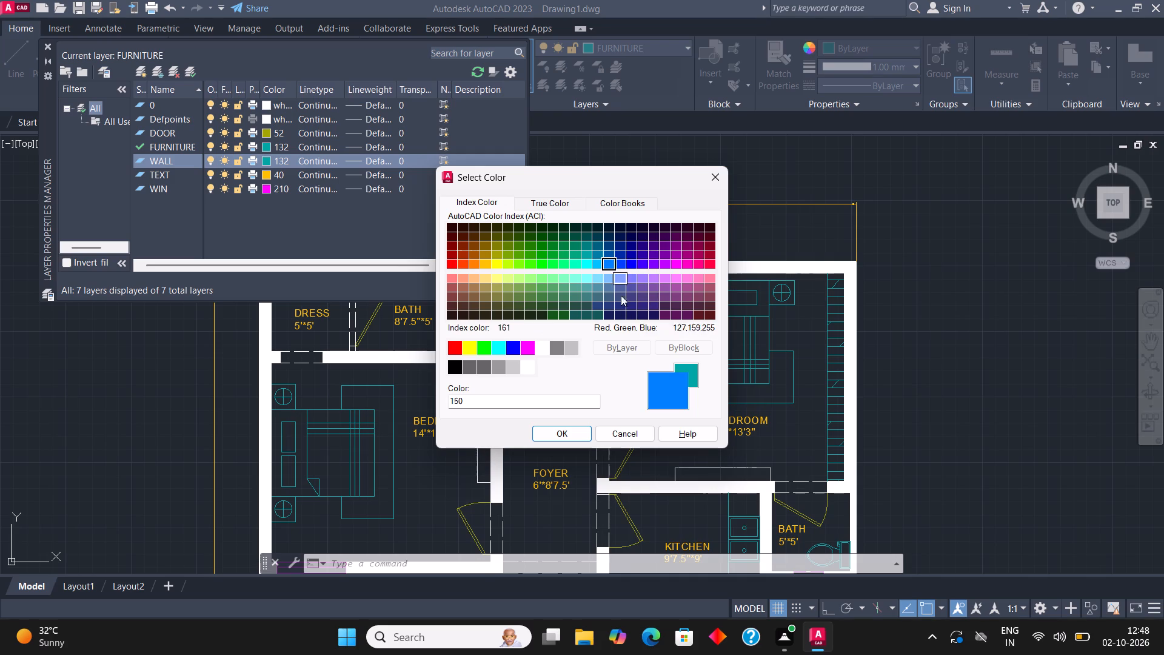
left_click(554, 431)
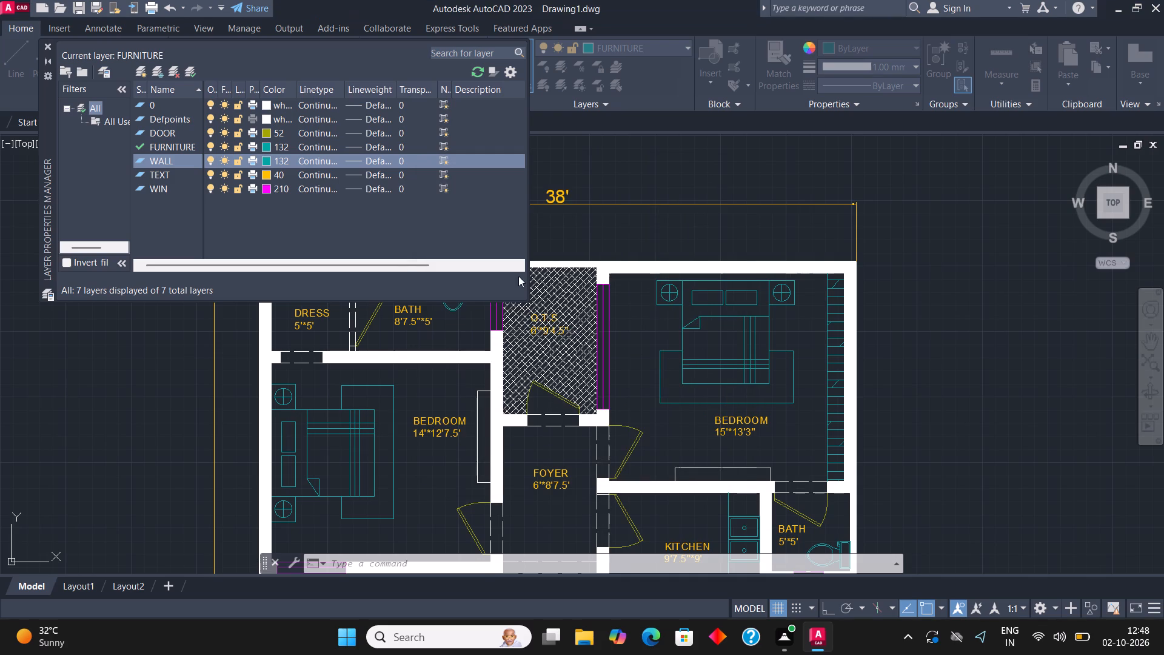
left_click(46, 44)
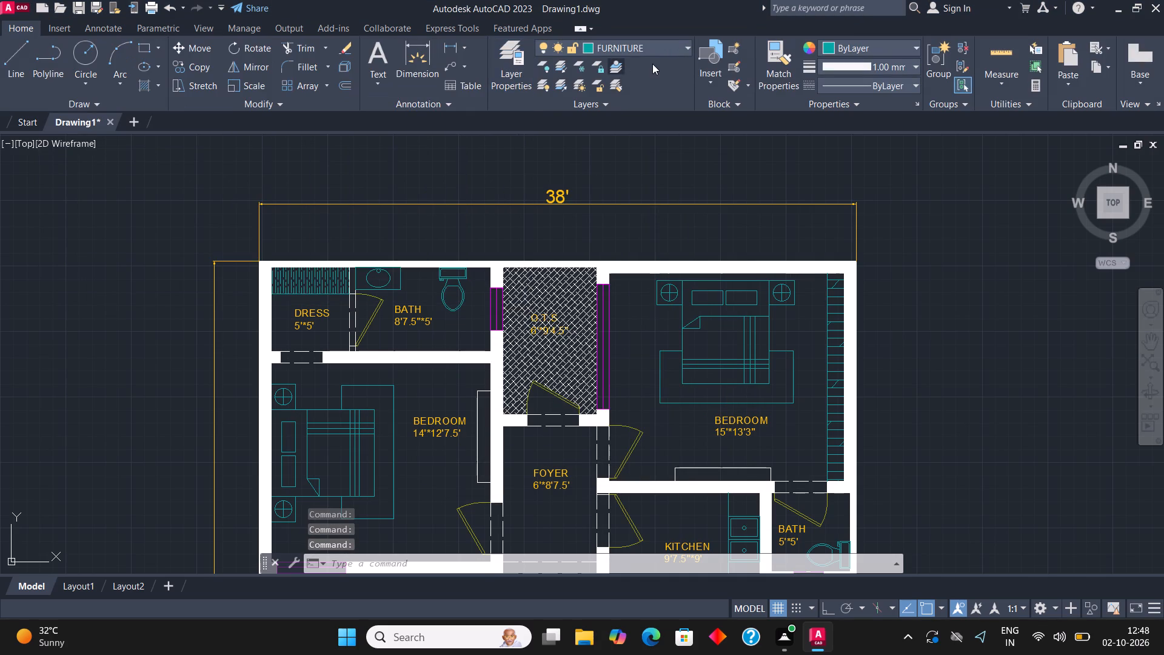
left_click(650, 47)
left_click(621, 152)
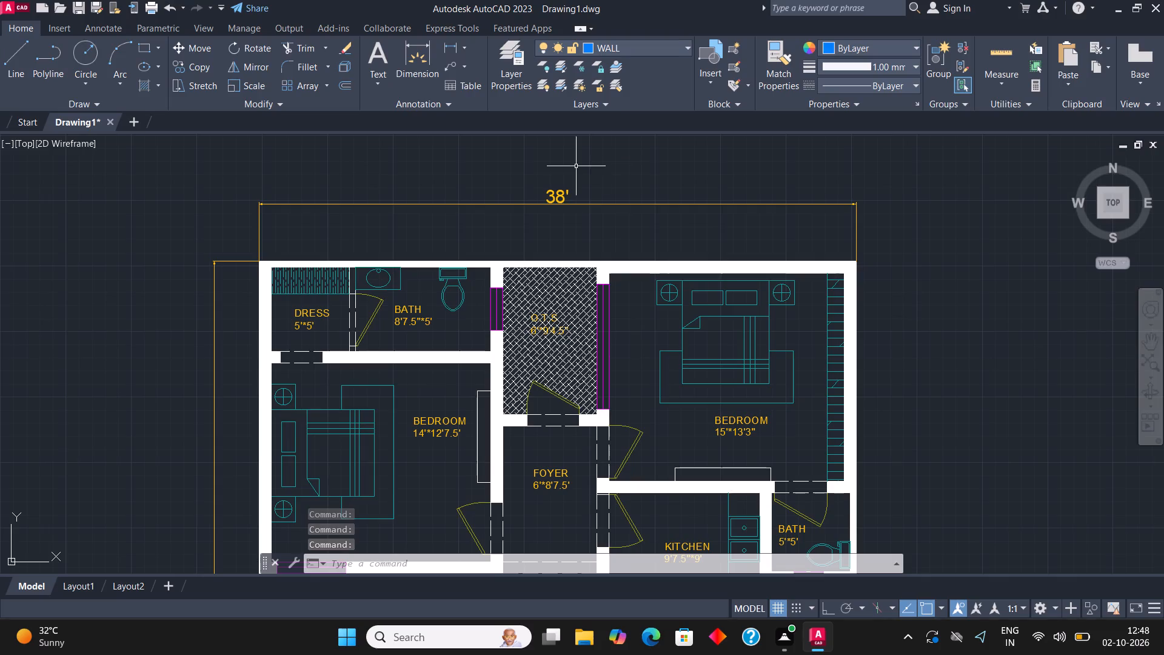
Solid-hatch the outer wall around the 15'*13'3" bedroom and try to hatch the walls around the 6'*9'4.5" O.T.S.
key("h")
key("Return")
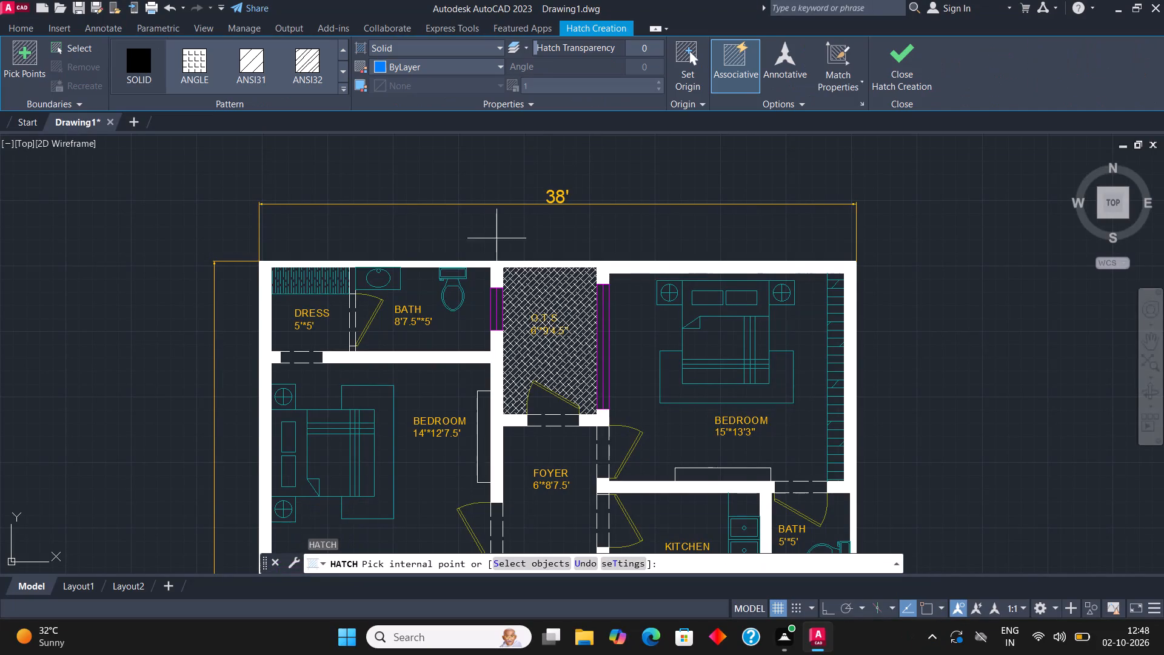
left_click(518, 261)
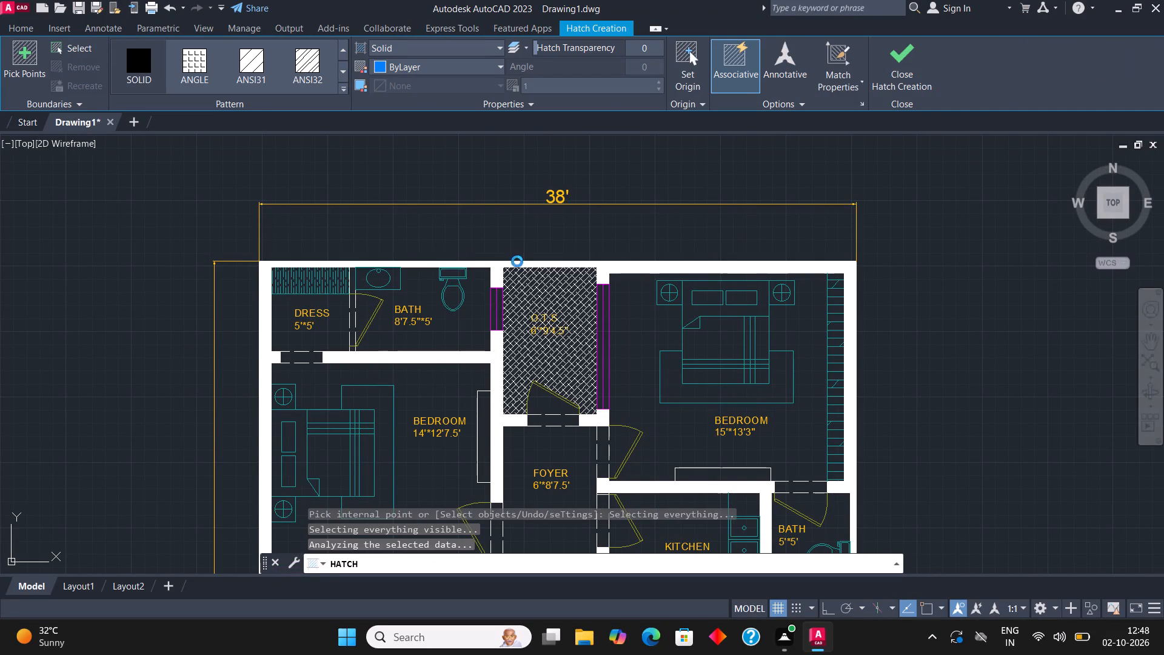
scroll(517, 263, "up", 1)
left_click(721, 331)
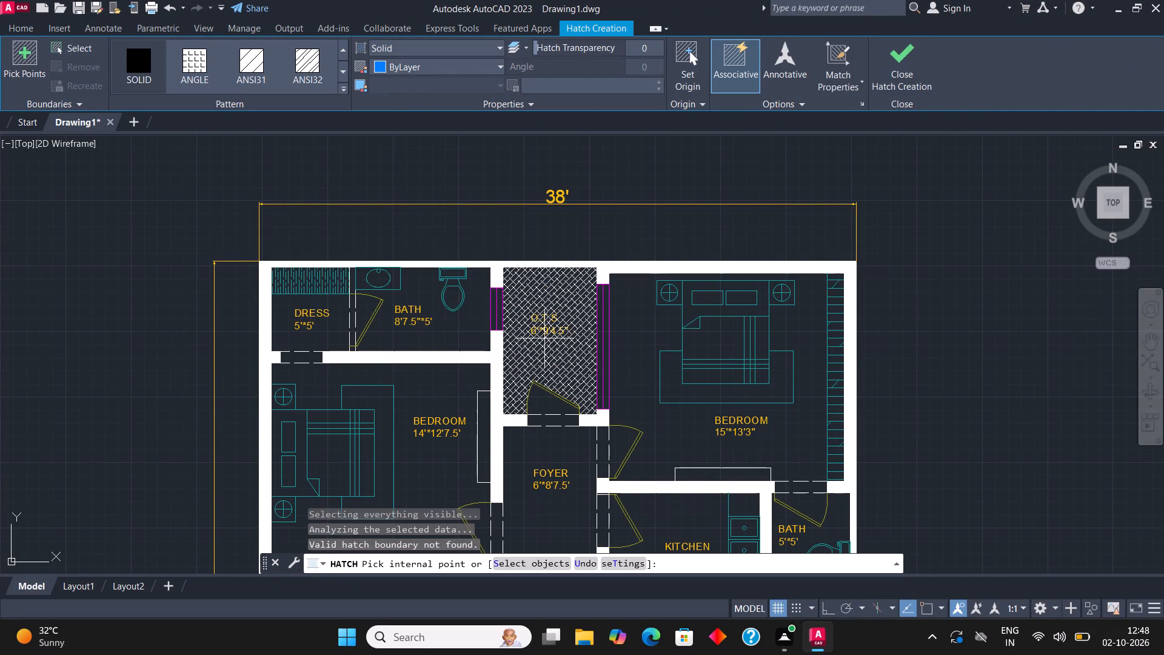
left_click(492, 395)
left_click(510, 418)
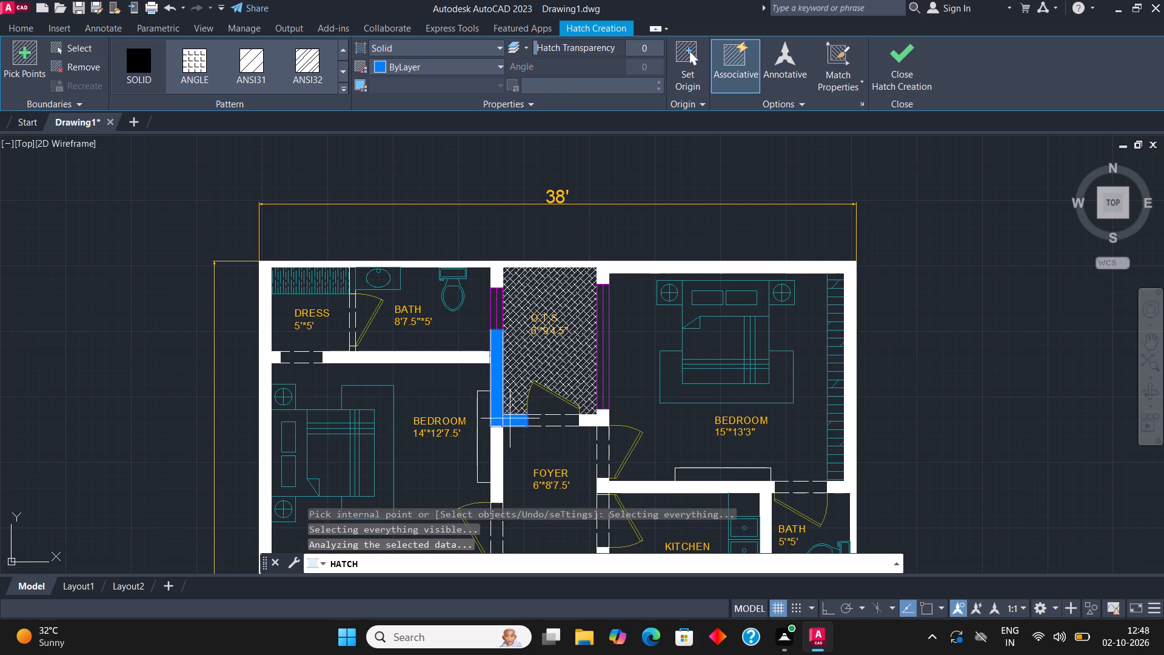
left_click(589, 420)
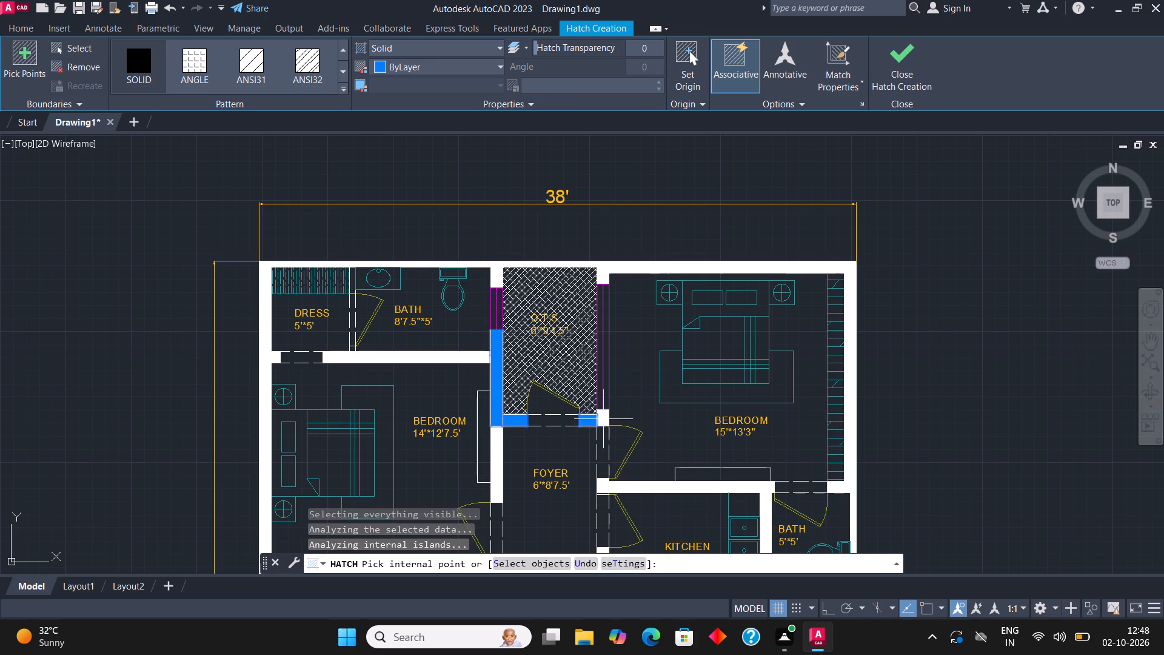
left_click(603, 419)
left_click(605, 265)
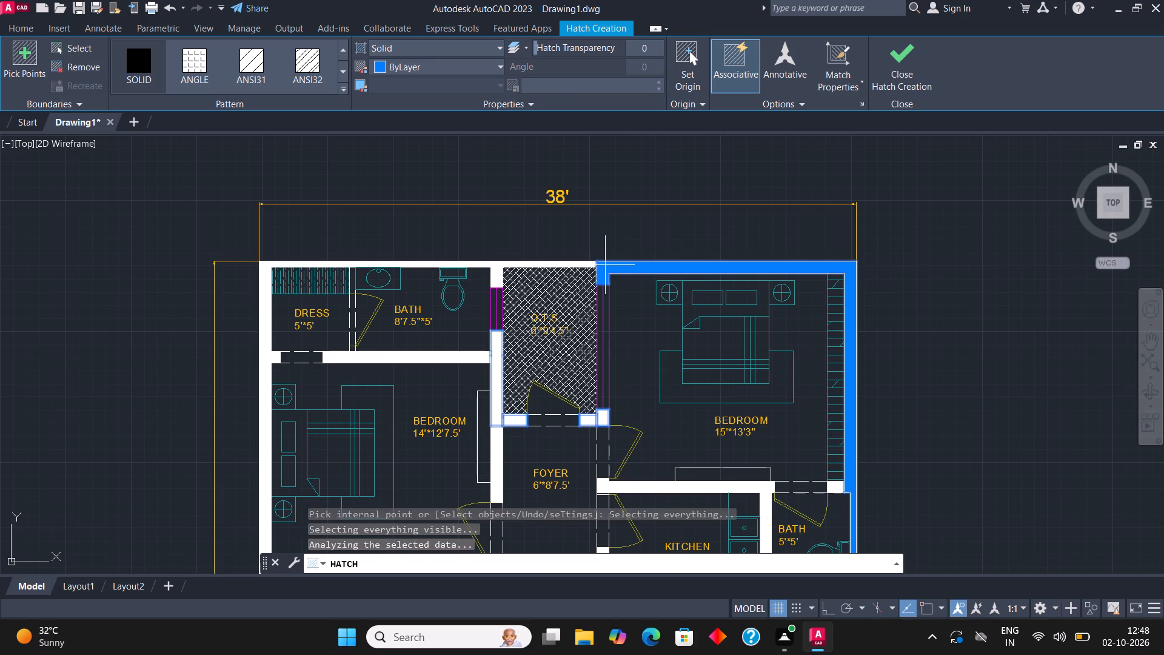
left_click(457, 363)
left_click(498, 270)
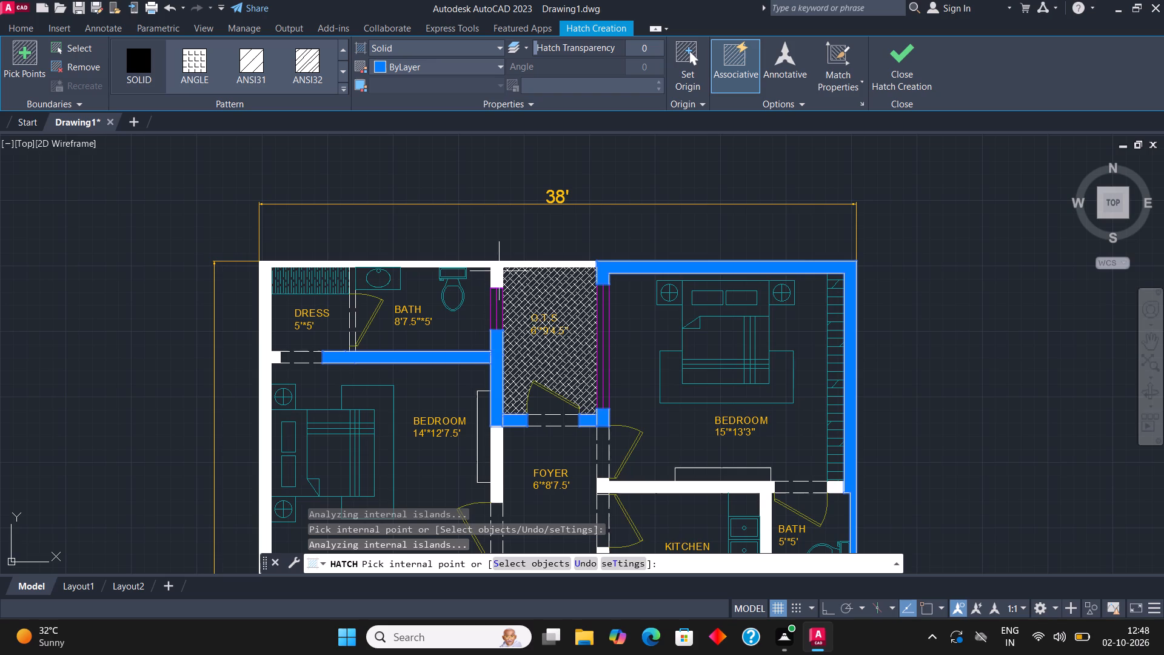
left_click(515, 261)
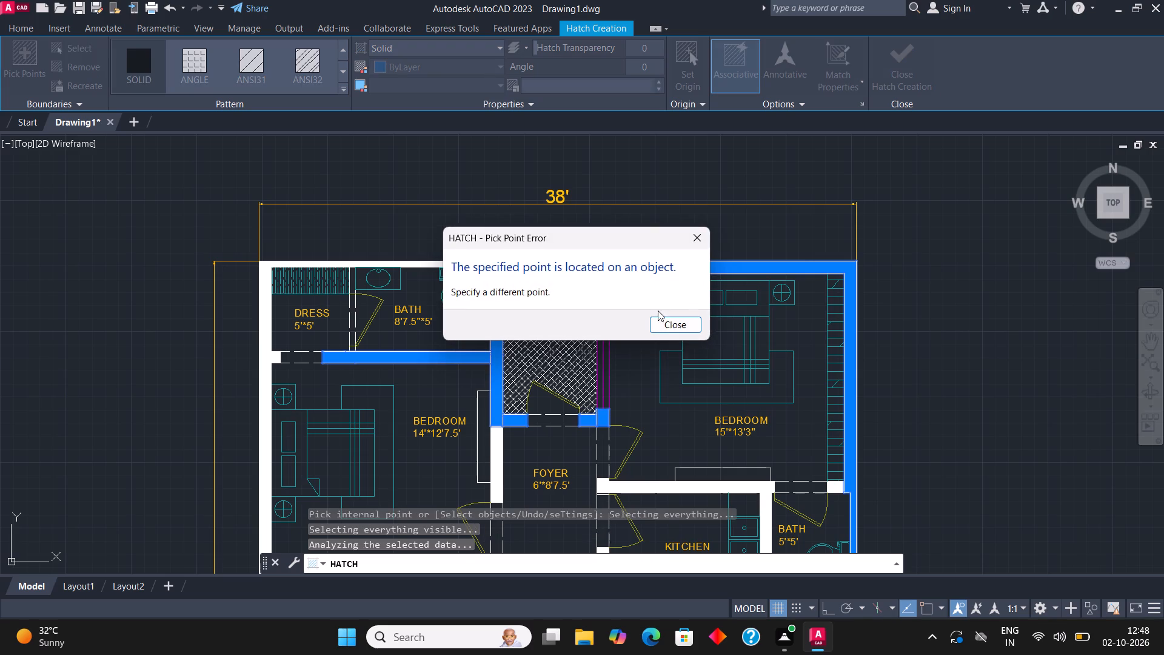
left_click(675, 325)
left_click(893, 53)
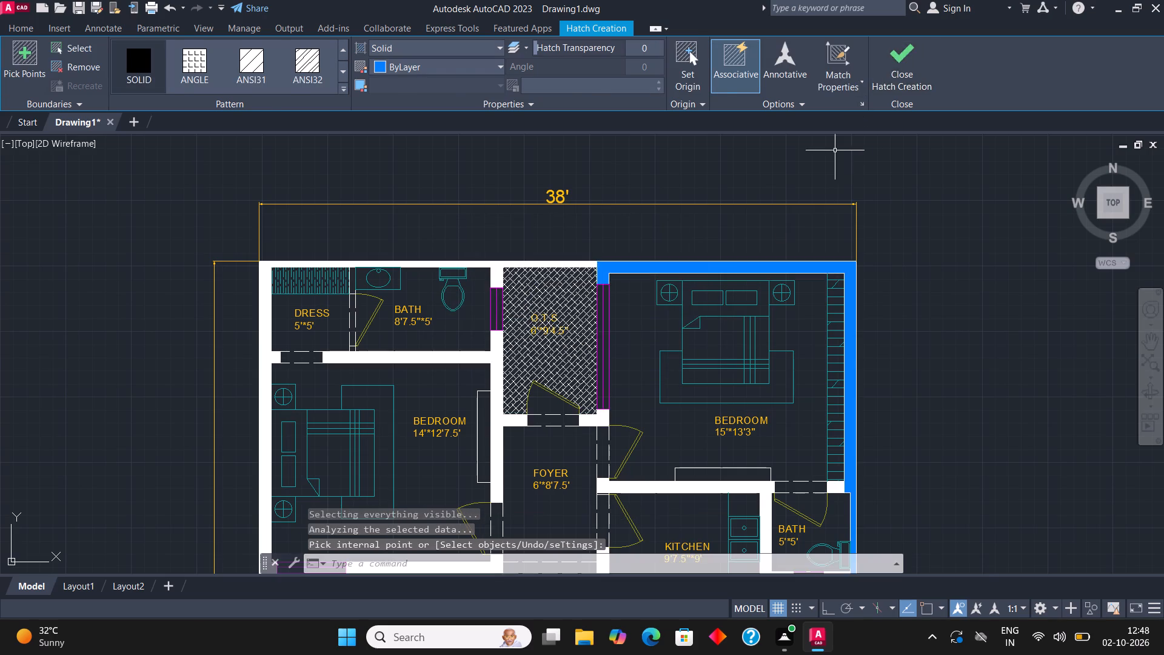
Solid-hatch the wall between the bath and the 14'*12'7.5' bedroom, the adjoining O.T.S. wall and the wall pieces beside the O.T.S. door.
scroll(453, 309, "down", 3)
middle_click_drag(499, 357, 524, 346)
scroll(476, 297, "up", 3)
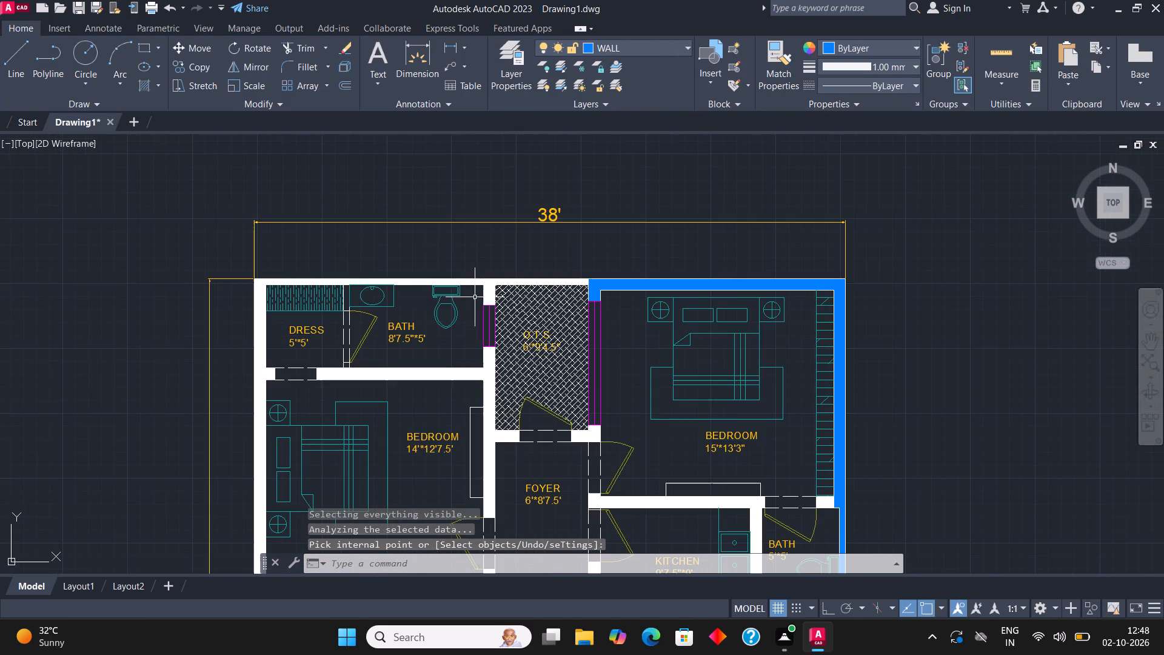
key("h")
key("Return")
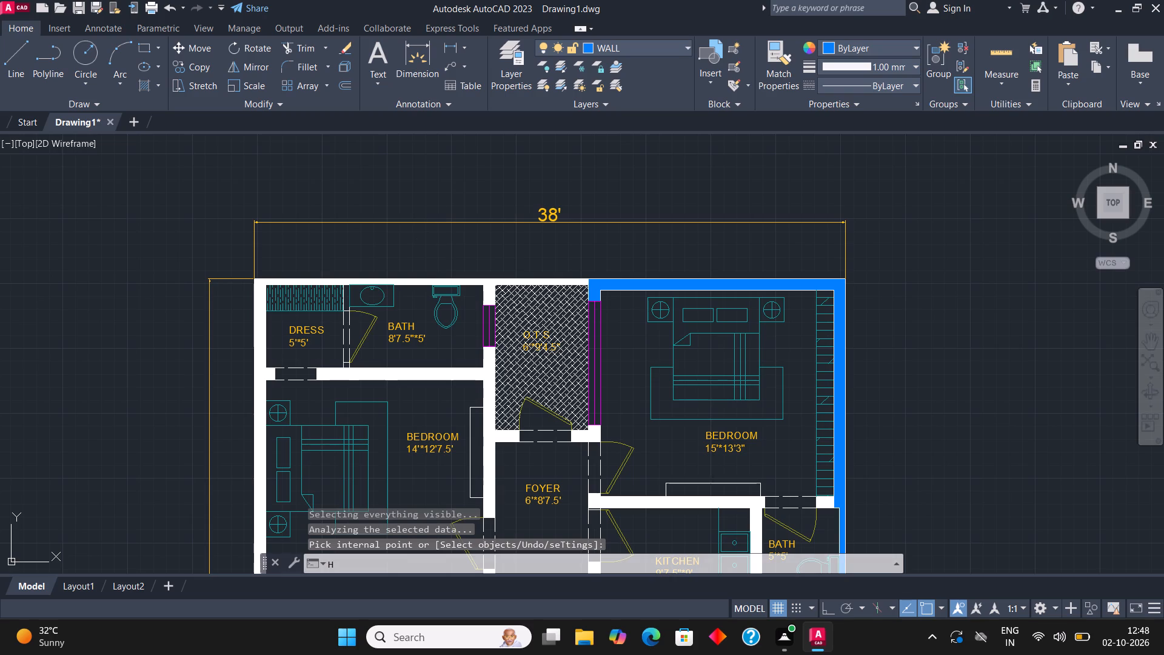
left_click(489, 375)
left_click(460, 372)
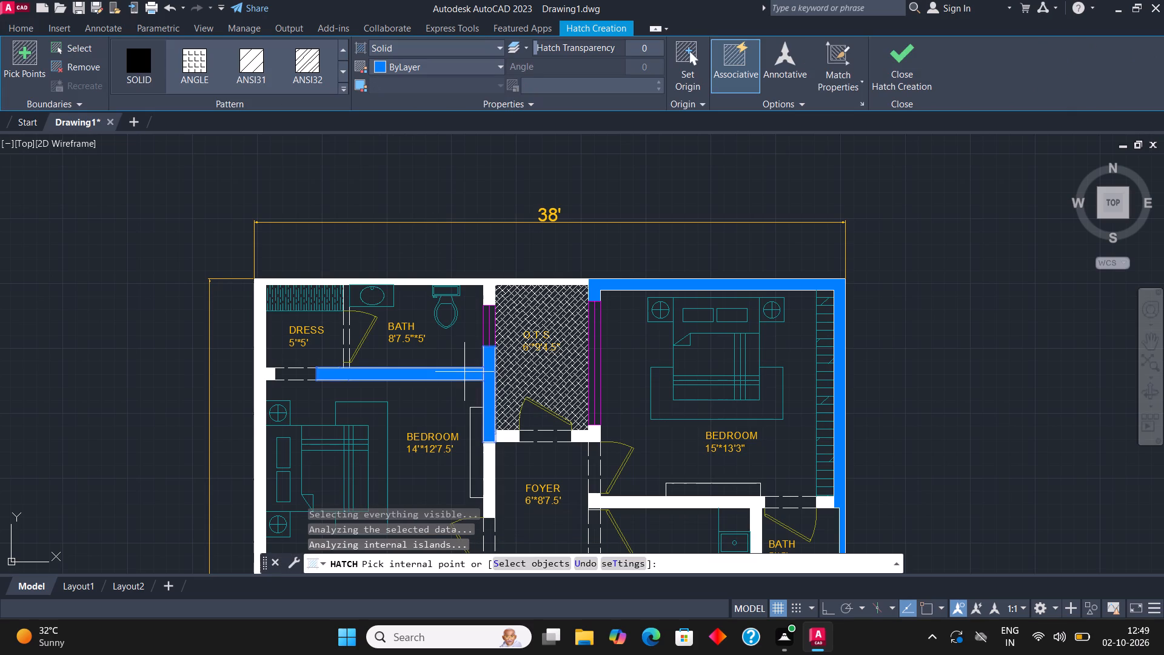
left_click(511, 435)
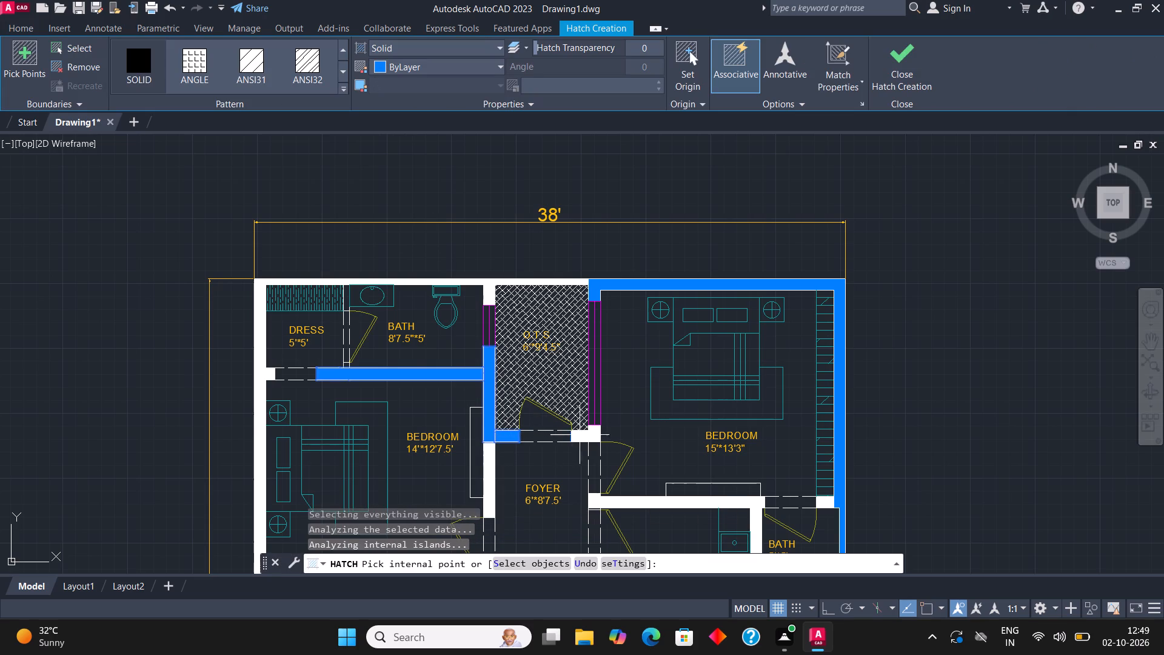
left_click(586, 435)
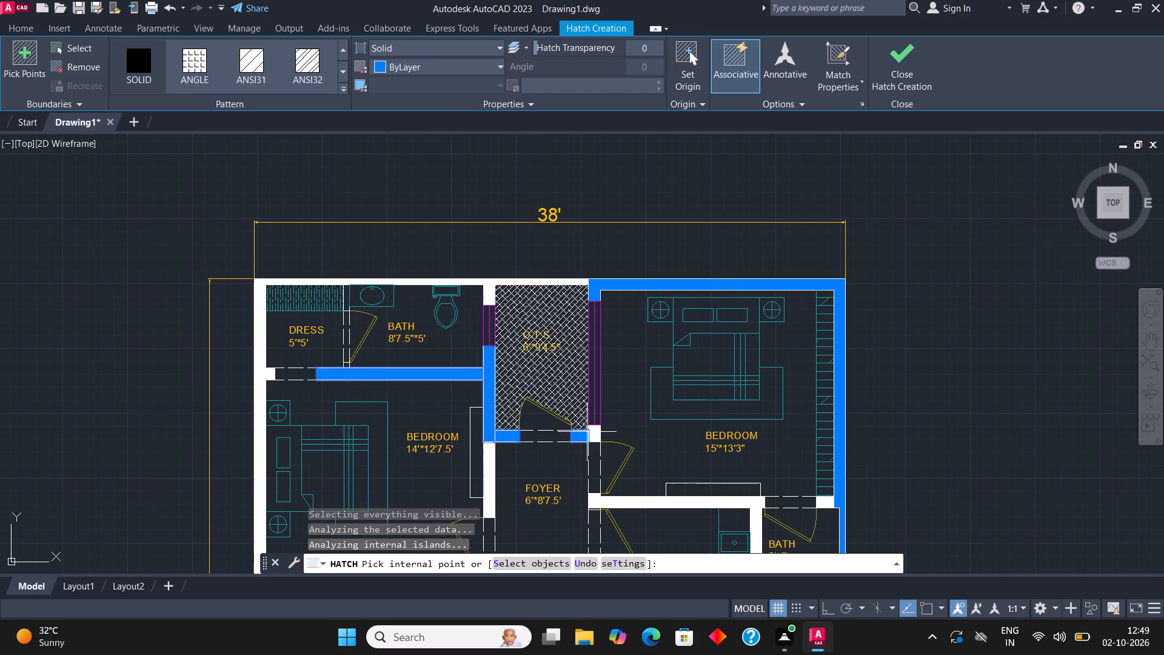
left_click(597, 438)
left_click(885, 49)
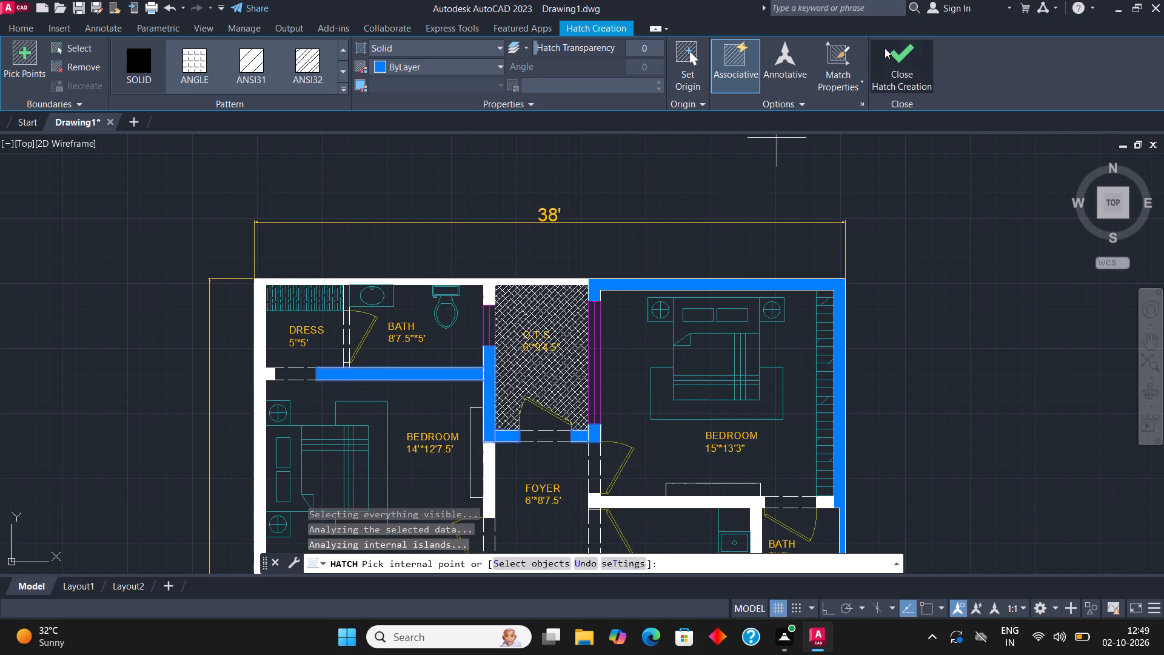
Solid-hatch the wall piece above the bath window and the outer walls along the dress, bath, O.T.S. and 14'*12'7.5' bedroom.
key("h")
key("Return")
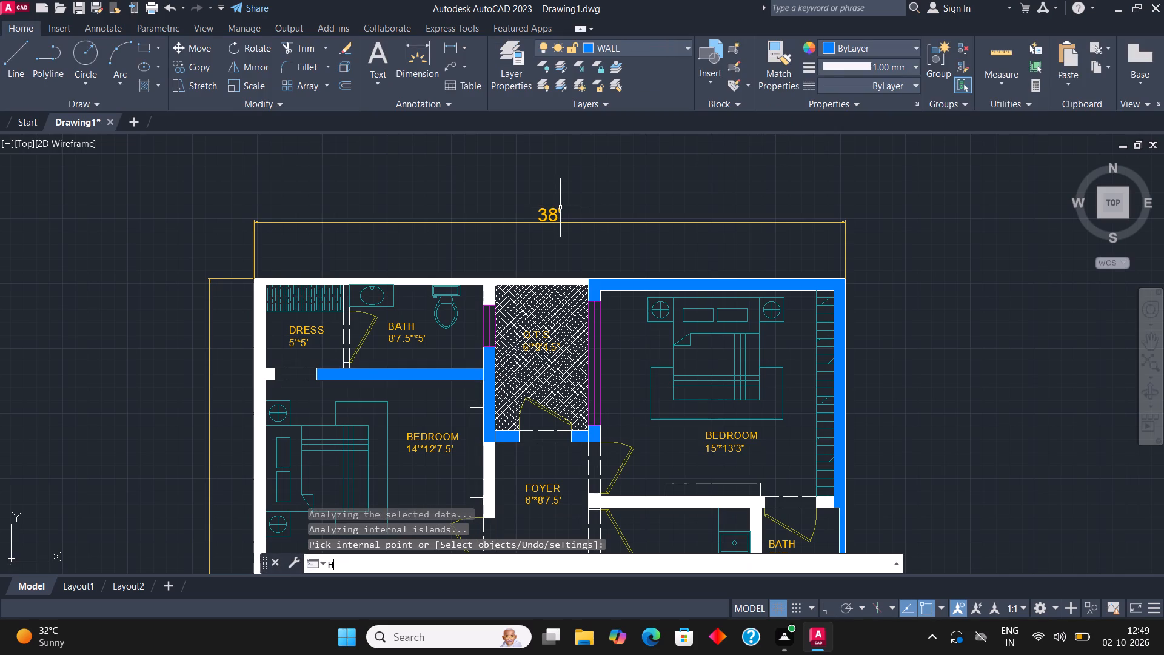
left_click(490, 298)
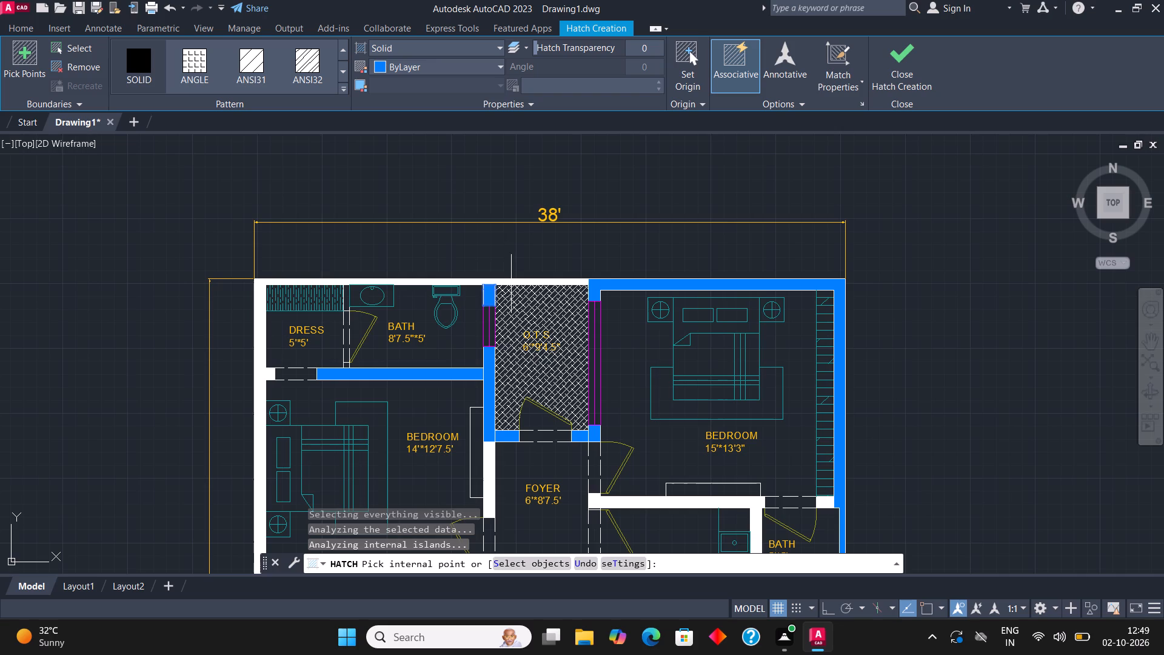
left_click(501, 280)
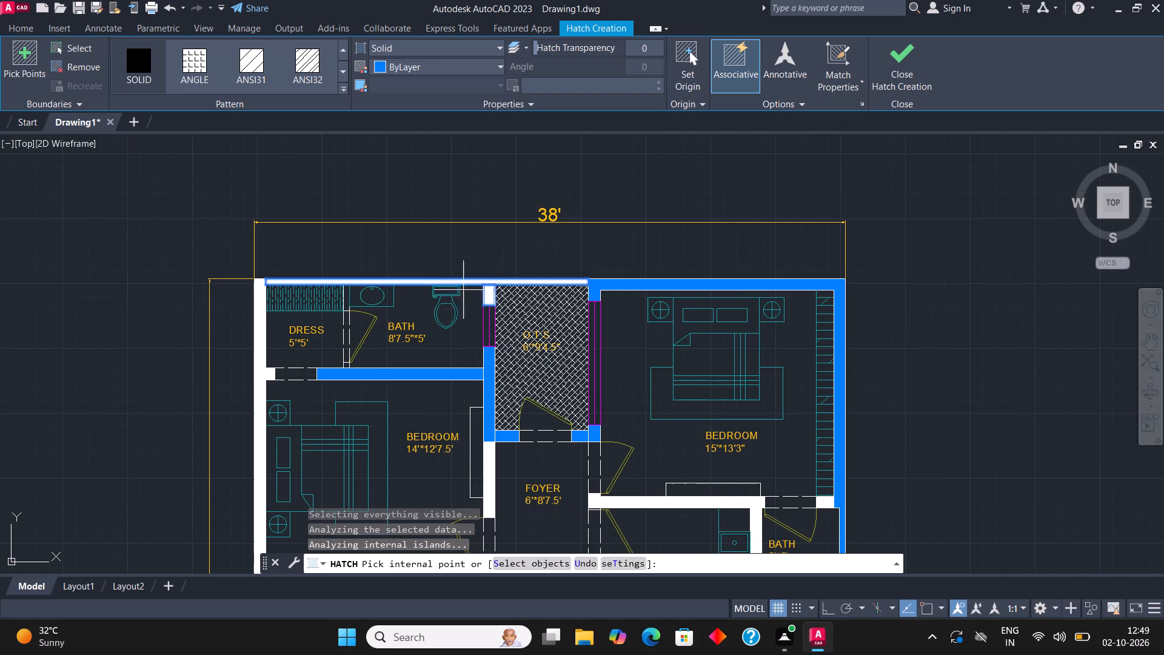
left_click(260, 327)
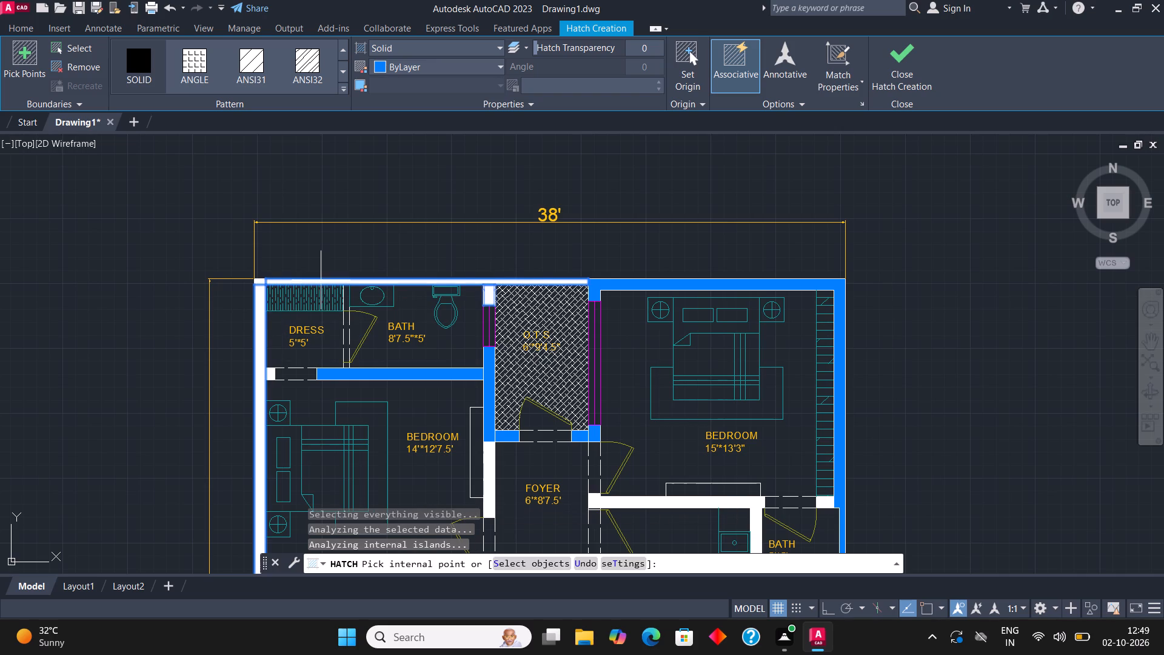
left_click(906, 69)
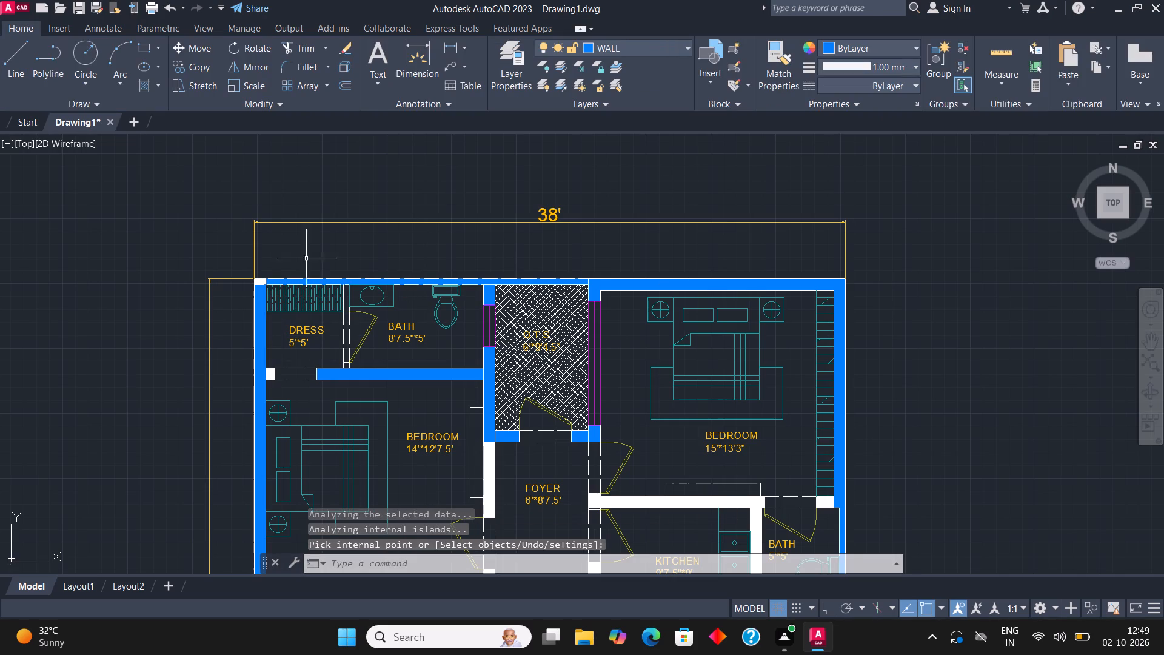
Solid-hatch the outer wall corner at the dress and the short wall piece beside the dress opening.
scroll(256, 267, "up", 1)
key("h")
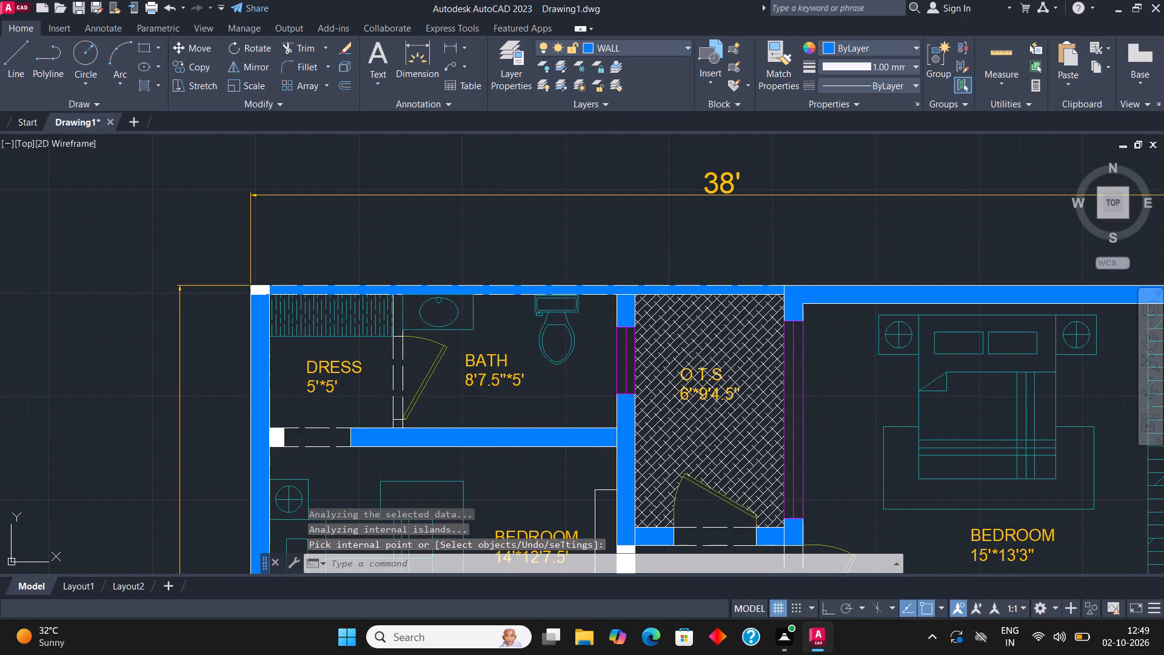
key("Return")
left_click(260, 291)
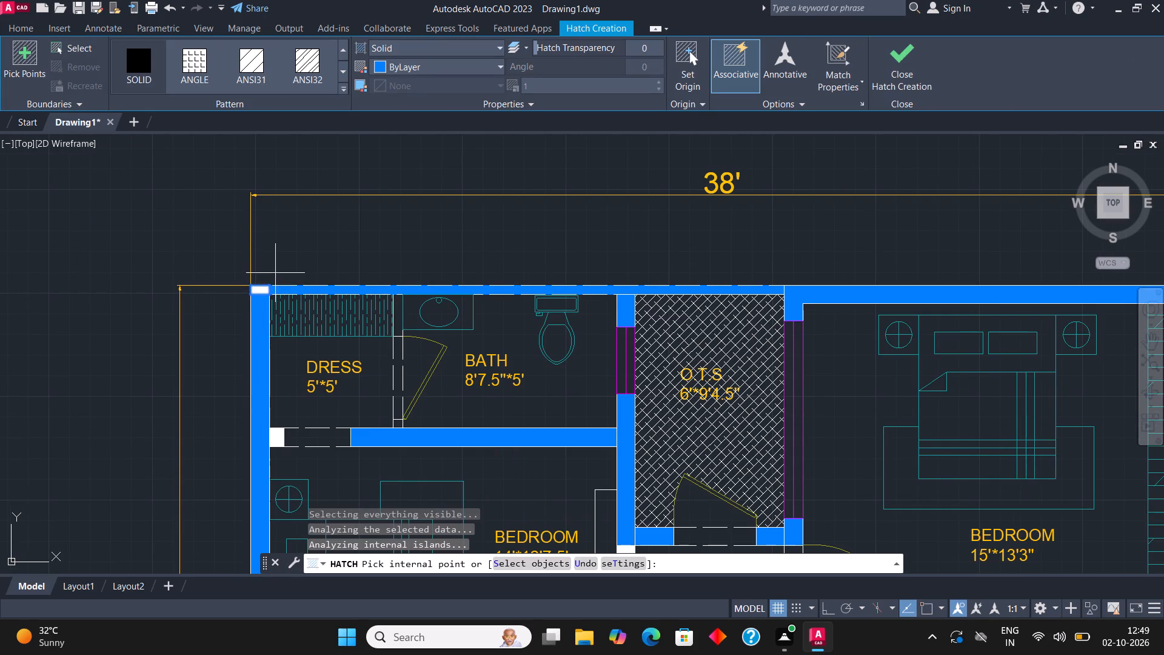
scroll(325, 242, "down", 1)
scroll(306, 363, "up", 2)
left_click(283, 366)
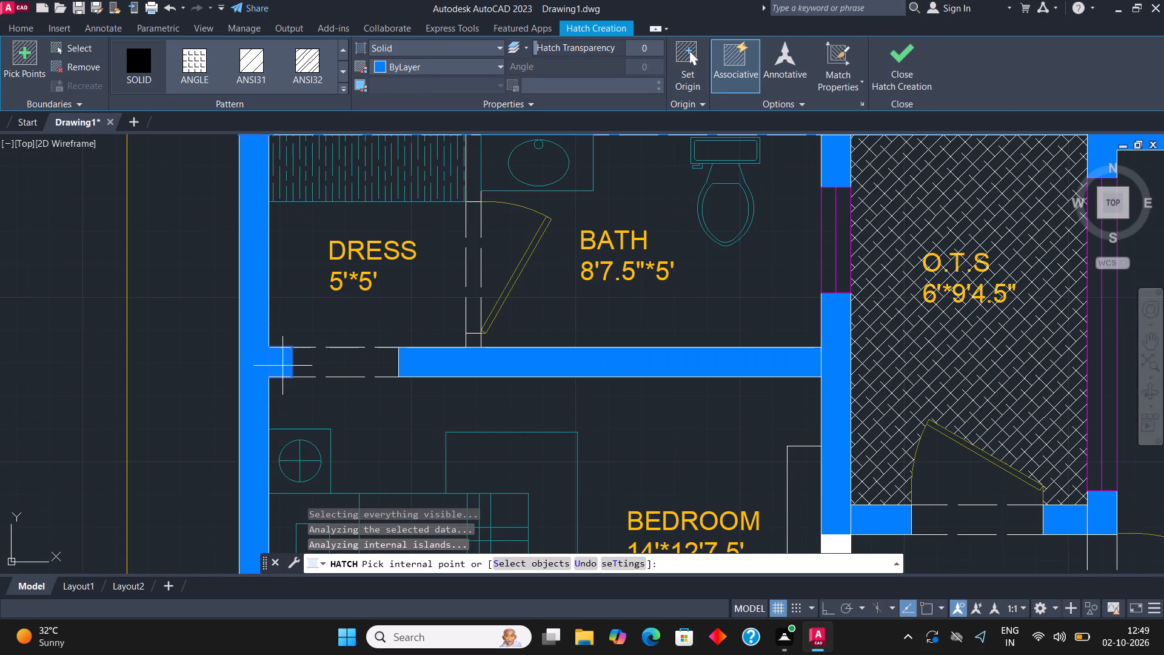
Solid-hatch the 14'*12'7.5' bedroom's walls towards the living room and foyer, plus the short wall piece beside the O.T.S. window.
scroll(388, 289, "down", 6)
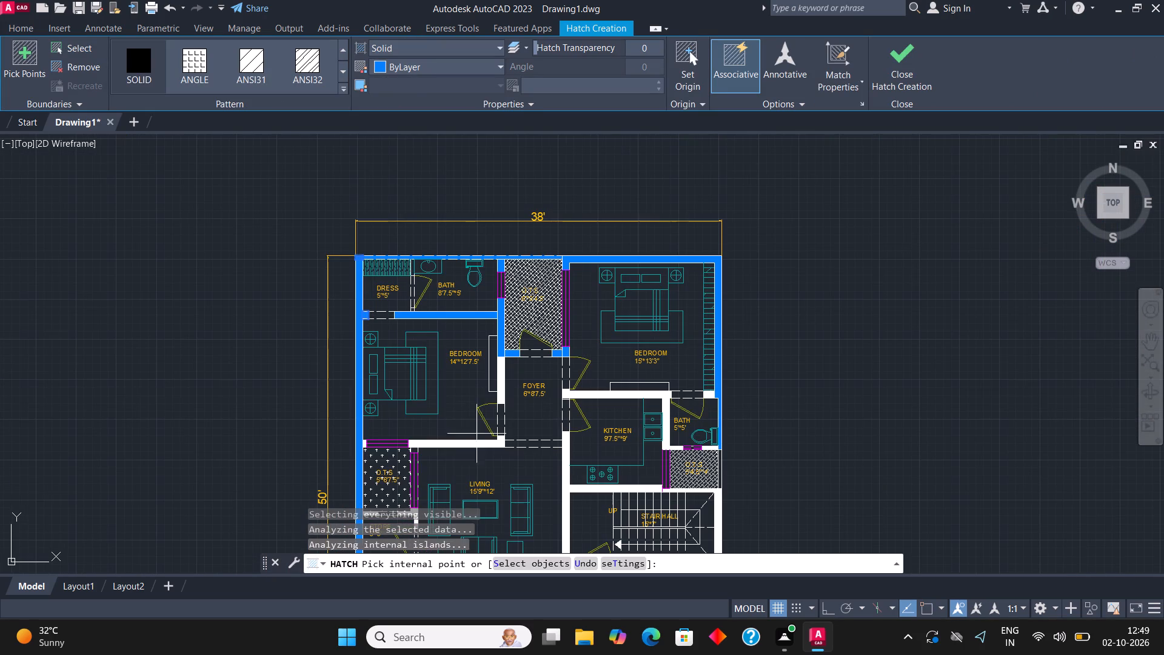
left_click(464, 443)
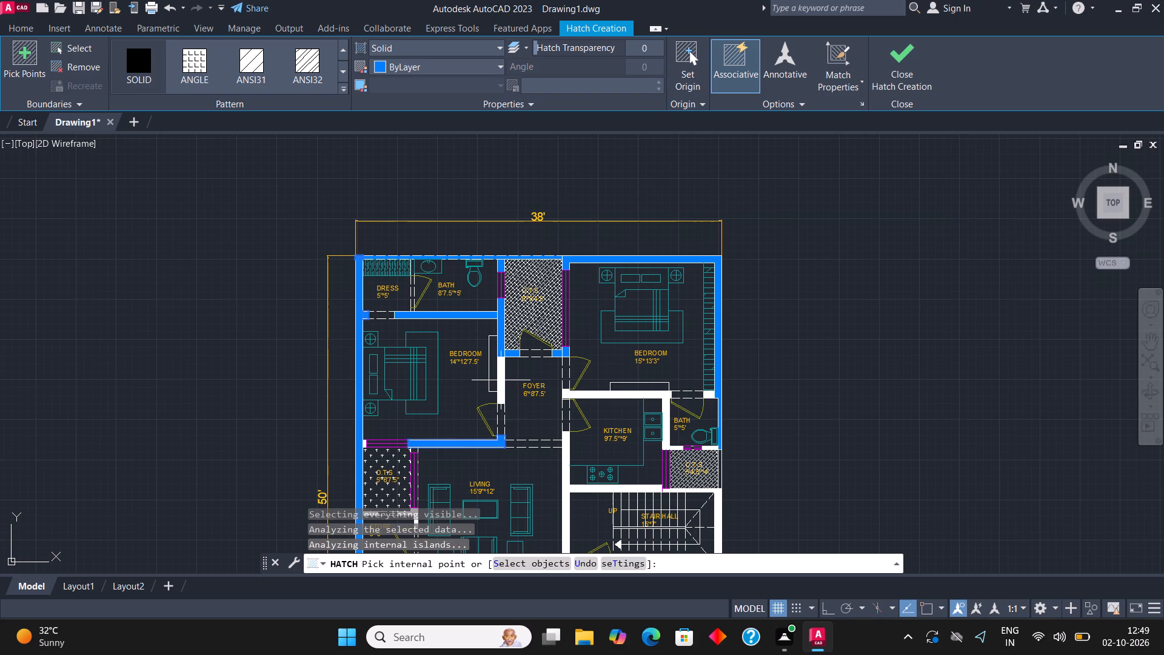
left_click(502, 379)
scroll(364, 451, "up", 3)
left_click(364, 433)
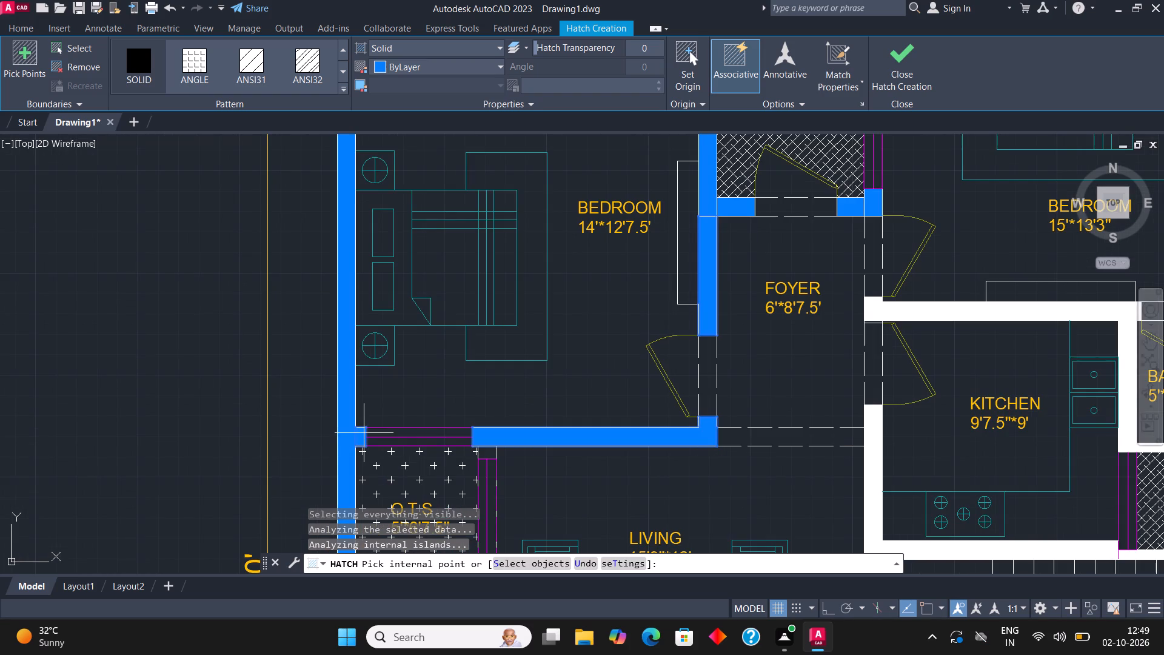
Solid-hatch the wall between the 15'*13'3" bedroom and kitchen, the piece beside the 5'*5' bath door, and that bath's inner walls.
left_click(962, 305)
scroll(423, 346, "down", 4)
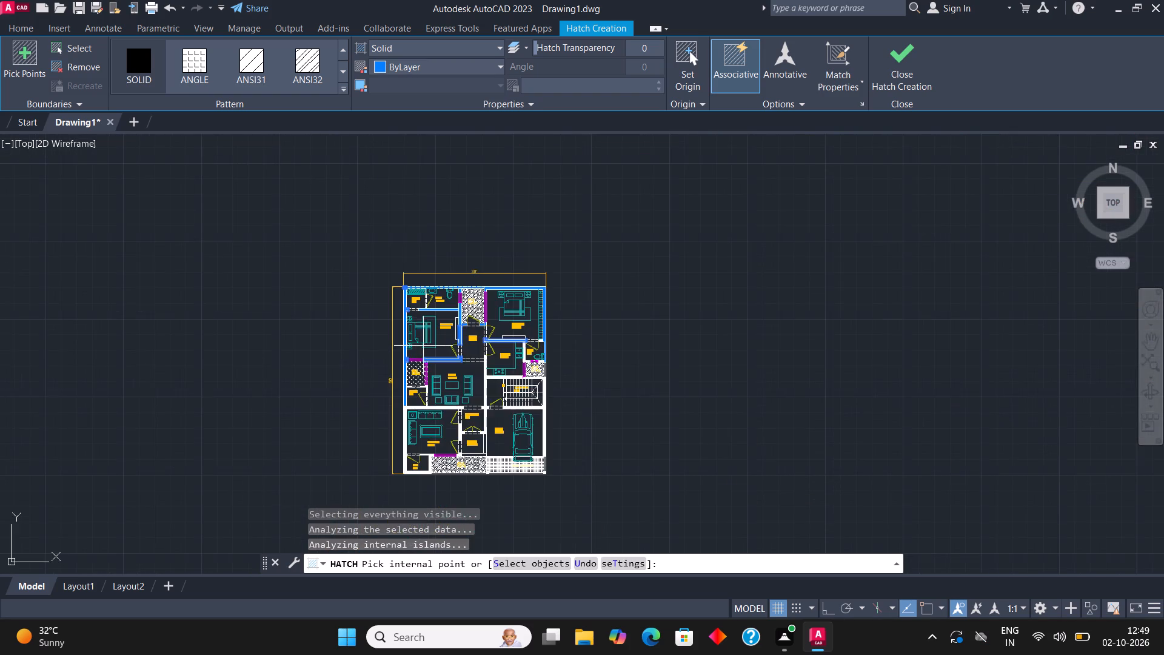
scroll(530, 355, "up", 4)
left_click(573, 268)
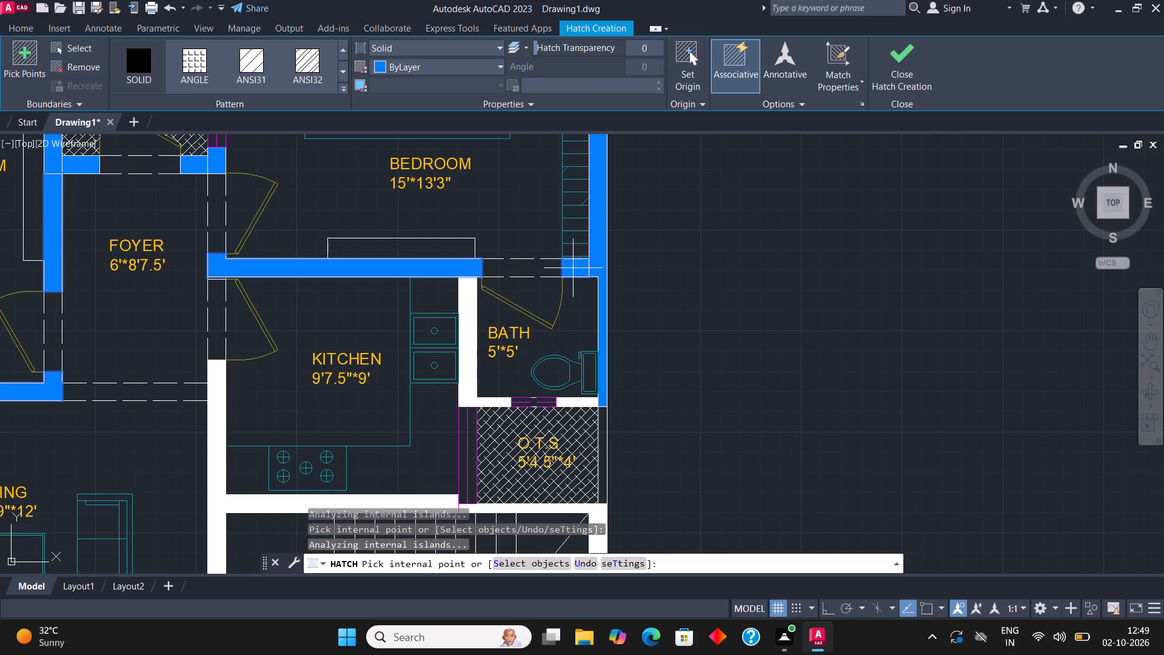
left_click(469, 349)
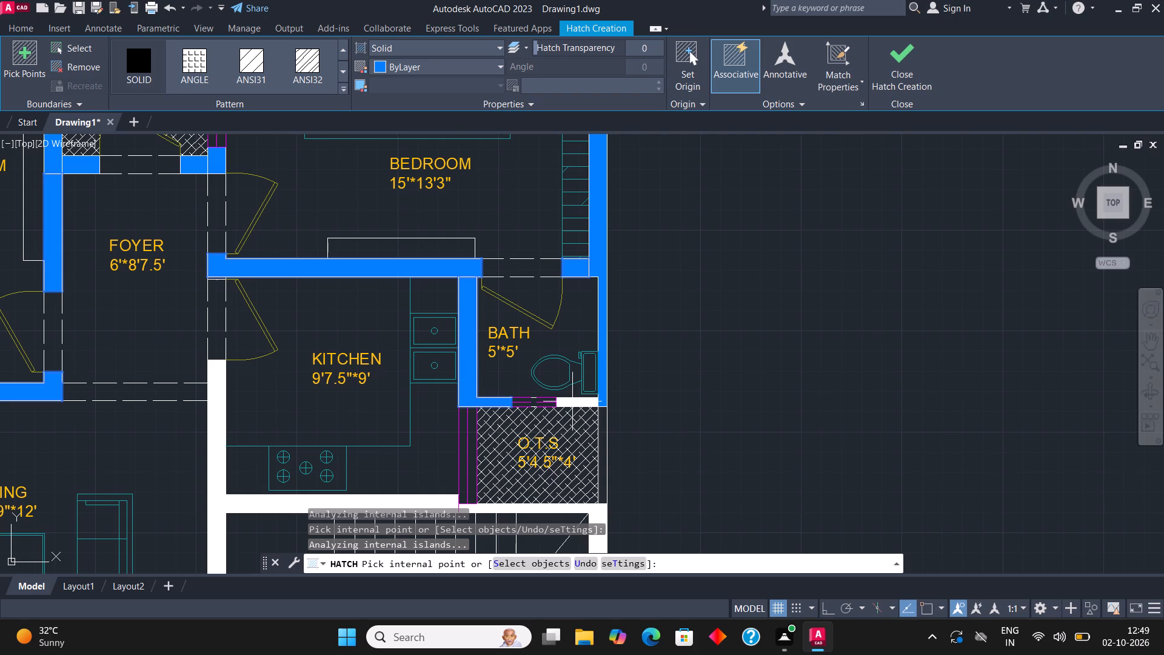
left_click(574, 401)
Solid-hatch the kitchen's walls towards the living room and stair hall, and the stair hall's walls along the living room, O.T.S. and outside.
left_click(209, 425)
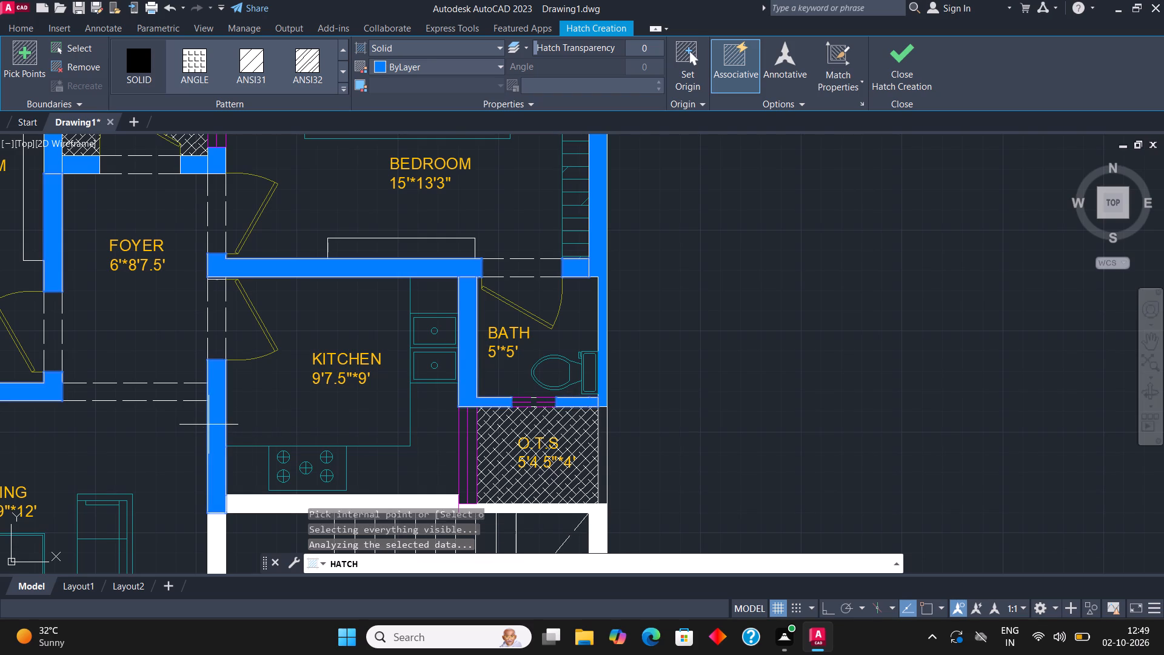
left_click(254, 503)
scroll(445, 286, "down", 2)
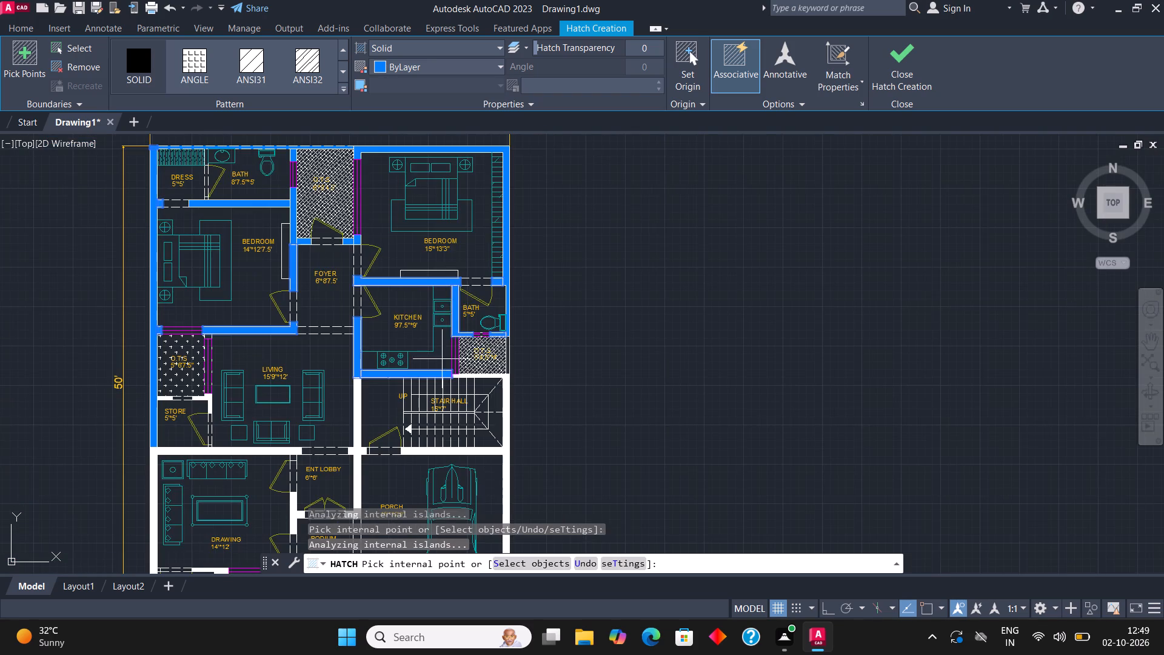
scroll(360, 402, "up", 2)
left_click(346, 403)
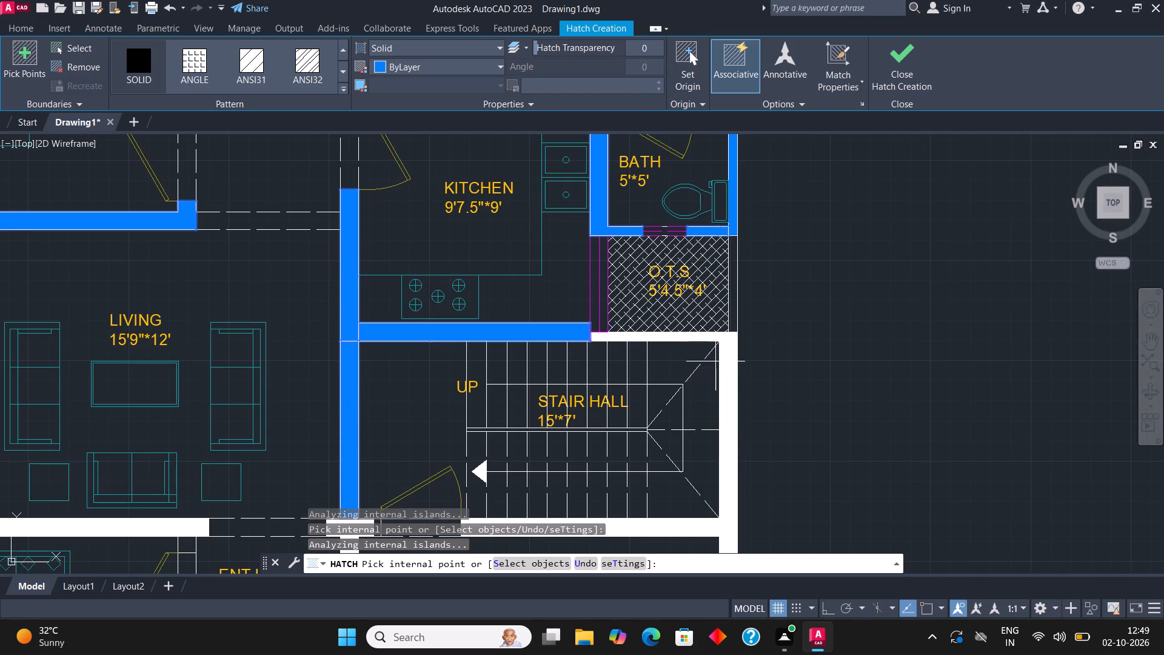
left_click(732, 365)
left_click(683, 334)
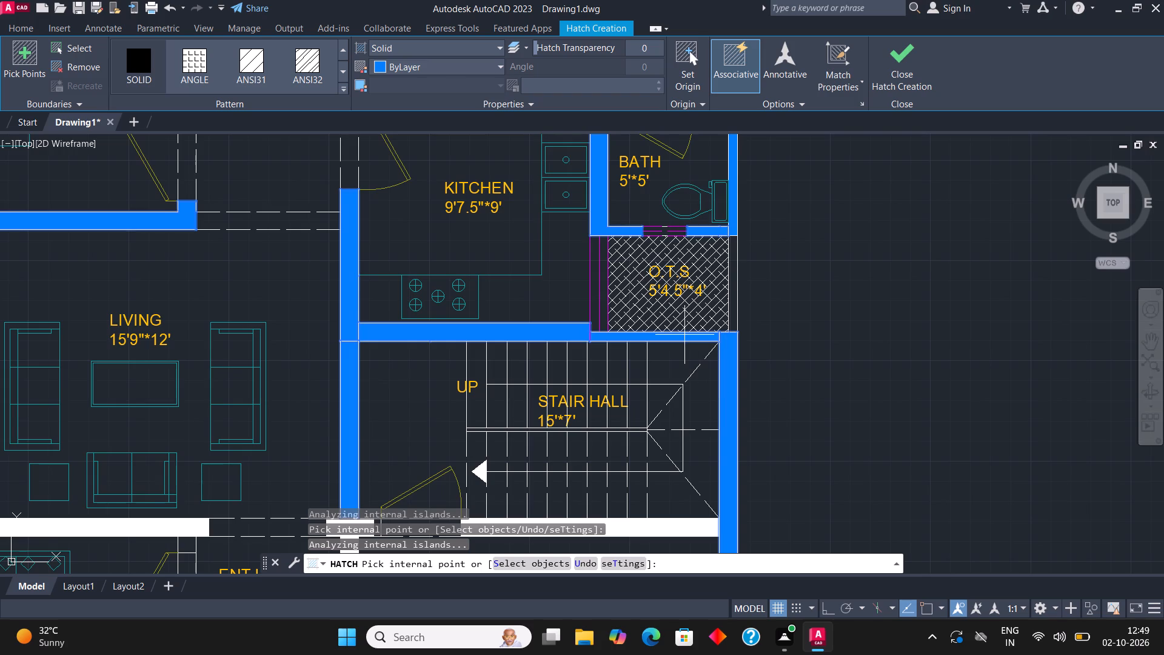
left_click(903, 56)
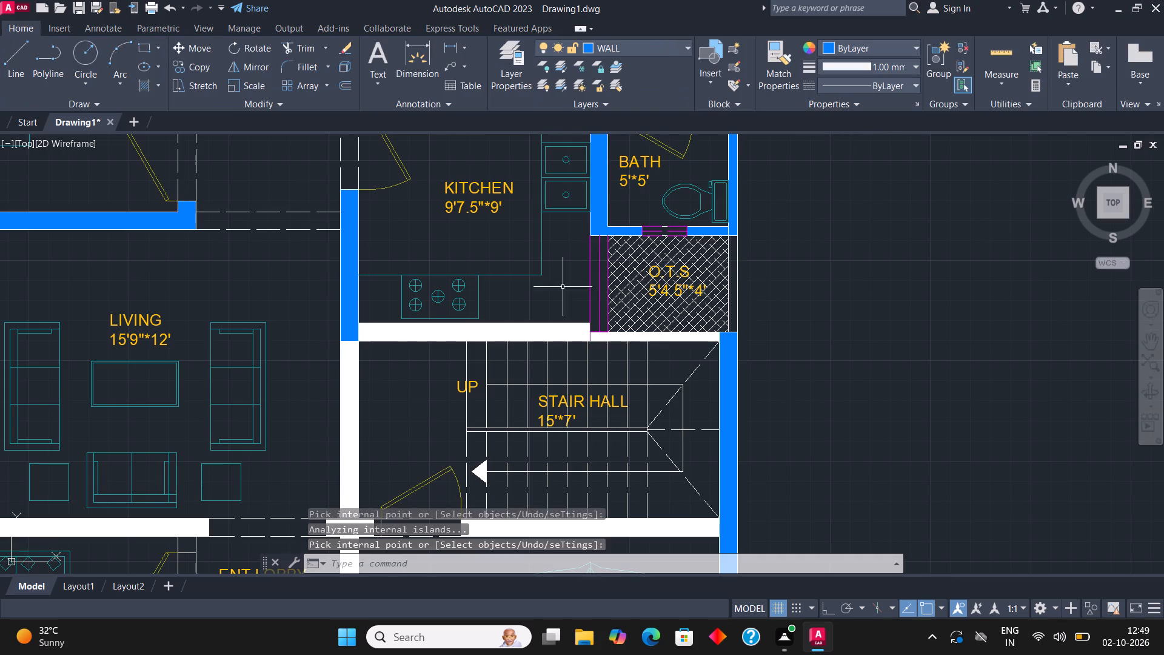
Solid-hatch the outer walls along the drawing room and PWD, the remaining PWD walls and the wall corner between lawn and podium.
scroll(537, 274, "down", 3)
scroll(504, 437, "up", 1)
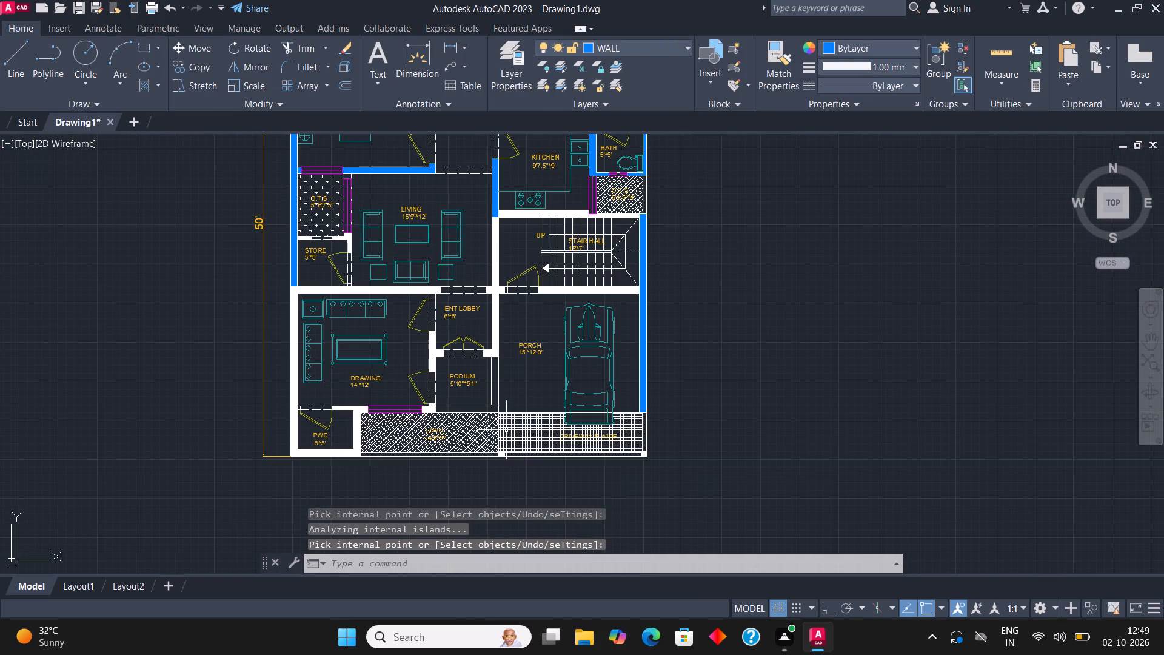
key("h")
key("Return")
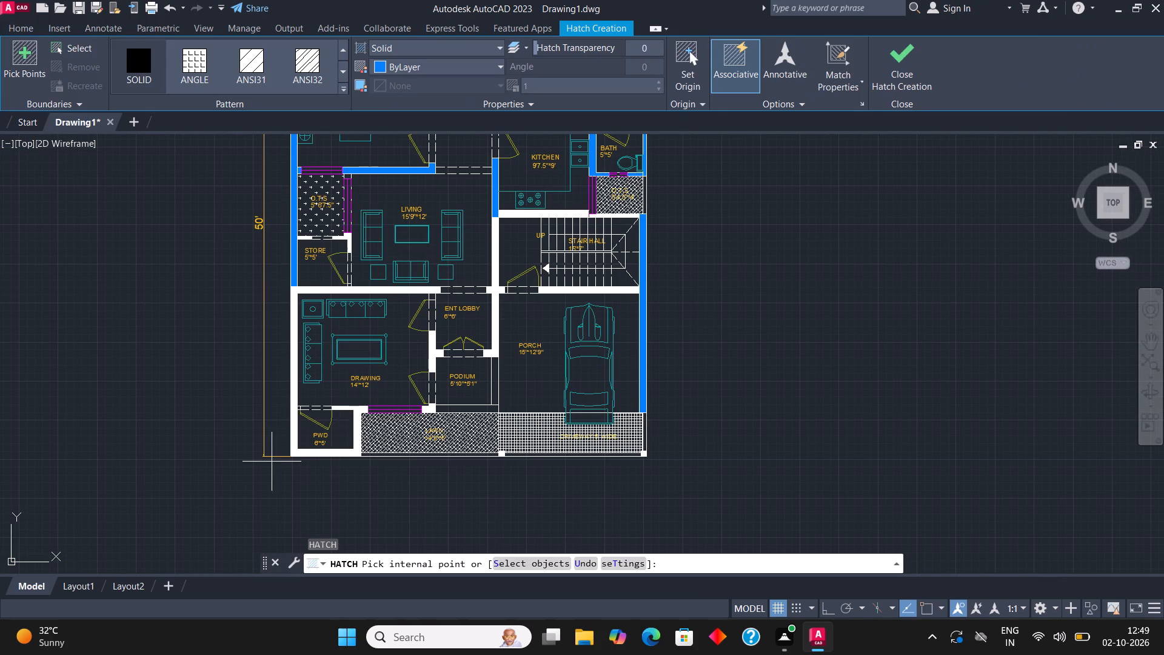
scroll(271, 461, "up", 2)
left_click(412, 382)
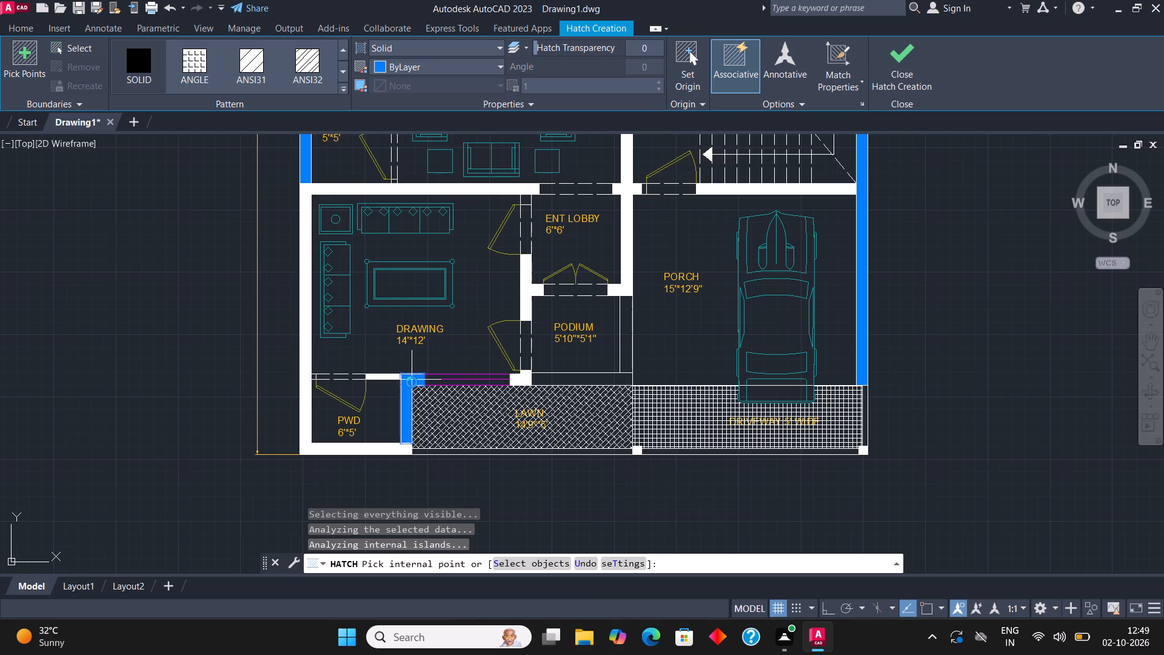
left_click(383, 376)
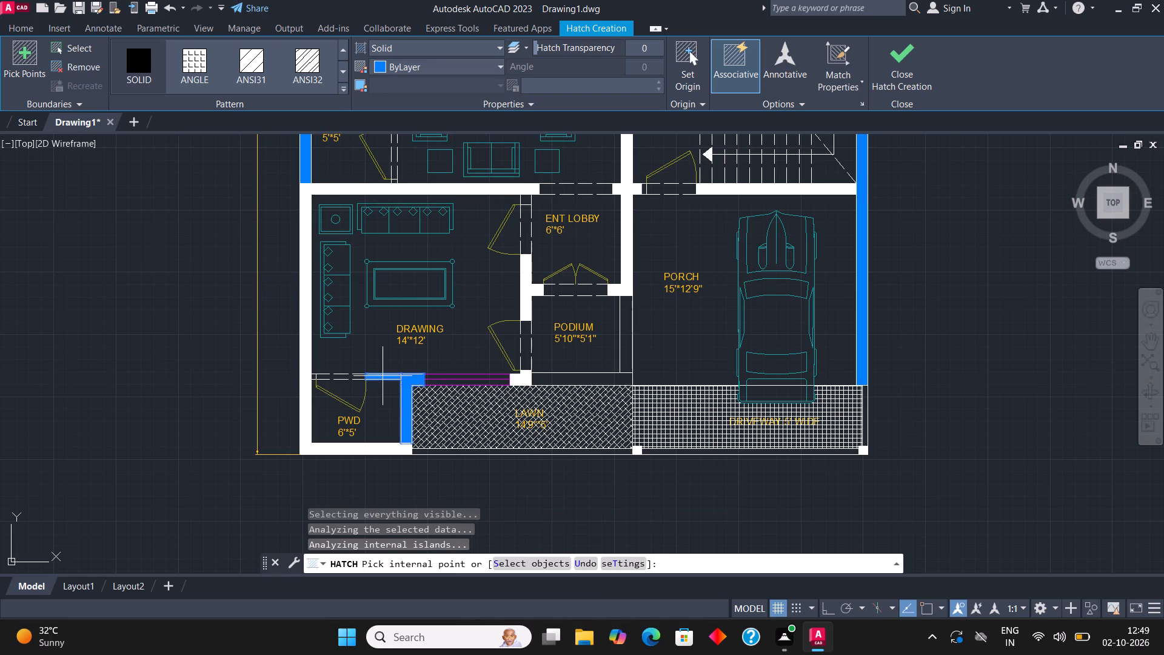
left_click(518, 384)
scroll(367, 443, "up", 1)
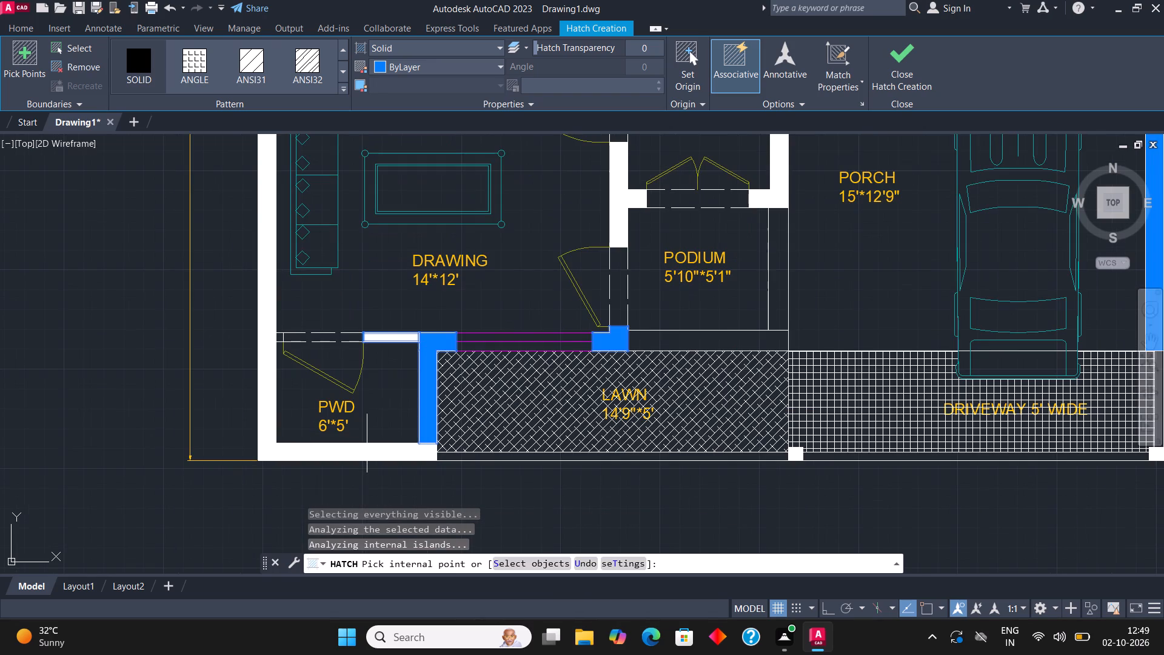
left_click(364, 445)
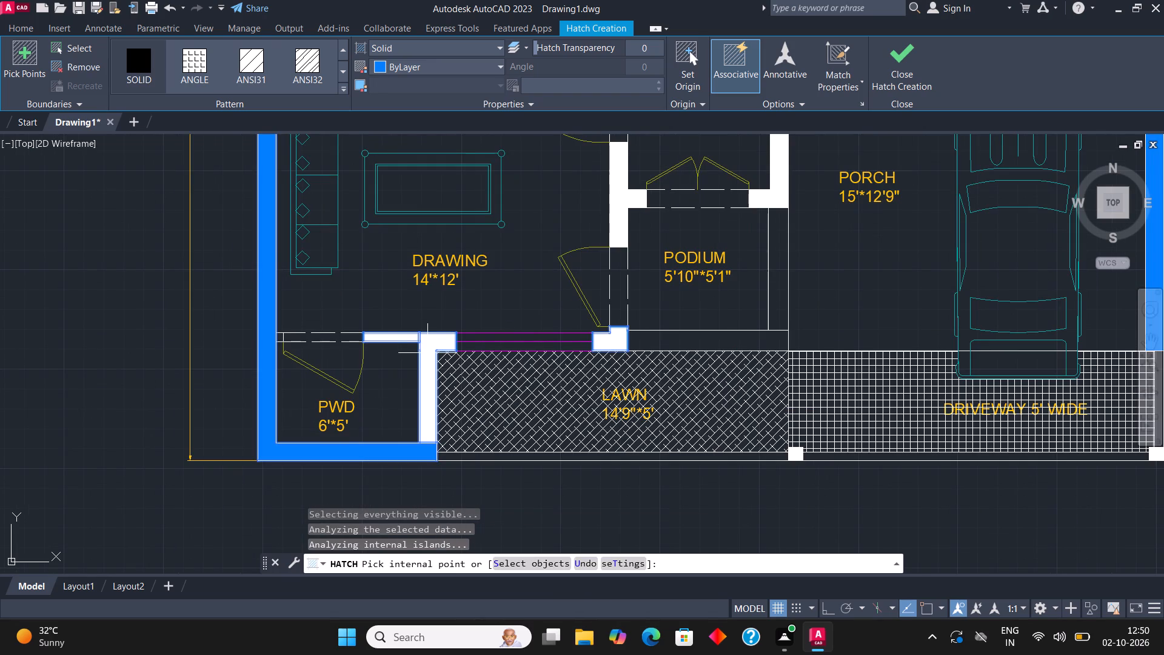
left_click(427, 354)
left_click(429, 385)
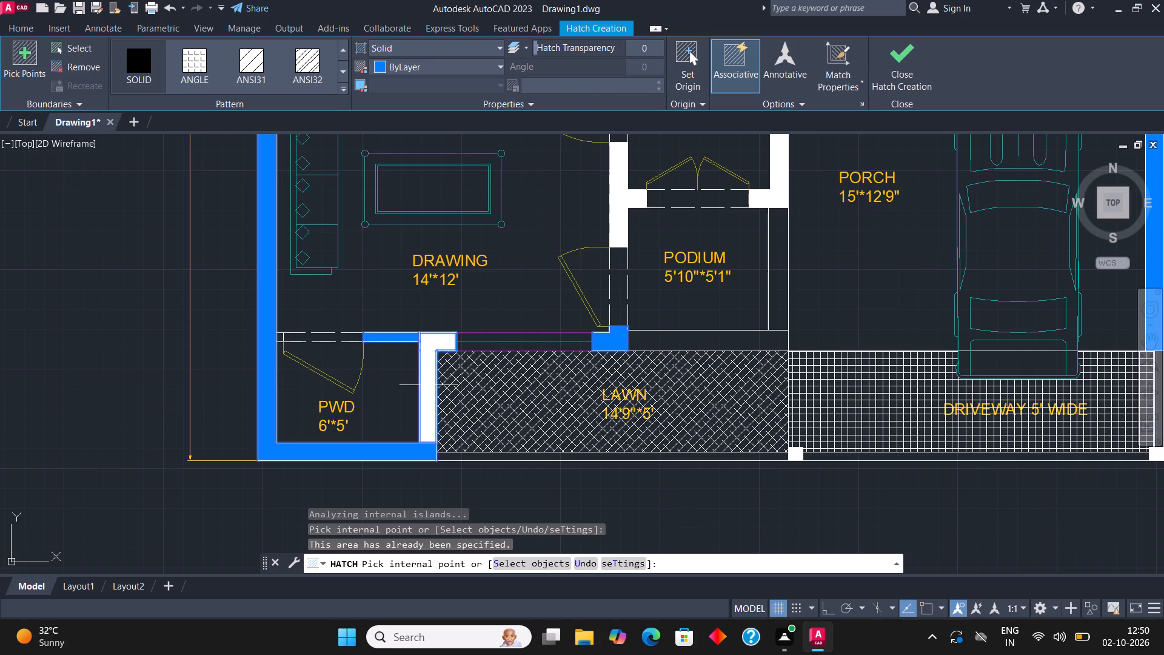
left_click(897, 60)
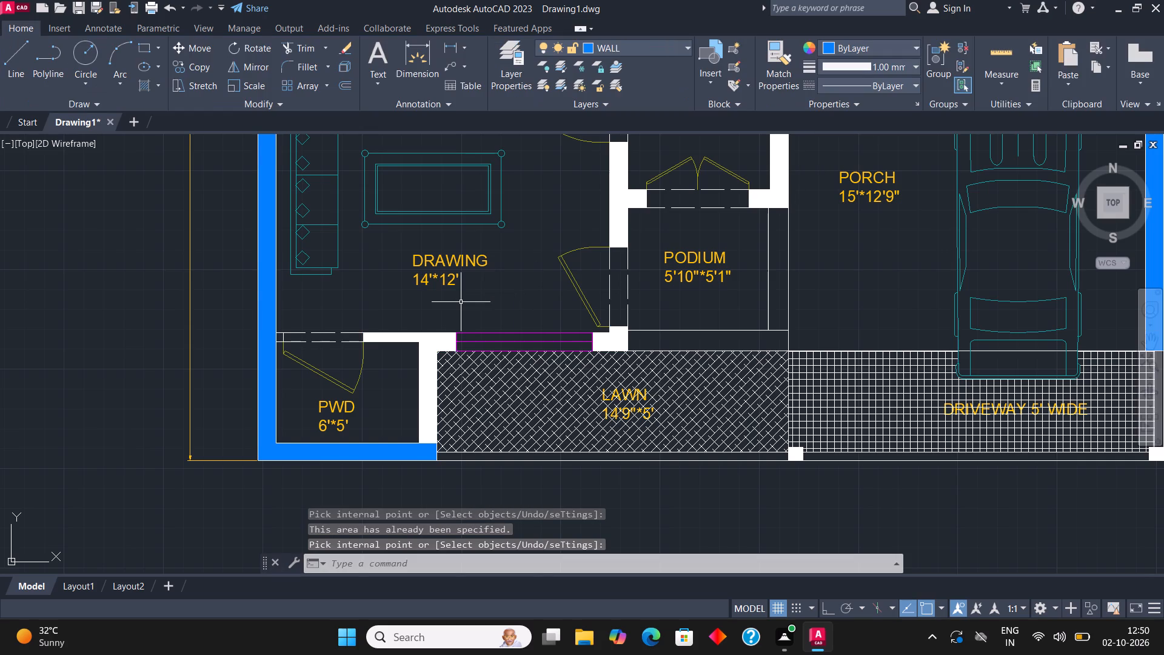
Solid-hatch the wall between PWD and lawn, the piece beside the PWD door and the corner between lawn and podium again.
key("h")
key("Return")
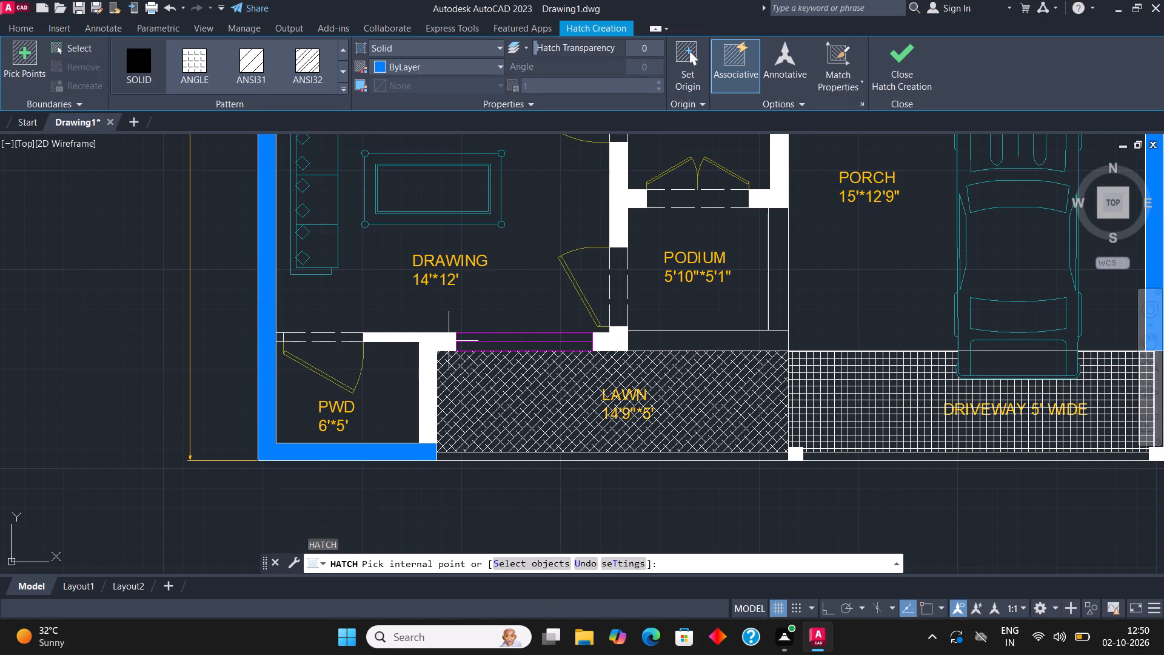
left_click(435, 343)
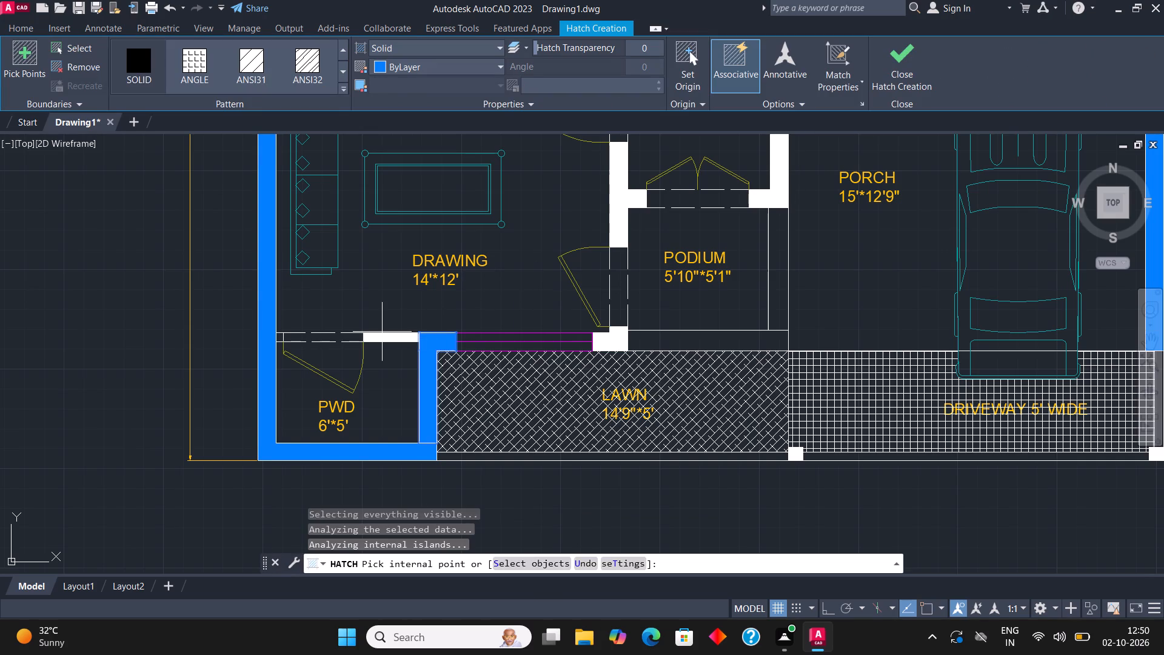
left_click(386, 338)
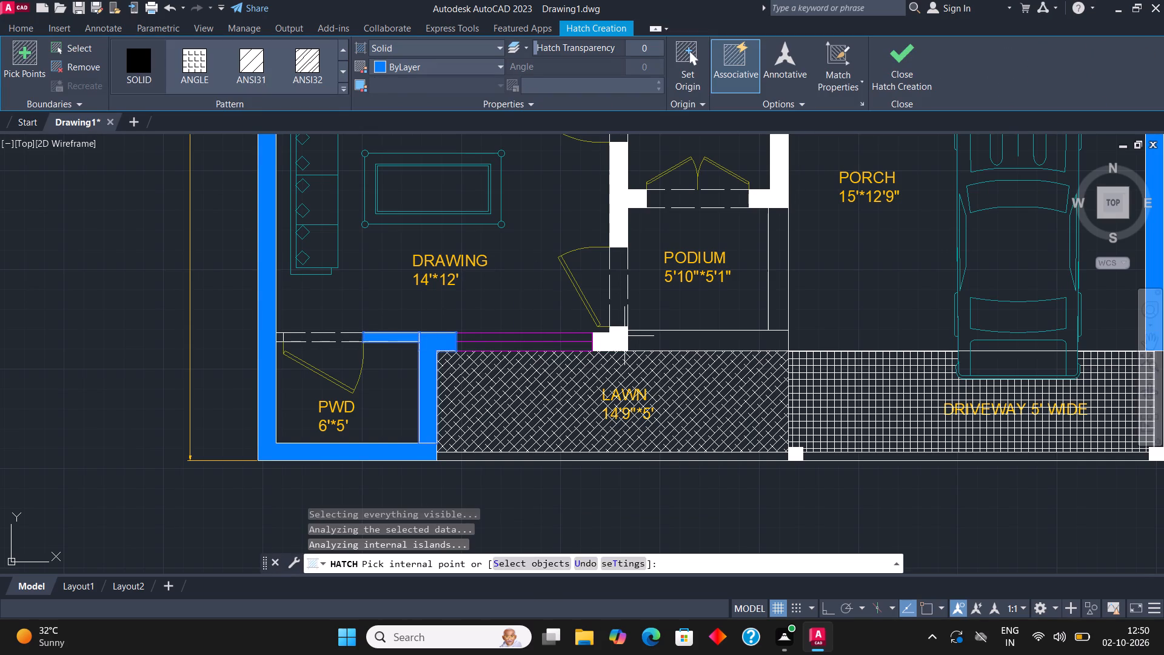
left_click(620, 340)
Solid-hatch the wall between the drawing room and podium, and the wall pieces around the entrance lobby's double door up to the porch.
left_click(617, 211)
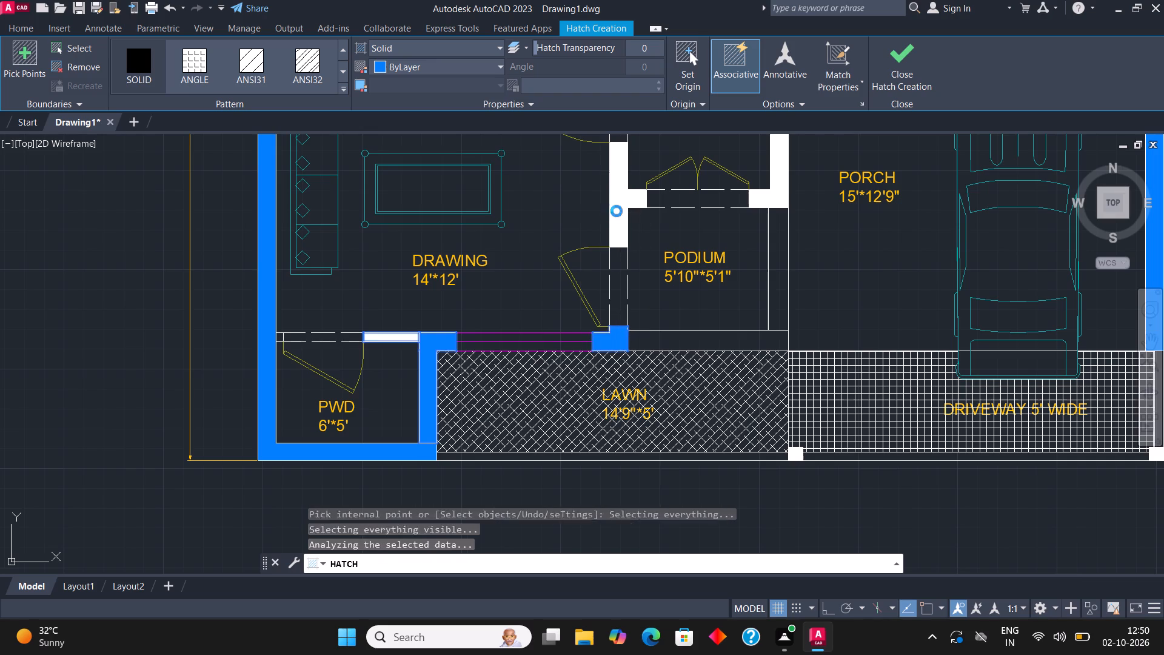
left_click(641, 193)
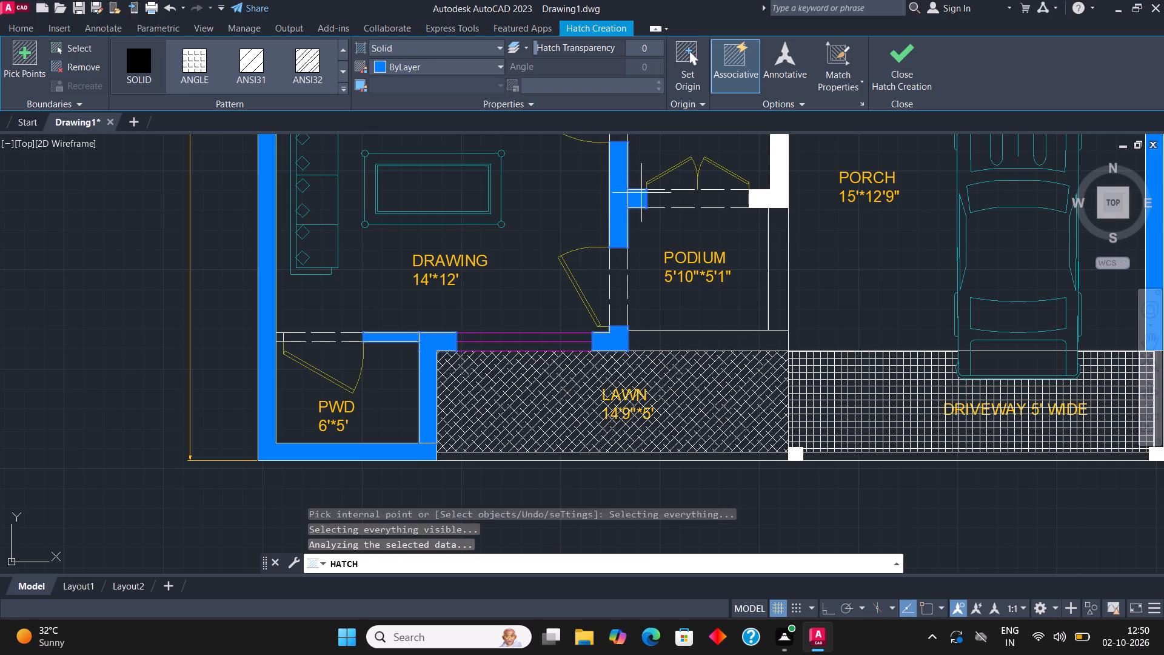
left_click(766, 199)
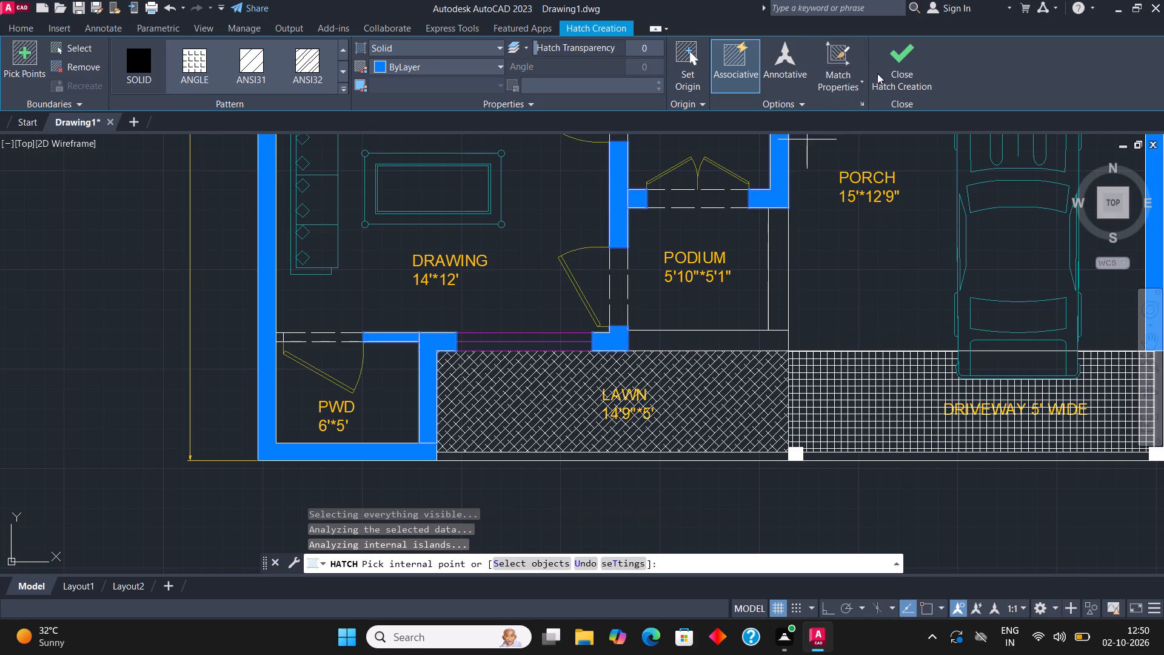
left_click(895, 59)
Solid-hatch the wall piece beside the PWD door and the walls separating the drawing room from the living room and store.
middle_click_drag(447, 254, 460, 334)
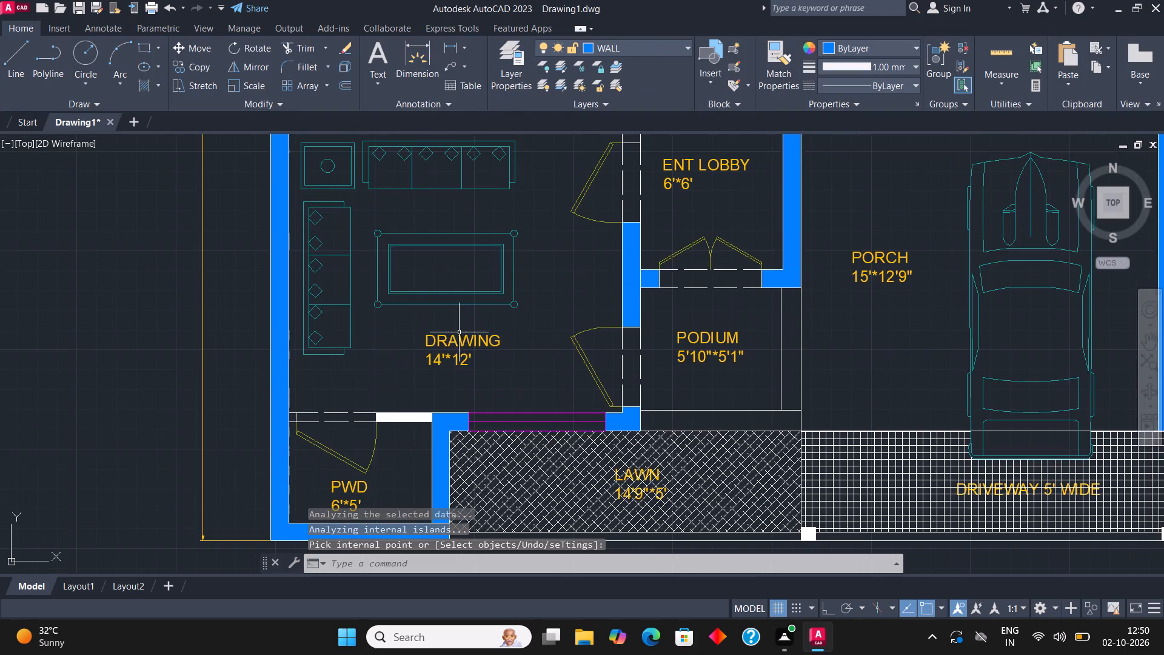
scroll(458, 337, "down", 1)
key("h")
key("Return")
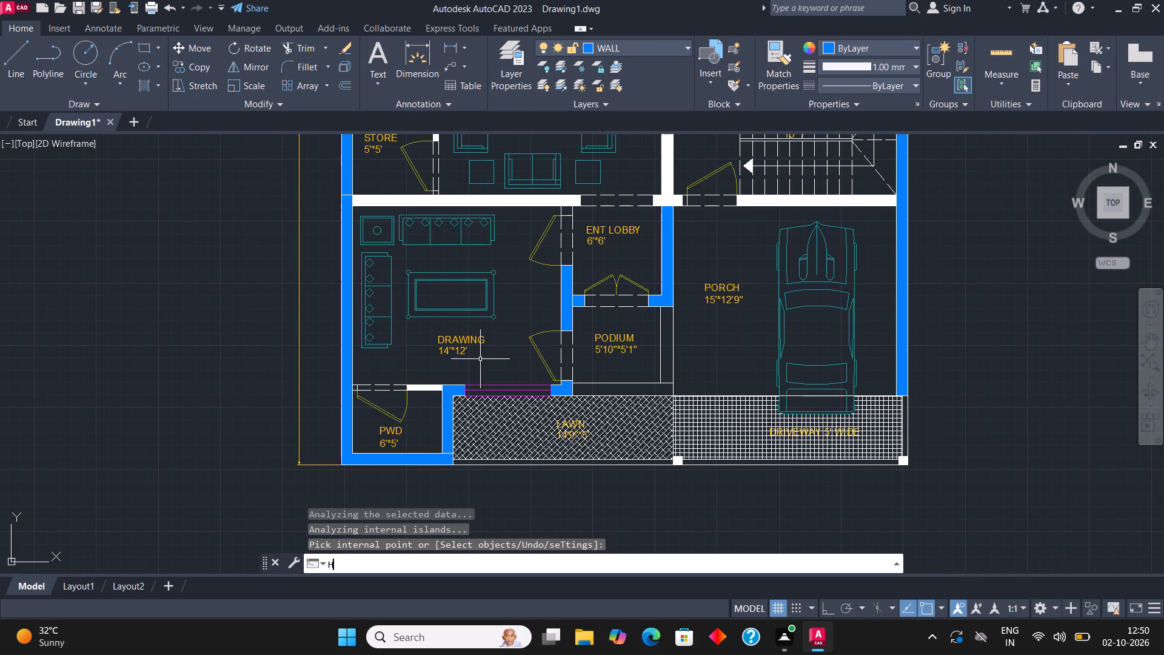
scroll(439, 408, "up", 2)
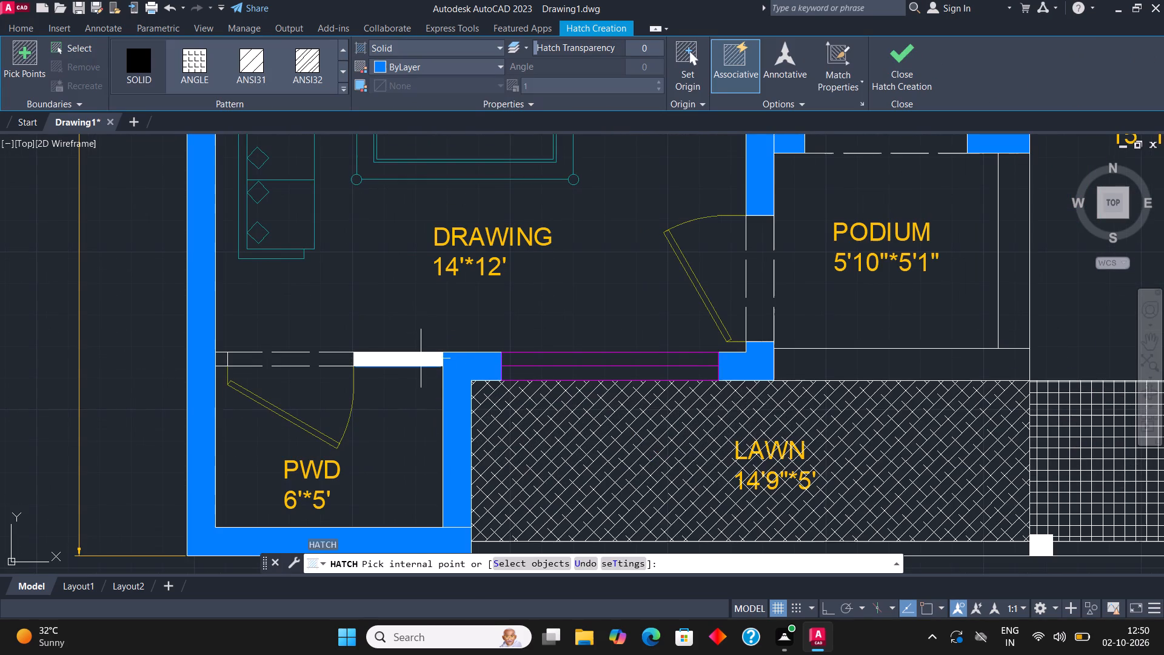
left_click(421, 357)
scroll(424, 380, "down", 9)
scroll(470, 329, "up", 4)
left_click(373, 414)
scroll(373, 416, "down", 1)
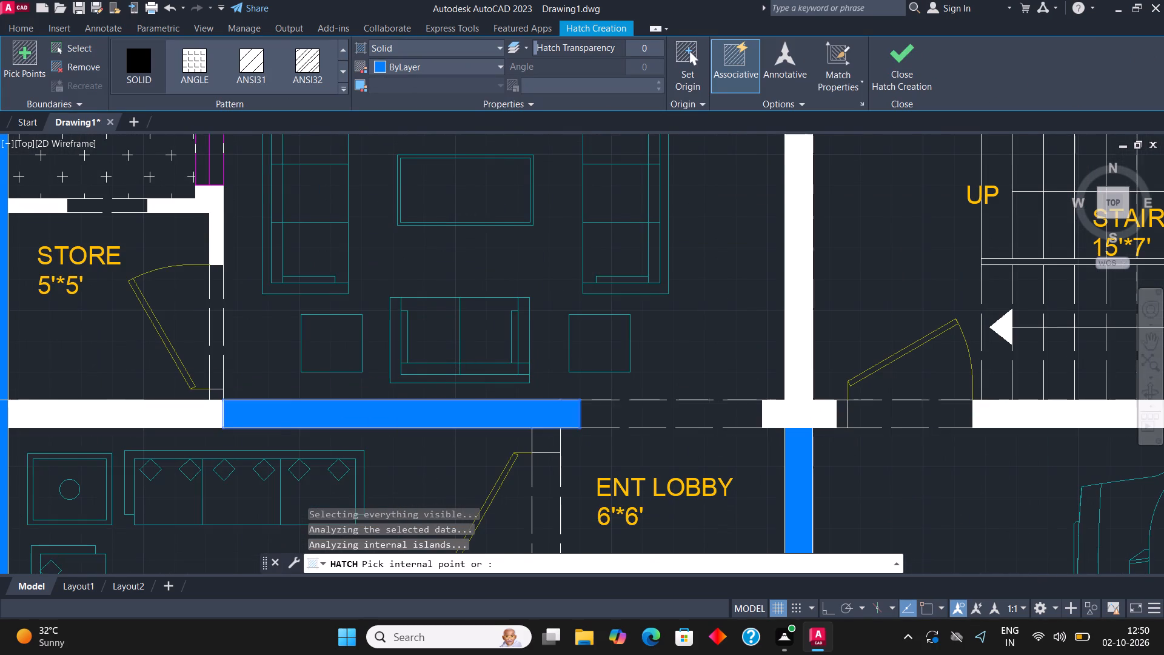
left_click(241, 415)
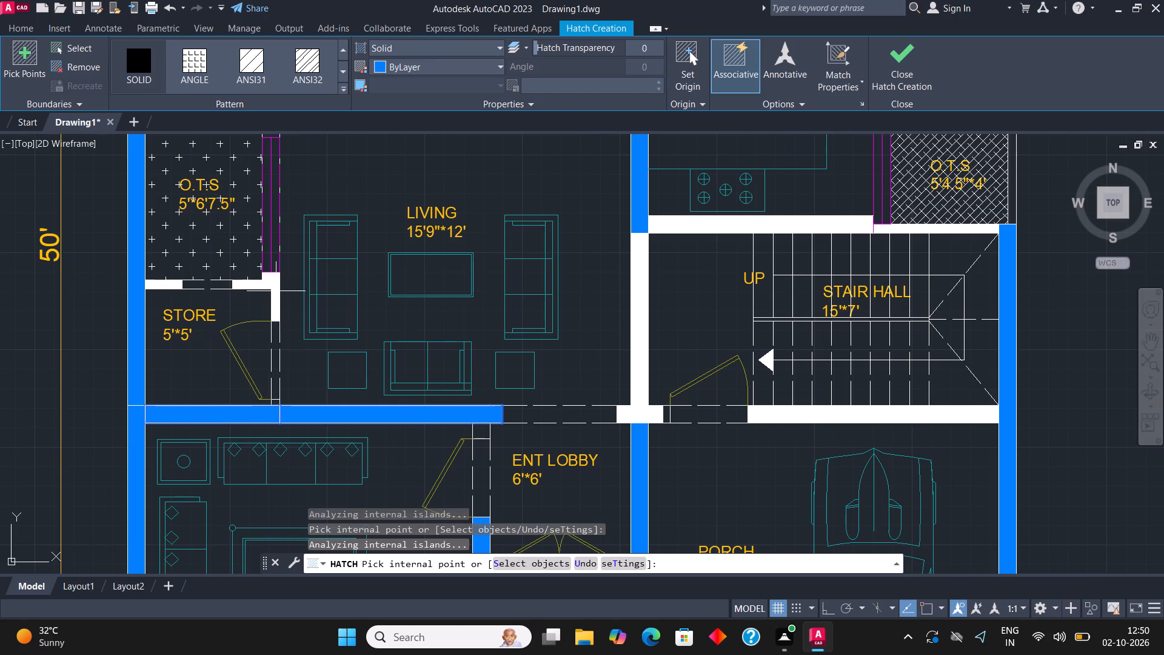
Solid-hatch the store's wall corner towards the living room and the wall pieces between the store and the O.T.S.
left_click(273, 285)
left_click(275, 300)
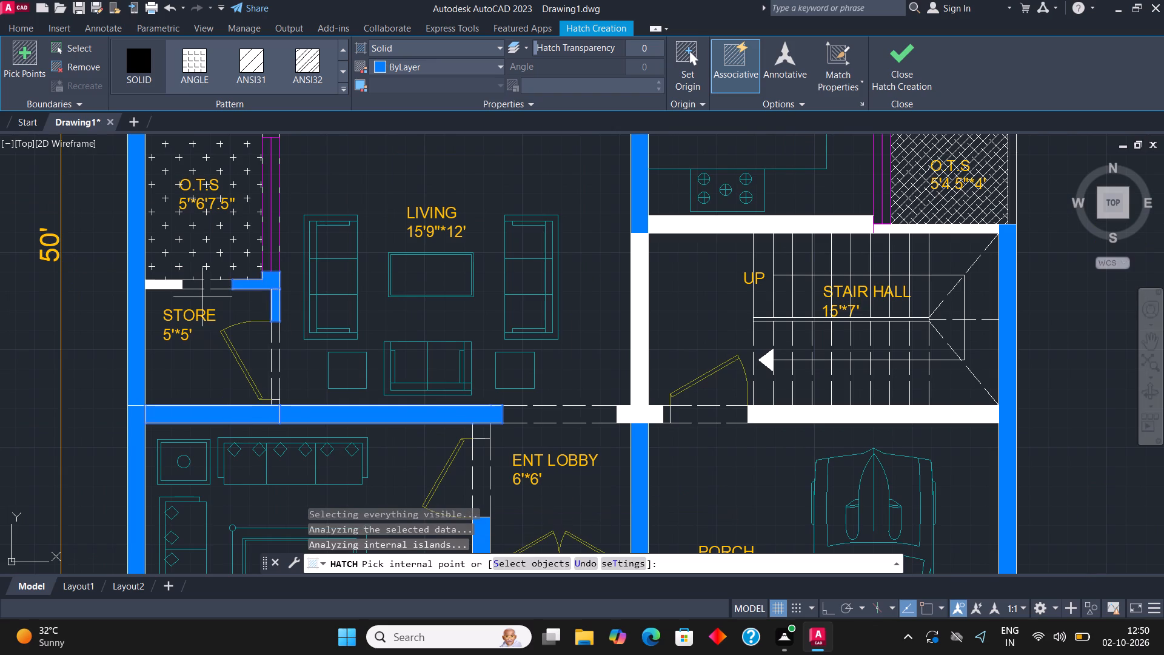
left_click(164, 283)
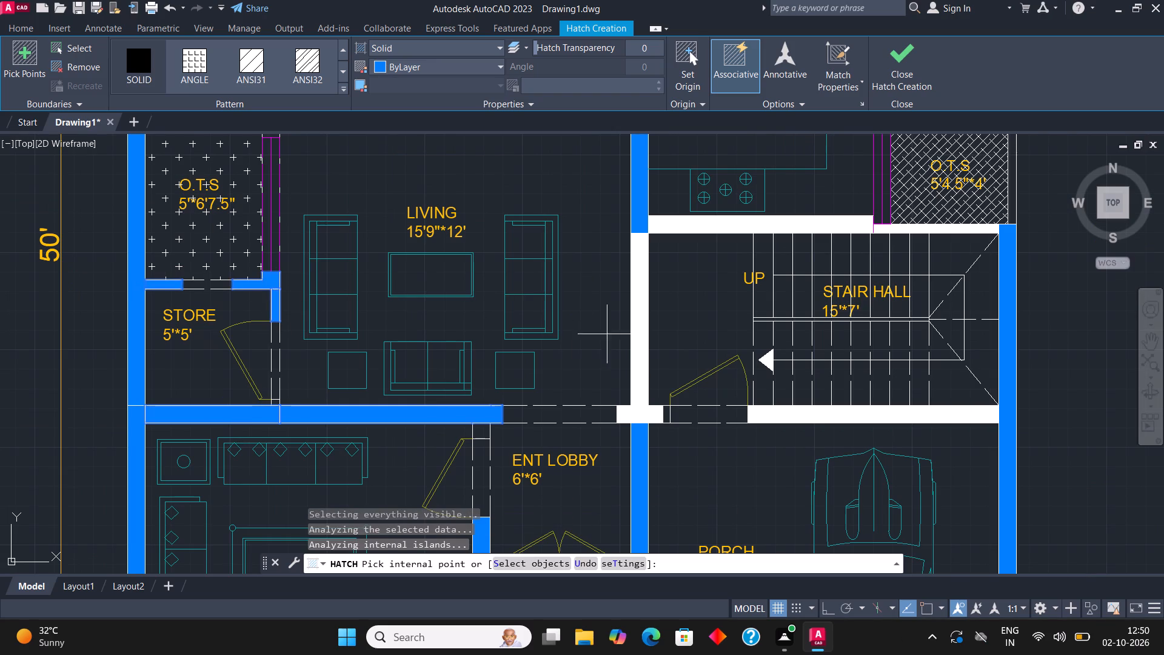
Solid-hatch the wall between the living room and stair hall and the short wall piece at its junction with the entrance lobby.
left_click(638, 361)
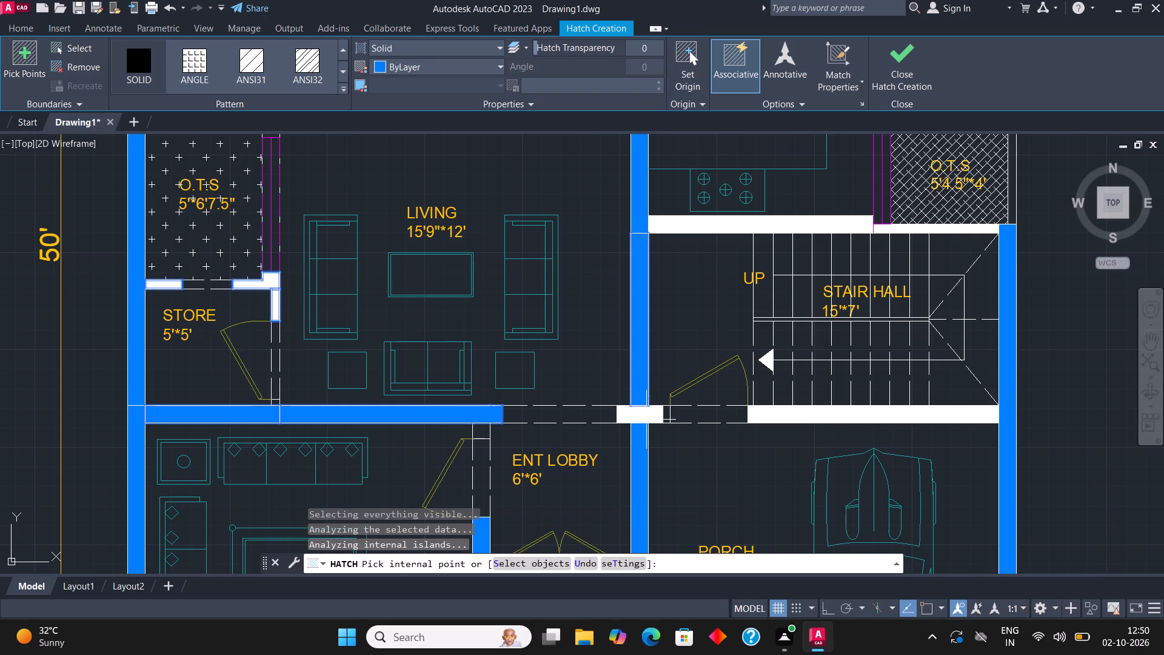
left_click(627, 414)
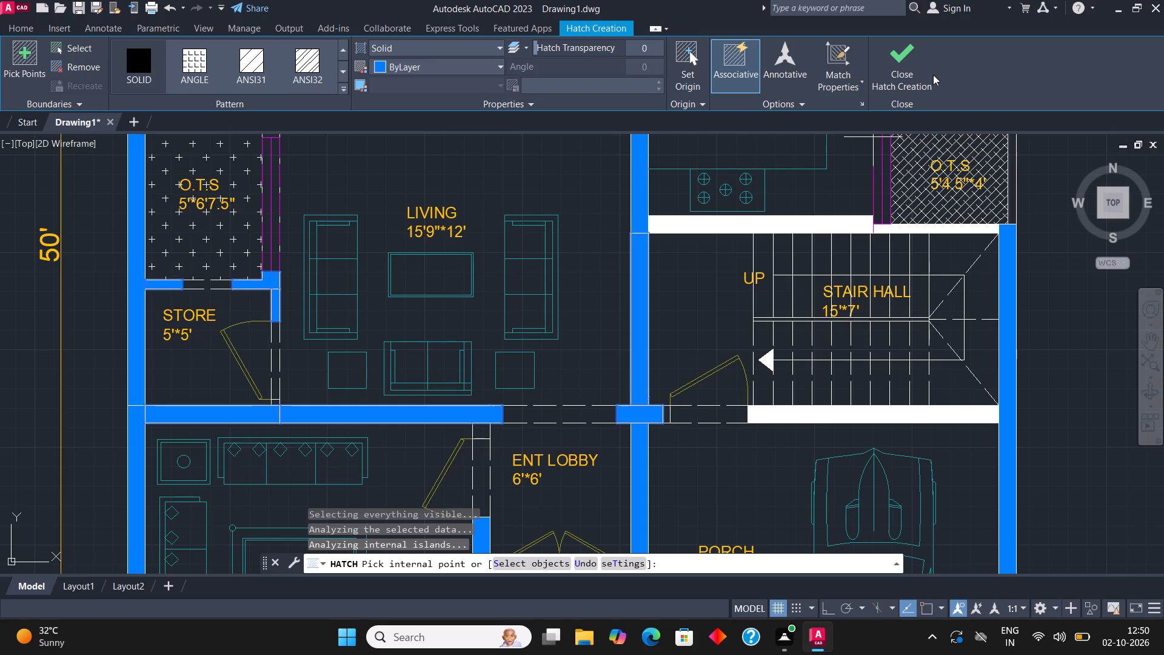
left_click(898, 59)
scroll(296, 408, "down", 5)
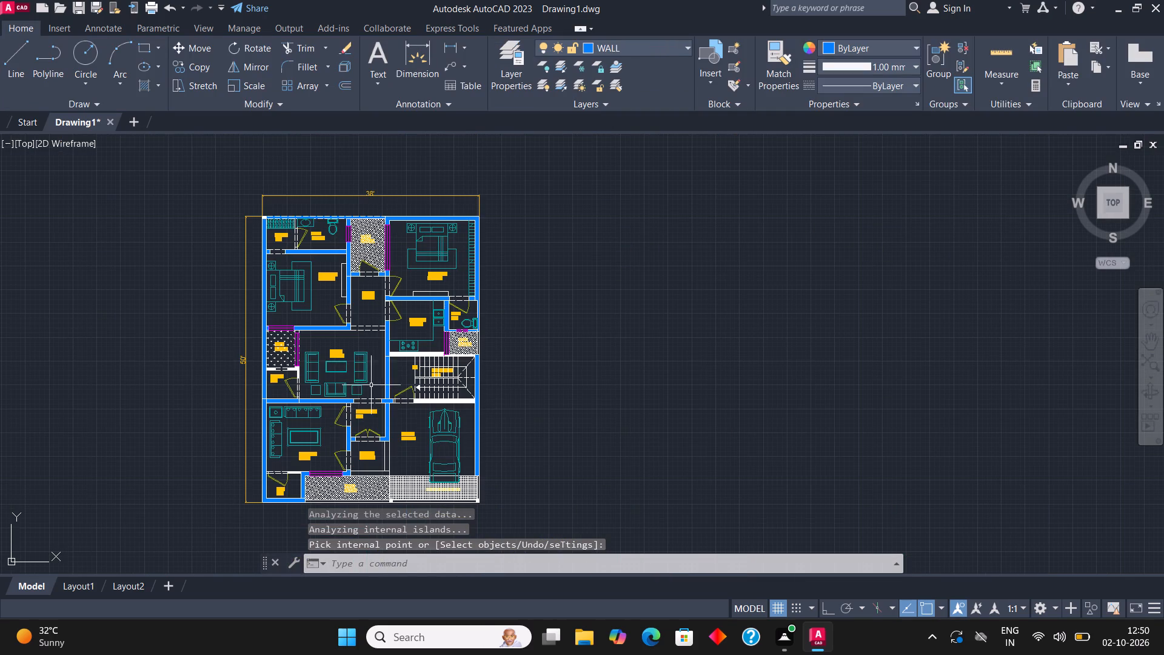
Solid-hatch the stair hall's walls towards the porch, the kitchen and the O.T.S.
scroll(436, 413, "up", 2)
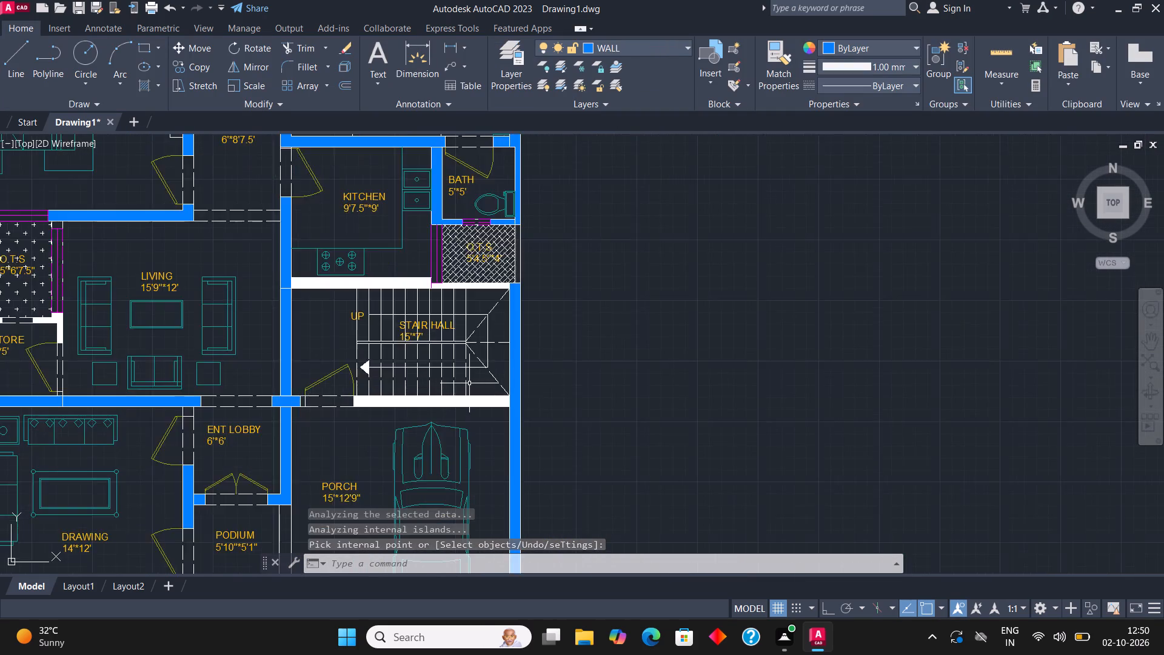
scroll(469, 383, "up", 1)
key("h")
key("Return")
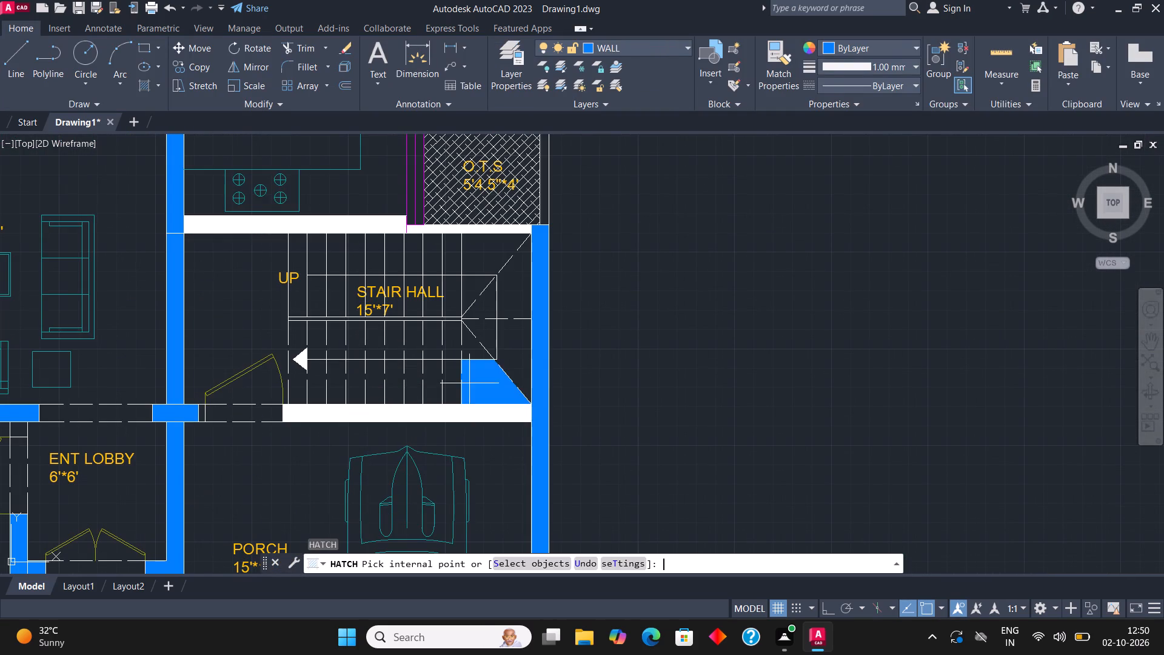
left_click(434, 413)
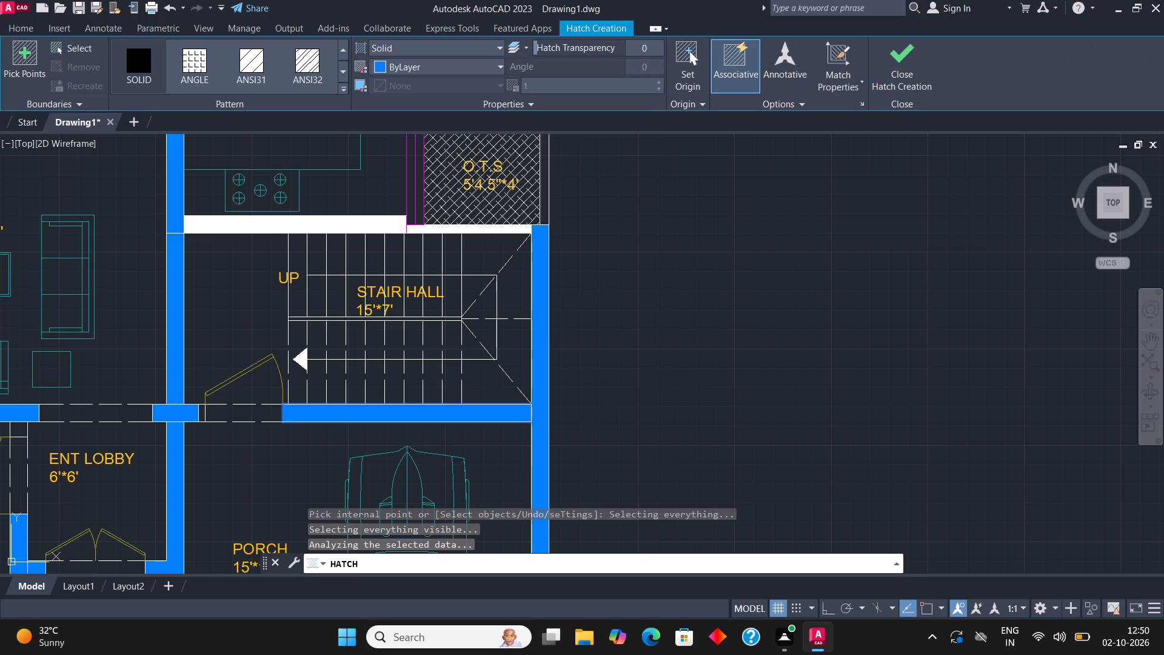
left_click(329, 227)
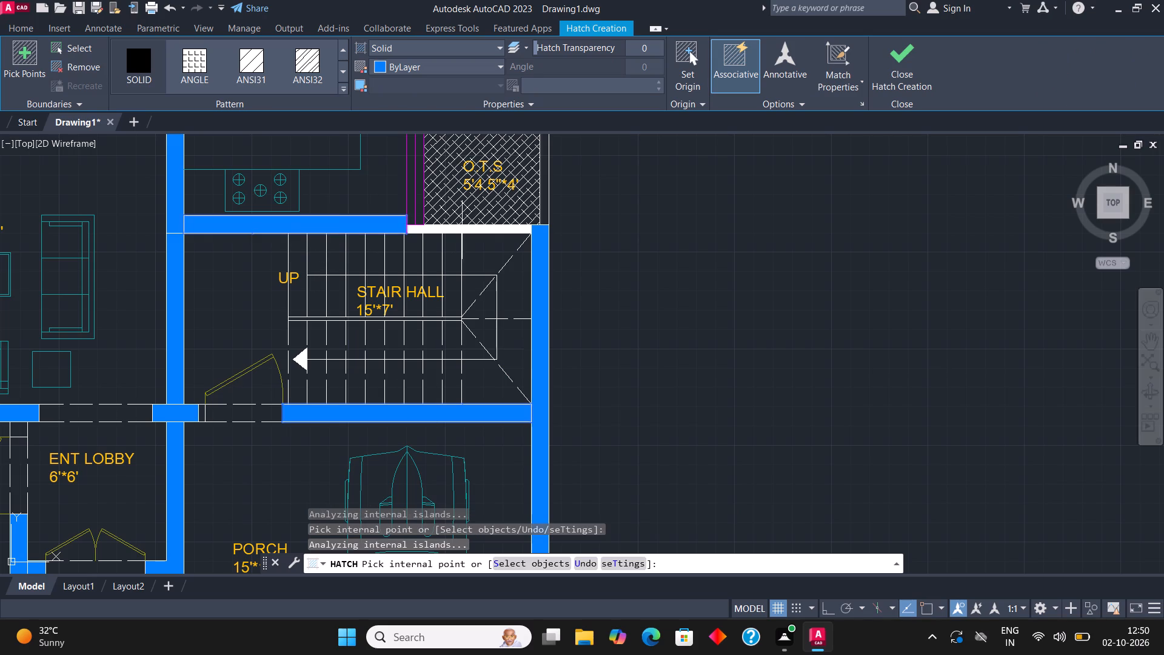
left_click(475, 230)
left_click(891, 62)
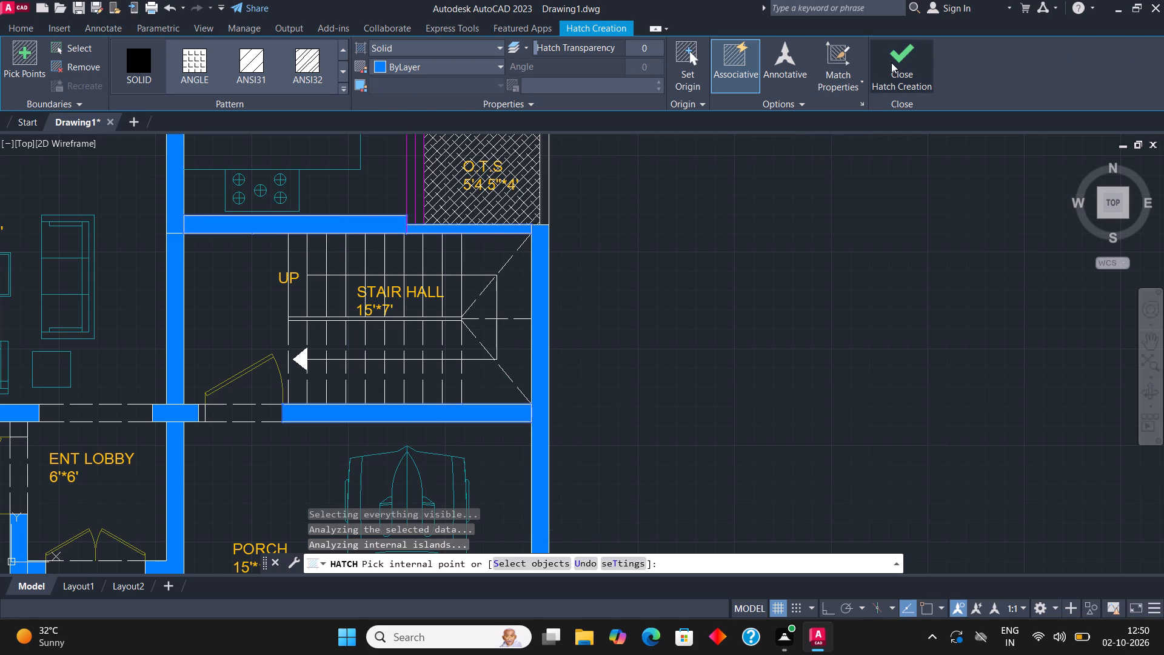
Solid-hatch the wall pieces between the store and the O.T.S. and the store's corner wall towards the living room.
scroll(754, 286, "down", 3)
scroll(572, 299, "up", 2)
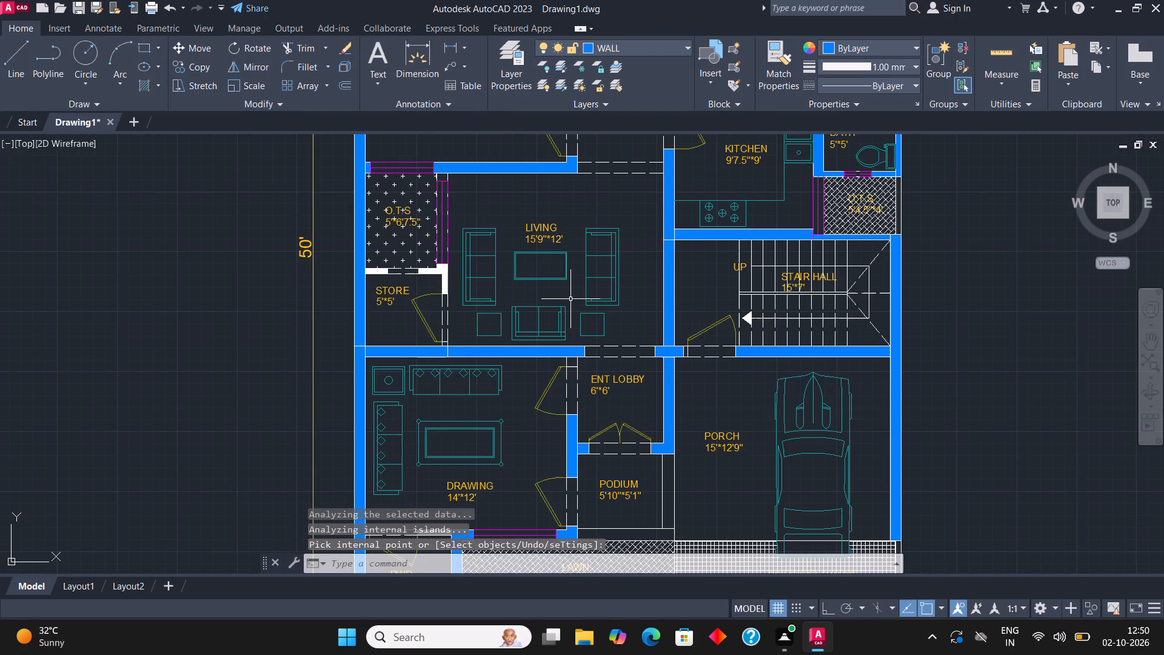
key("h")
key("Return")
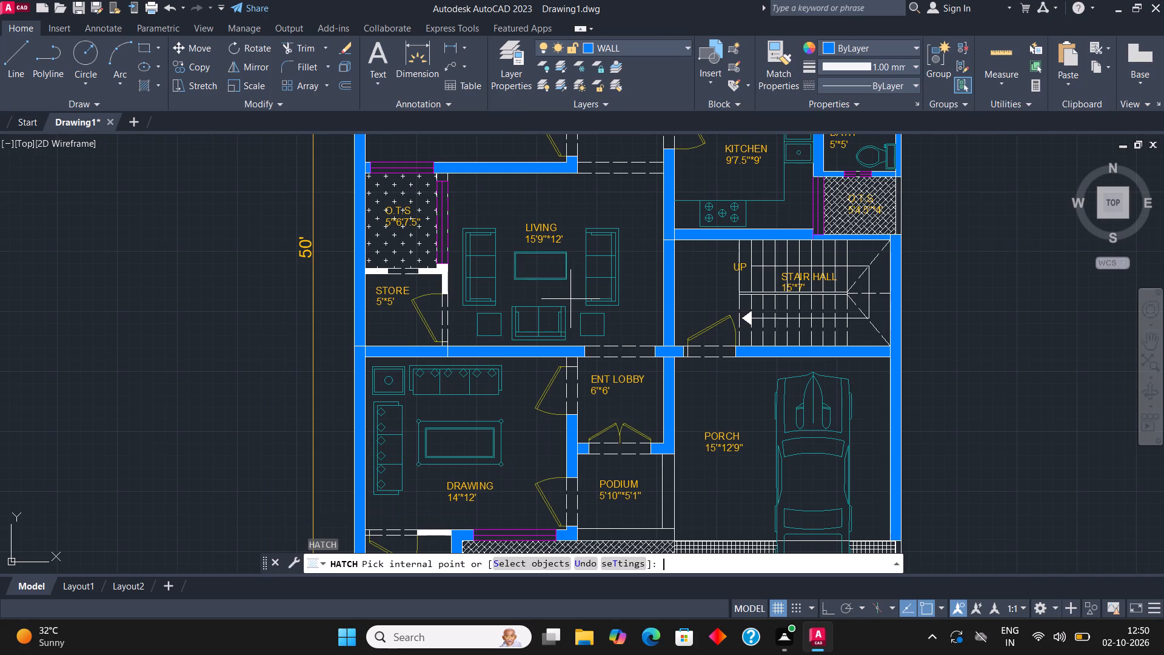
scroll(385, 273, "up", 2)
left_click(360, 270)
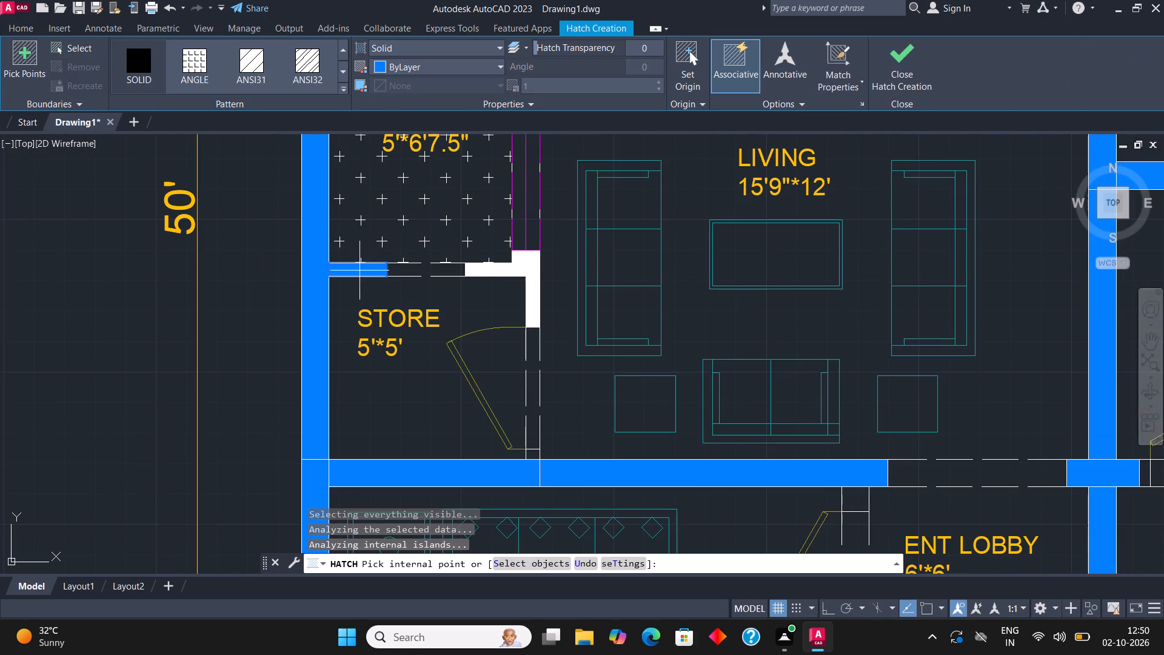
left_click(533, 274)
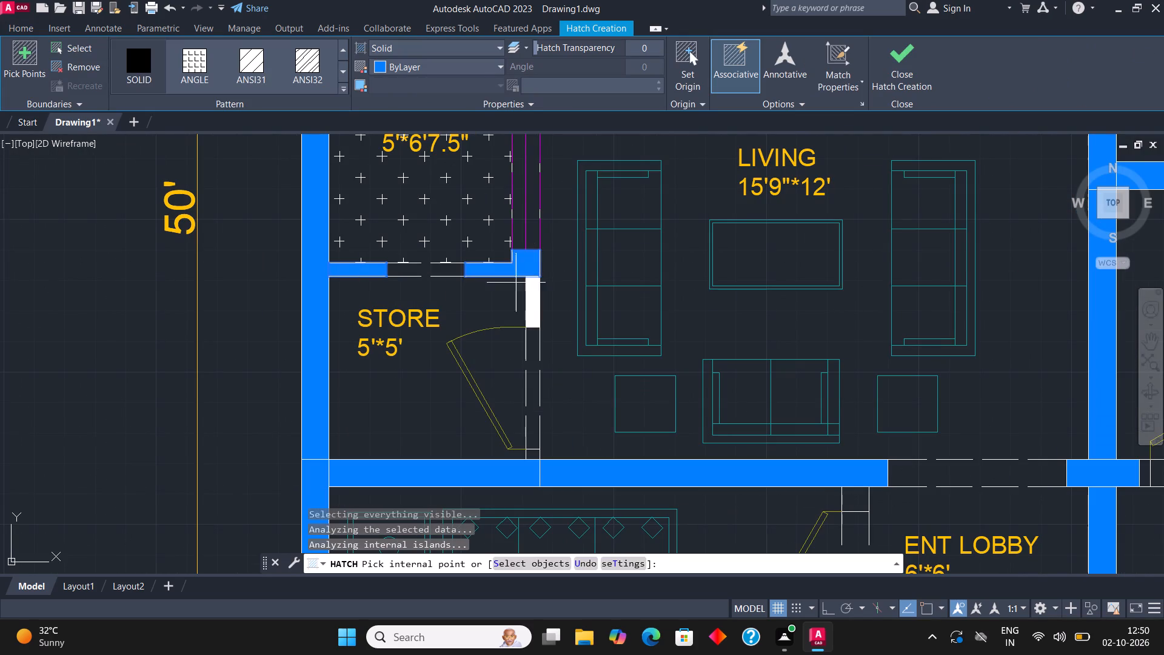
left_click(530, 303)
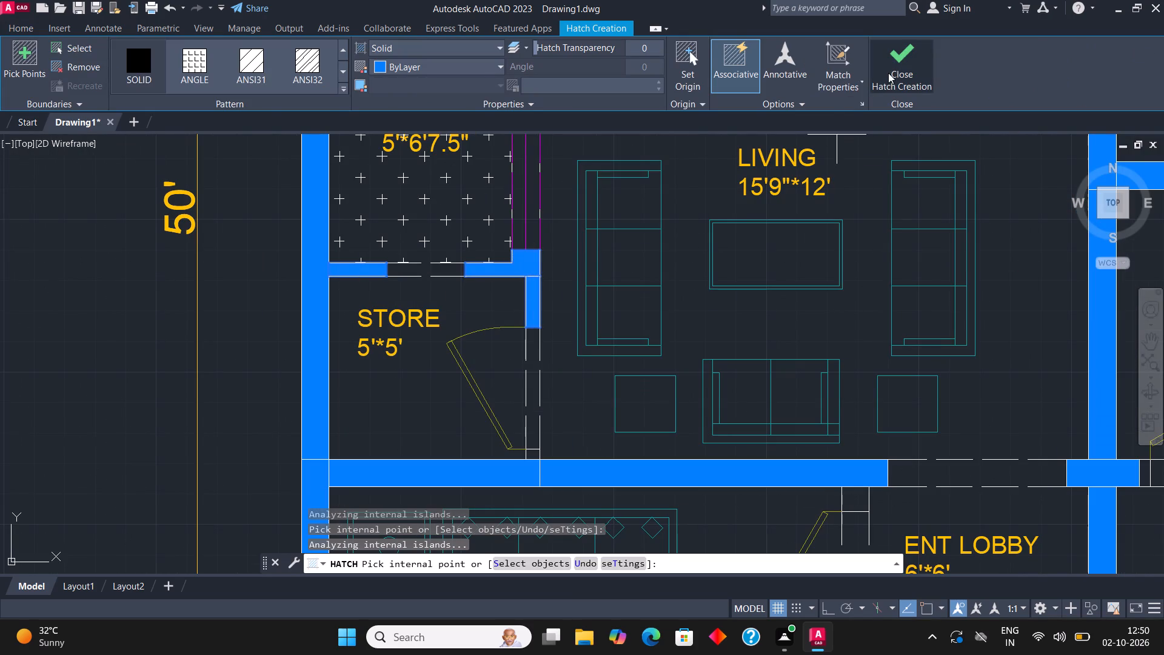
left_click(888, 73)
Solid-hatch the wall pieces on both sides of the PWD door.
scroll(312, 385, "down", 3)
scroll(480, 316, "down", 1)
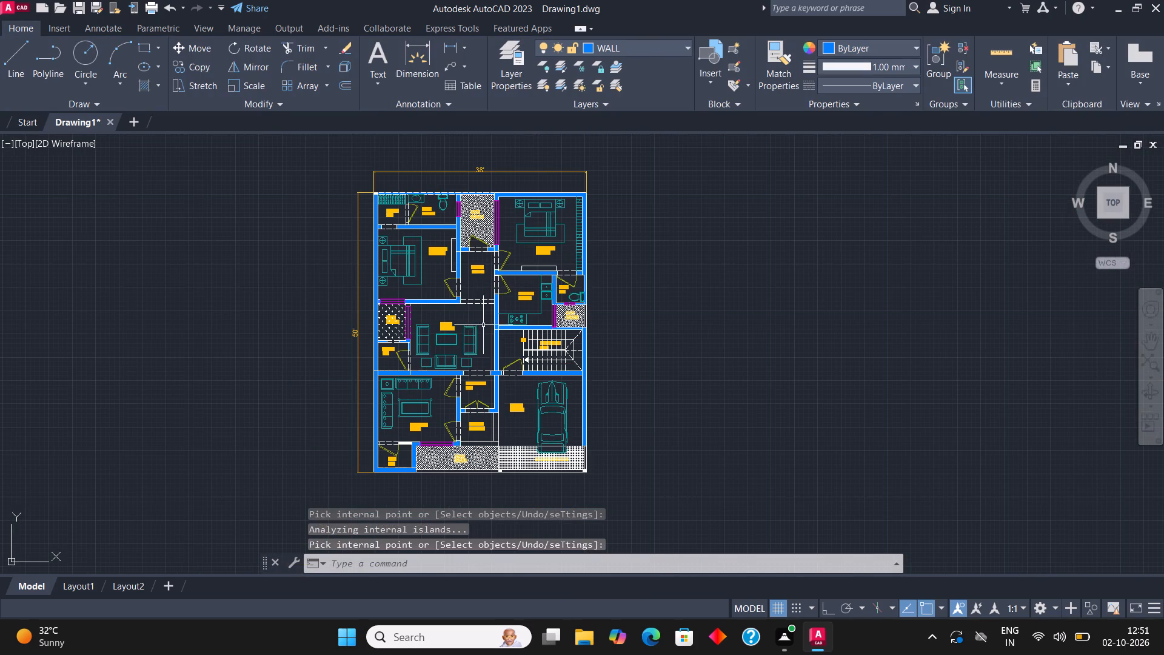
scroll(389, 457, "up", 4)
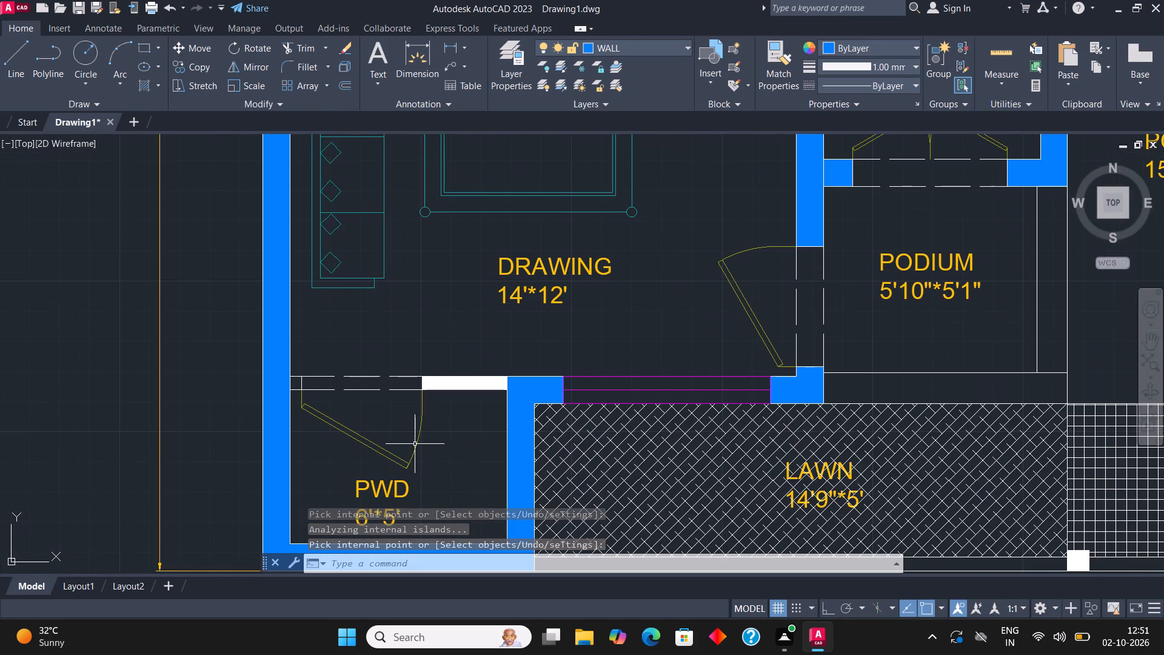
key("h")
key("Return")
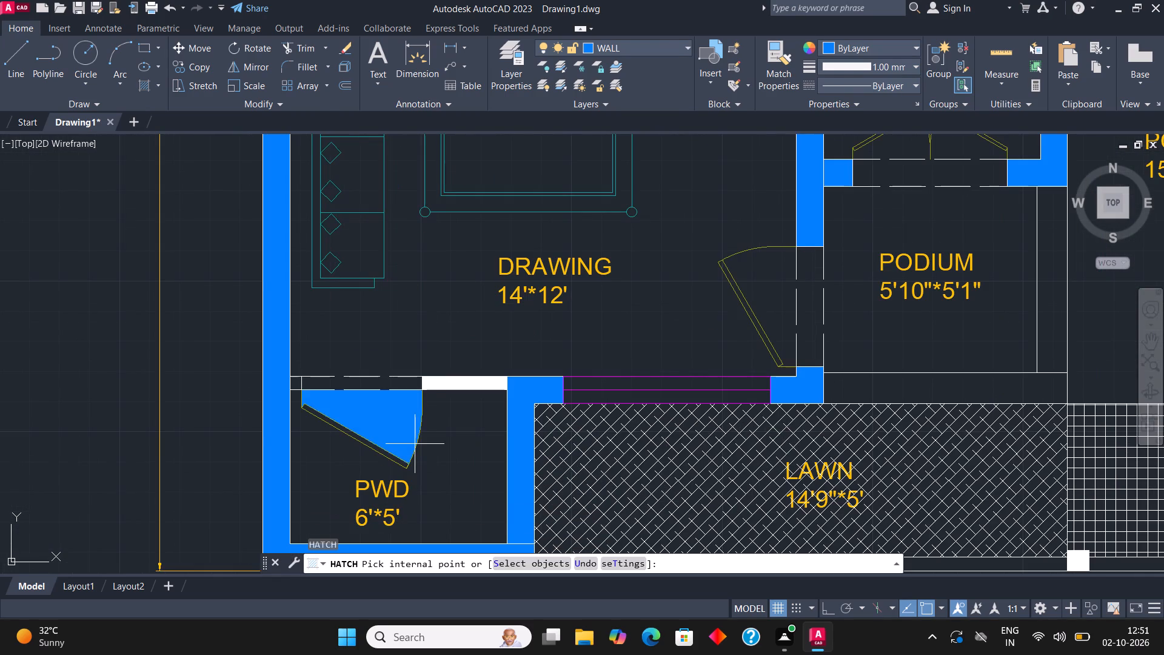
left_click(293, 388)
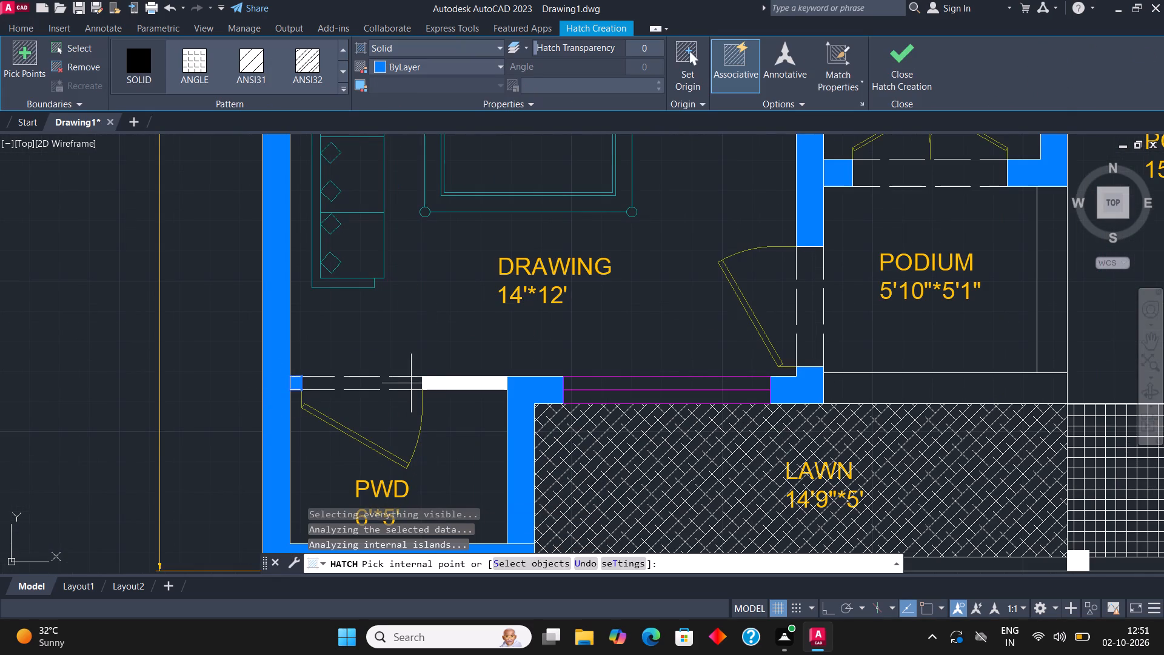
left_click(435, 384)
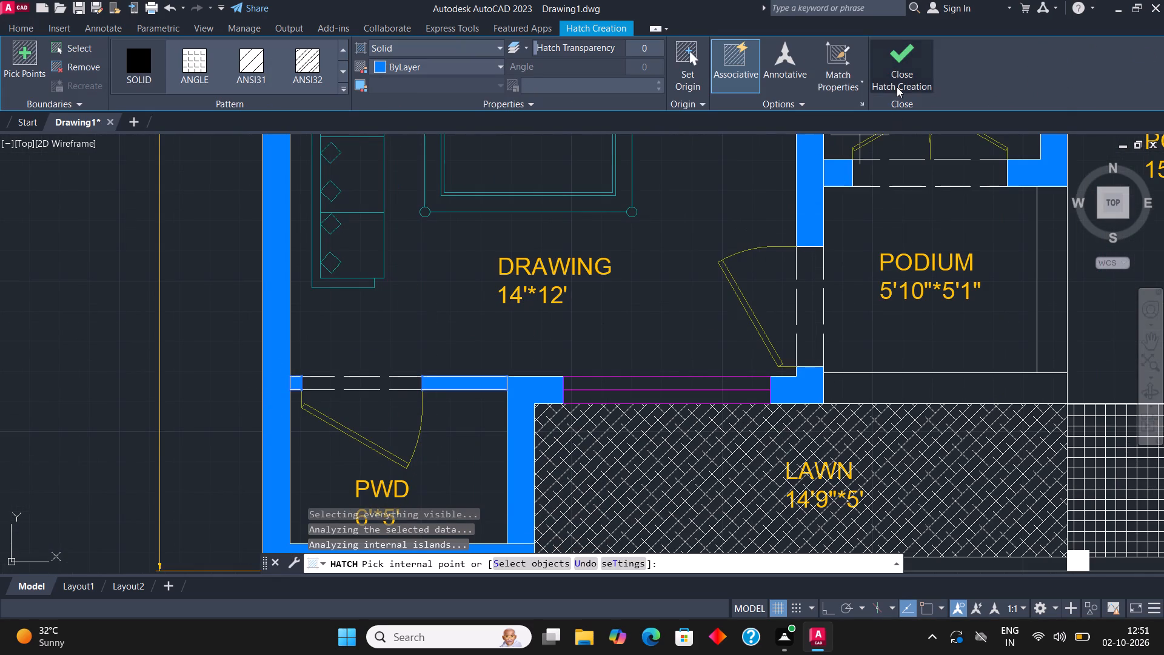
left_click(897, 87)
Solid-hatch the two square pillars at the front corners of the driveway and the longer wall piece beside the PWD door.
scroll(612, 270, "down", 2)
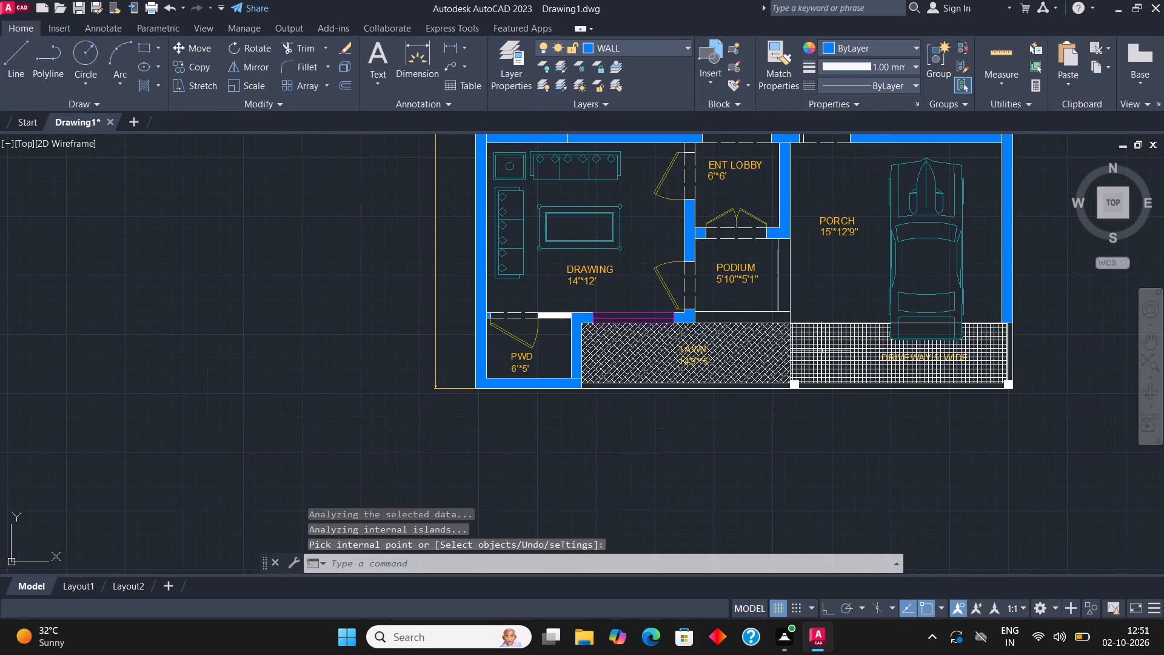
middle_click_drag(869, 358, 715, 357)
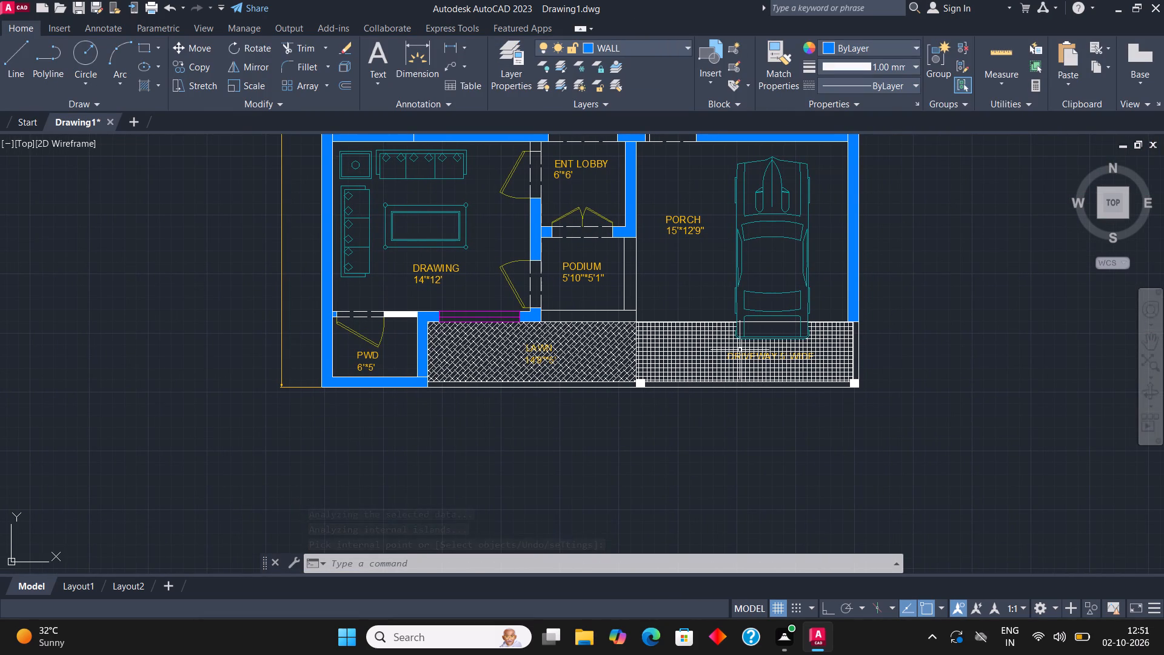
scroll(666, 346, "up", 1)
key("h")
key("Return")
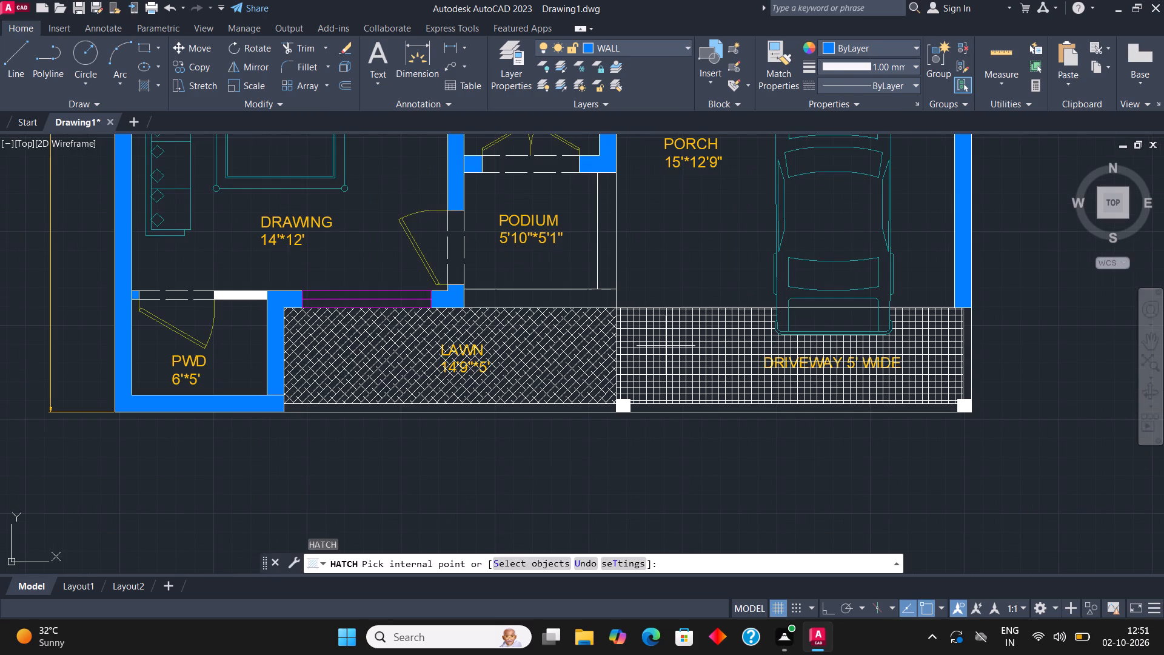
left_click(624, 407)
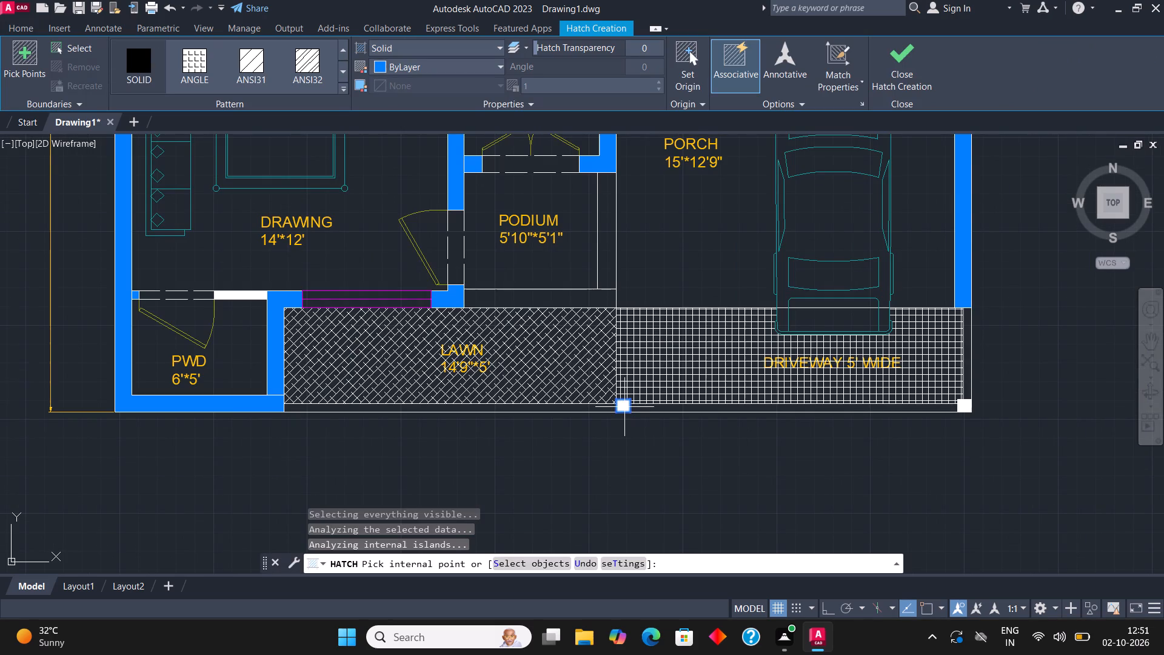
left_click(963, 401)
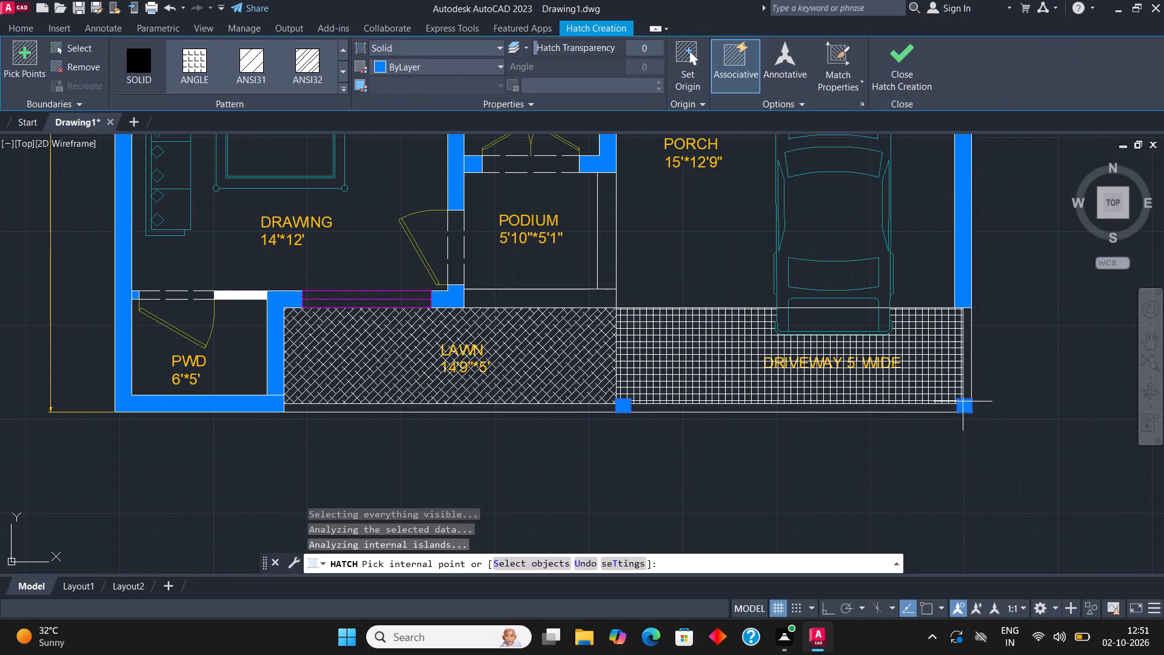
left_click(247, 293)
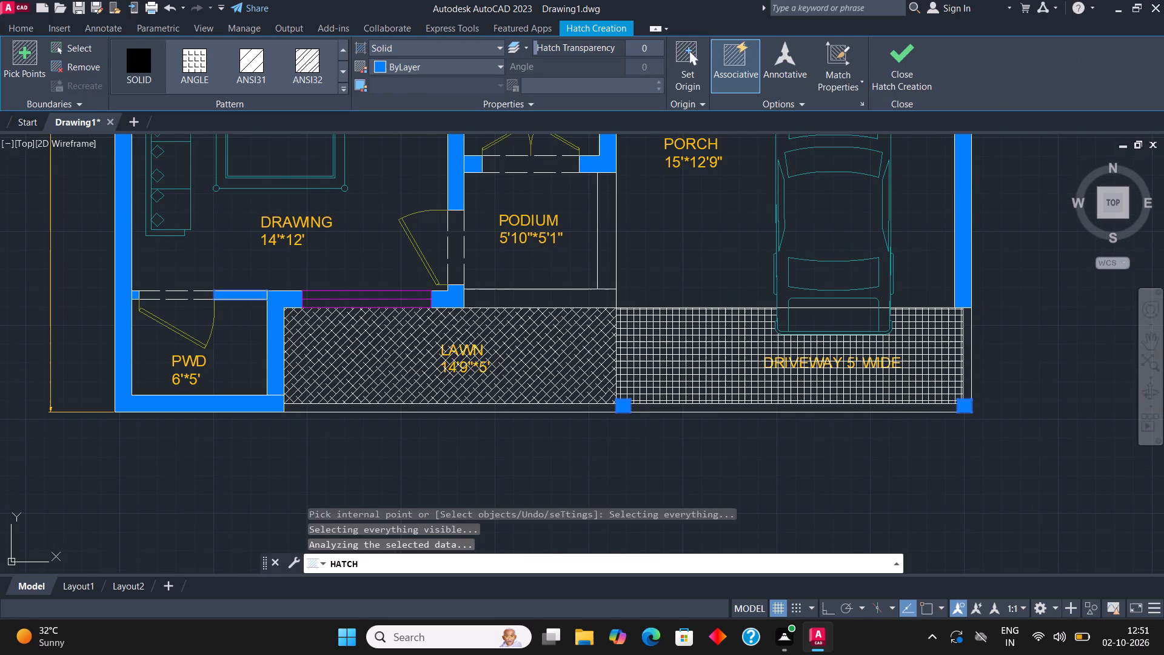
left_click(894, 58)
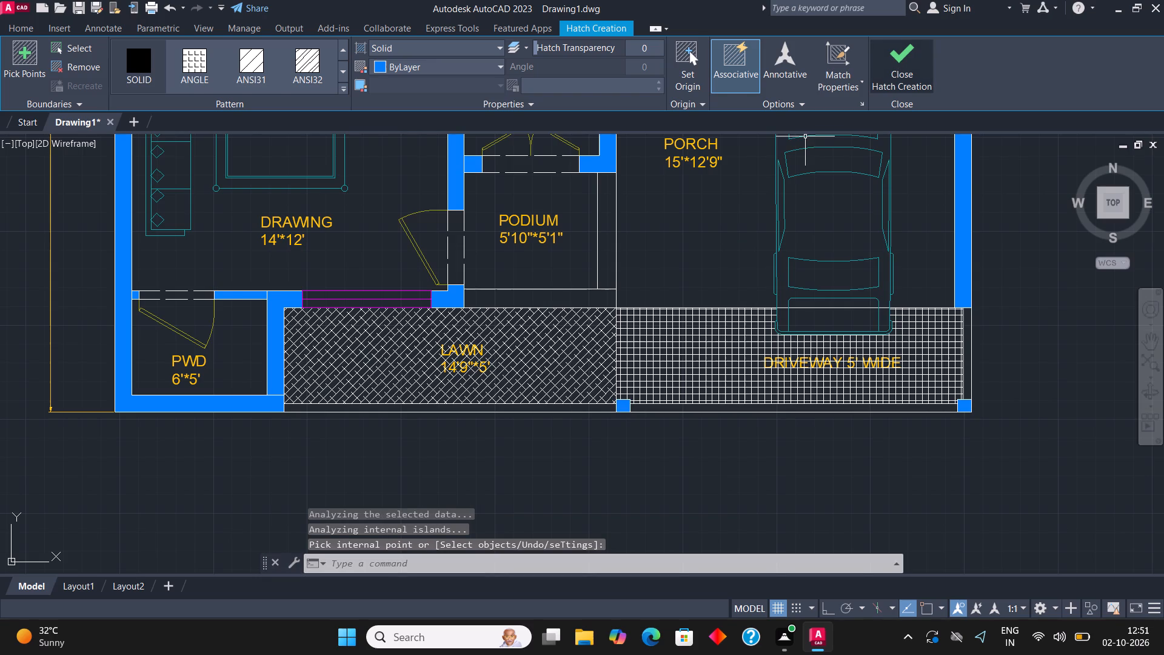
Solid-hatch the outer wall corner at the dress room, picking the corner area in two successive hatches.
scroll(493, 370, "down", 2)
middle_click_drag(469, 361, 471, 459)
middle_click_drag(529, 322, 540, 448)
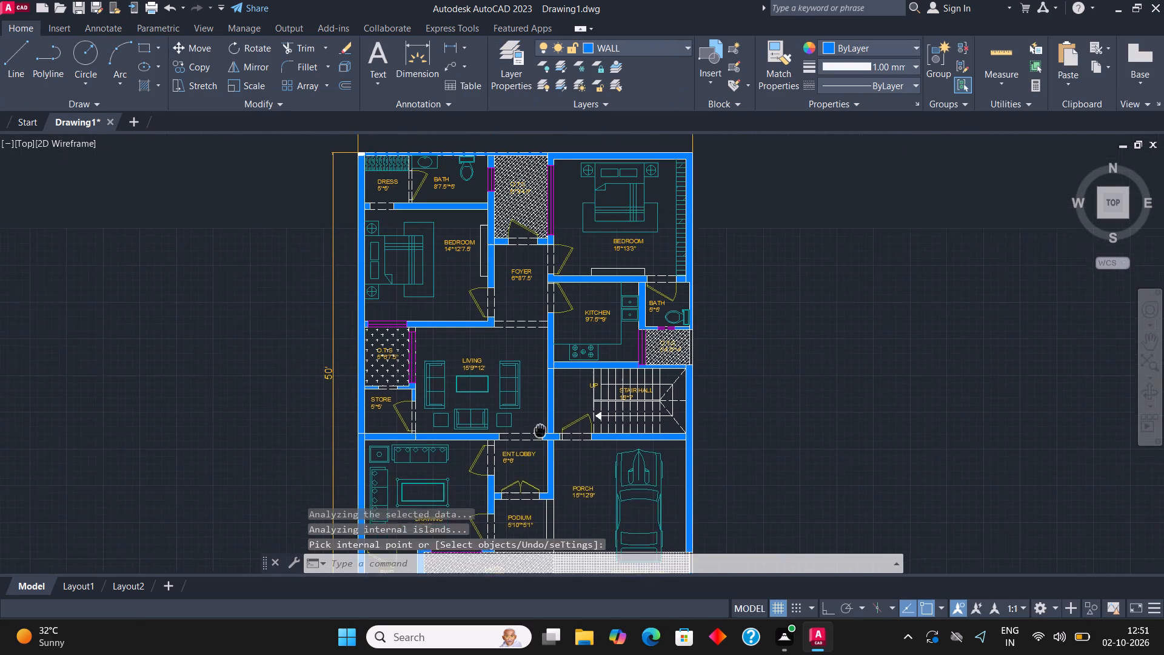
middle_click_drag(540, 448, 538, 477)
scroll(363, 176, "up", 3)
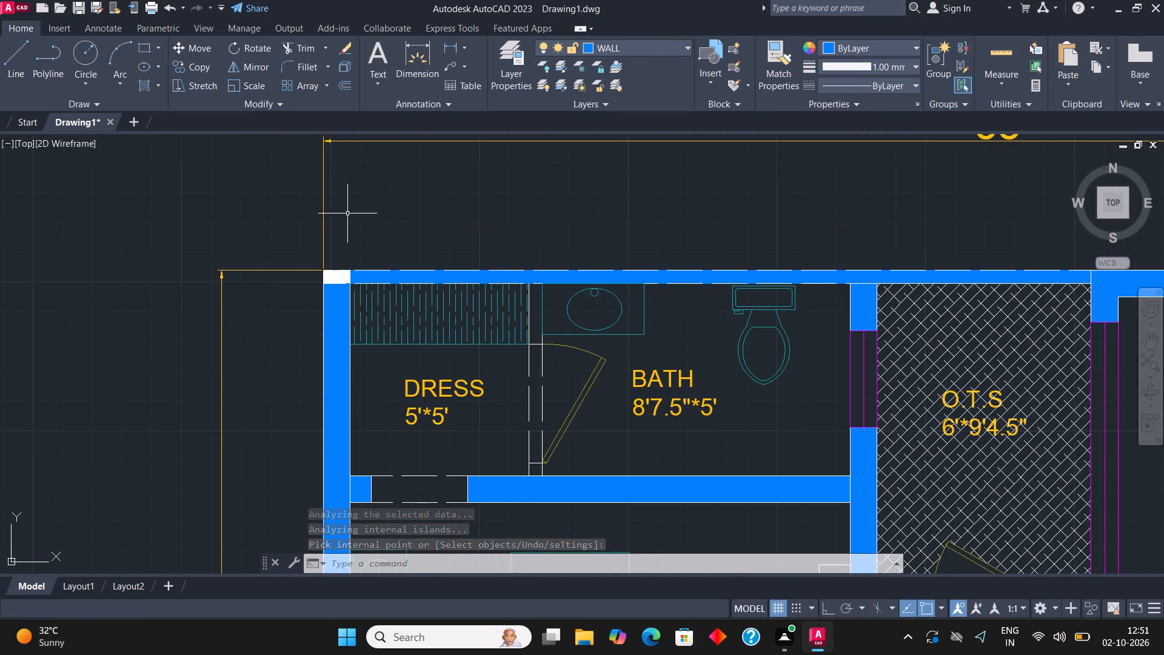
scroll(324, 226, "up", 2)
key("h")
key("Return")
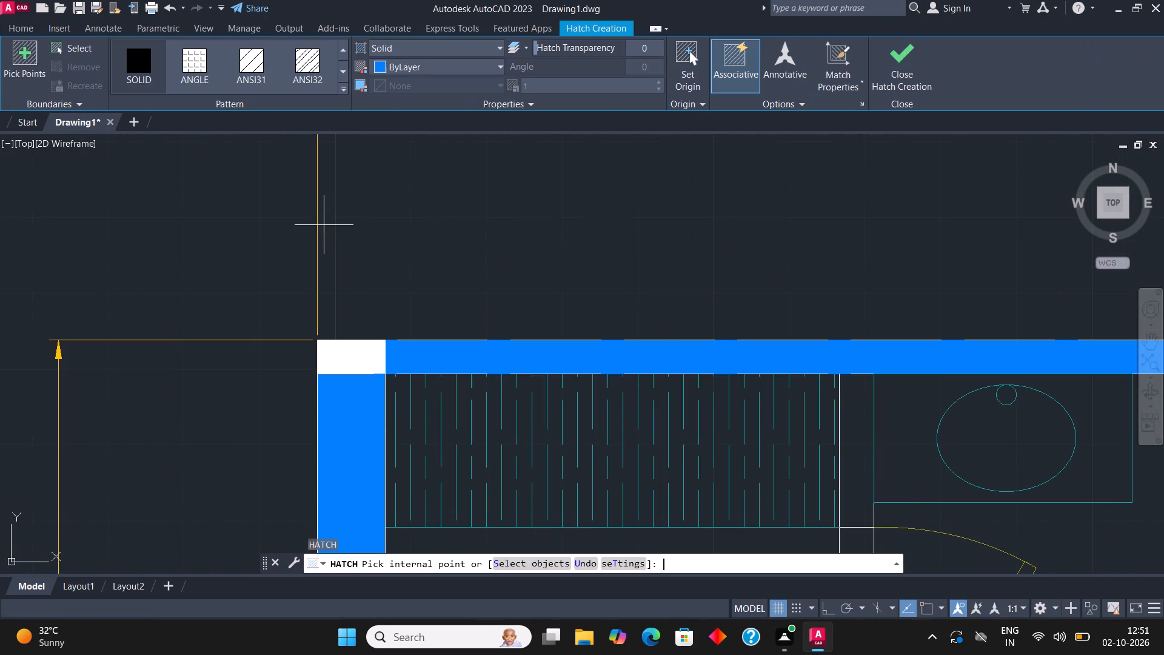
left_click(361, 355)
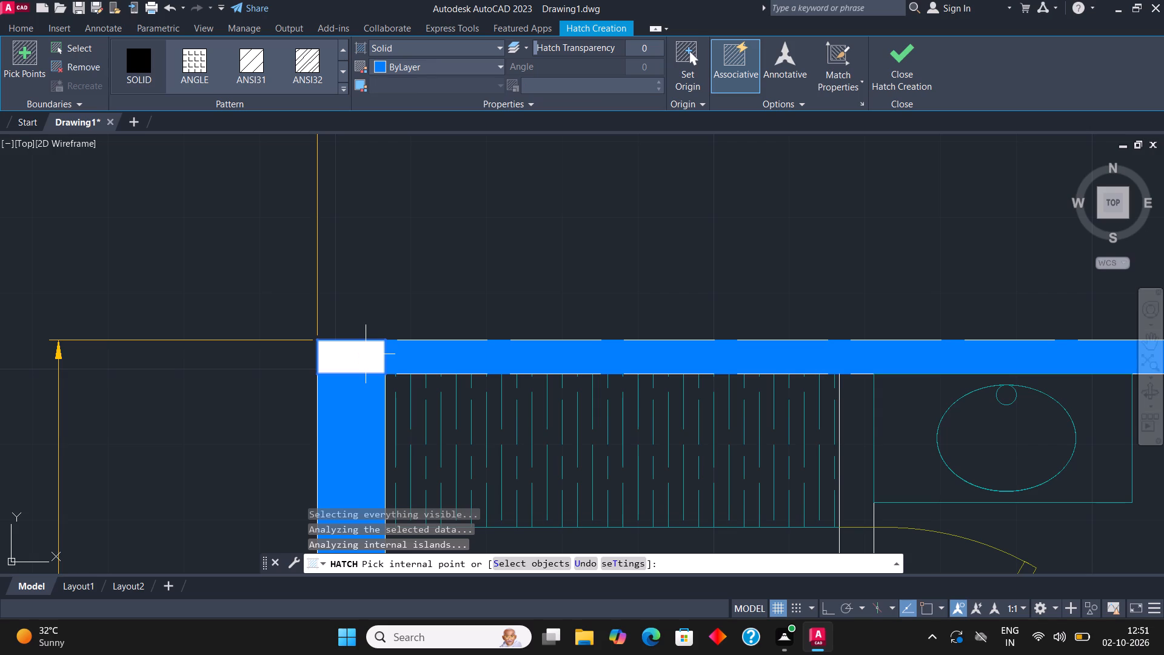
left_click(902, 50)
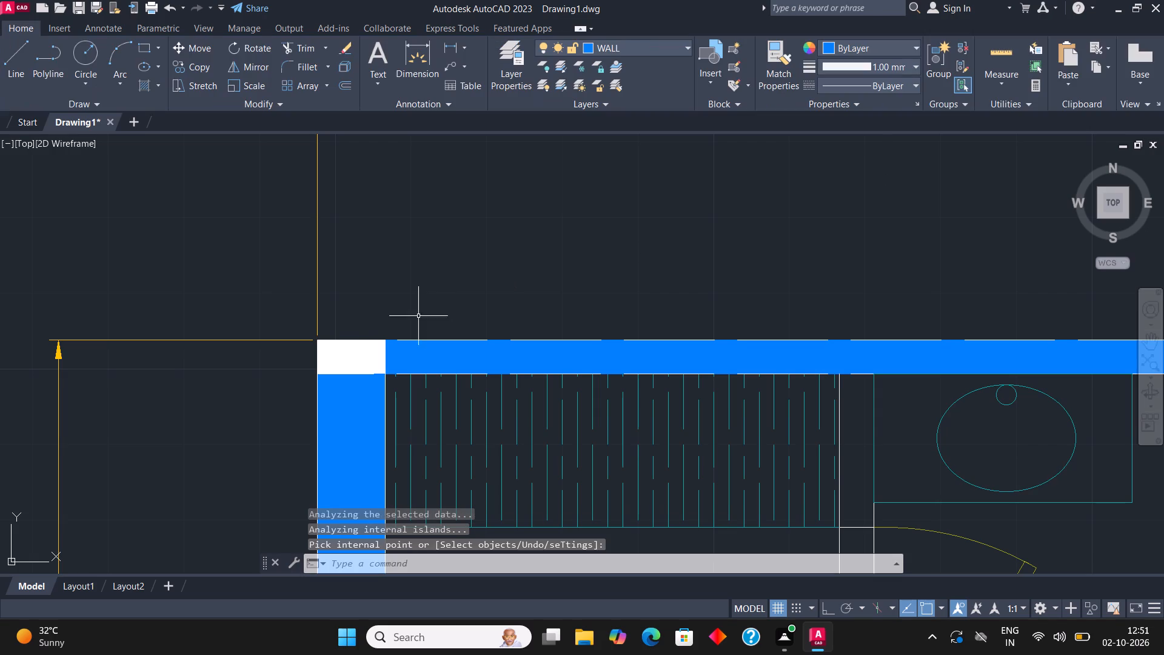
key("h")
key("Return")
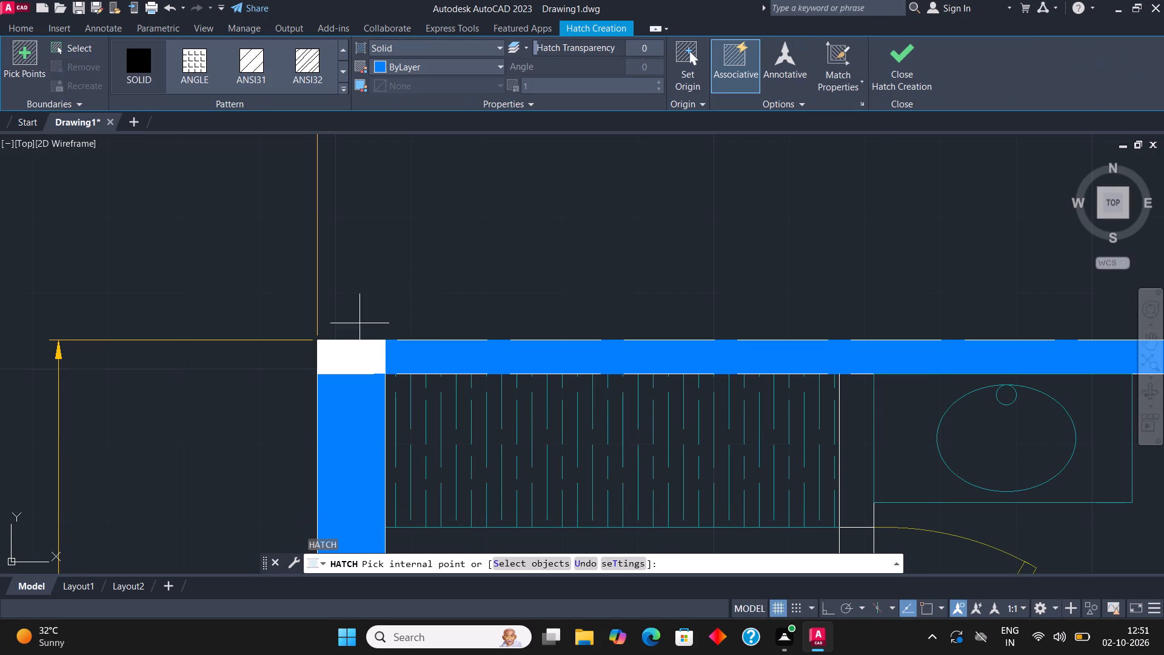
left_click(356, 358)
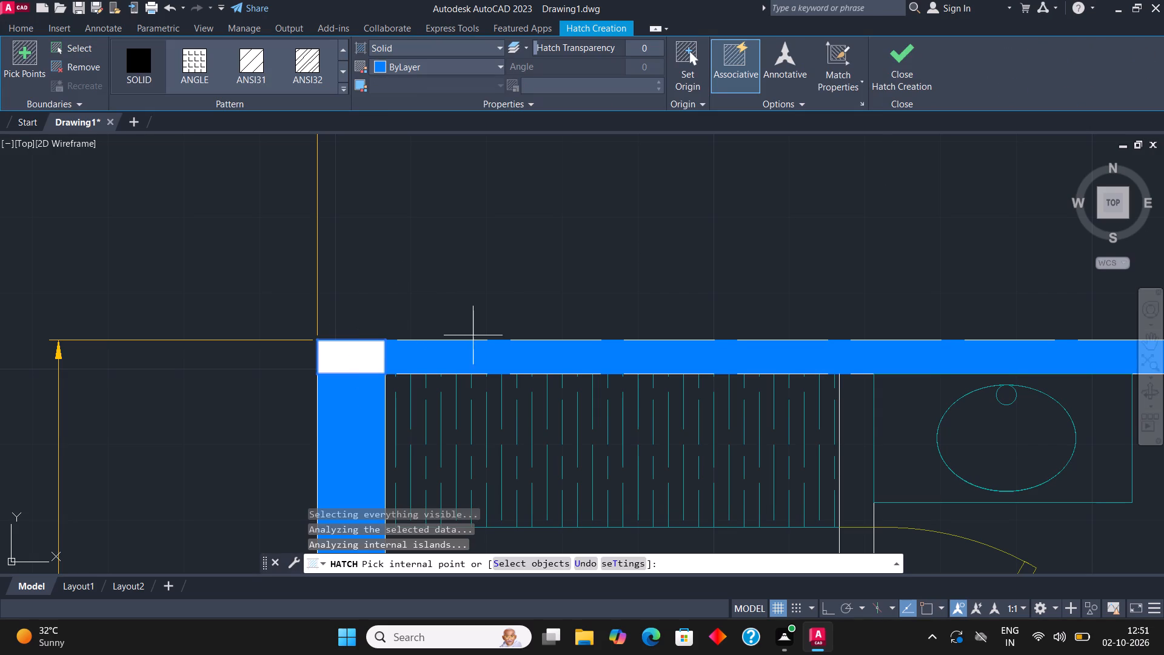
left_click(881, 59)
Delete the stacked solid hatches from the outer wall corner at the dress room.
scroll(299, 313, "down", 3)
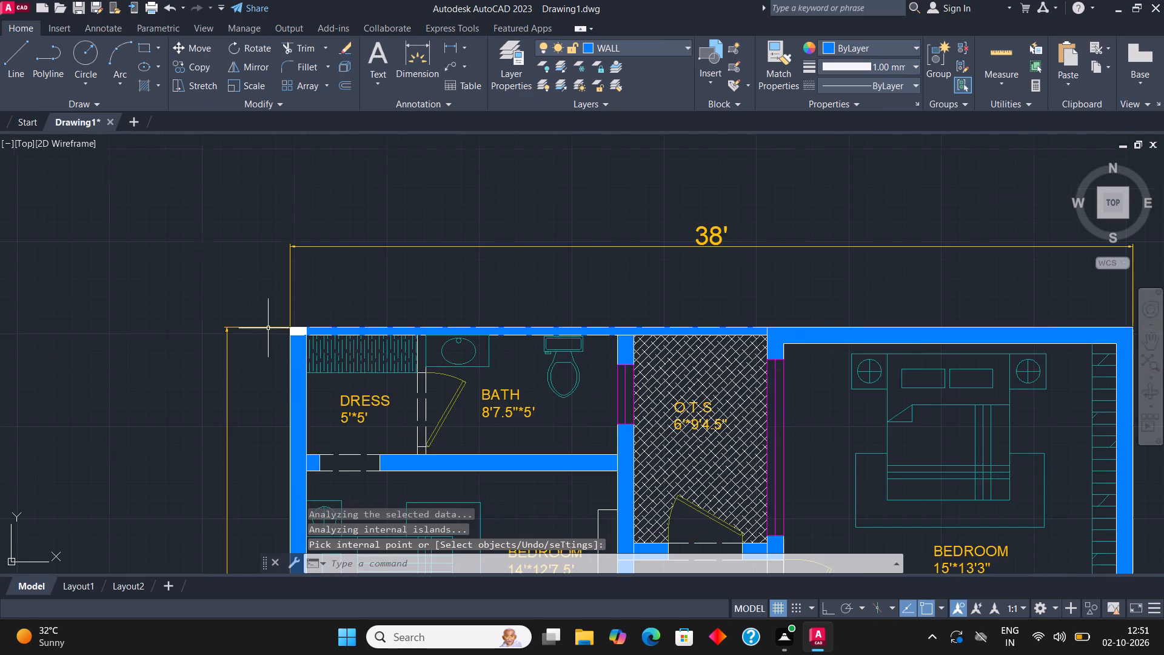
scroll(326, 323, "down", 3)
scroll(282, 335, "up", 3)
scroll(465, 321, "up", 2)
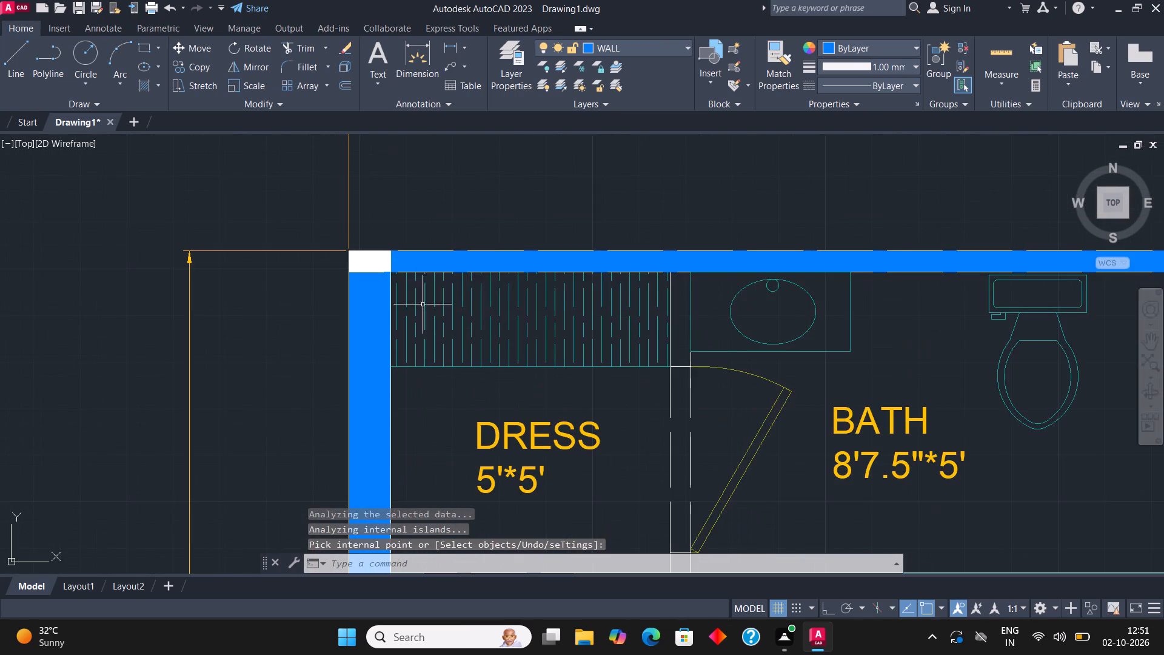
scroll(410, 291, "up", 2)
left_click(326, 228)
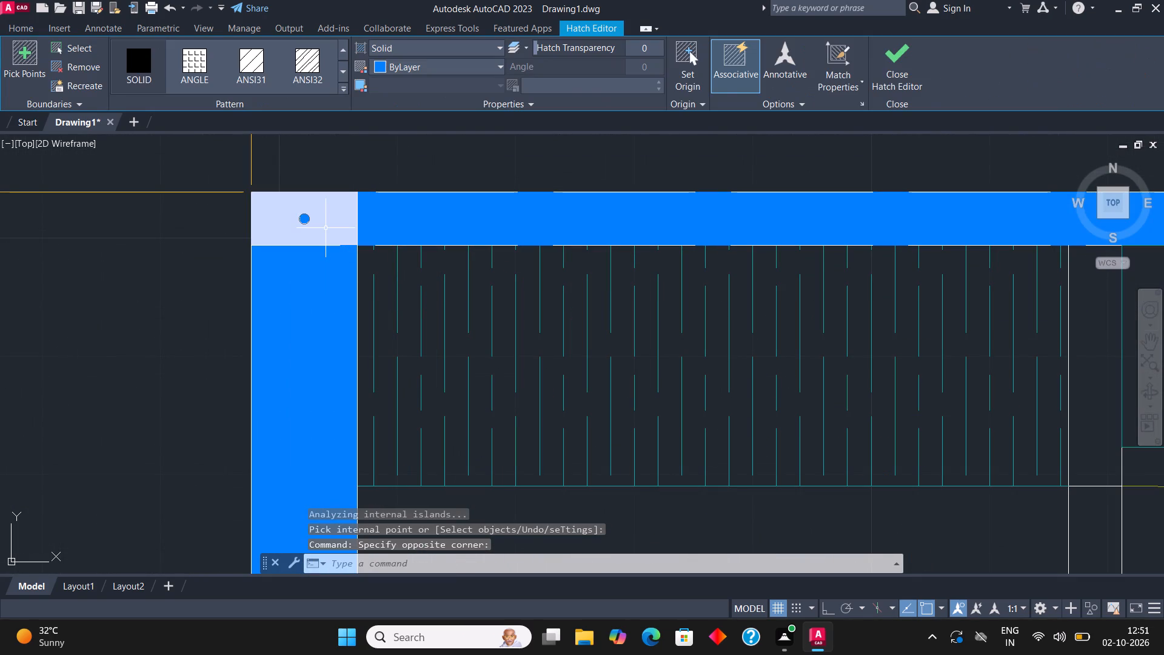
key("Delete")
left_click(321, 210)
key("Delete")
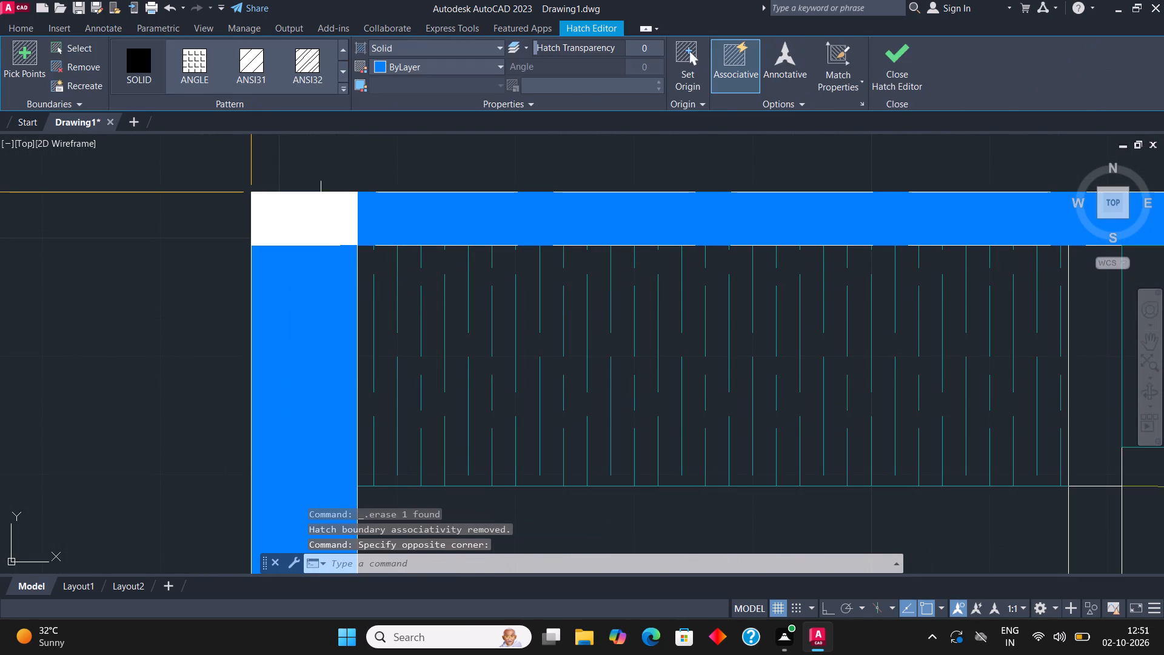
left_click(316, 224)
key("Delete")
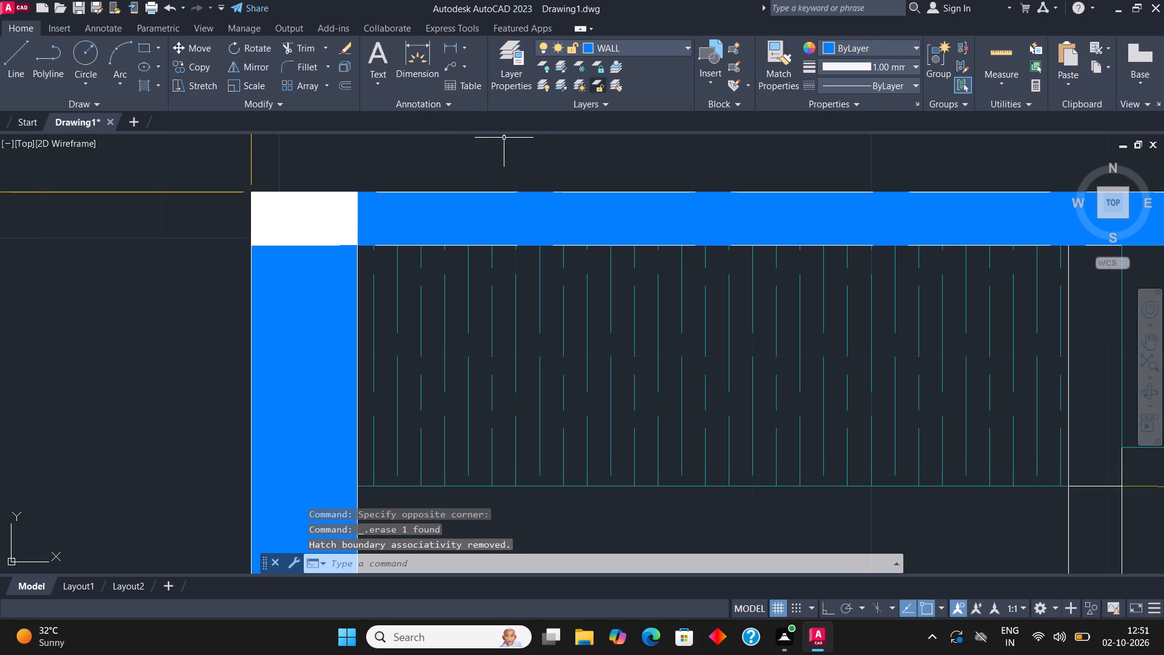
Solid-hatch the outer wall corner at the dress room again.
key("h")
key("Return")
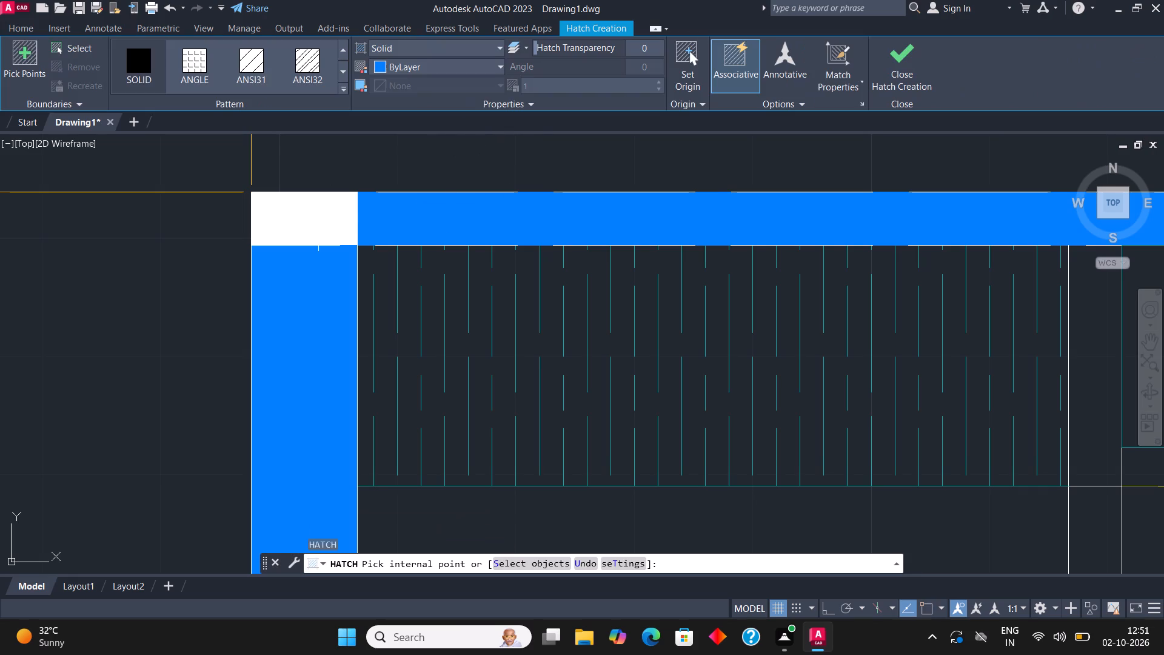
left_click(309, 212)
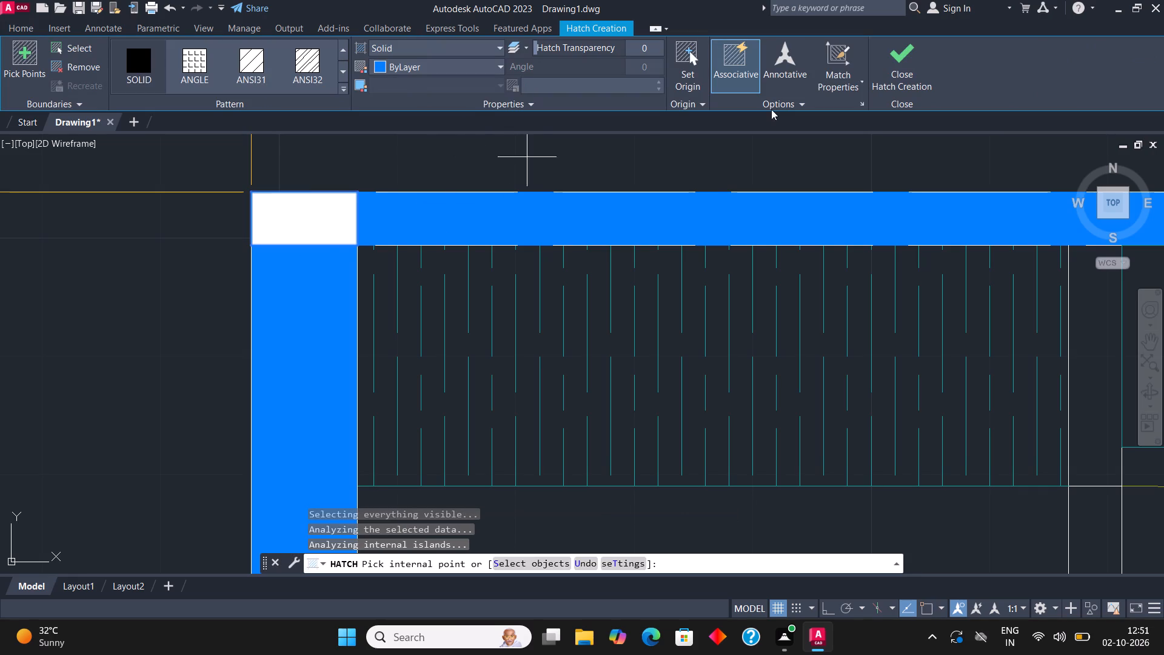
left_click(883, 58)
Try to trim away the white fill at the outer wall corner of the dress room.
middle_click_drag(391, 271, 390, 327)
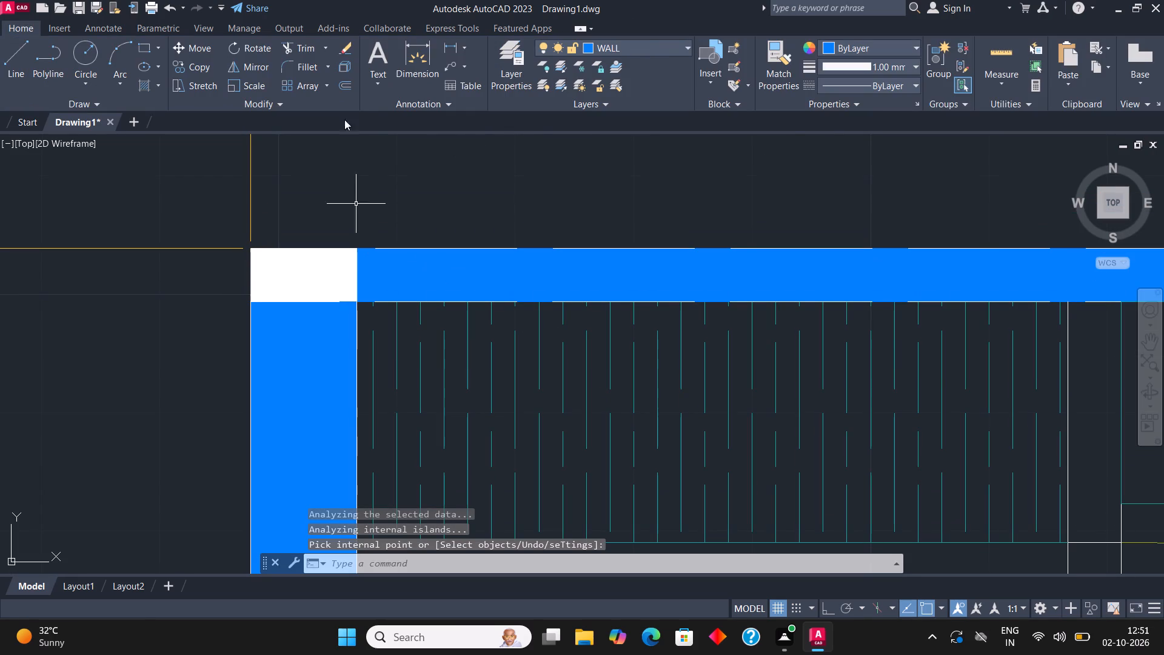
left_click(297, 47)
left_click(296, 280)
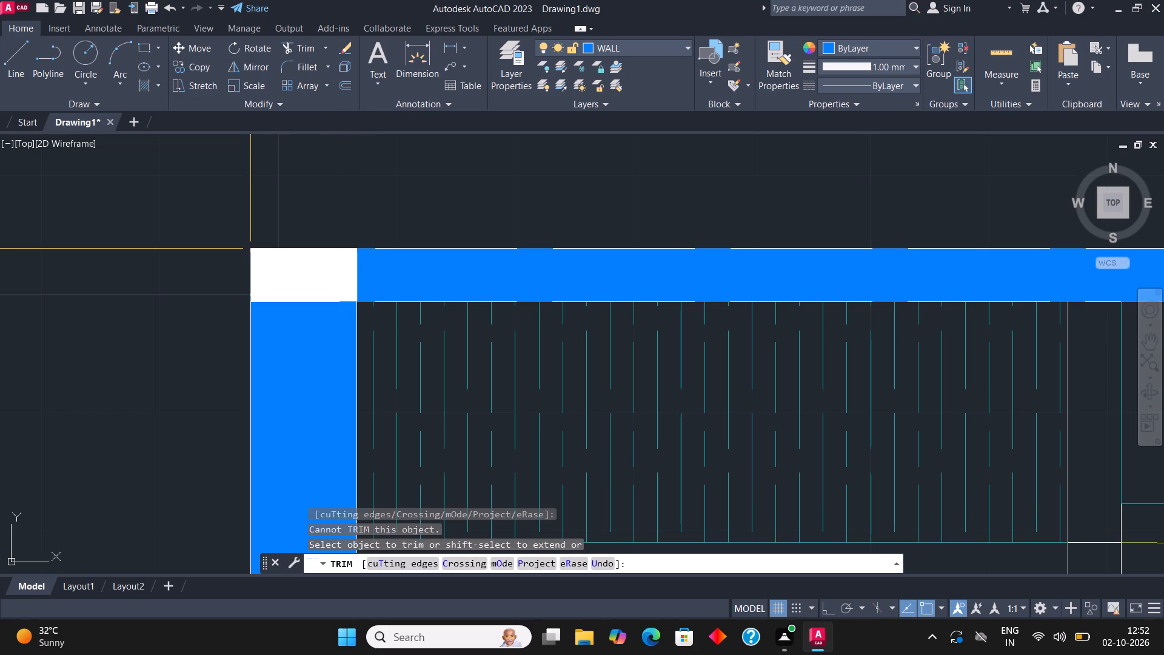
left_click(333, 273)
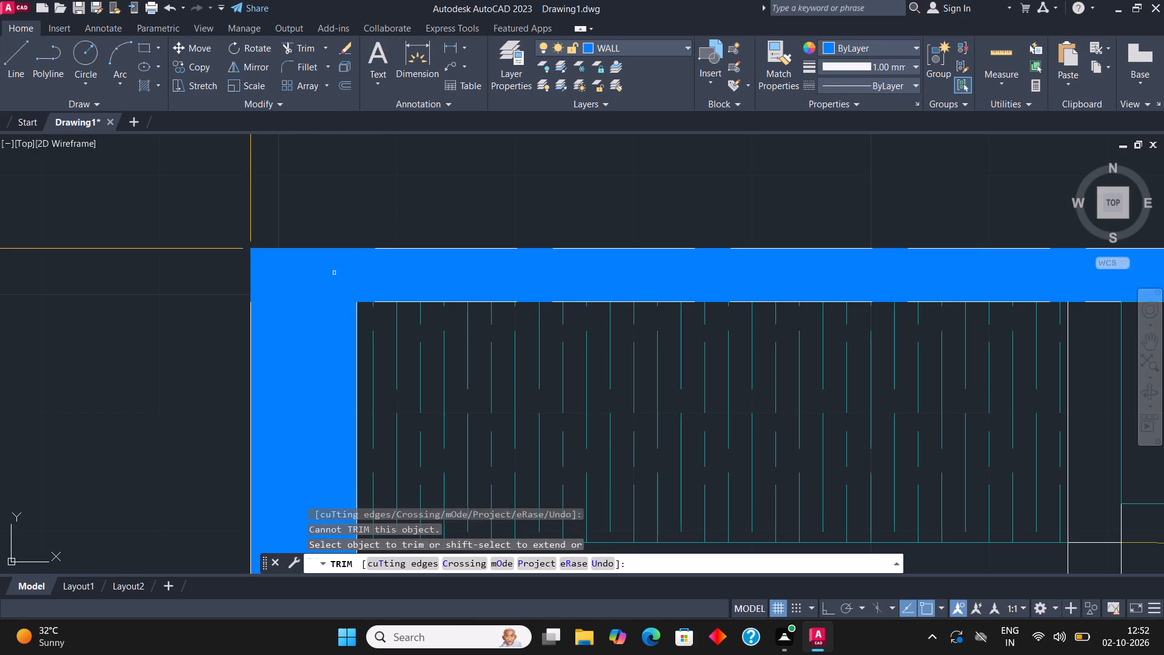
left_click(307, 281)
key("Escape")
Clear the white fill from the dress room's outer wall corner by deleting one hatch and trimming away the remaining one.
left_click(309, 280)
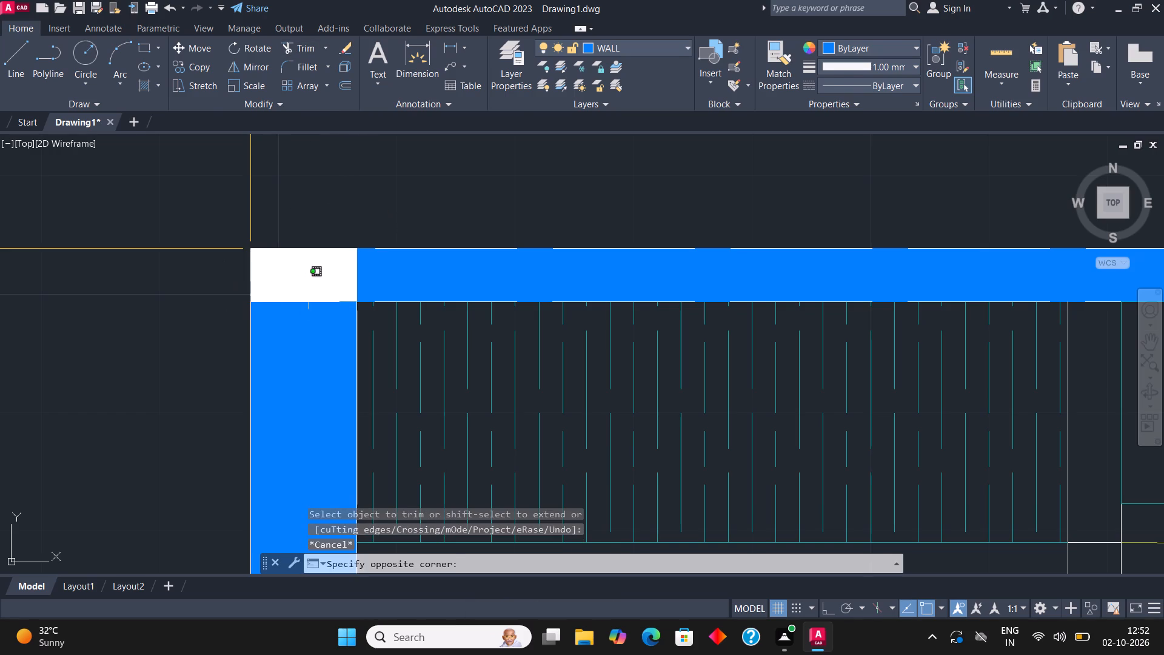
key("Delete")
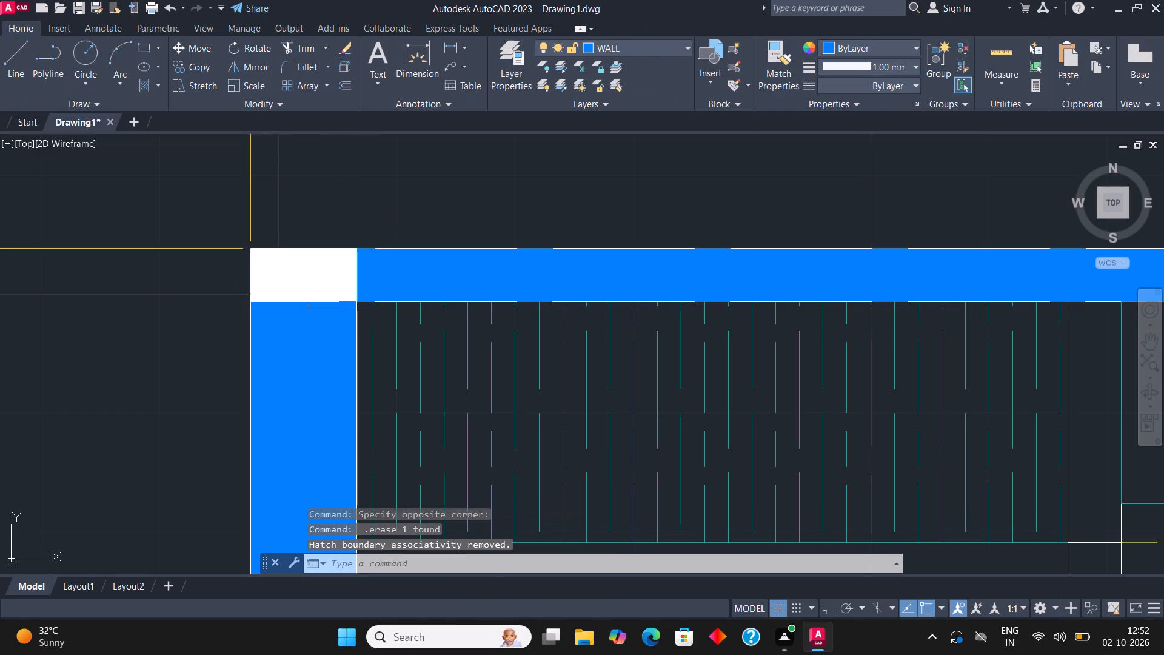
left_click(299, 47)
left_click(296, 277)
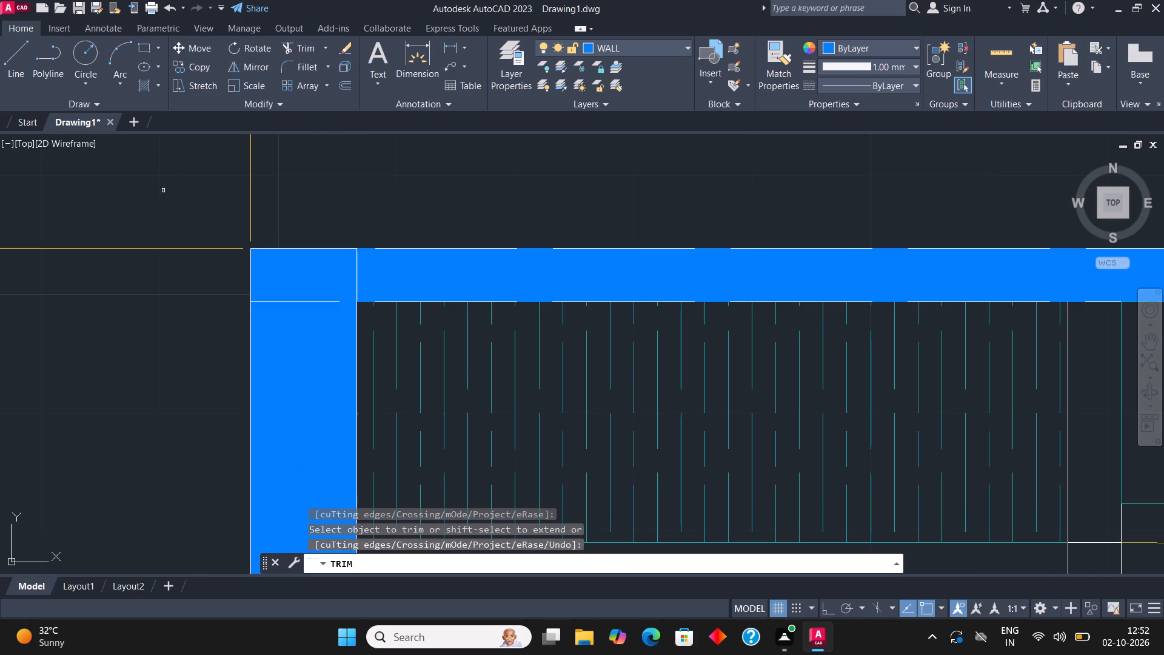
scroll(155, 206, "down", 2)
key("Escape")
scroll(173, 232, "down", 2)
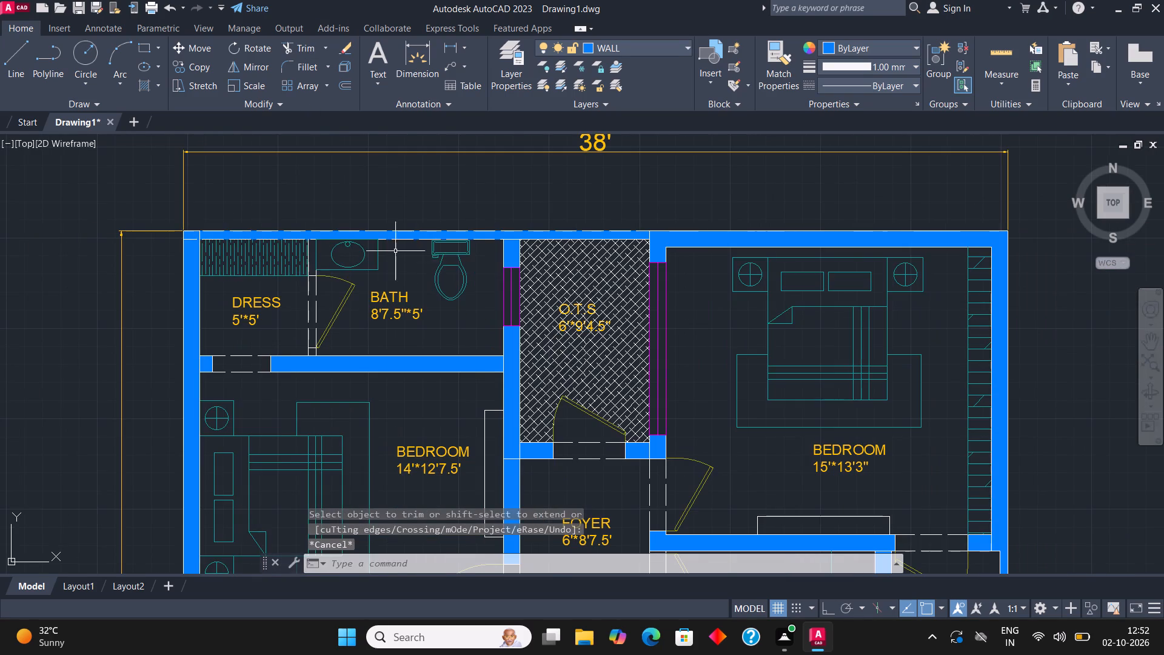
Make layer 0 current and draw a line along the top wall's outer face from the dress-room corner to the far O.T.S. corner.
scroll(393, 251, "down", 1)
scroll(403, 235, "up", 3)
middle_click_drag(406, 253, 650, 275)
left_click(12, 47)
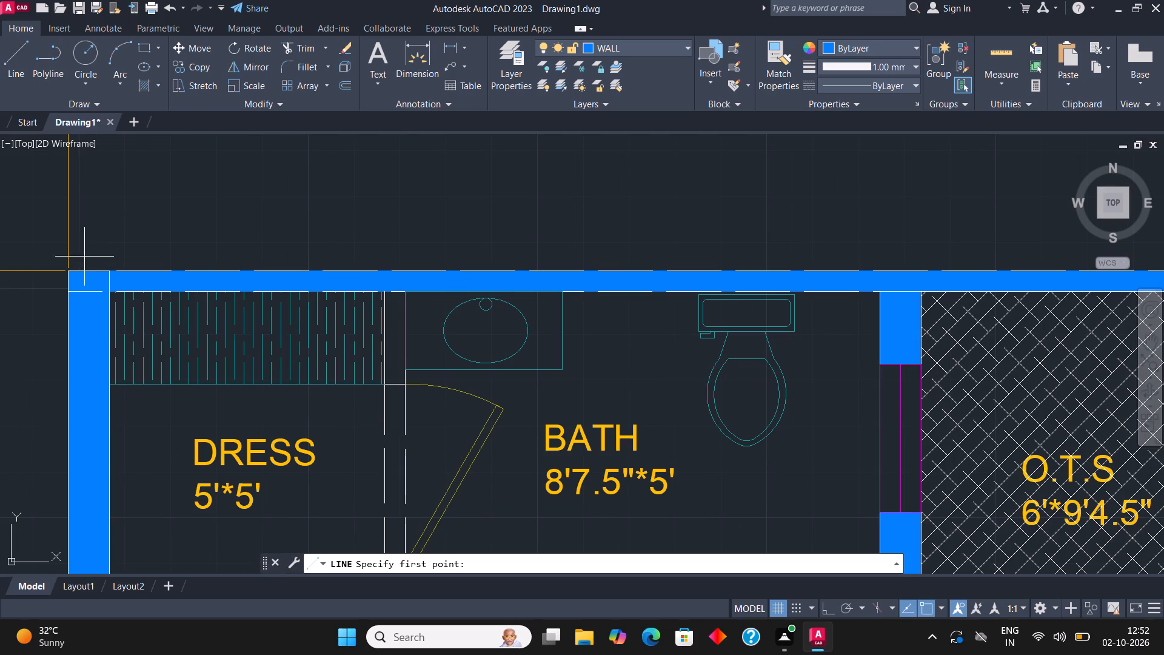
left_click(615, 50)
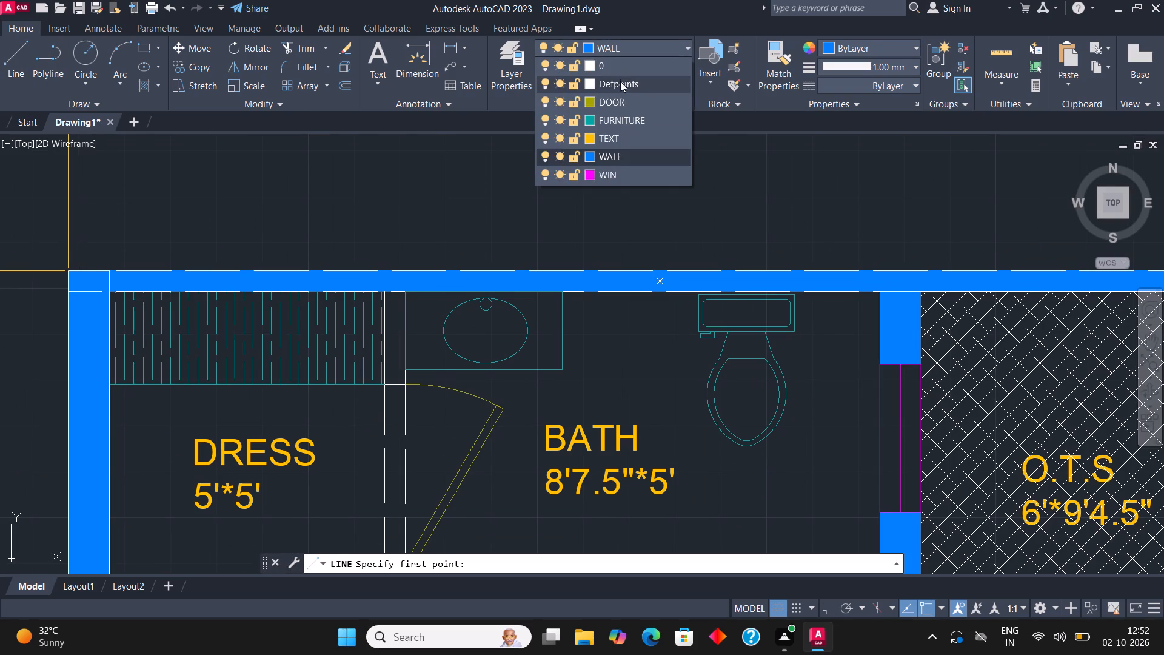
left_click(615, 70)
left_click(14, 59)
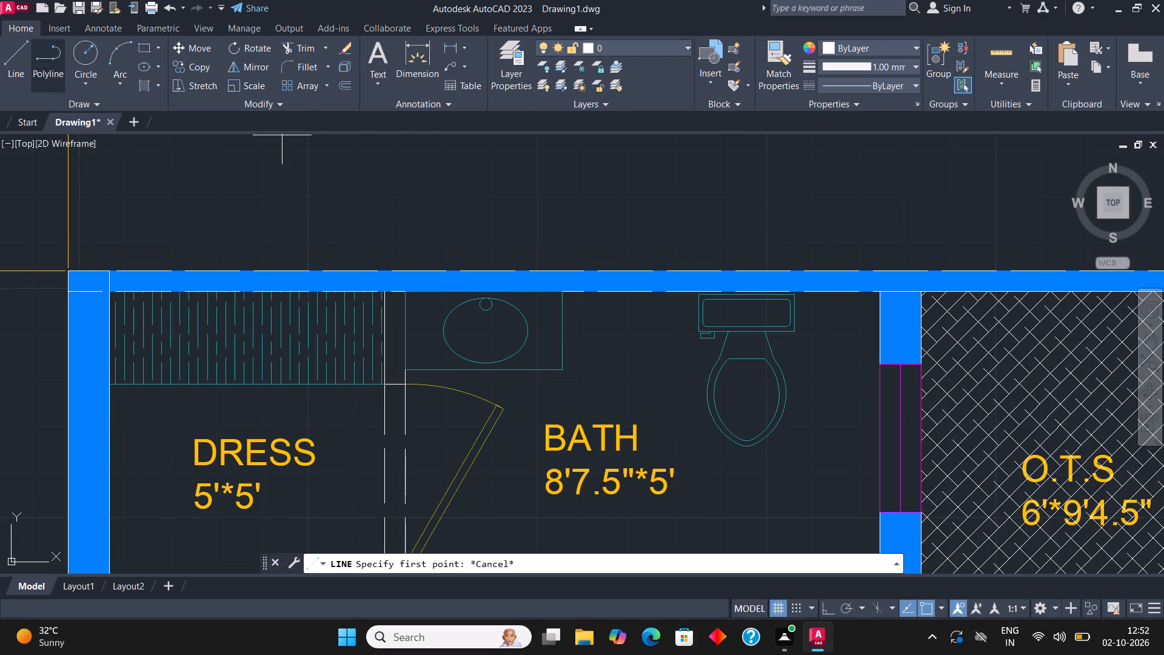
left_click(70, 267)
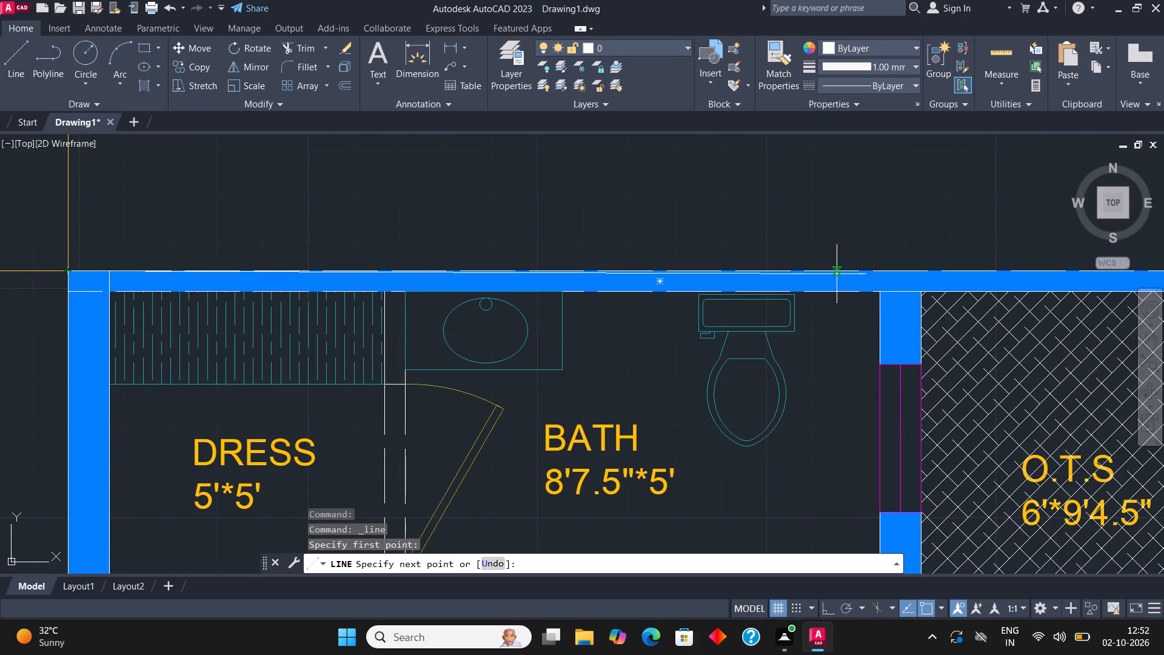
scroll(637, 270, "down", 3)
scroll(858, 269, "up", 3)
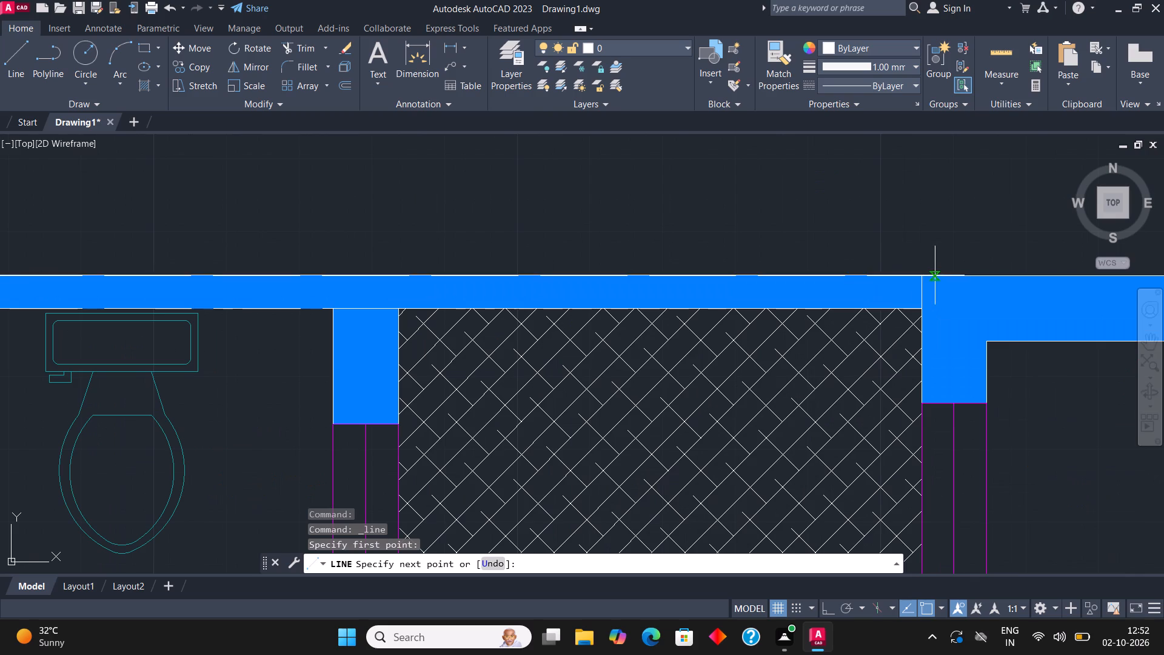
left_click(919, 274)
scroll(913, 247, "down", 2)
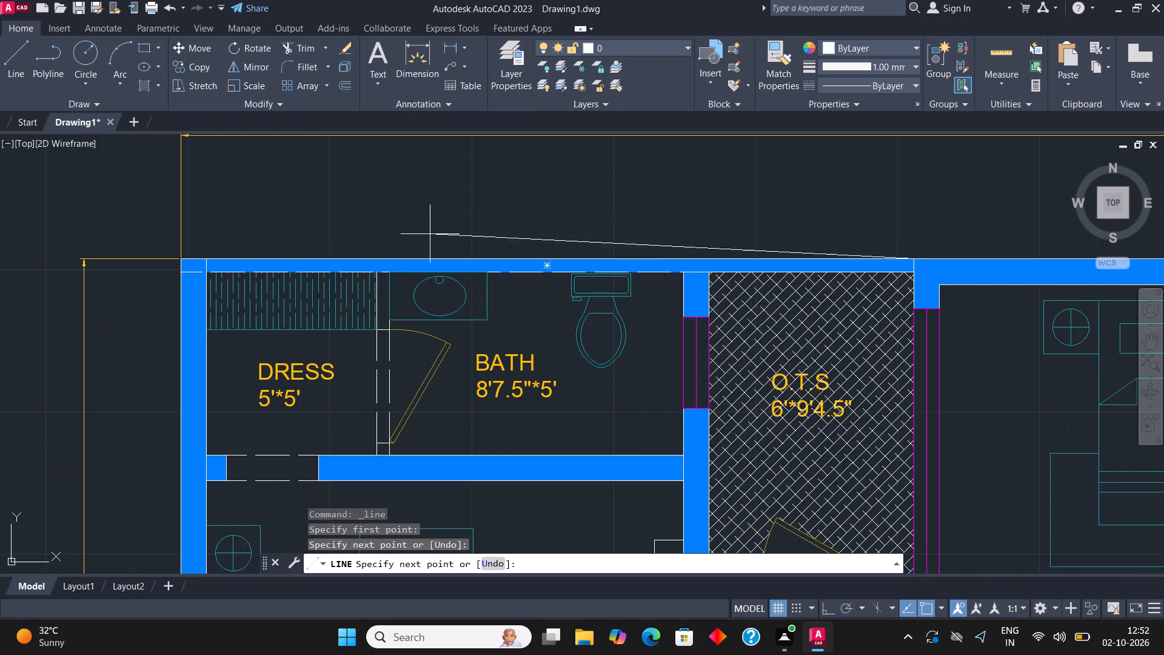
key("Escape")
Draw a line along the top wall's inner face from the dress room's inner corner to the wall between bath and O.T.S.
left_click(11, 53)
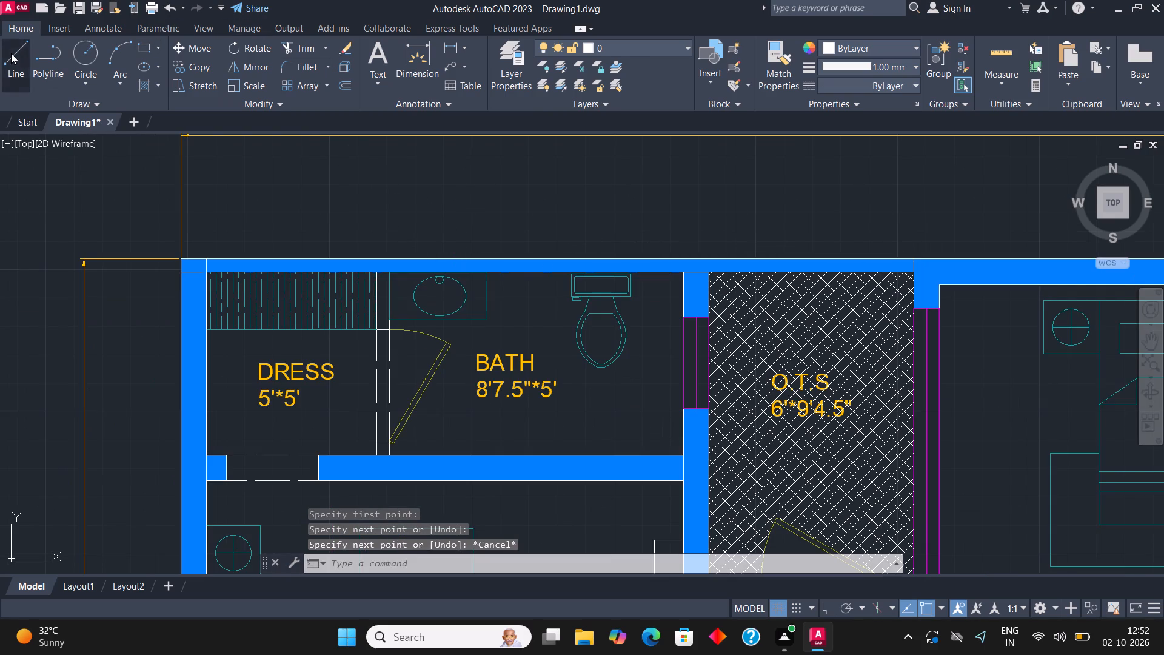
scroll(204, 274, "up", 3)
left_click(206, 269)
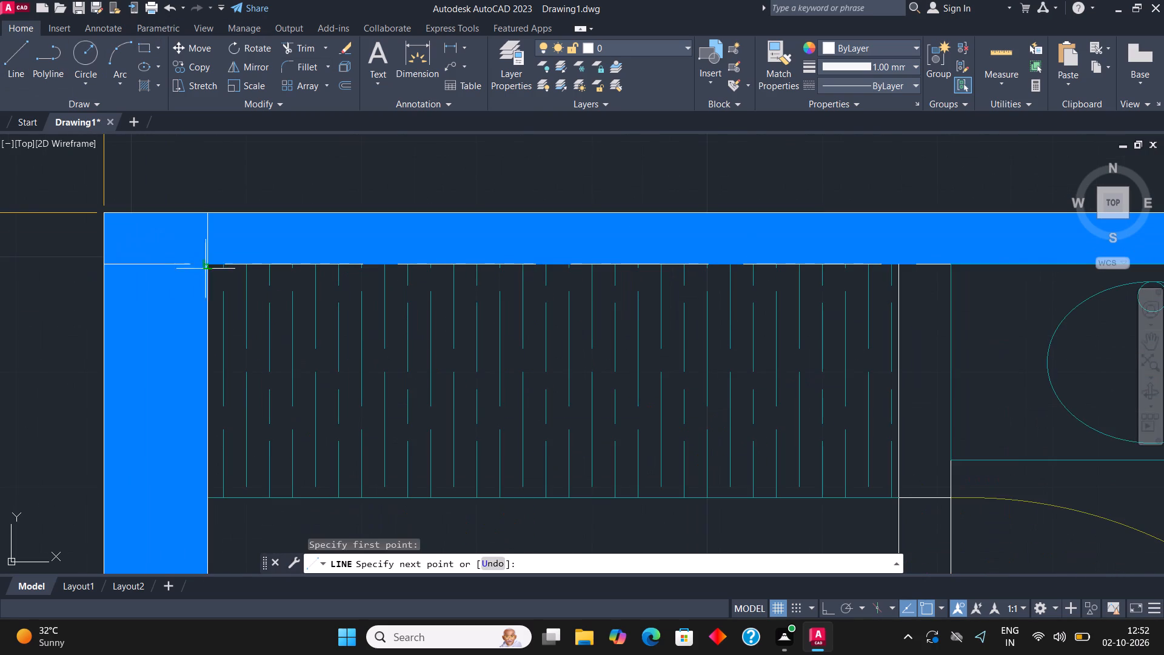
scroll(204, 269, "down", 4)
scroll(549, 270, "up", 2)
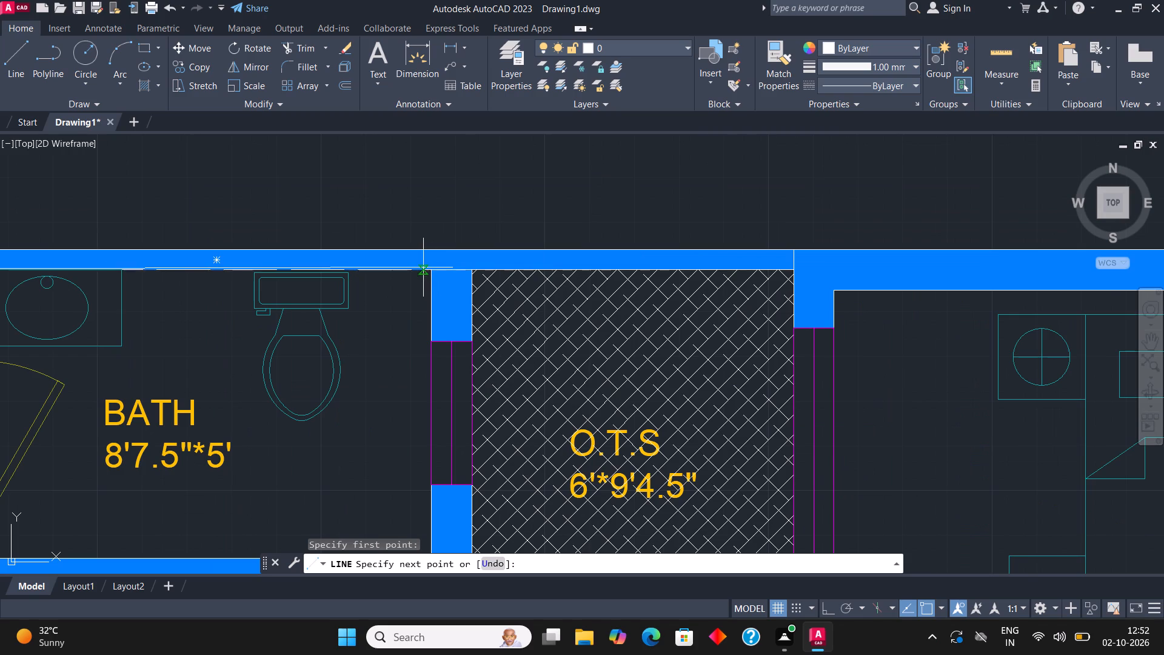
left_click(430, 268)
scroll(560, 240, "down", 2)
key("Escape")
scroll(279, 256, "up", 2)
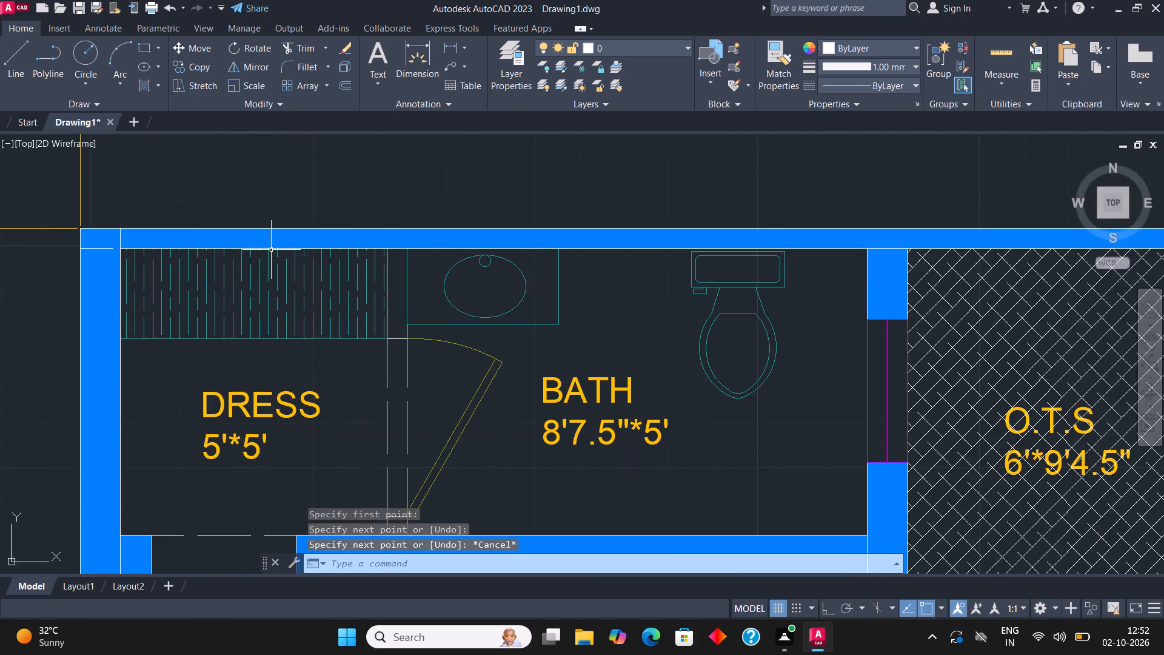
Trim the two leftover line segments crossing the hatched outer wall corner at the dress room.
middle_click_drag(92, 238, 190, 252)
scroll(190, 248, "up", 2)
left_click(308, 47)
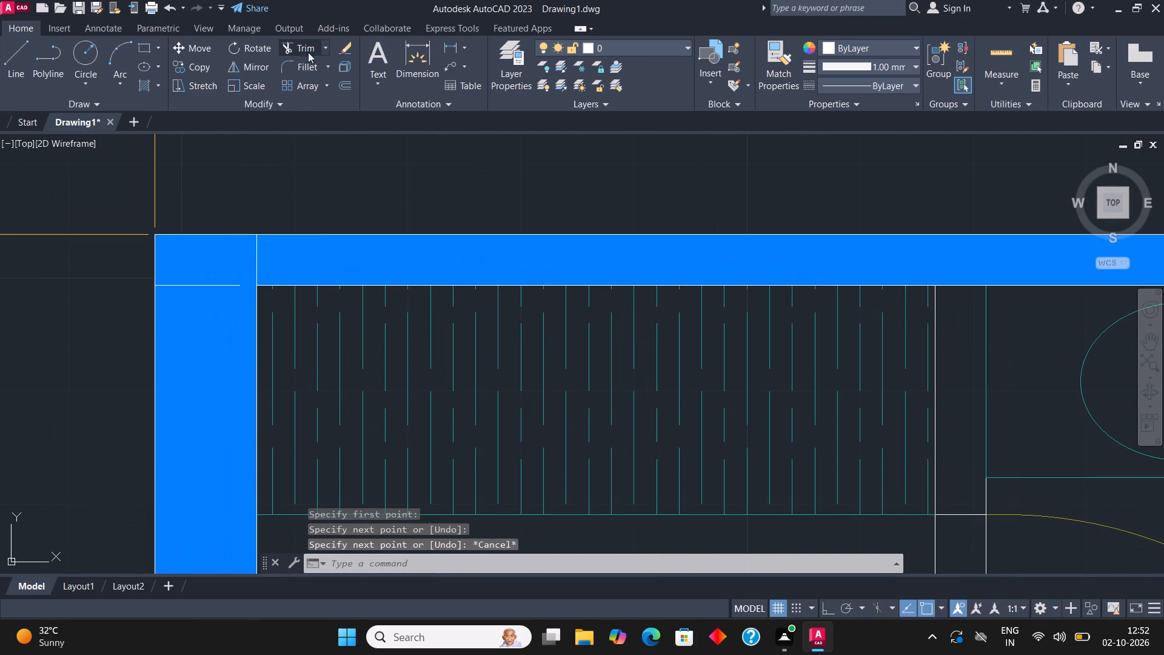
left_click(256, 269)
left_click(209, 285)
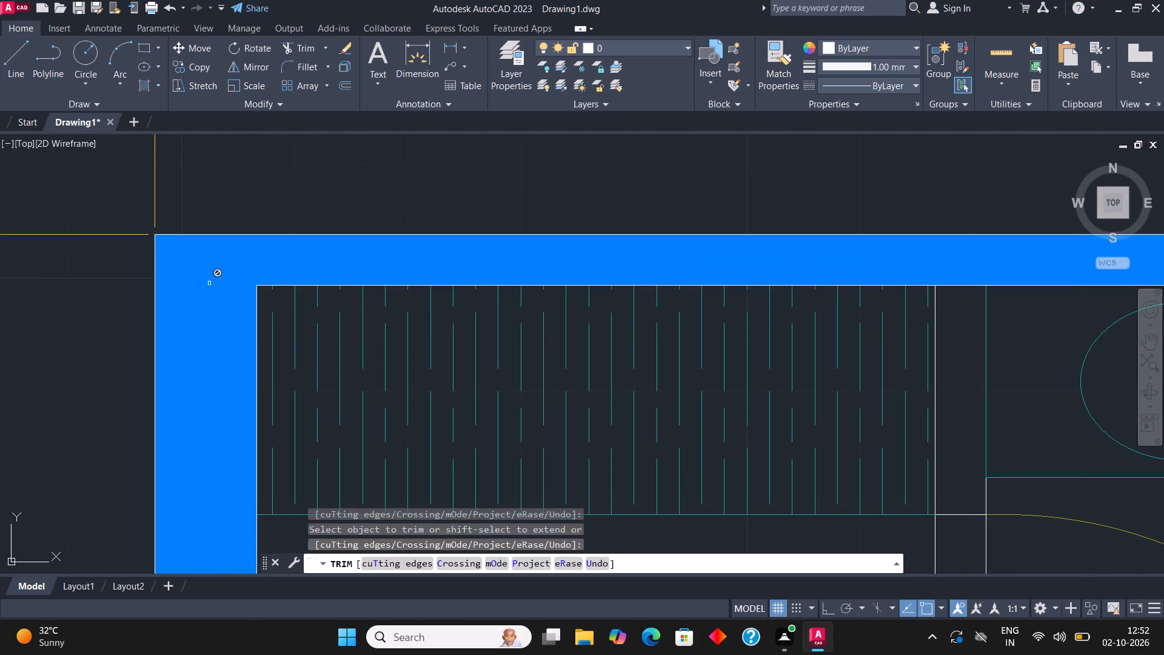
scroll(213, 268, "down", 2)
scroll(320, 283, "down", 2)
key("Escape")
Add the multiline text title "2BHK HOUSE PLAN" in the empty space below the lawn and driveway.
middle_click_drag(589, 338, 436, 230)
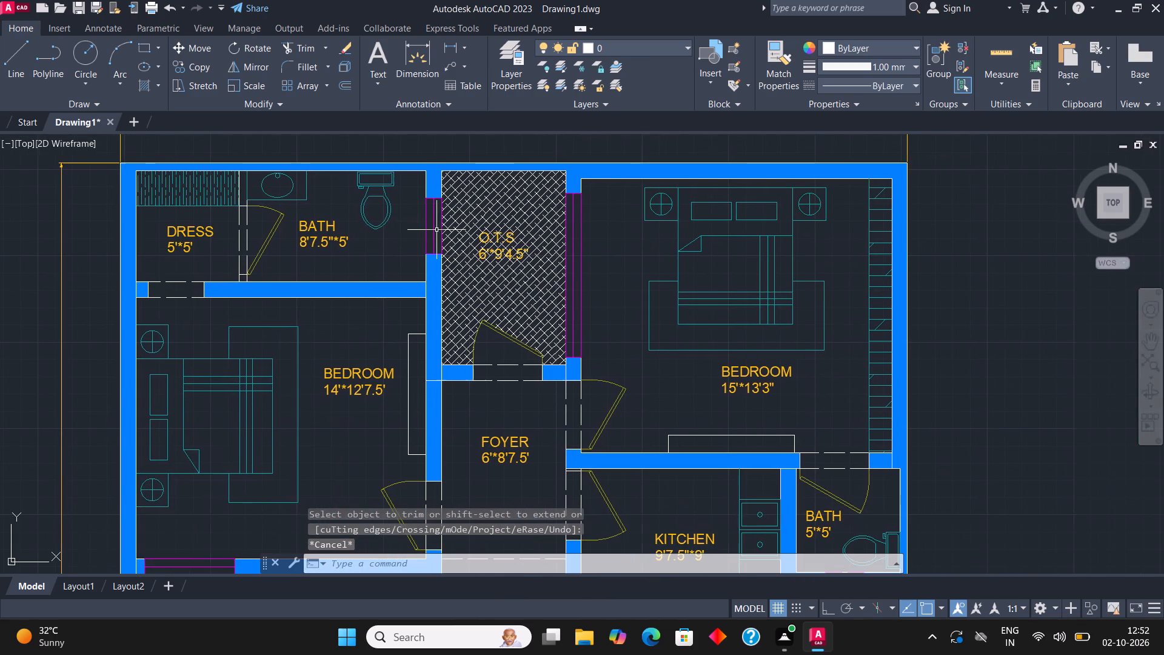
scroll(438, 233, "down", 1)
scroll(524, 293, "down", 1)
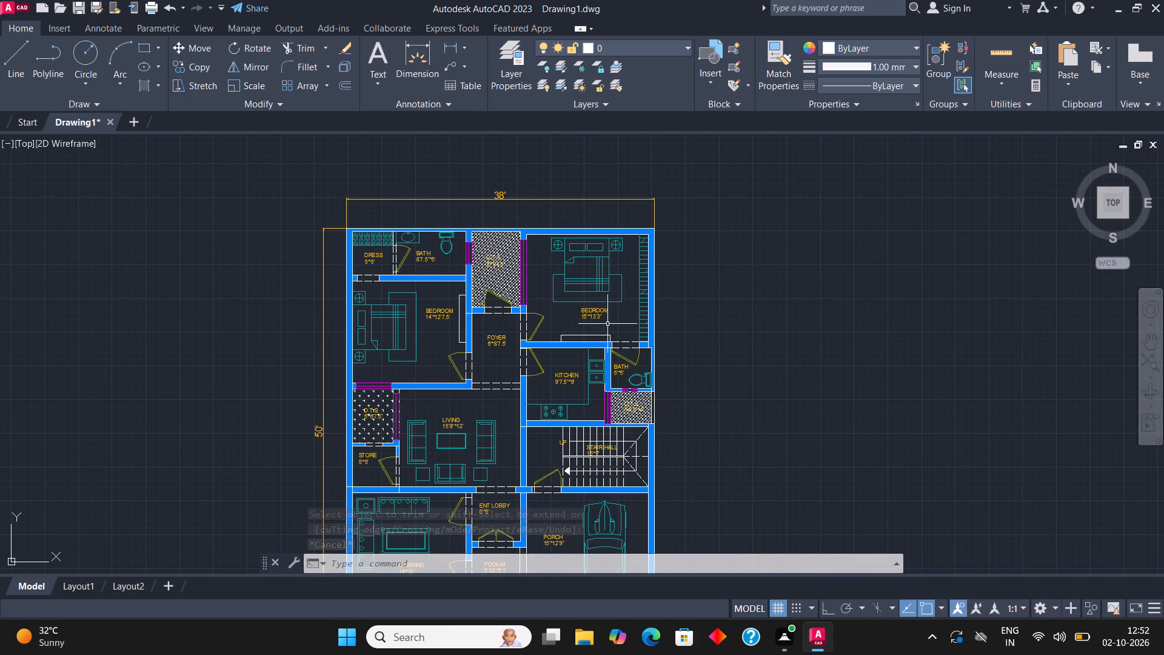
scroll(623, 321, "down", 1)
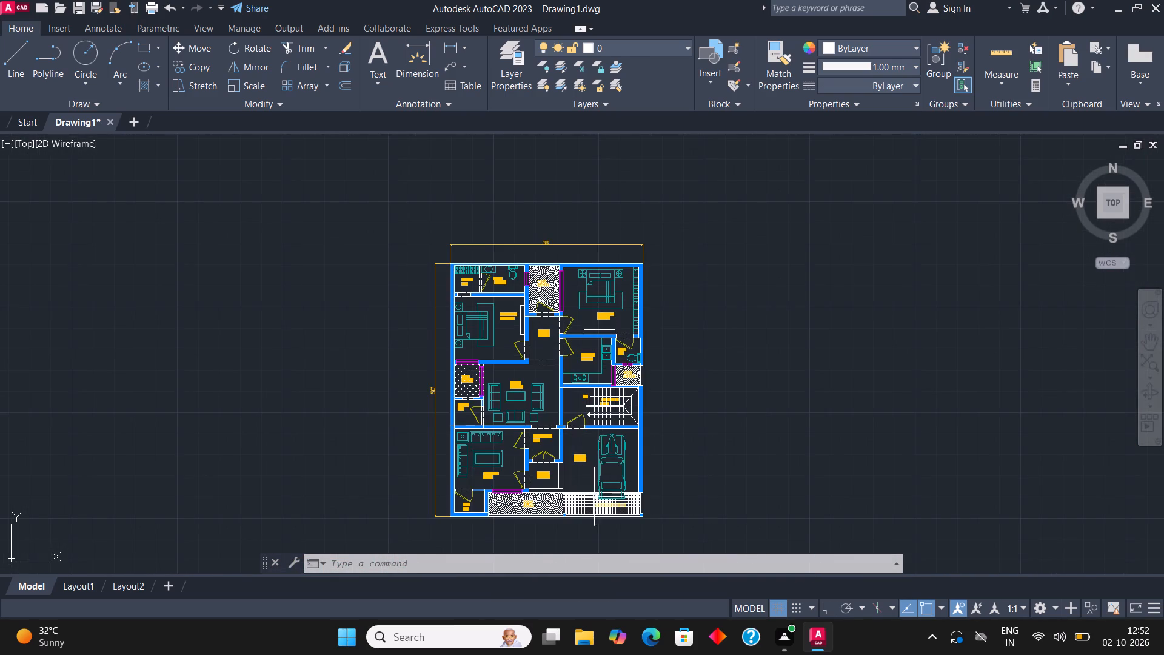
scroll(590, 505, "up", 2)
scroll(589, 451, "down", 1)
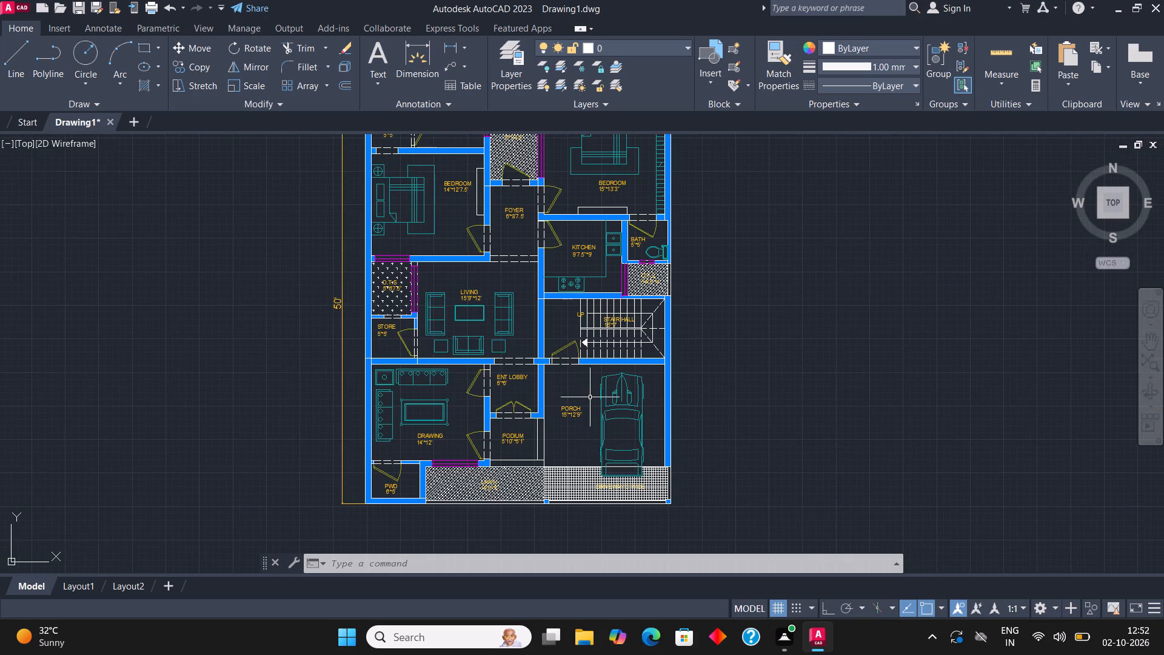
middle_click_drag(590, 399, 601, 508)
scroll(571, 312, "down", 2)
scroll(568, 467, "up", 3)
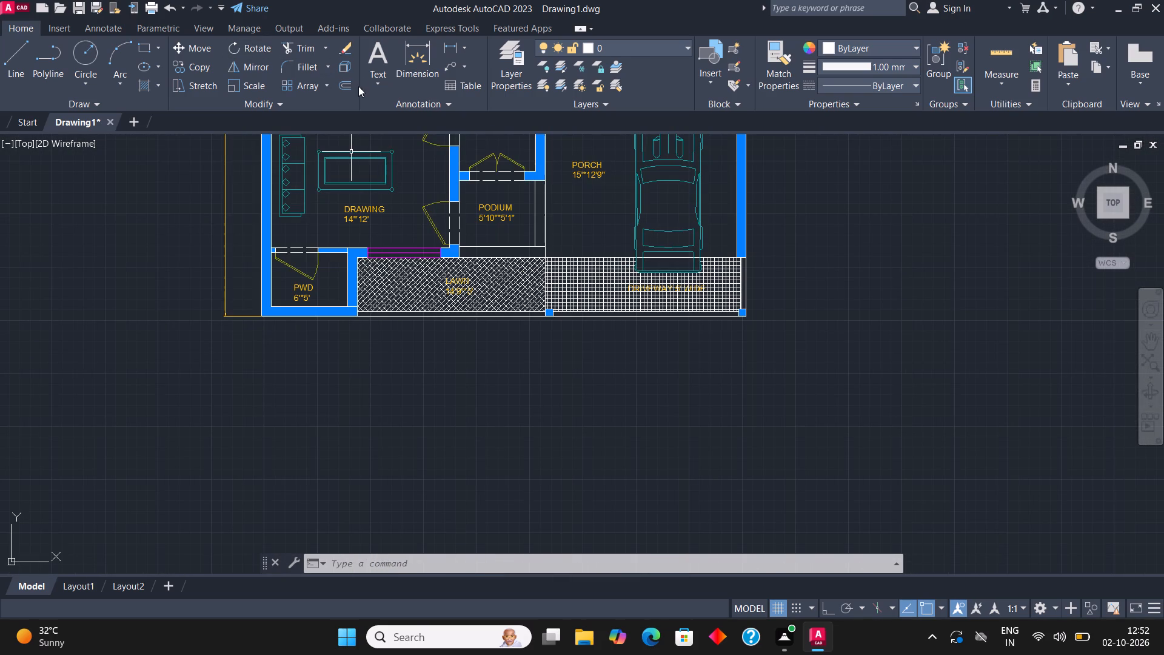
left_click(375, 59)
left_click(348, 443)
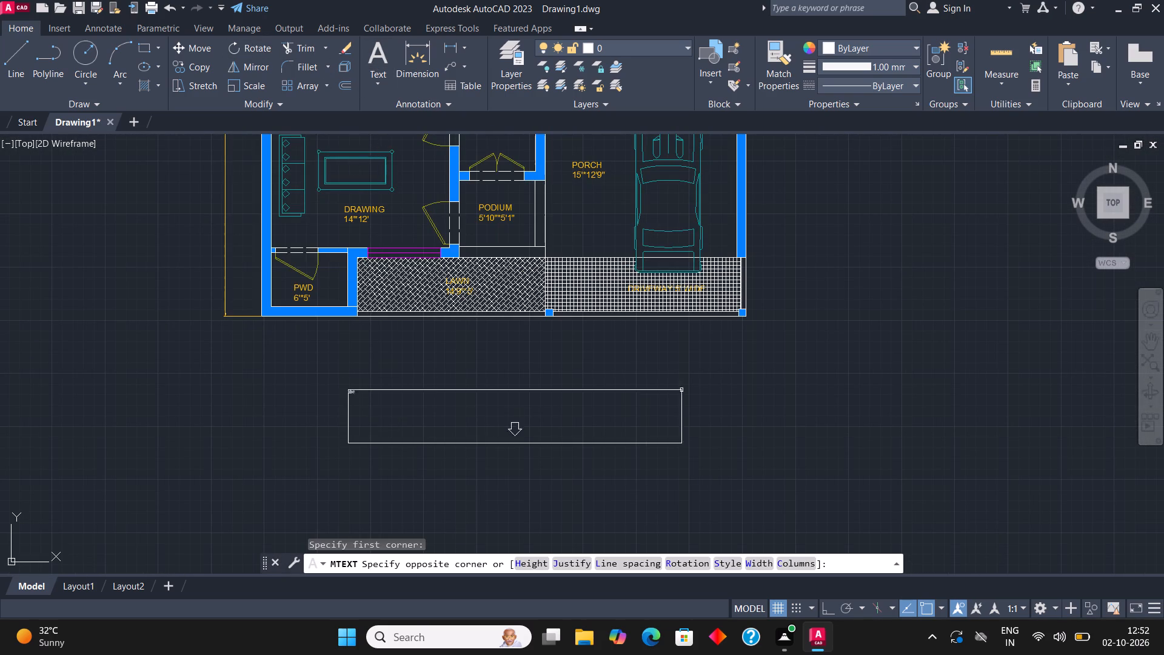
left_click(821, 405)
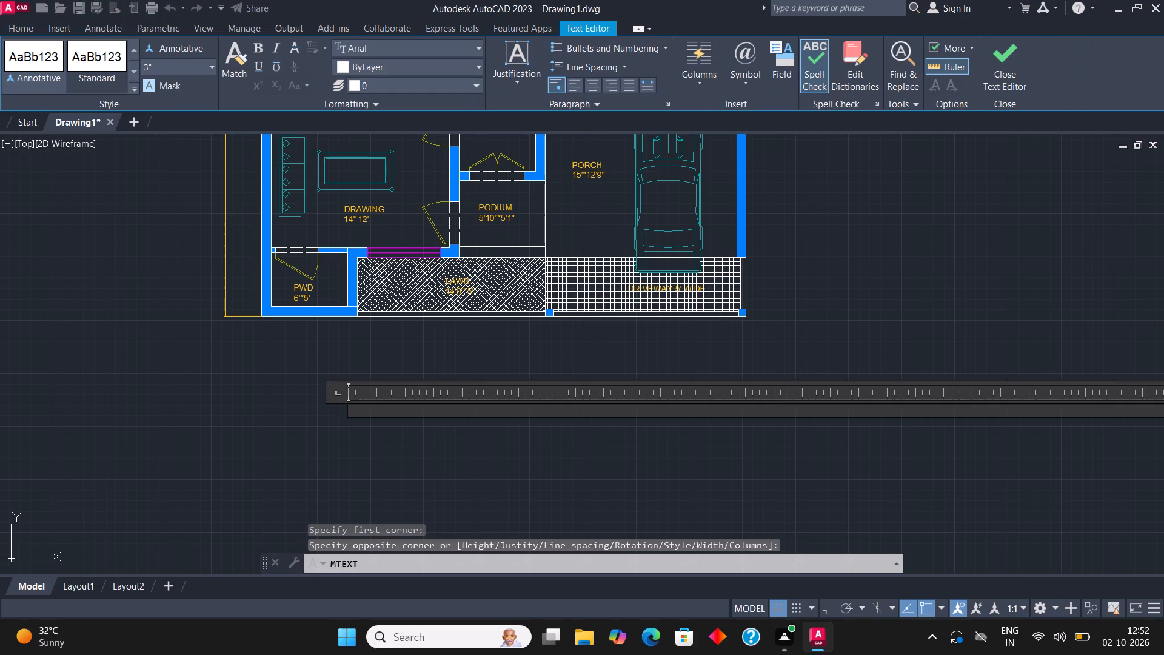
type("2BHK HOUSE")
key("space")
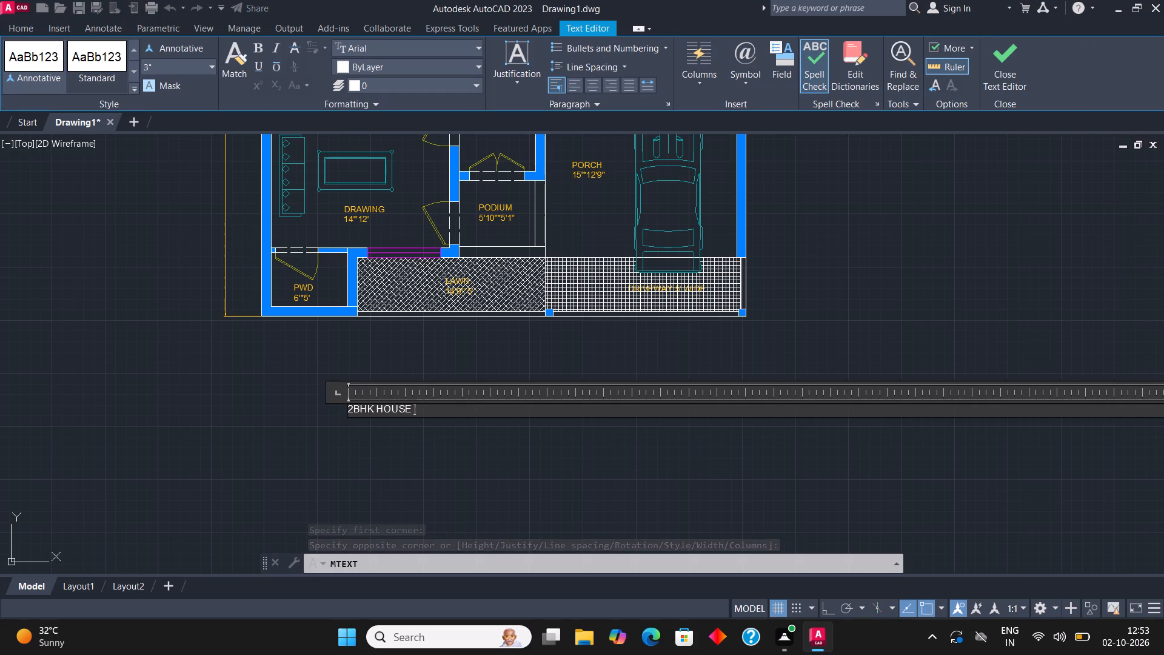
type("PLAN")
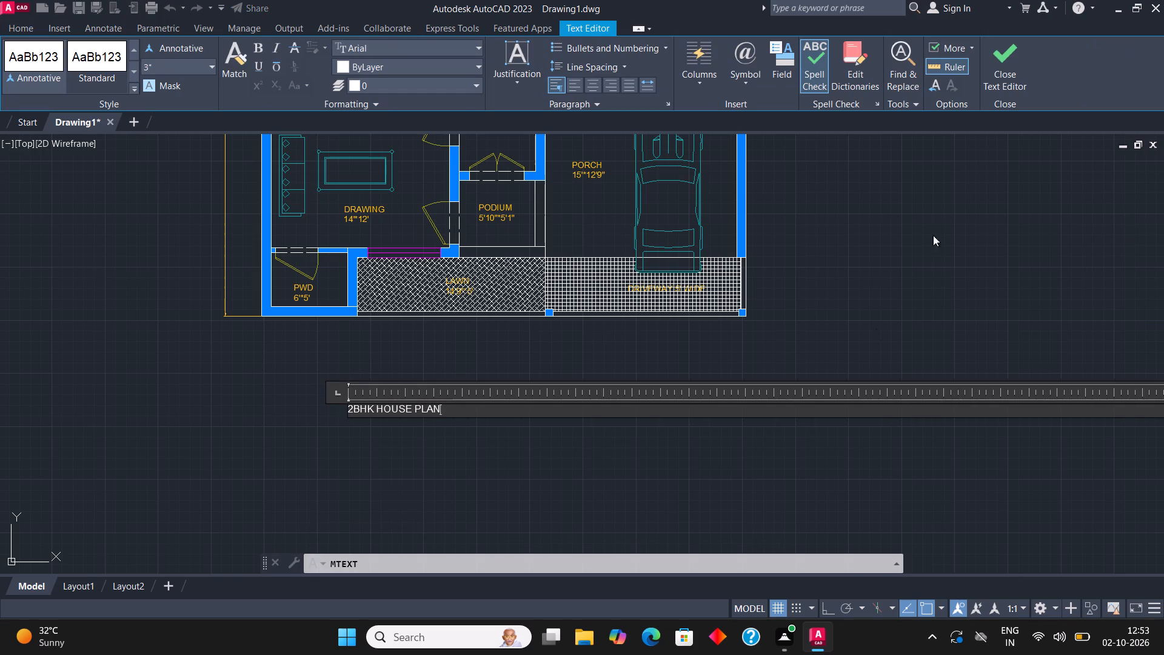
left_click(998, 81)
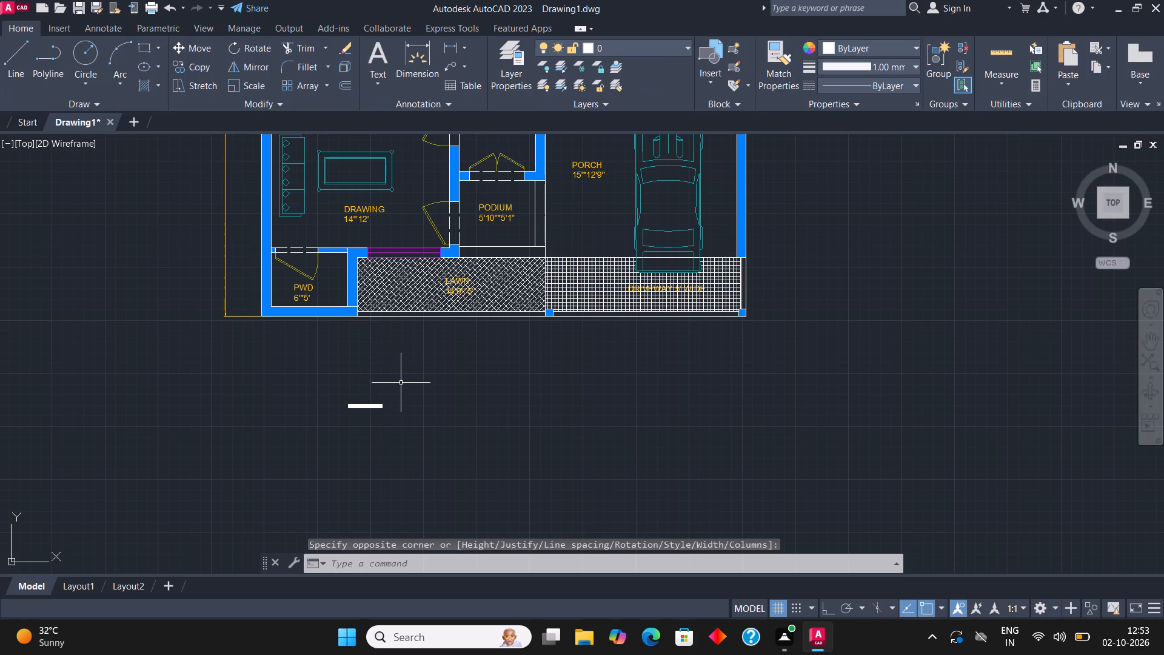
Scale up the plan title from its left end until it spans more than half of the plan's width.
left_click(367, 407)
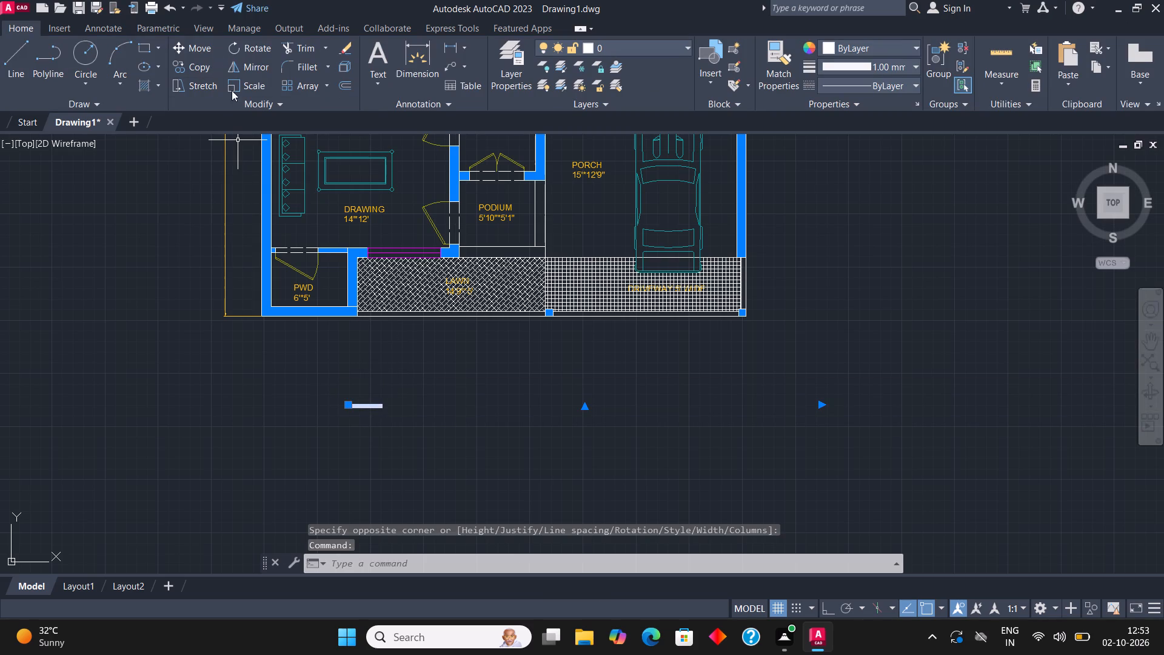
left_click(238, 85)
left_click(344, 406)
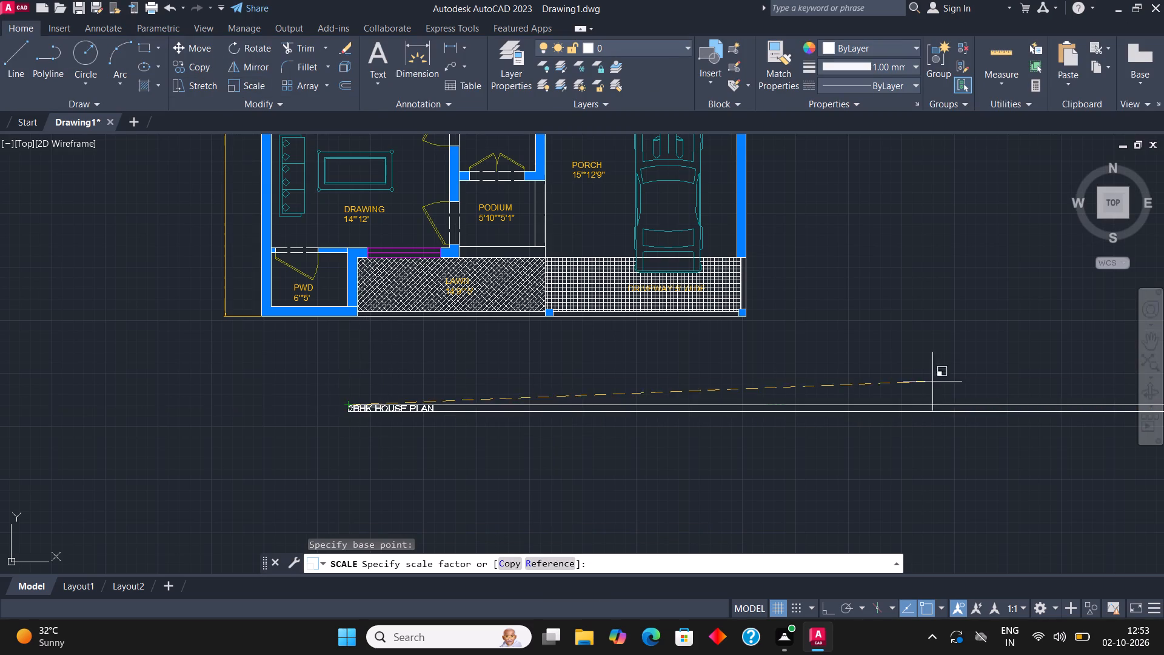
scroll(747, 388, "down", 3)
left_click(1108, 394)
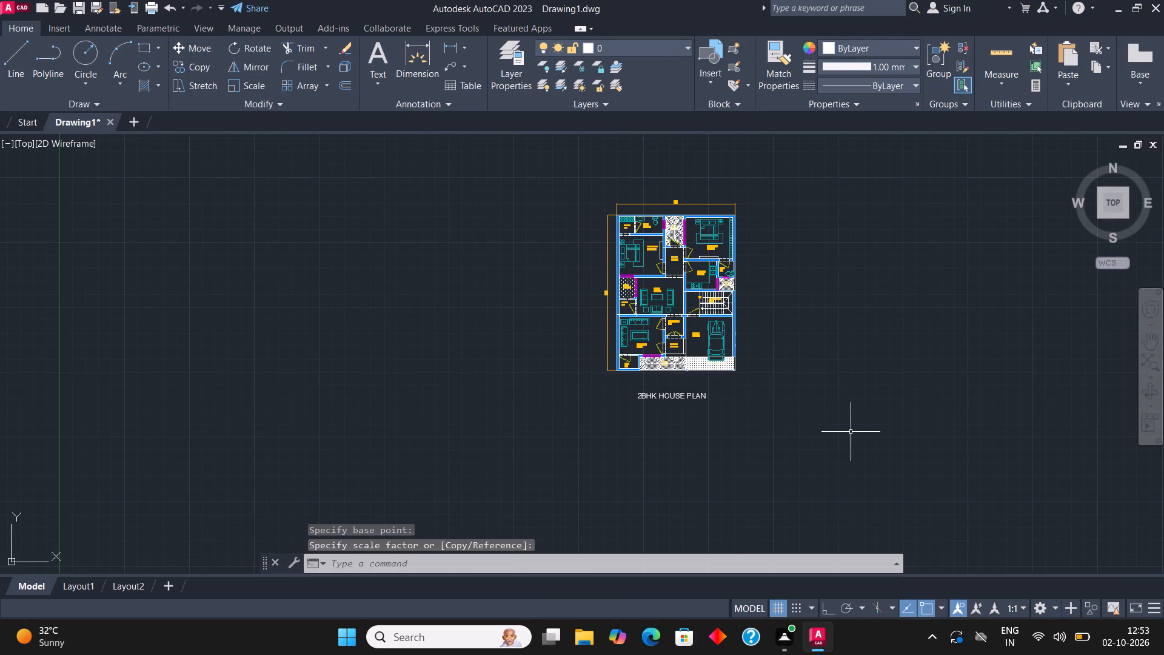
Move the enlarged title up so it sits just beneath the lawn and driveway edge.
middle_click_drag(818, 434, 716, 434)
scroll(552, 389, "up", 2)
left_click(554, 403)
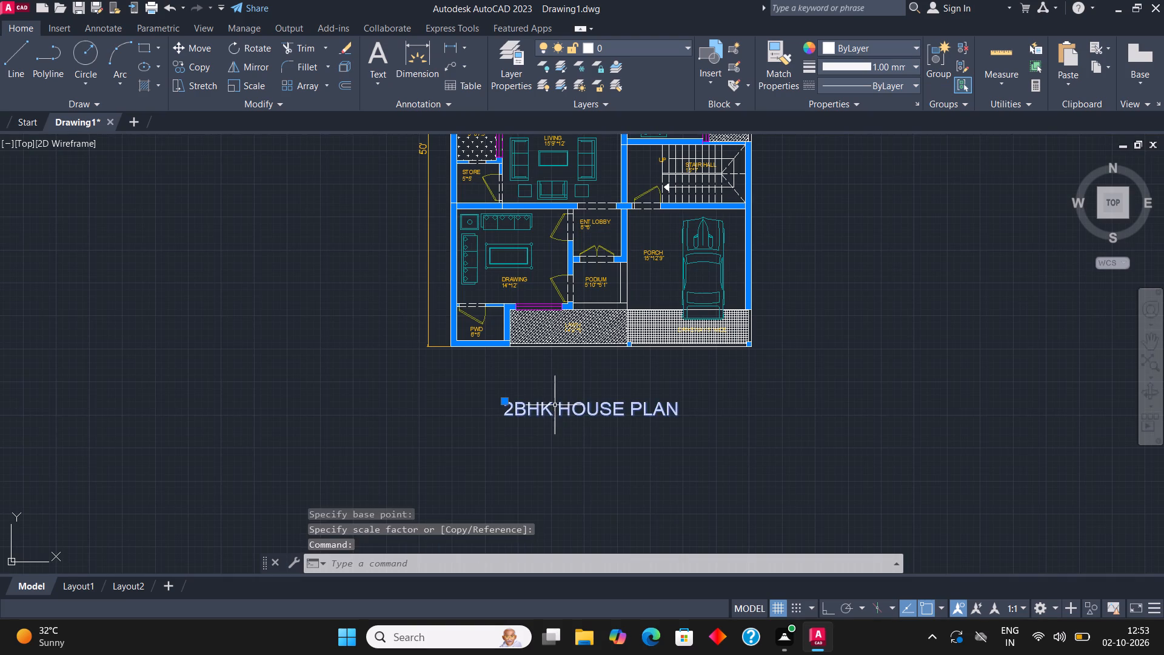
scroll(613, 433, "up", 3)
left_click(176, 47)
scroll(415, 389, "down", 2)
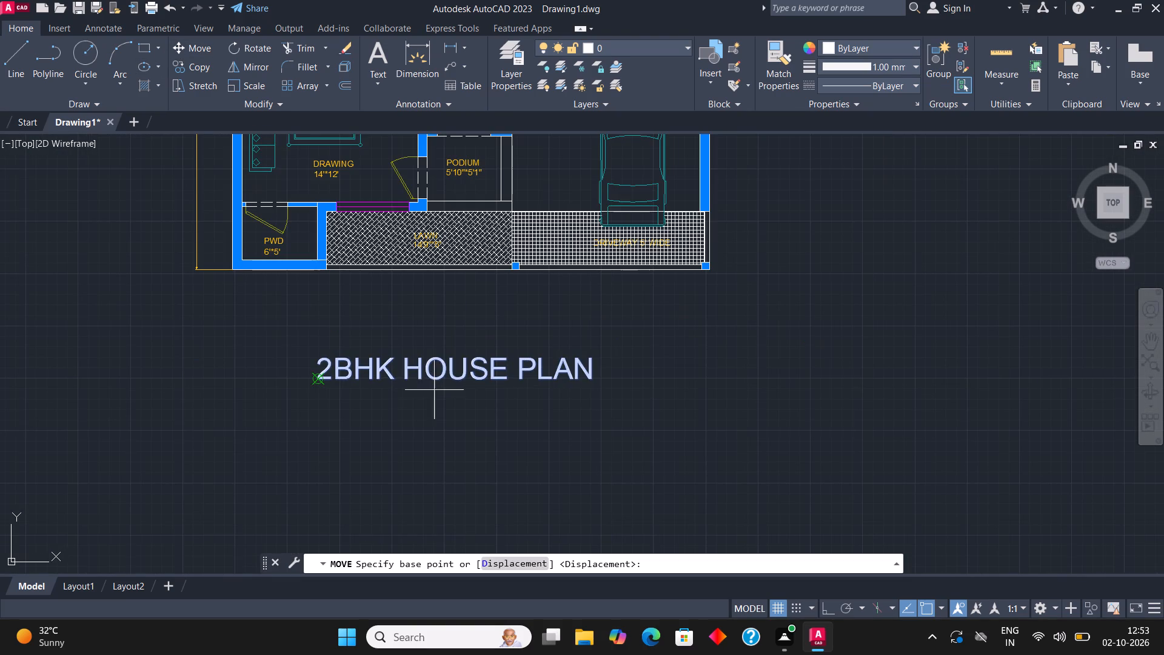
left_click(438, 376)
left_click(446, 322)
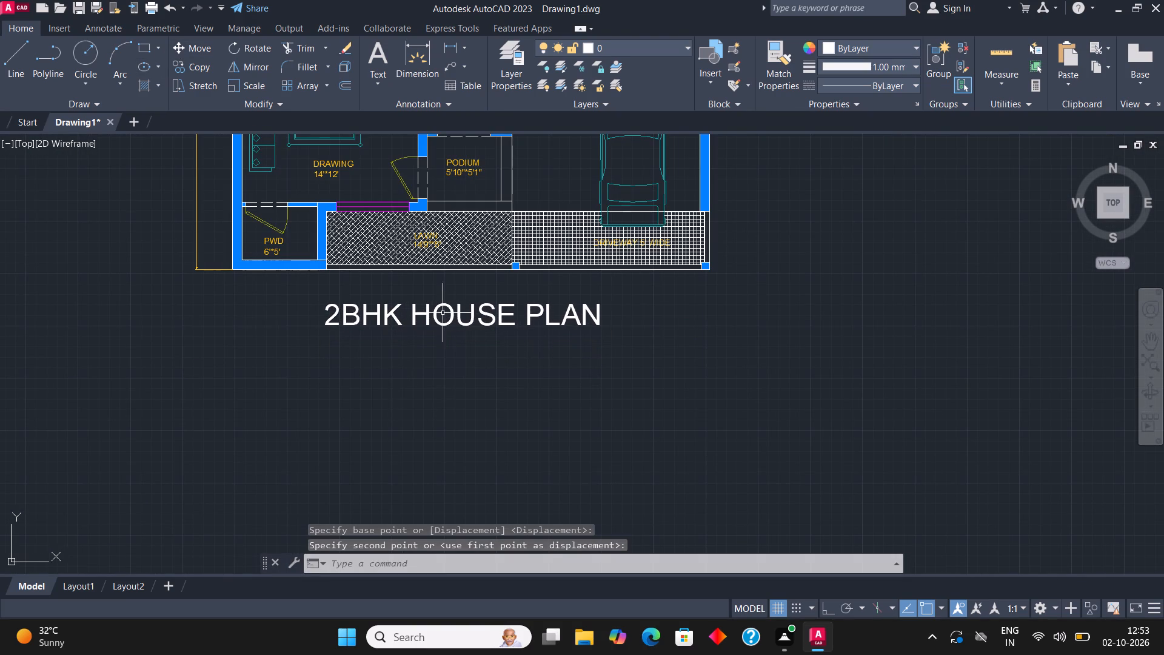
Put the "2BHK HOUSE PLAN" title on the TEXT layer and clear the selection.
left_click(442, 310)
left_click(438, 304)
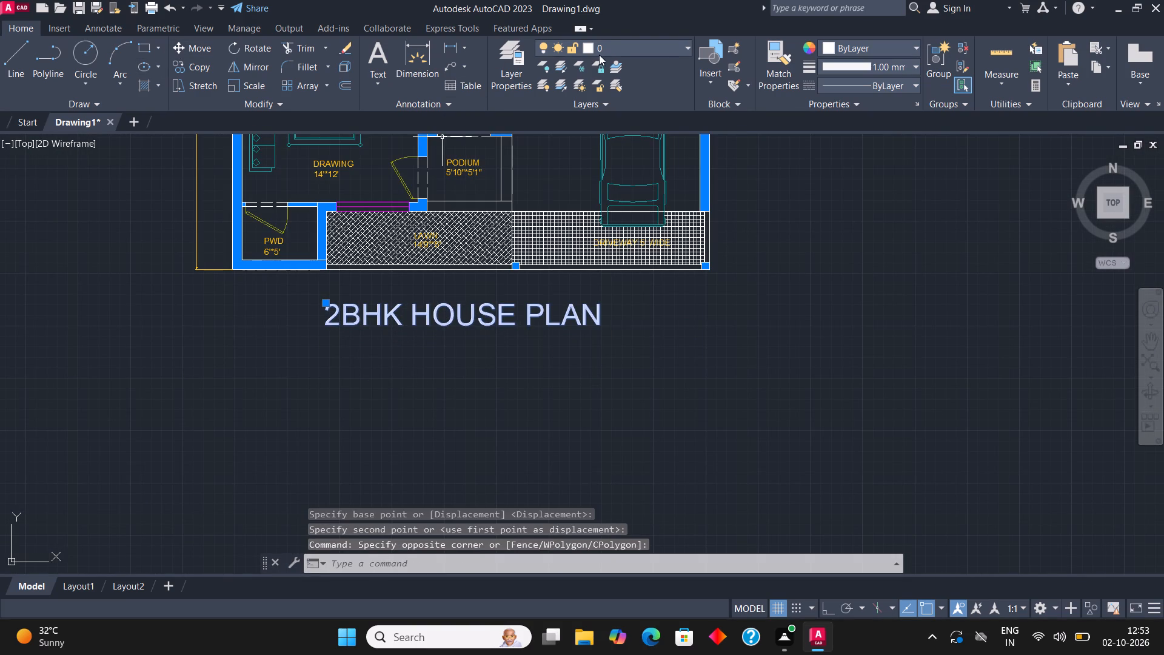
left_click(607, 46)
left_click(615, 138)
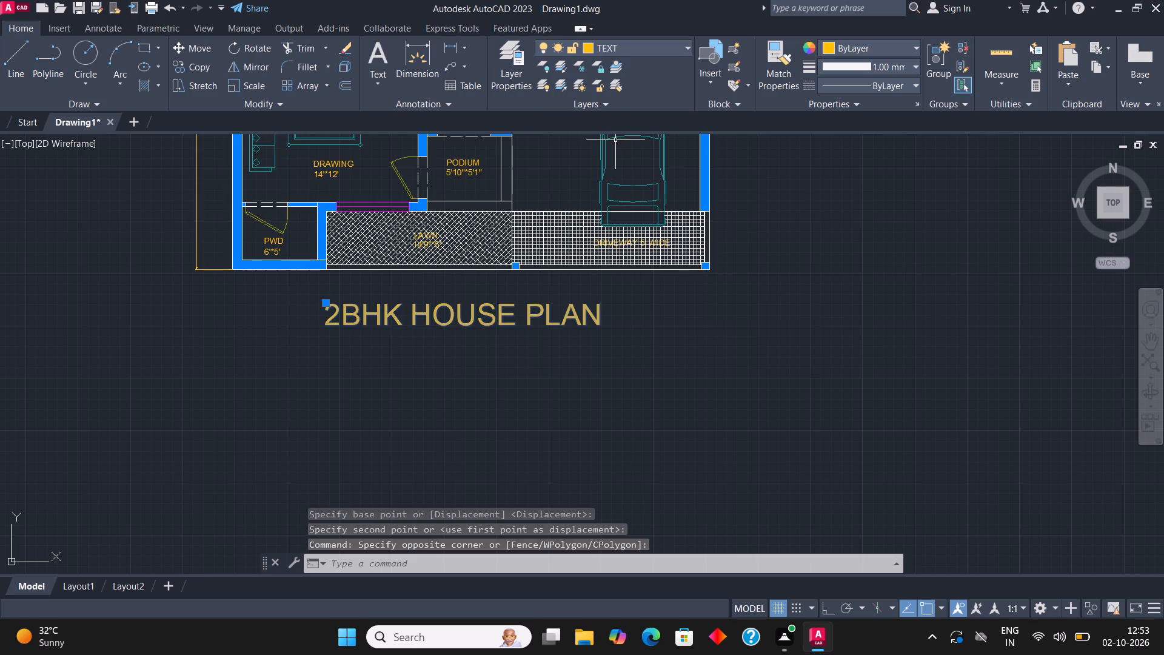
scroll(562, 343, "down", 2)
key("Escape")
left_click(670, 334)
left_click(586, 385)
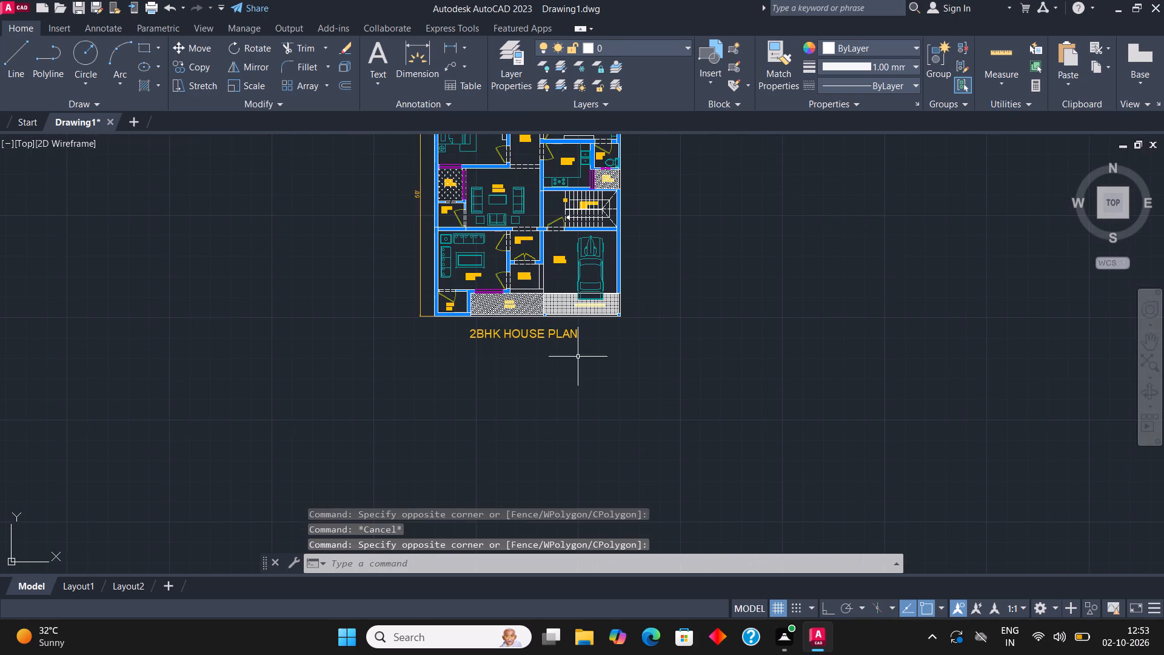
Look over the whole floor plan together with its title.
middle_click_drag(523, 216, 498, 335)
scroll(497, 325, "up", 2)
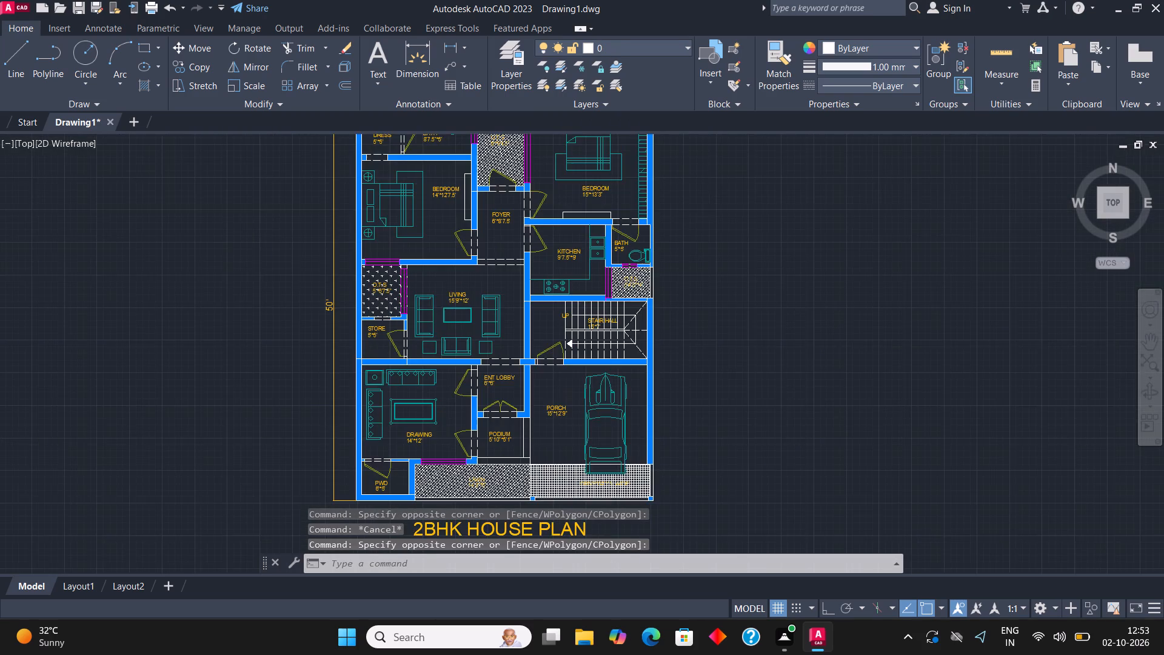
scroll(489, 283, "down", 2)
scroll(500, 340, "up", 1)
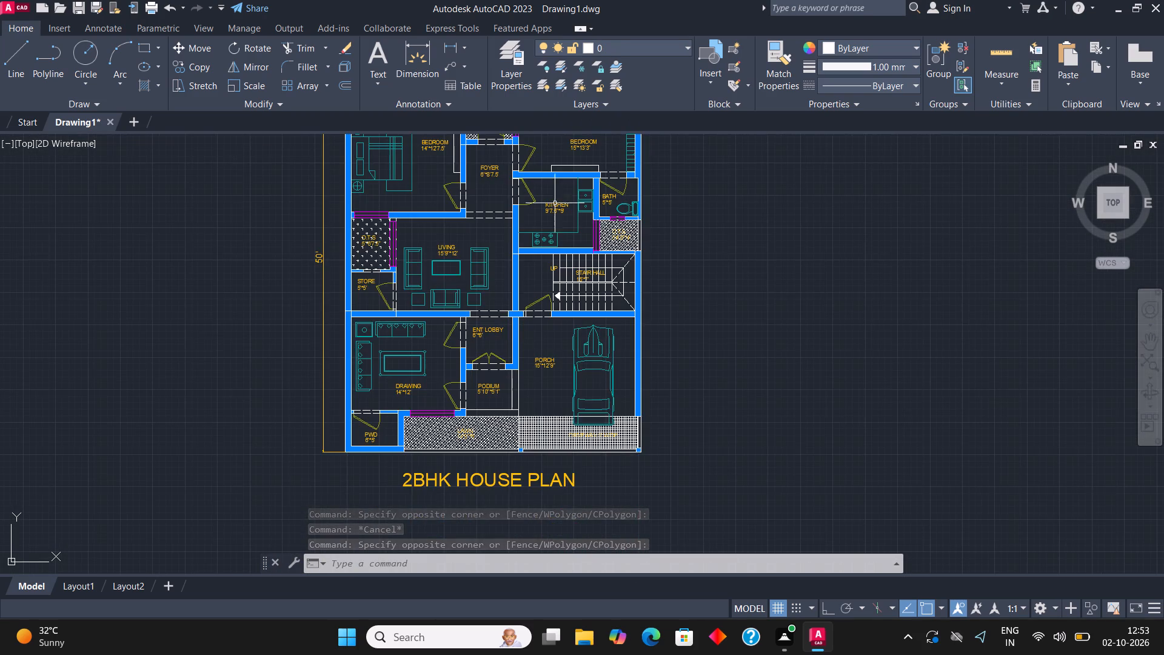
middle_click_drag(560, 200, 552, 285)
scroll(547, 289, "down", 1)
scroll(557, 306, "up", 1)
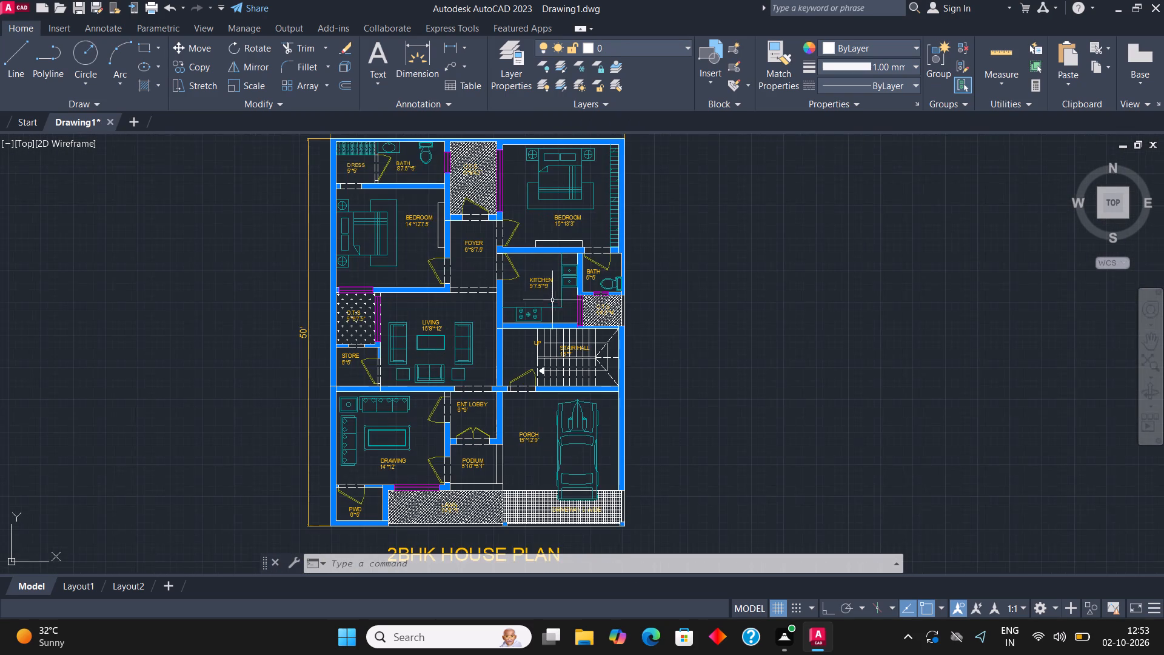
Save the drawing in the Downloads folder under the name 2BHK PLAN.
left_click(8, 6)
left_click(61, 162)
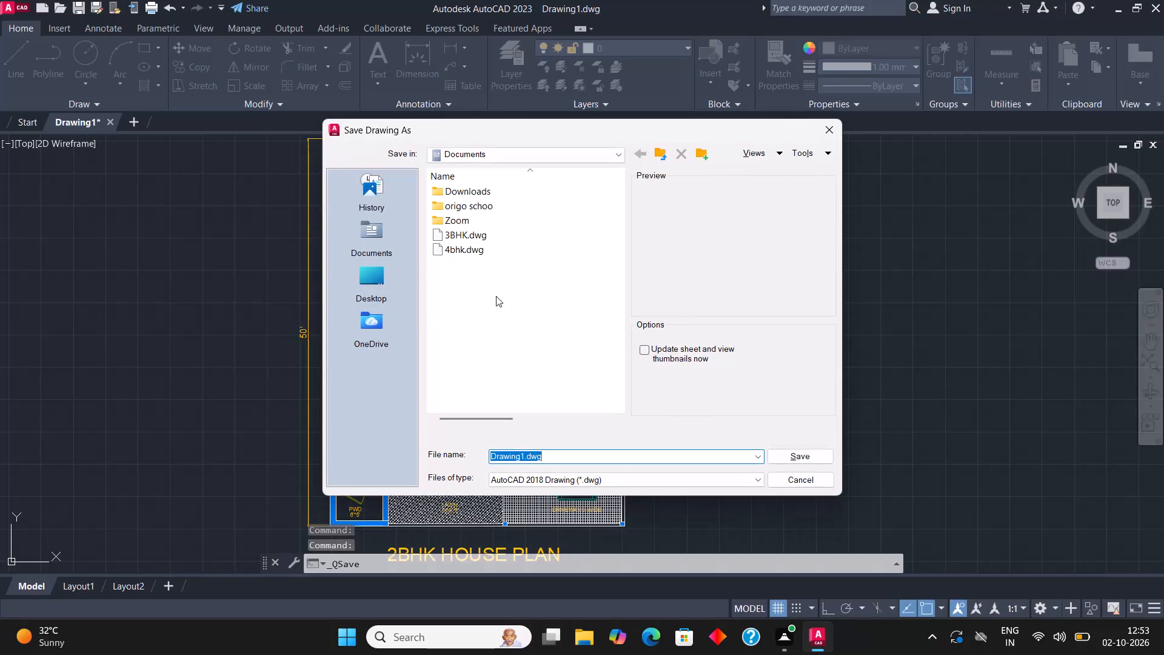
left_click(518, 150)
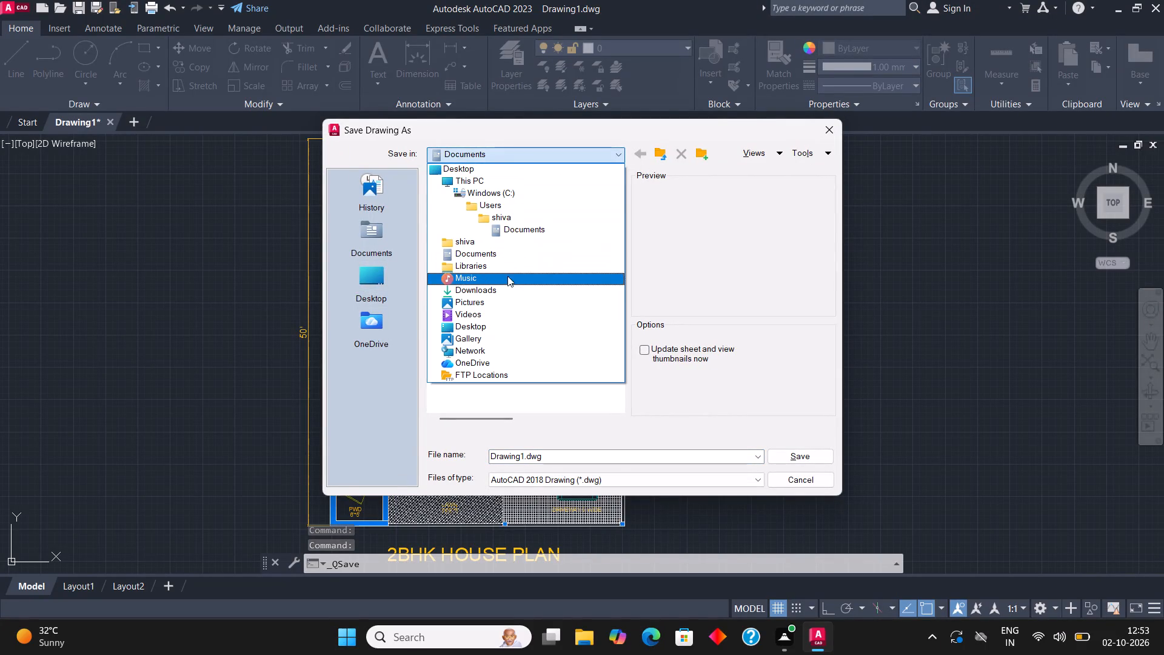
left_click(506, 294)
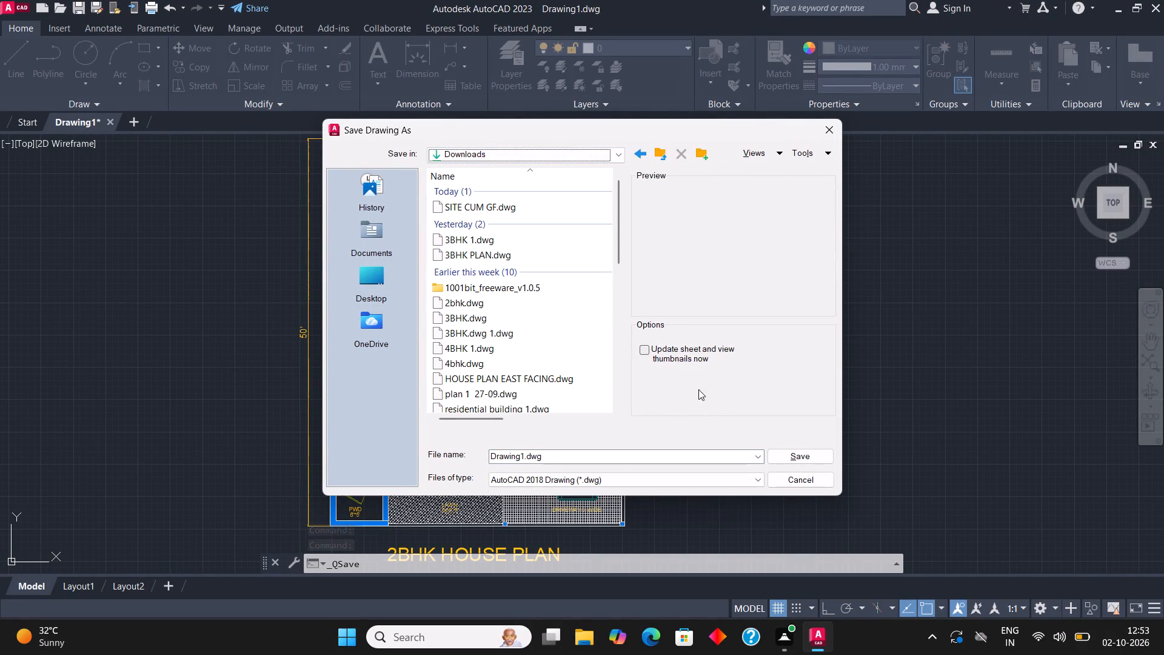
left_click_drag(554, 455, 548, 457)
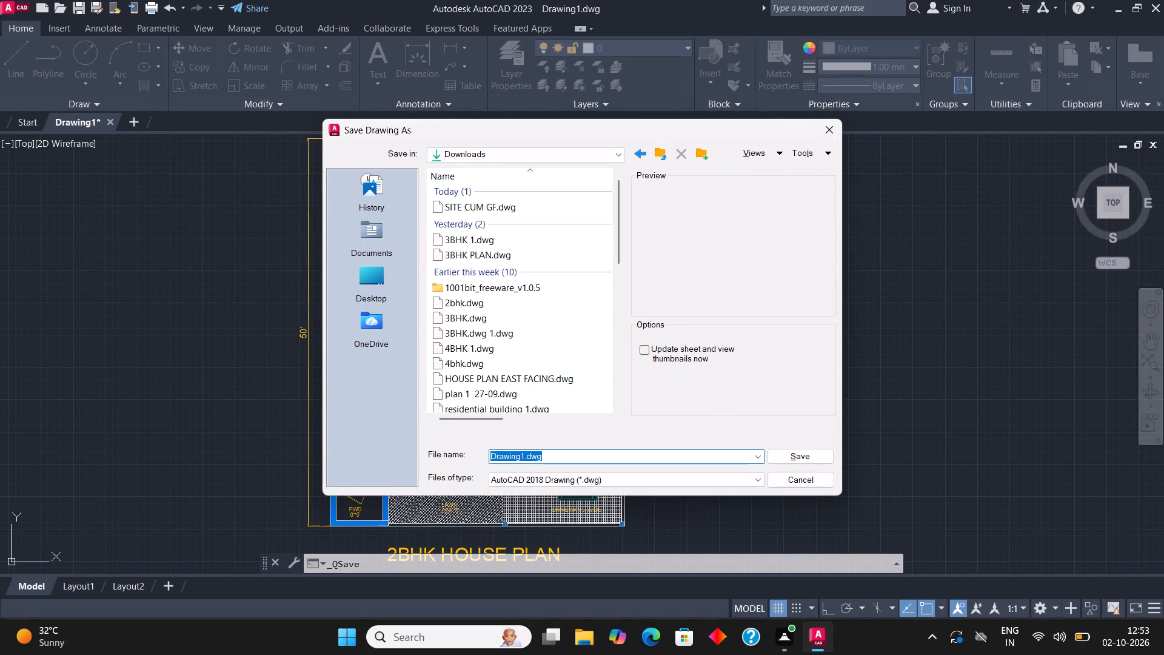
key("2")
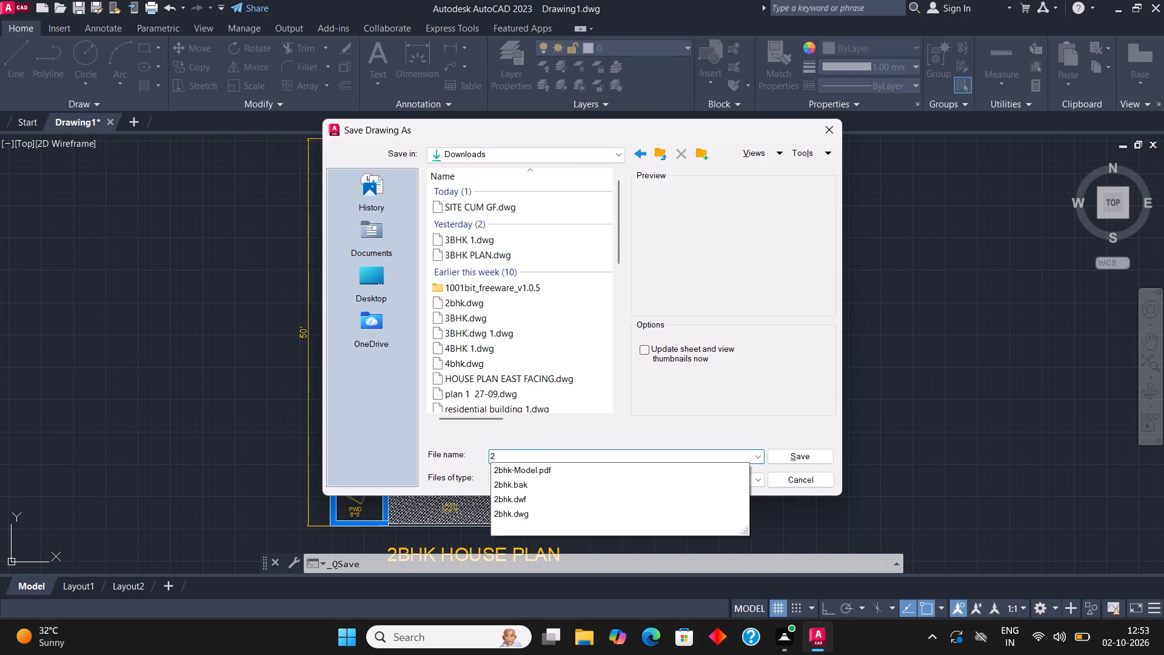
type("BHK")
key("space")
type("PLAN")
left_click(803, 455)
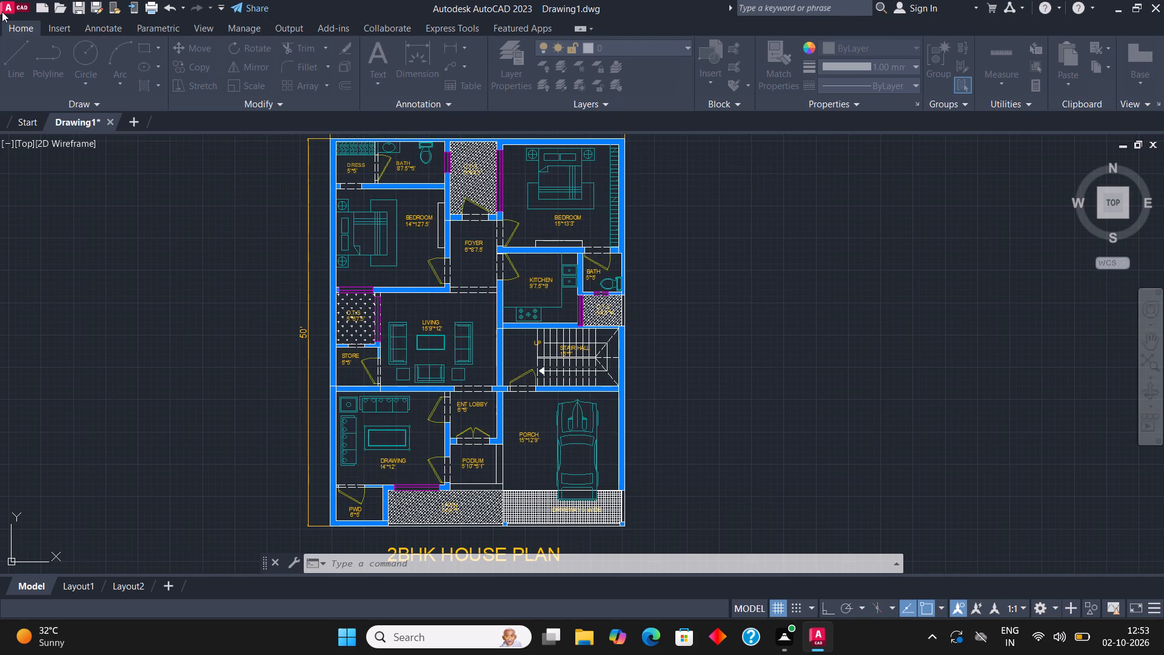
Save the 2BHK PLAN drawing again under its current name.
left_click(4, 3)
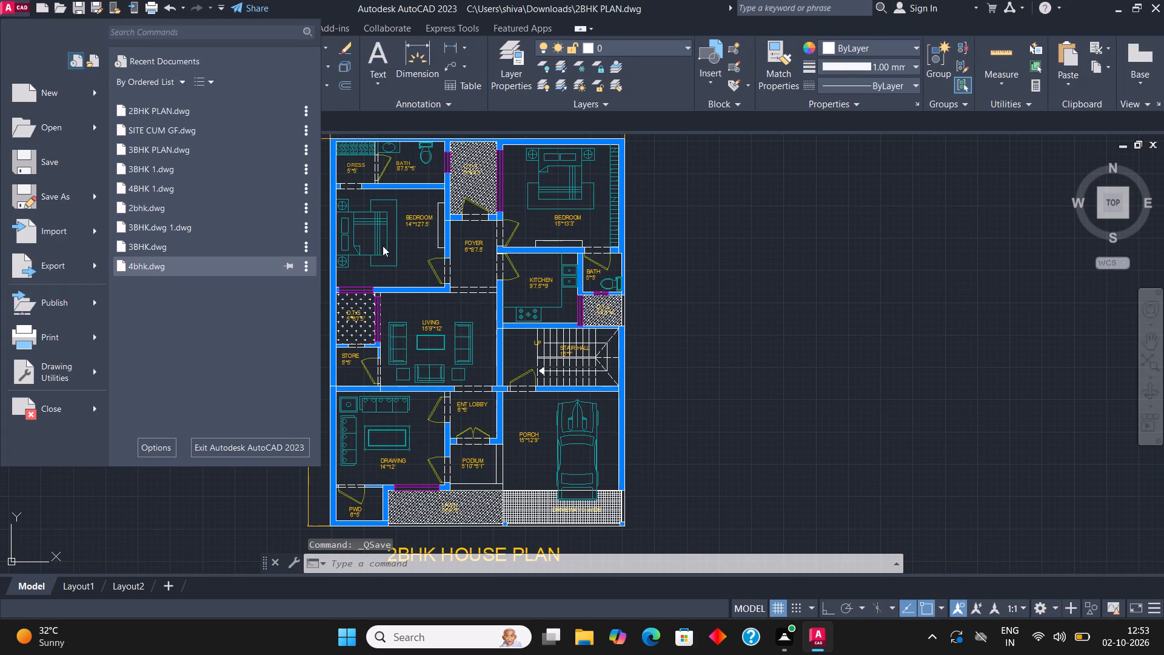
key("Escape")
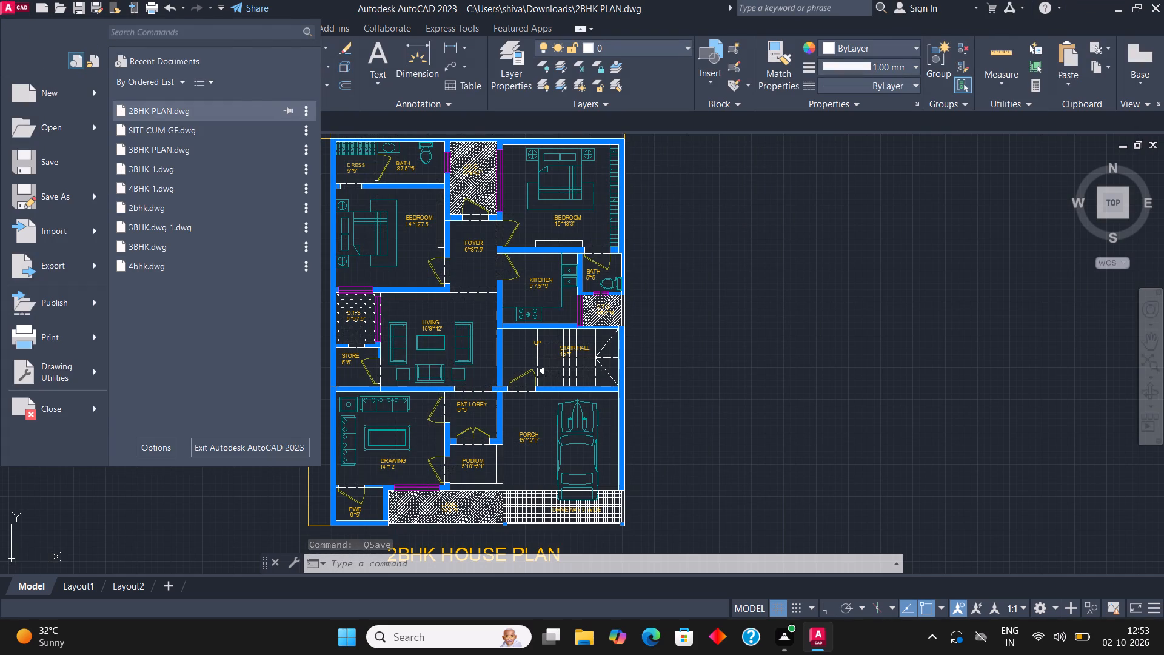
key("ctrl+s")
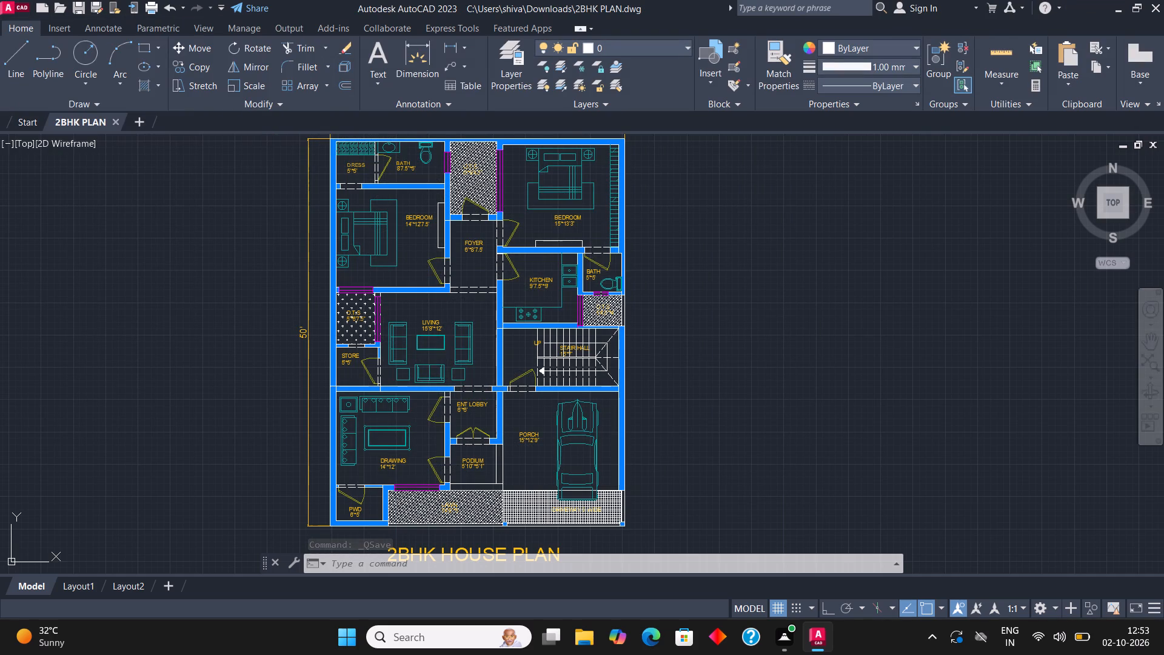
Start plotting the model and choose AutoCAD PDF (High Quality Print).pc3 as the plotter.
left_click(10, 4)
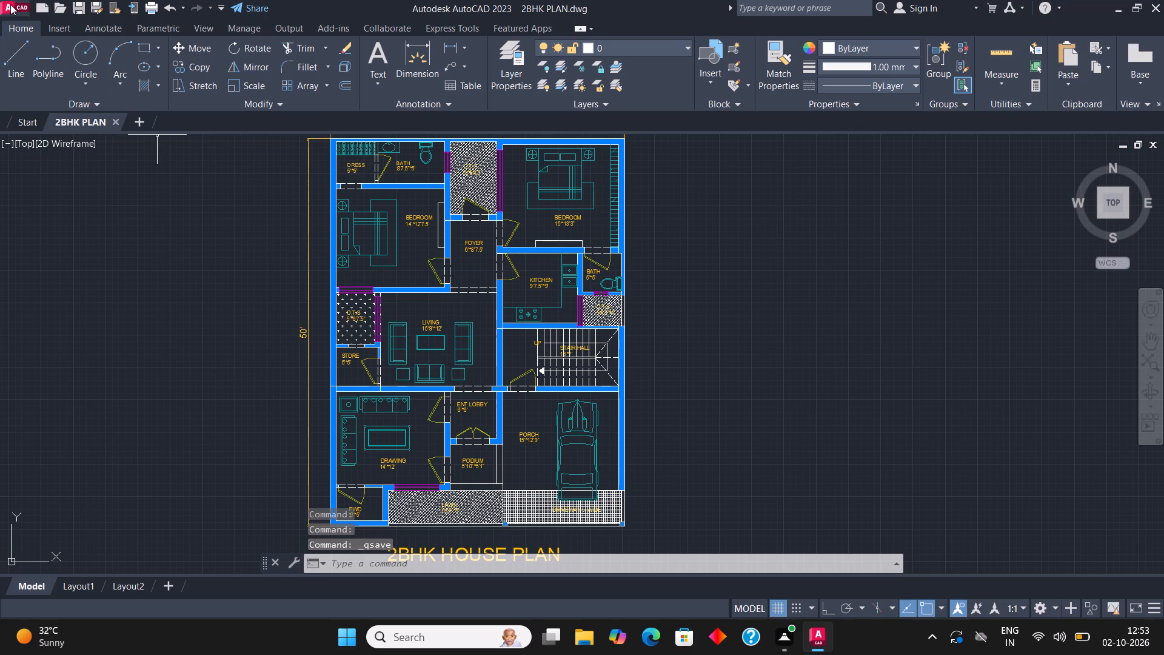
left_click(73, 343)
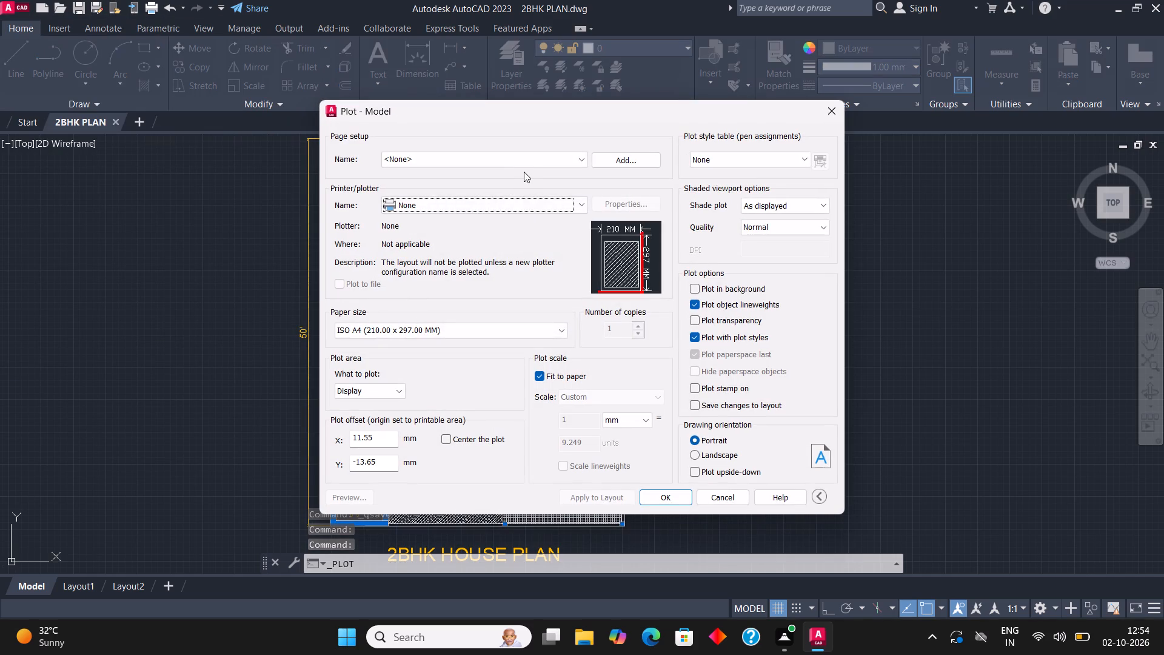
left_click(516, 164)
left_click(493, 161)
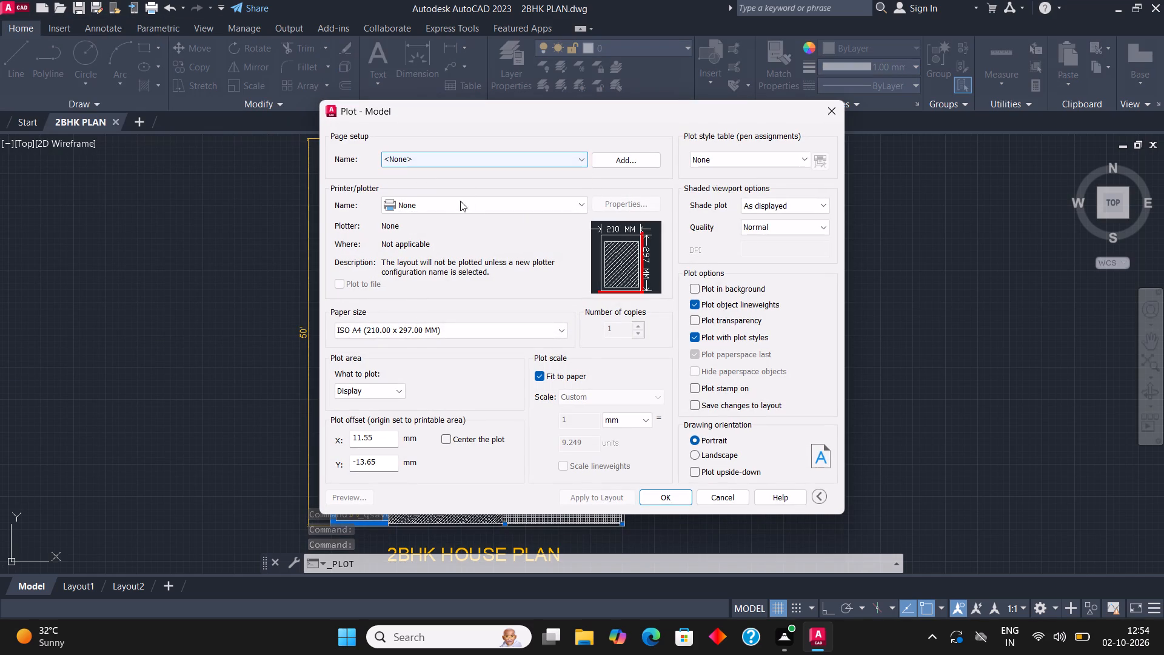
left_click(455, 207)
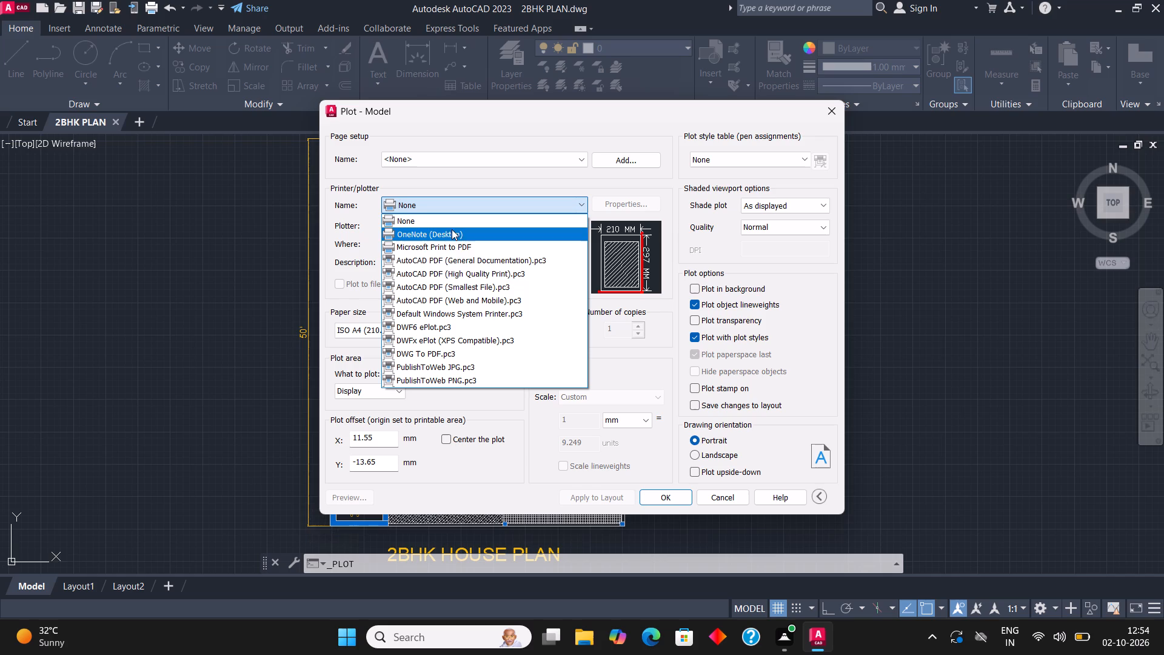
left_click(481, 274)
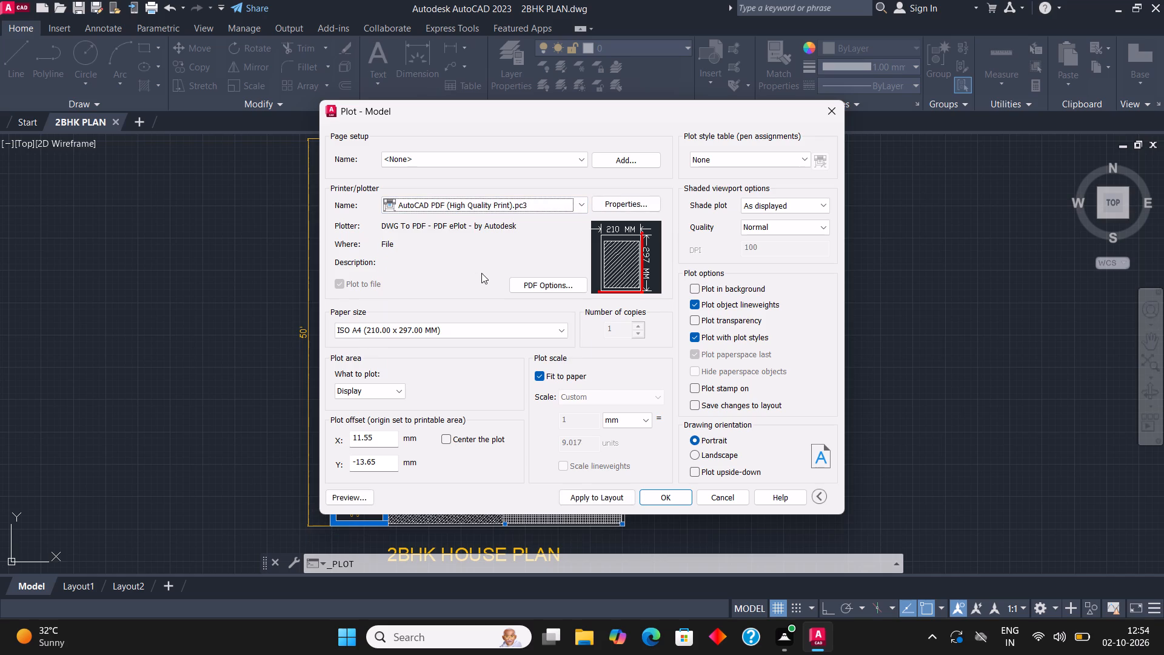
Set the plot area to a window enclosing the whole floor plan, its outer dimensions and the title.
left_click(396, 397)
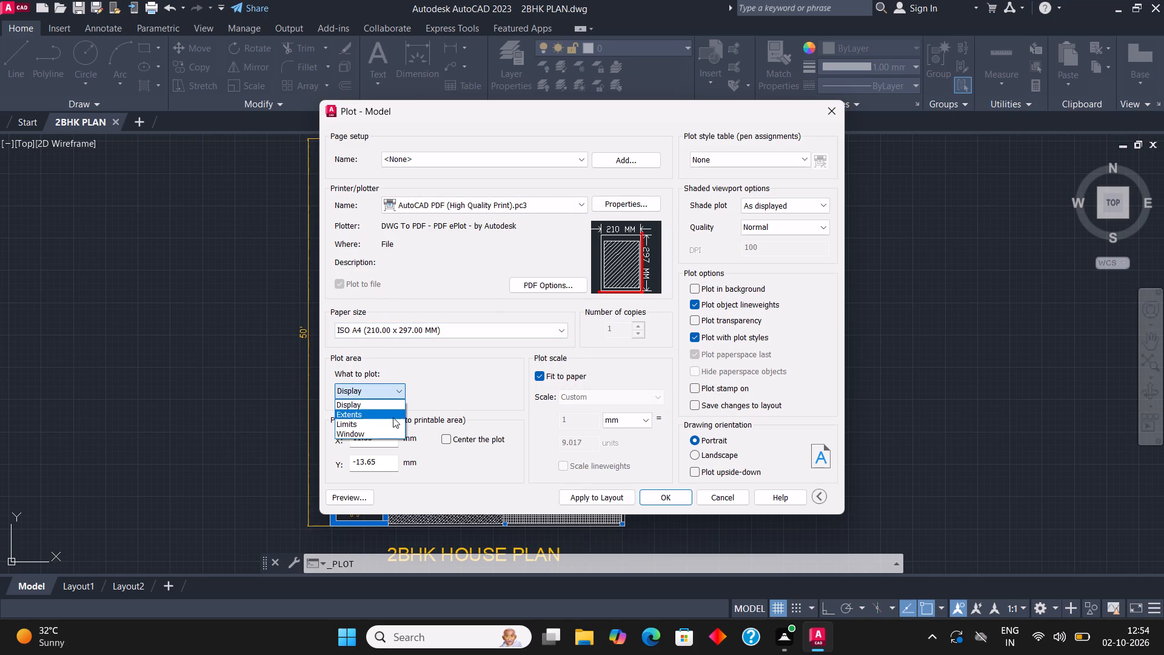
left_click(393, 435)
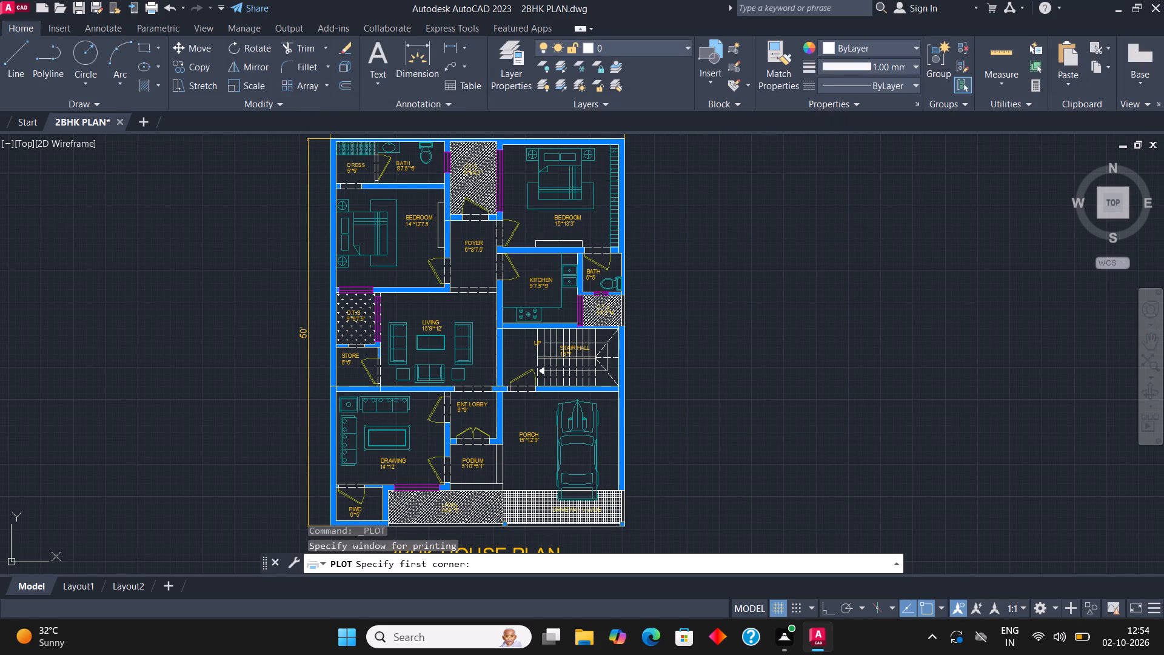
scroll(457, 371, "down", 1)
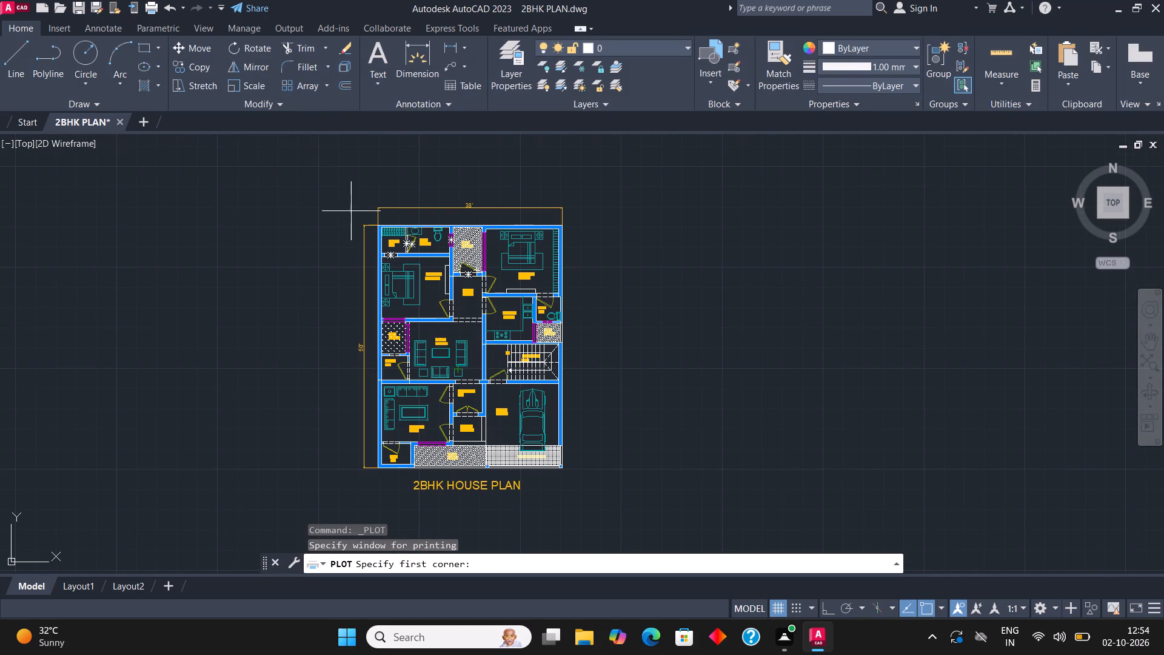
left_click_drag(335, 194, 610, 513)
left_click(610, 513)
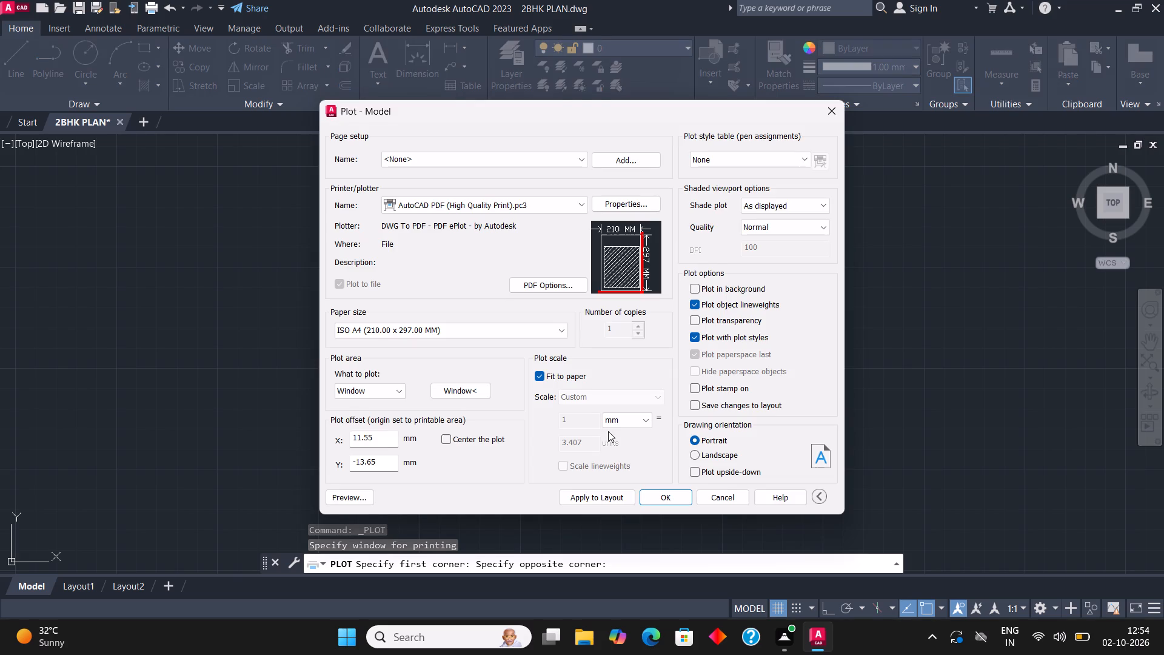
Plot the floor plan to a PDF in the Downloads folder, named 2BHK PLAN-Model.pdf.
left_click(667, 498)
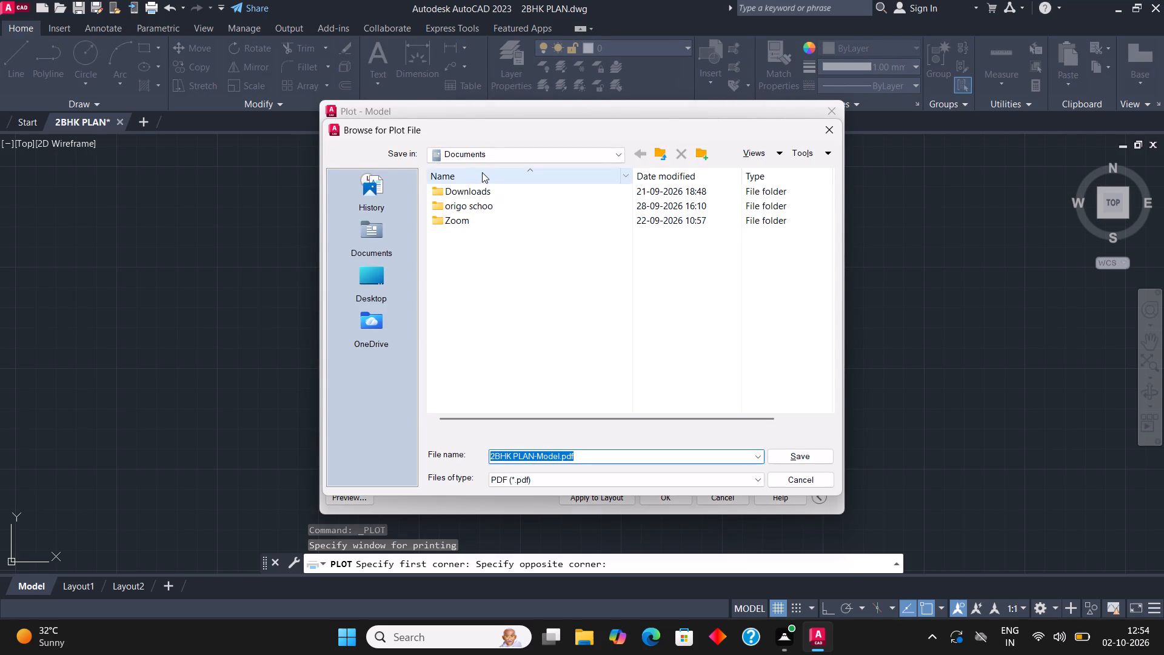
left_click(493, 155)
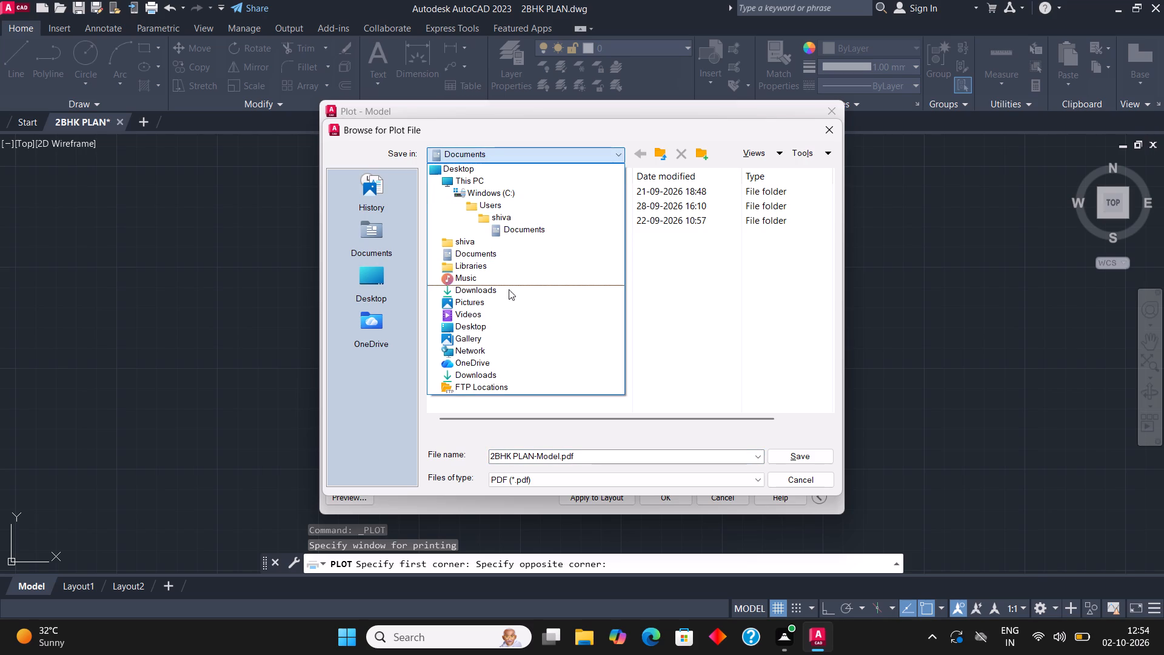
left_click(509, 289)
left_click(794, 454)
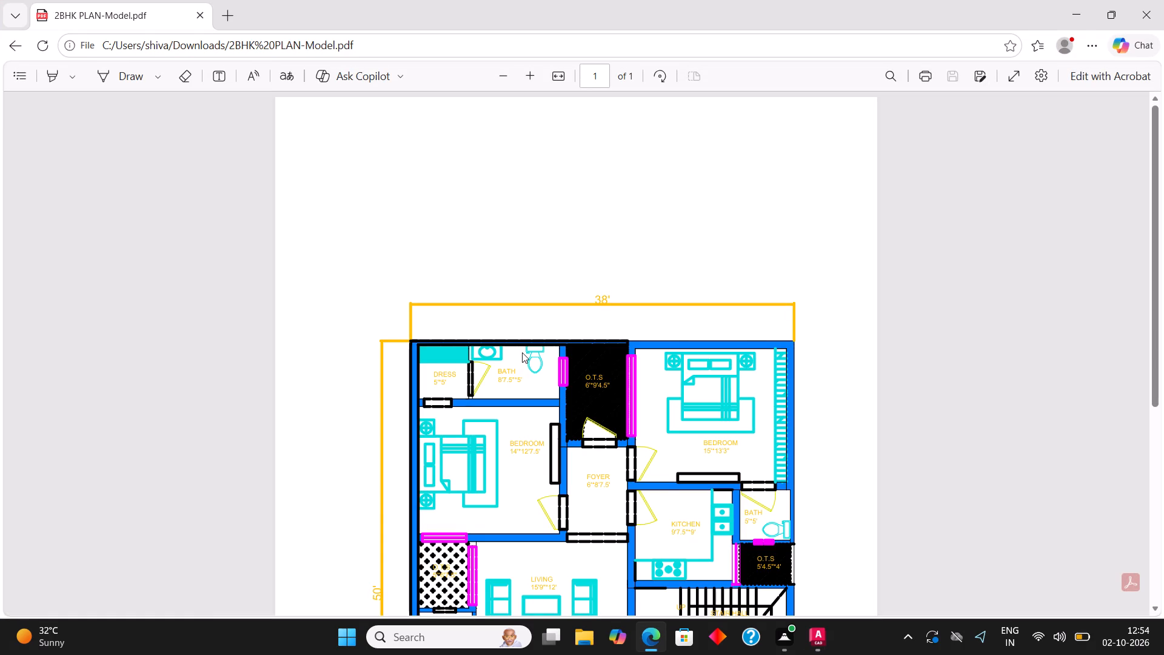
Look over the plotted PDF page from the overall dimensions down to the title, and close it.
scroll(524, 357, "down", 6)
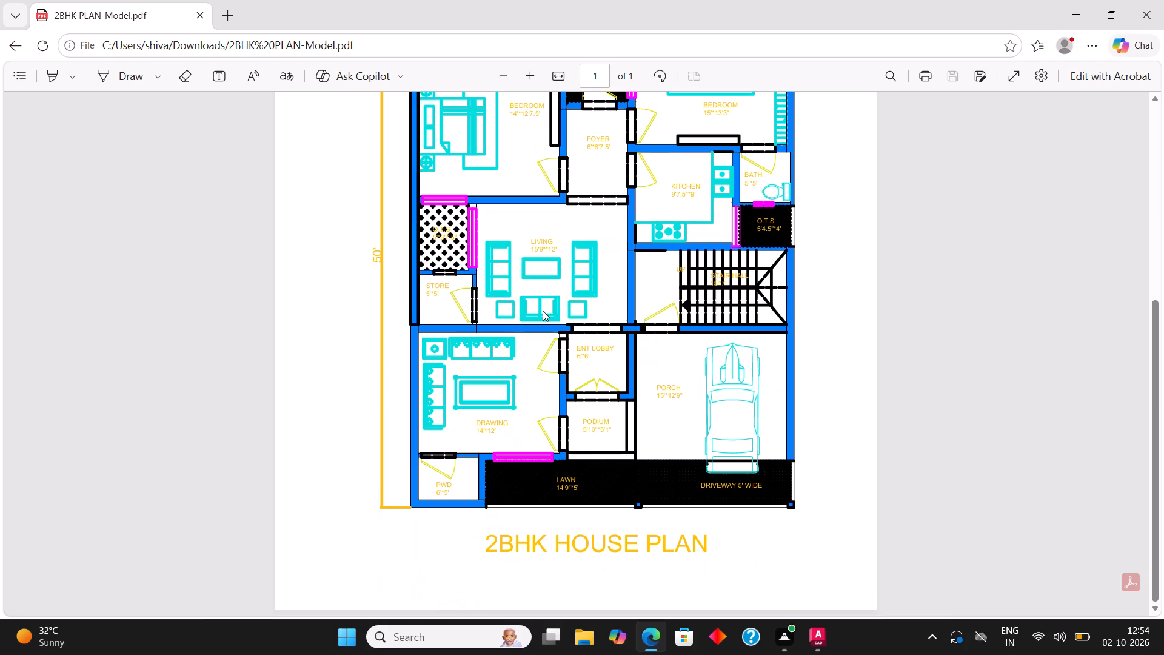
scroll(597, 374, "up", 4)
scroll(597, 375, "down", 7)
scroll(571, 480, "up", 6)
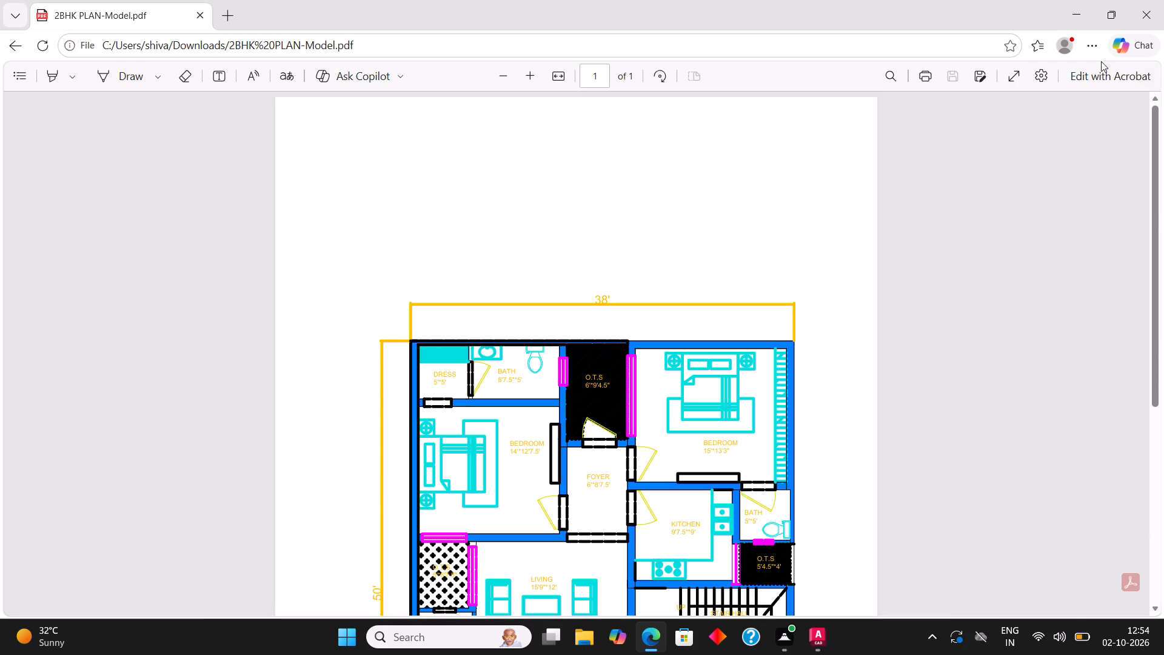
left_click(1140, 13)
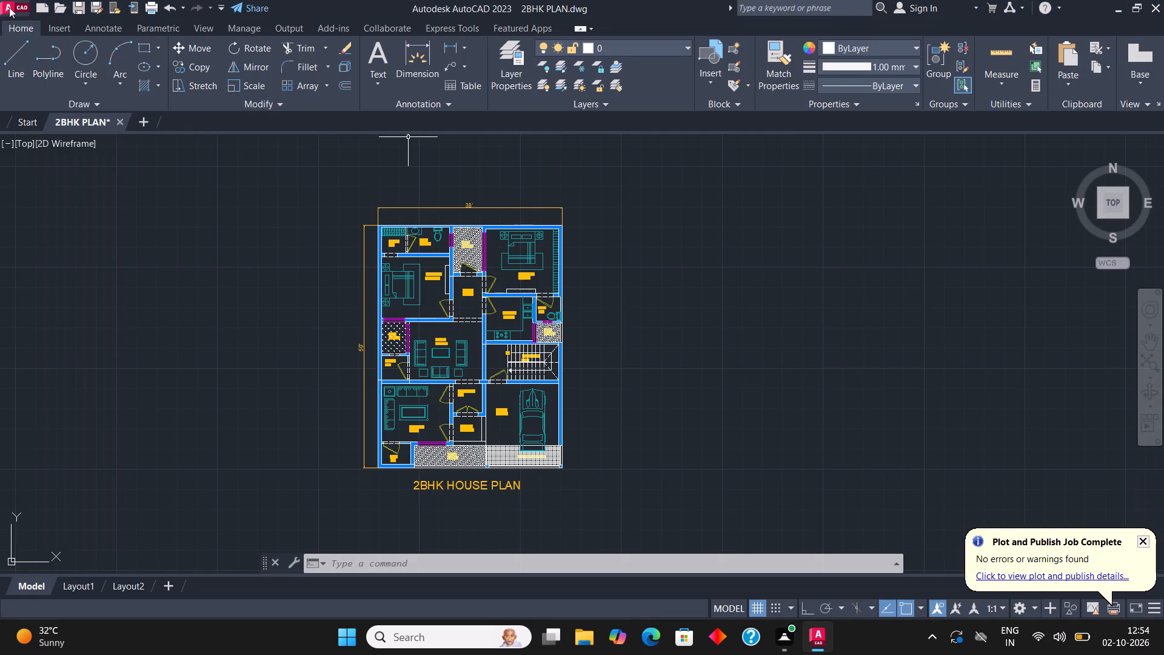
Export the drawing in DWF format to the Downloads folder as 2BHK PLAN.dwf.
left_click(8, 5)
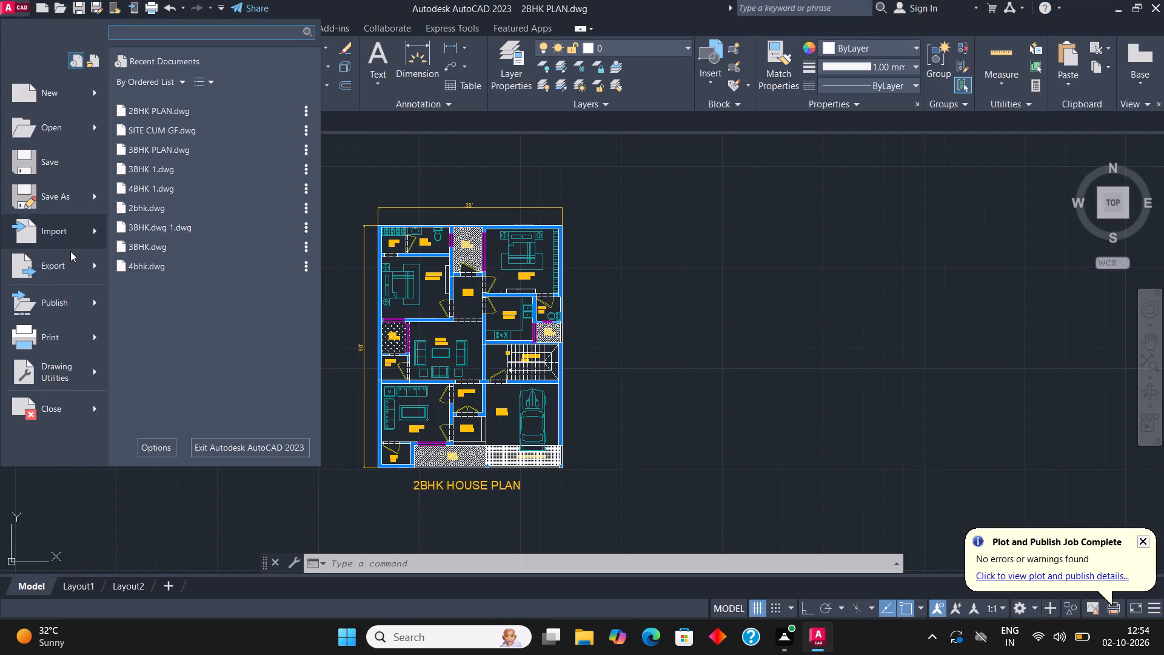
left_click(69, 261)
left_click(211, 109)
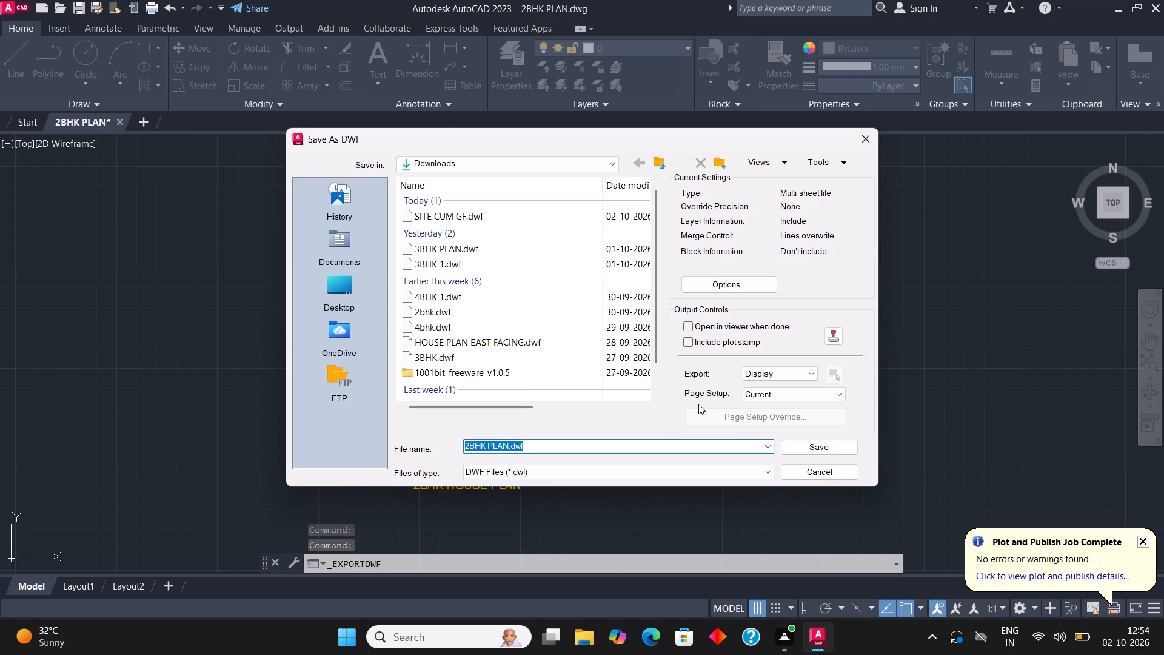
left_click(795, 447)
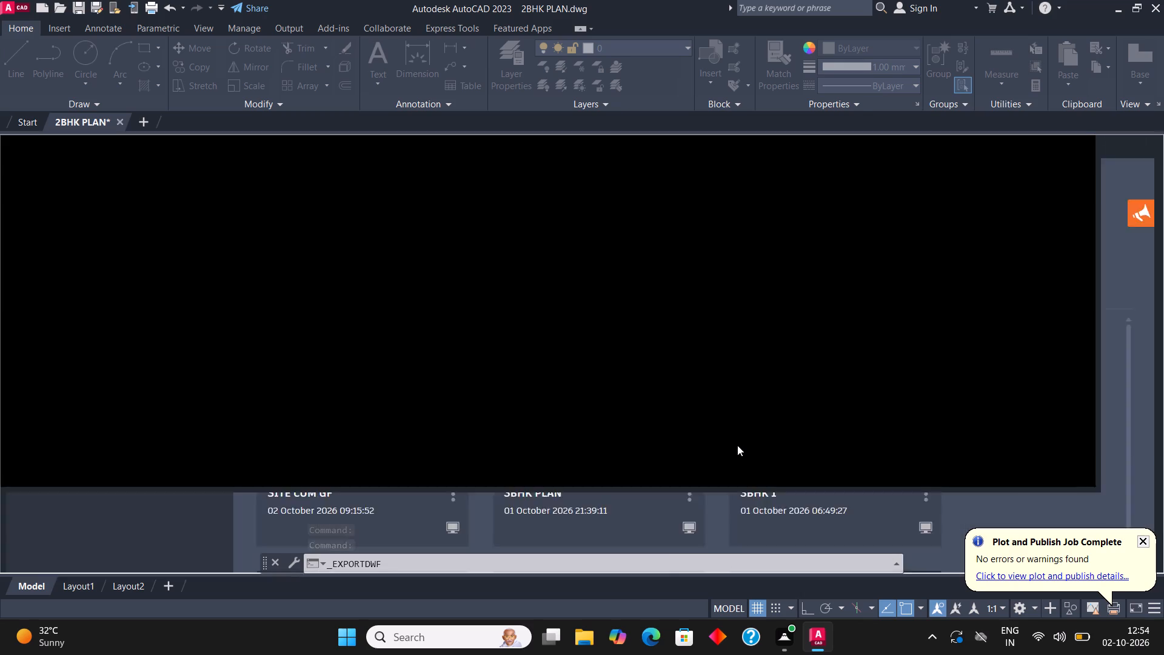